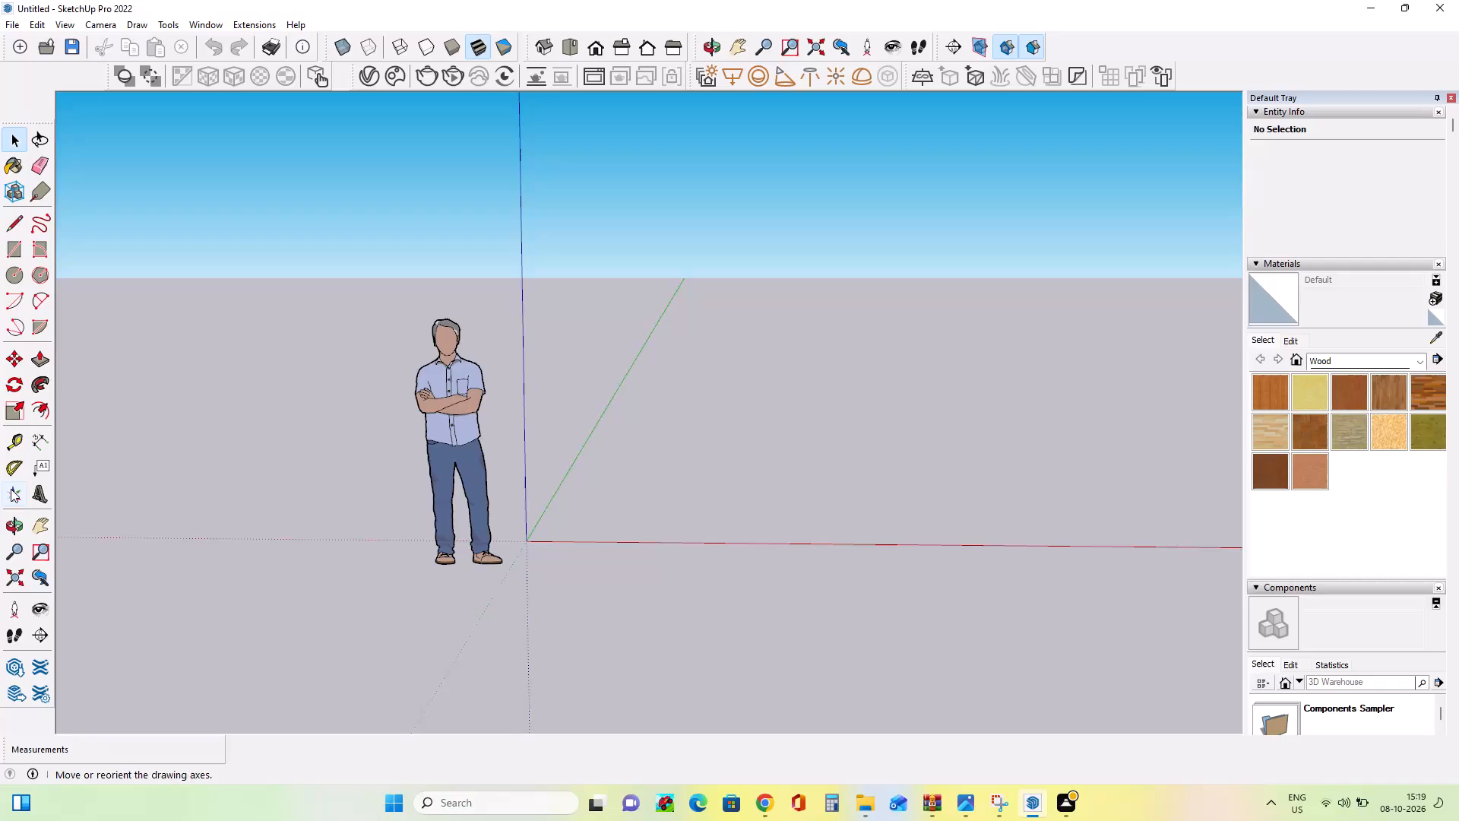
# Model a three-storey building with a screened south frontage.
# Import "Modern Luxury Two-Story Architectural Elevation Design" as an image and place it upright behind the origin, beside the green axis.
pyautogui.click(48, 518)
pyautogui.moveTo(636, 400); pyautogui.dragTo(204, 559)
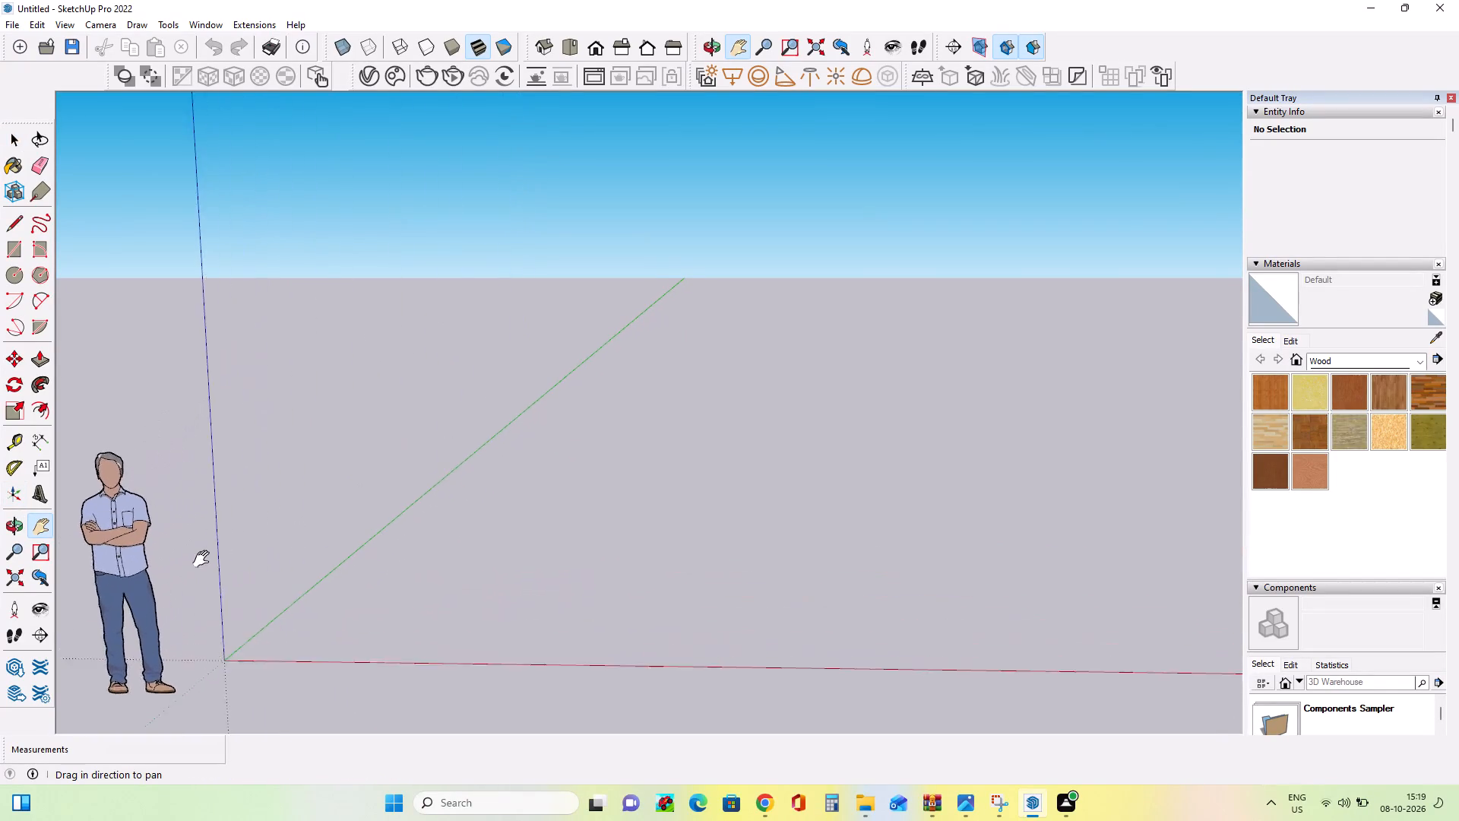
pyautogui.moveTo(204, 559); pyautogui.dragTo(190, 566)
pyautogui.moveTo(633, 522); pyautogui.dragTo(667, 504, button='middle')
pyautogui.scroll(-6, 667, 504)
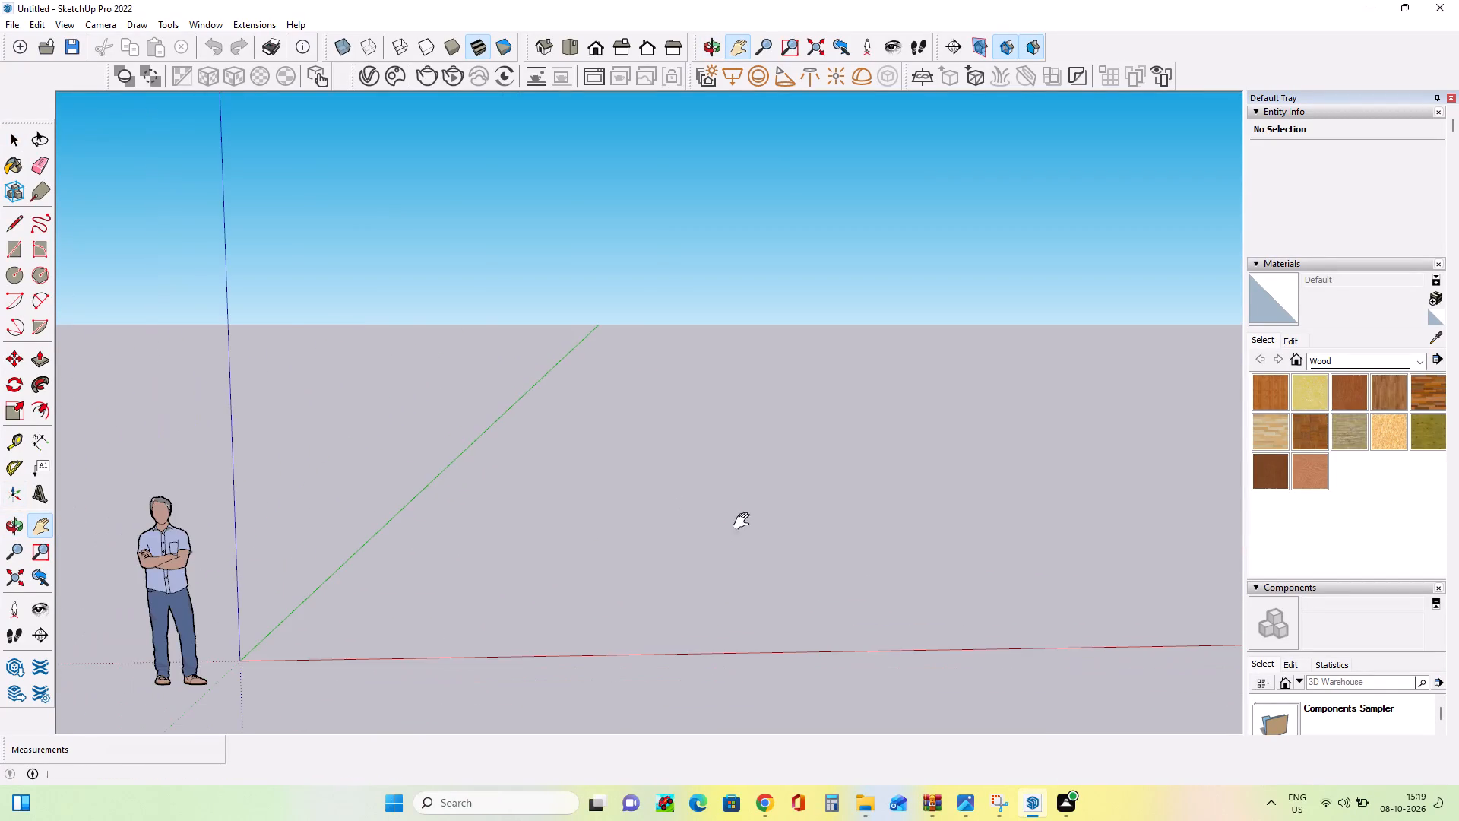
pyautogui.moveTo(815, 515); pyautogui.dragTo(857, 544, button='middle')
pyautogui.moveTo(730, 497); pyautogui.dragTo(581, 556)
pyautogui.moveTo(918, 518); pyautogui.dragTo(891, 525, button='middle')
pyautogui.click(8, 27)
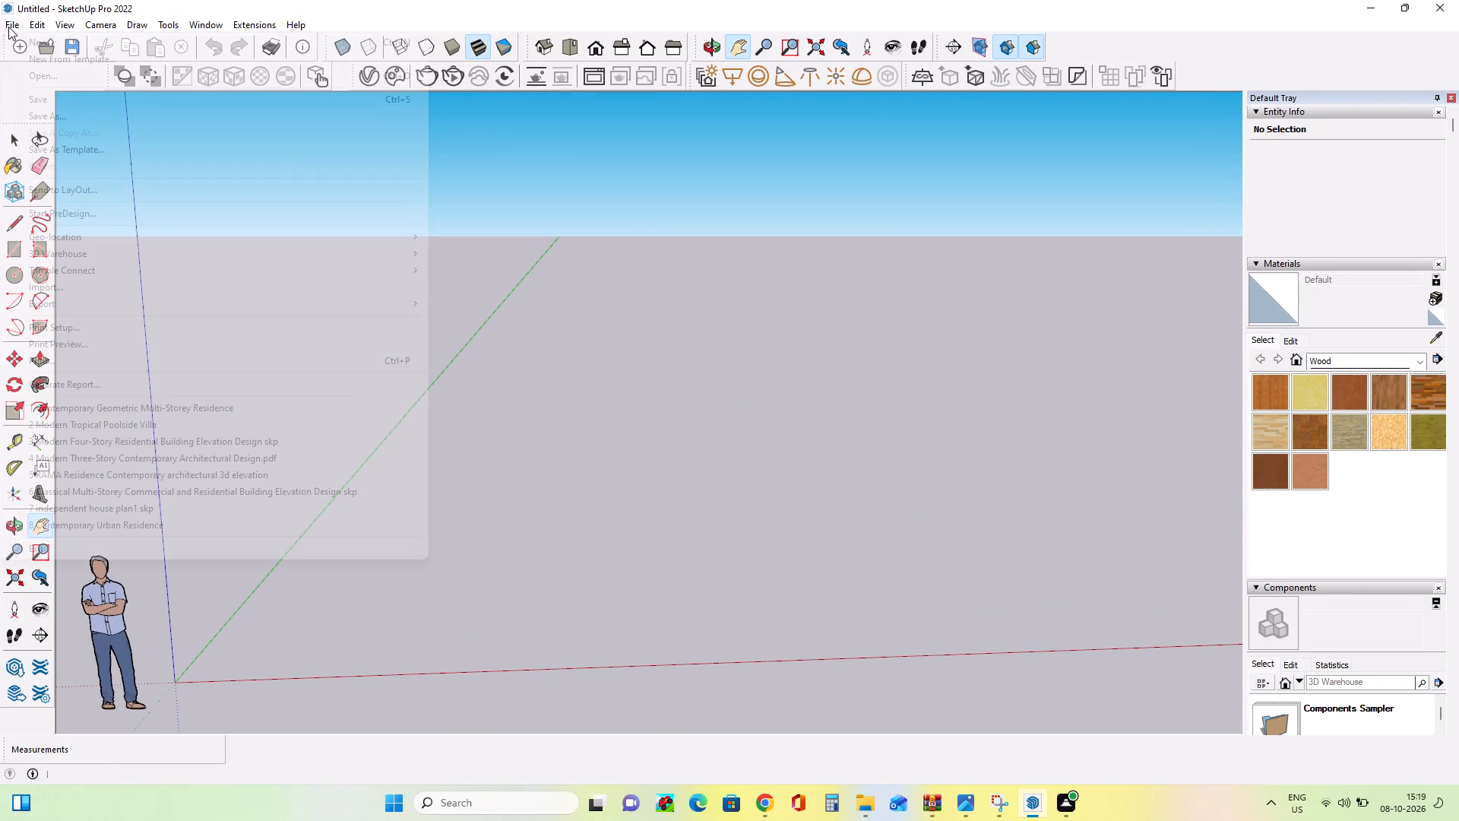
pyautogui.click(109, 283)
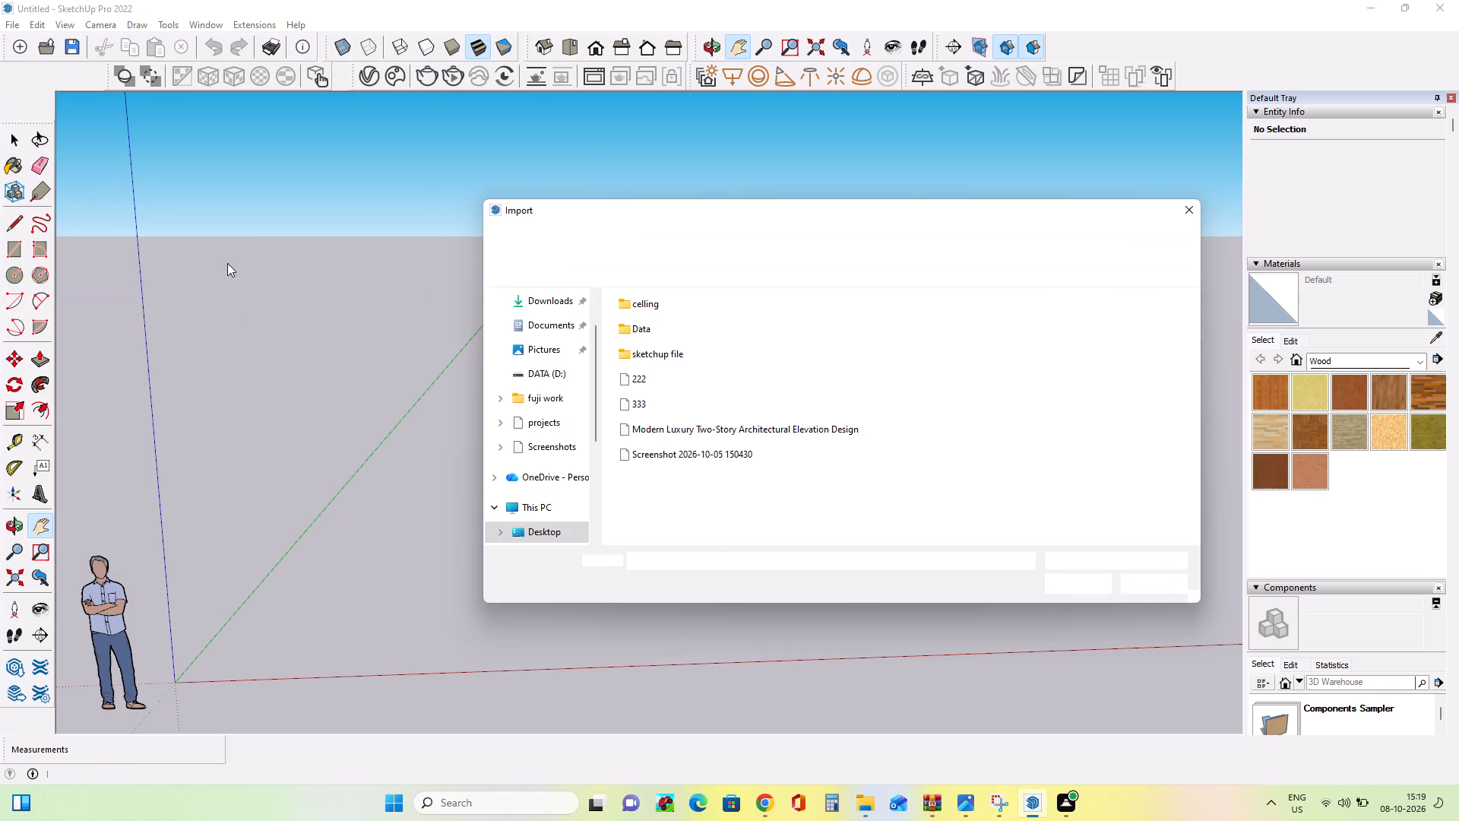
pyautogui.scroll(2, 554, 347)
pyautogui.click(549, 329)
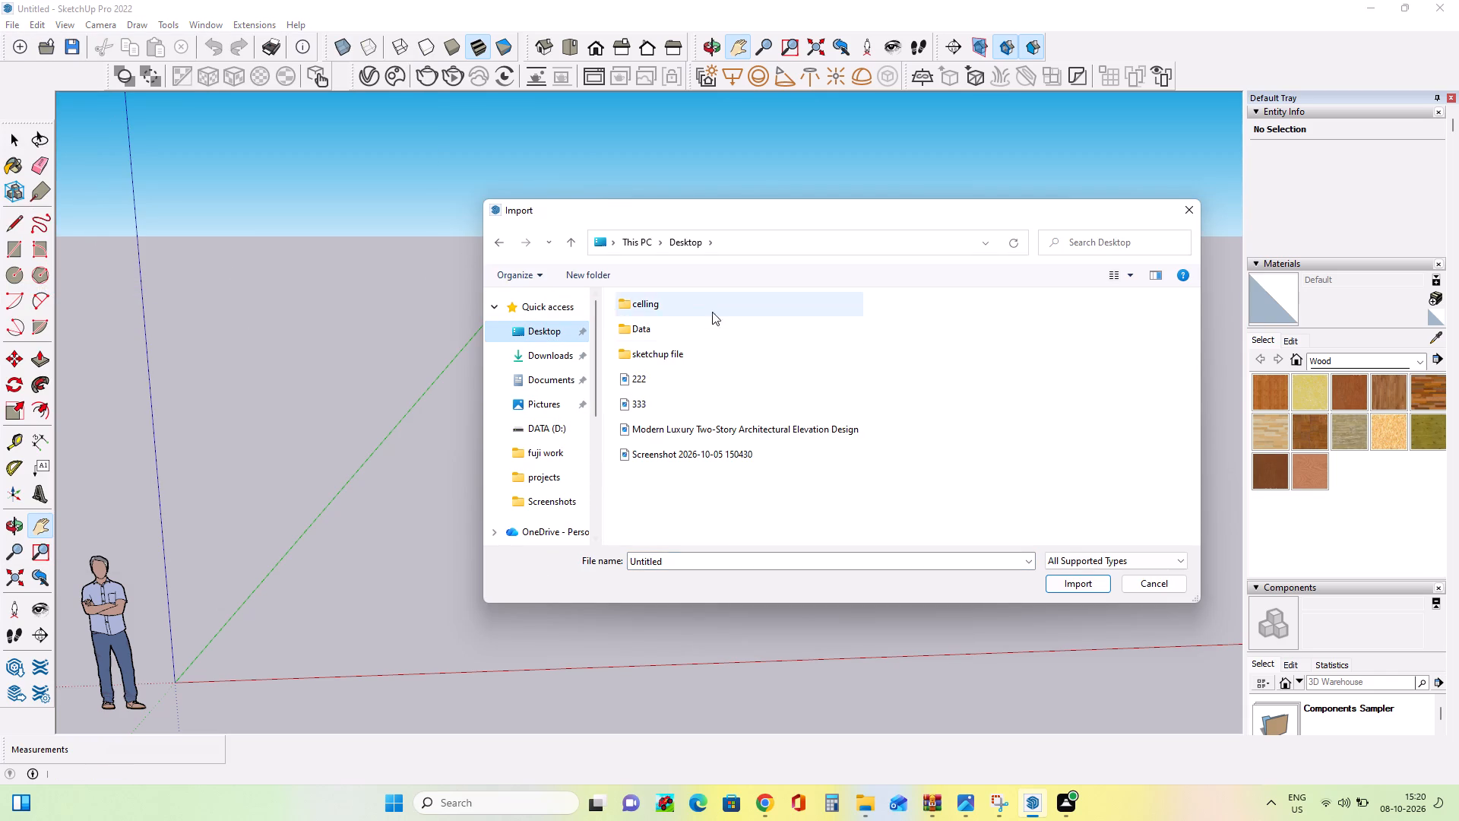
pyautogui.click(692, 436)
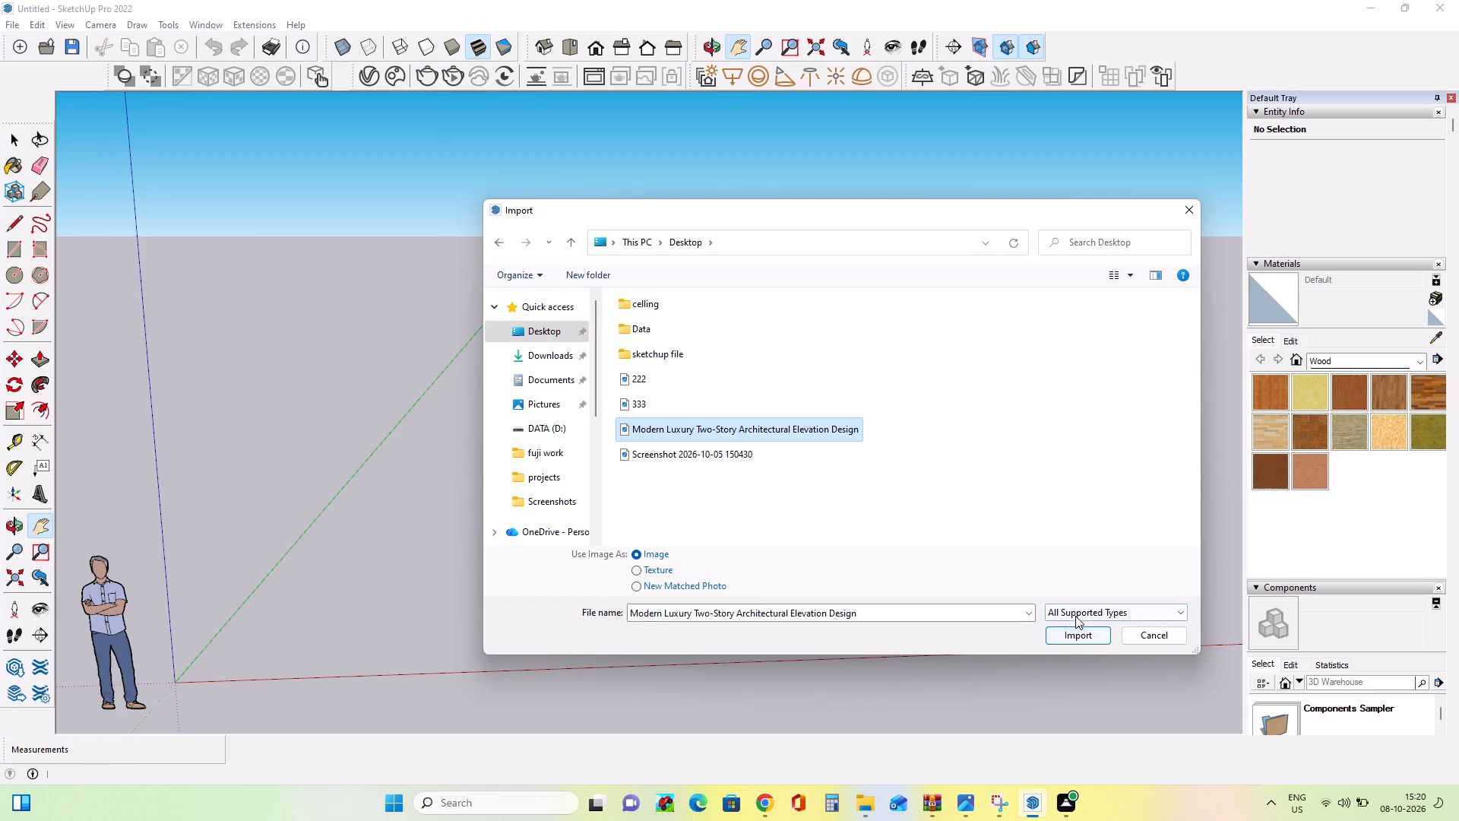
pyautogui.click(1080, 636)
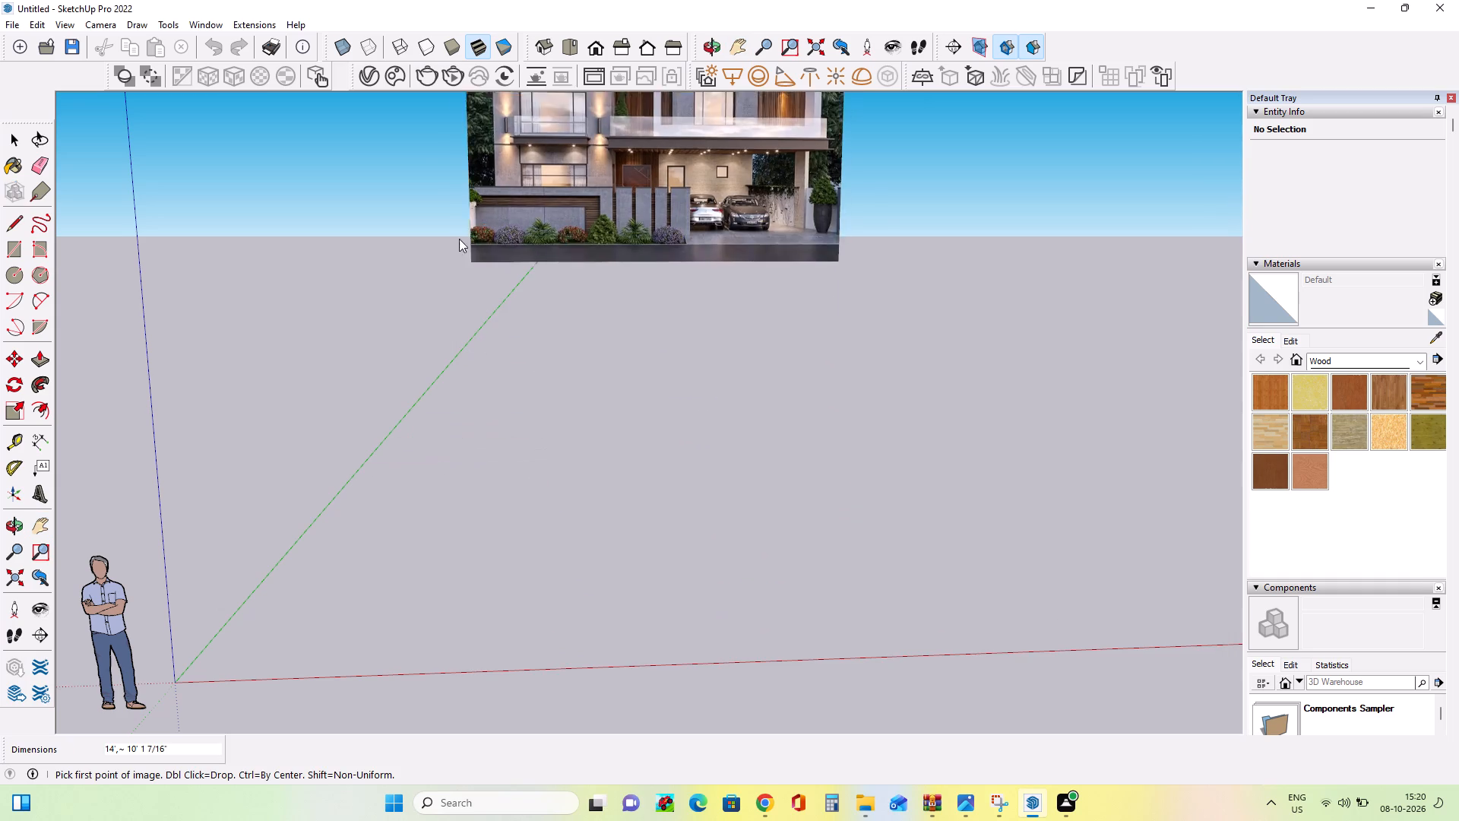
pyautogui.click(460, 308)
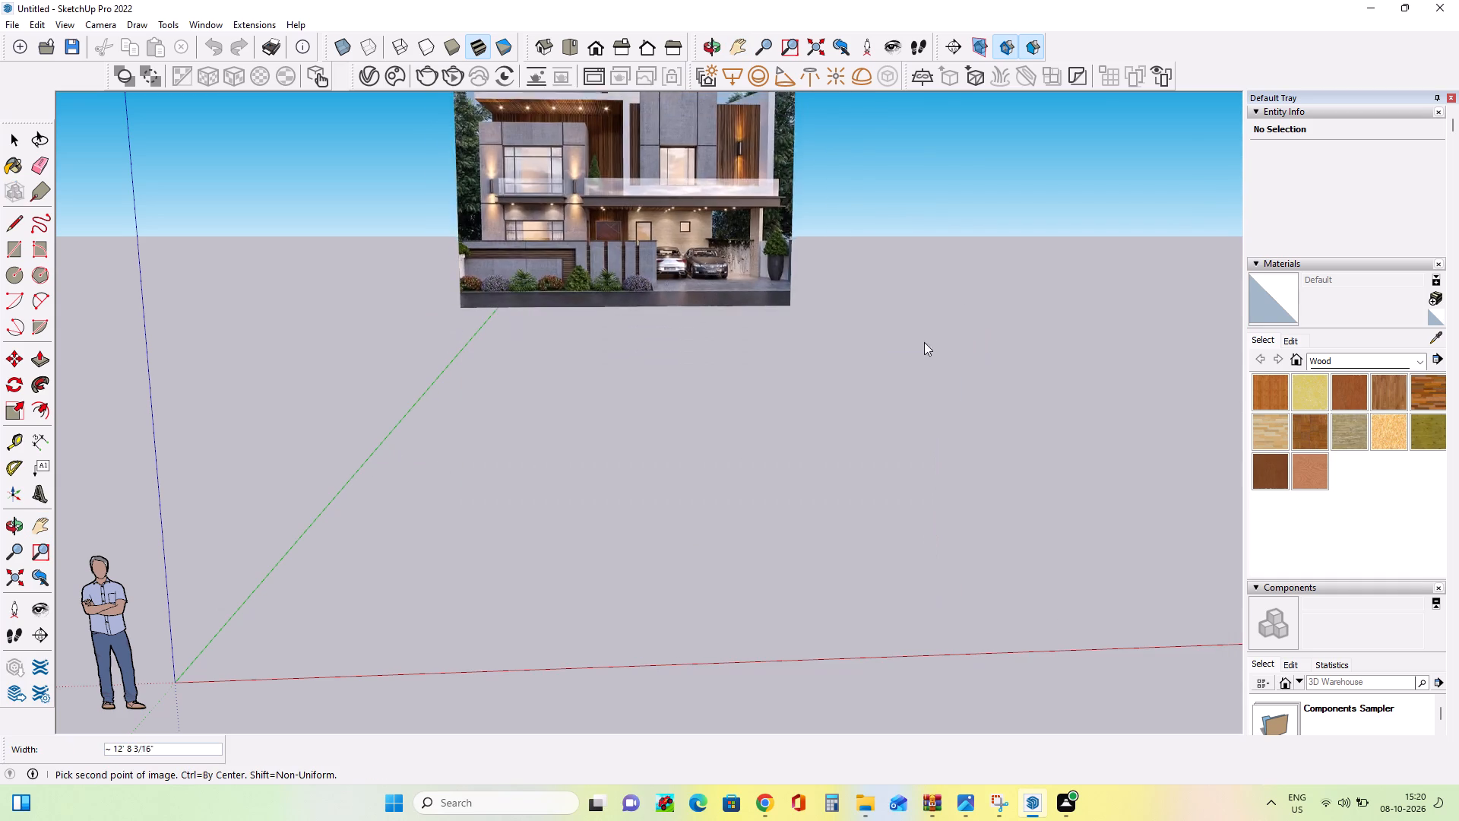
pyautogui.click(905, 269)
# Move the imported house image by its lower corner about 4' 1", farther back near the green axis.
pyautogui.scroll(-5, 456, 385)
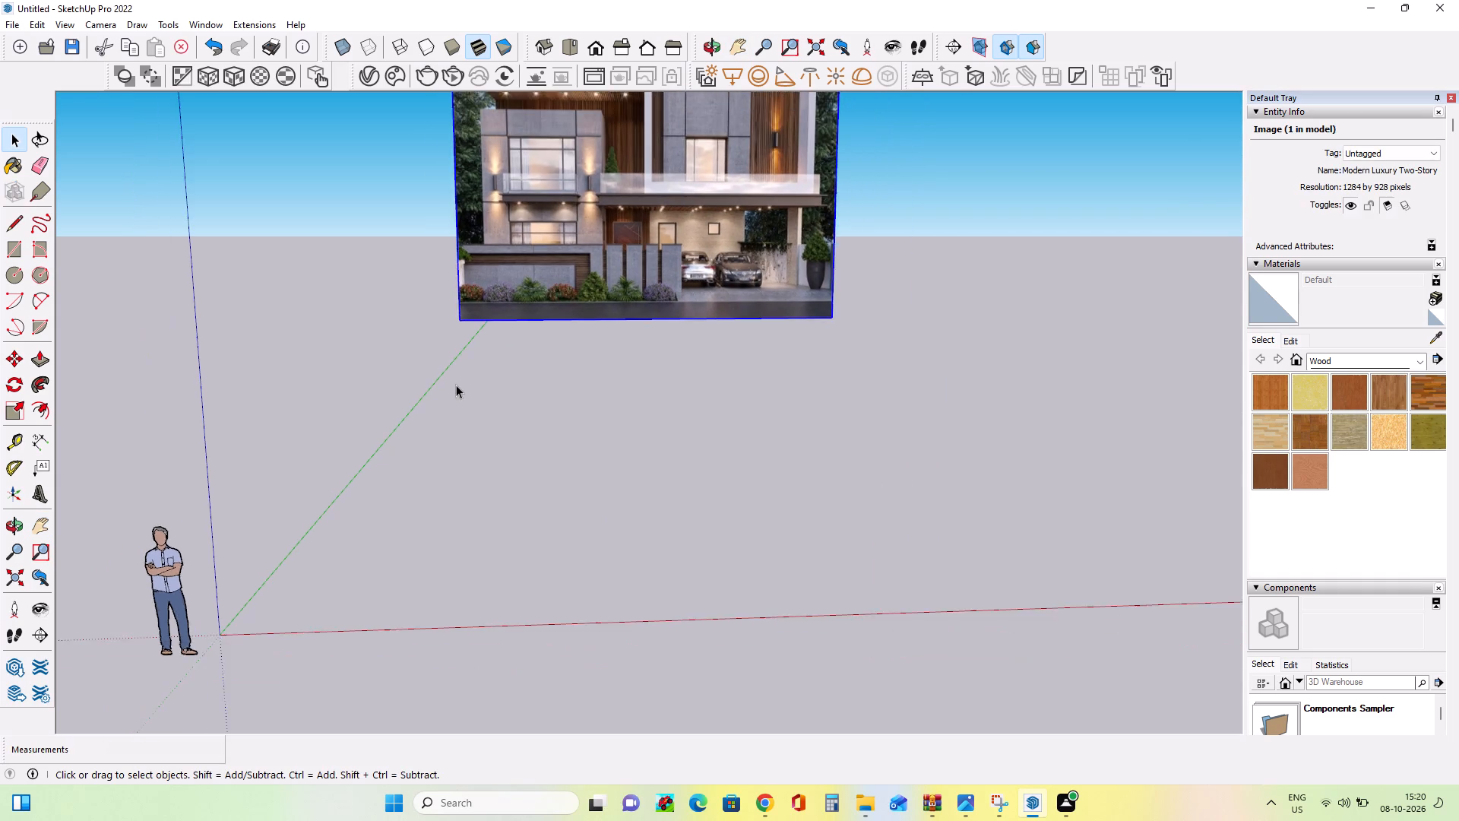
pyautogui.scroll(-2, 456, 385)
pyautogui.click(11, 357)
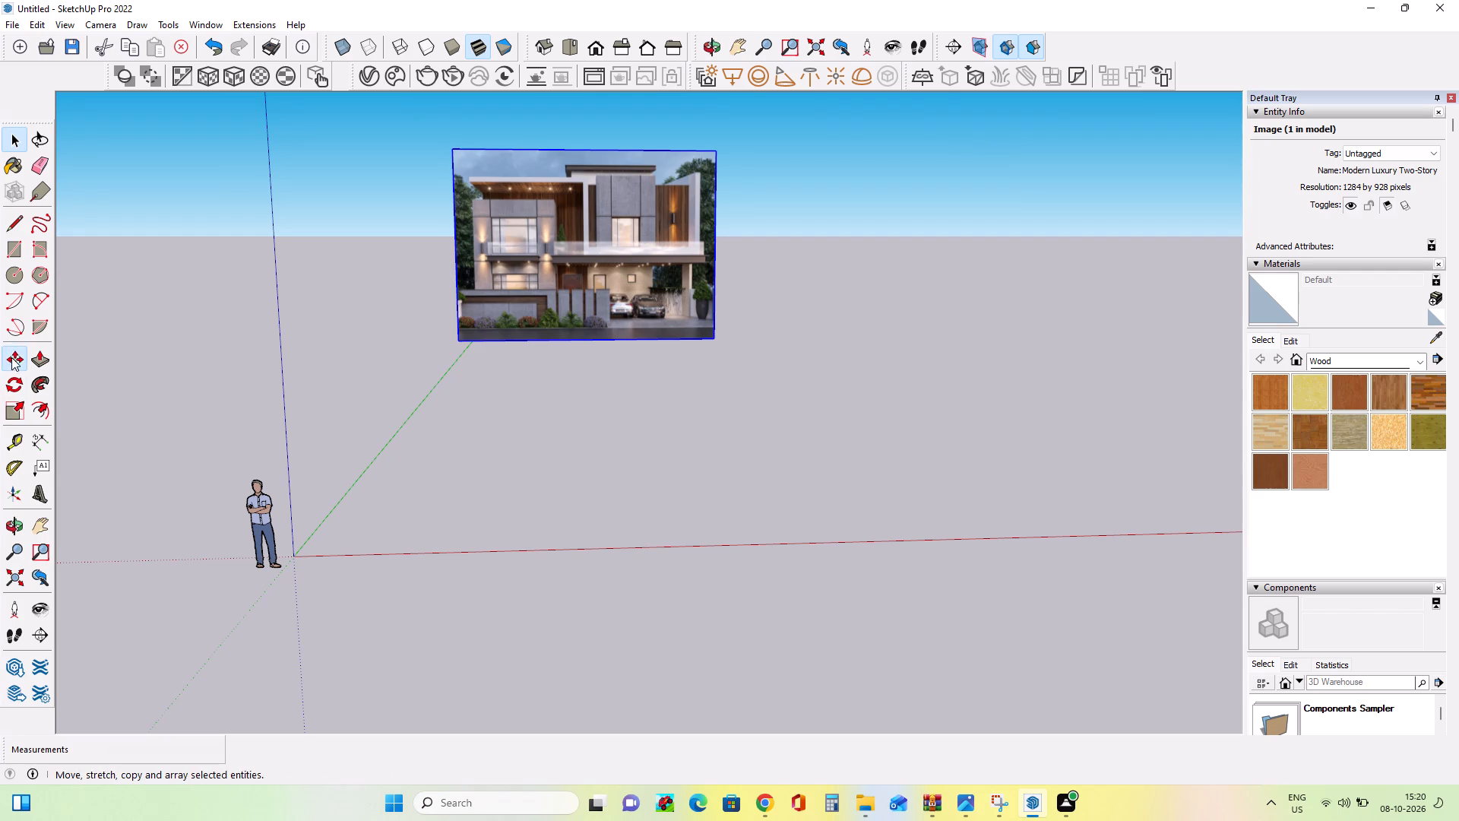
pyautogui.click(461, 345)
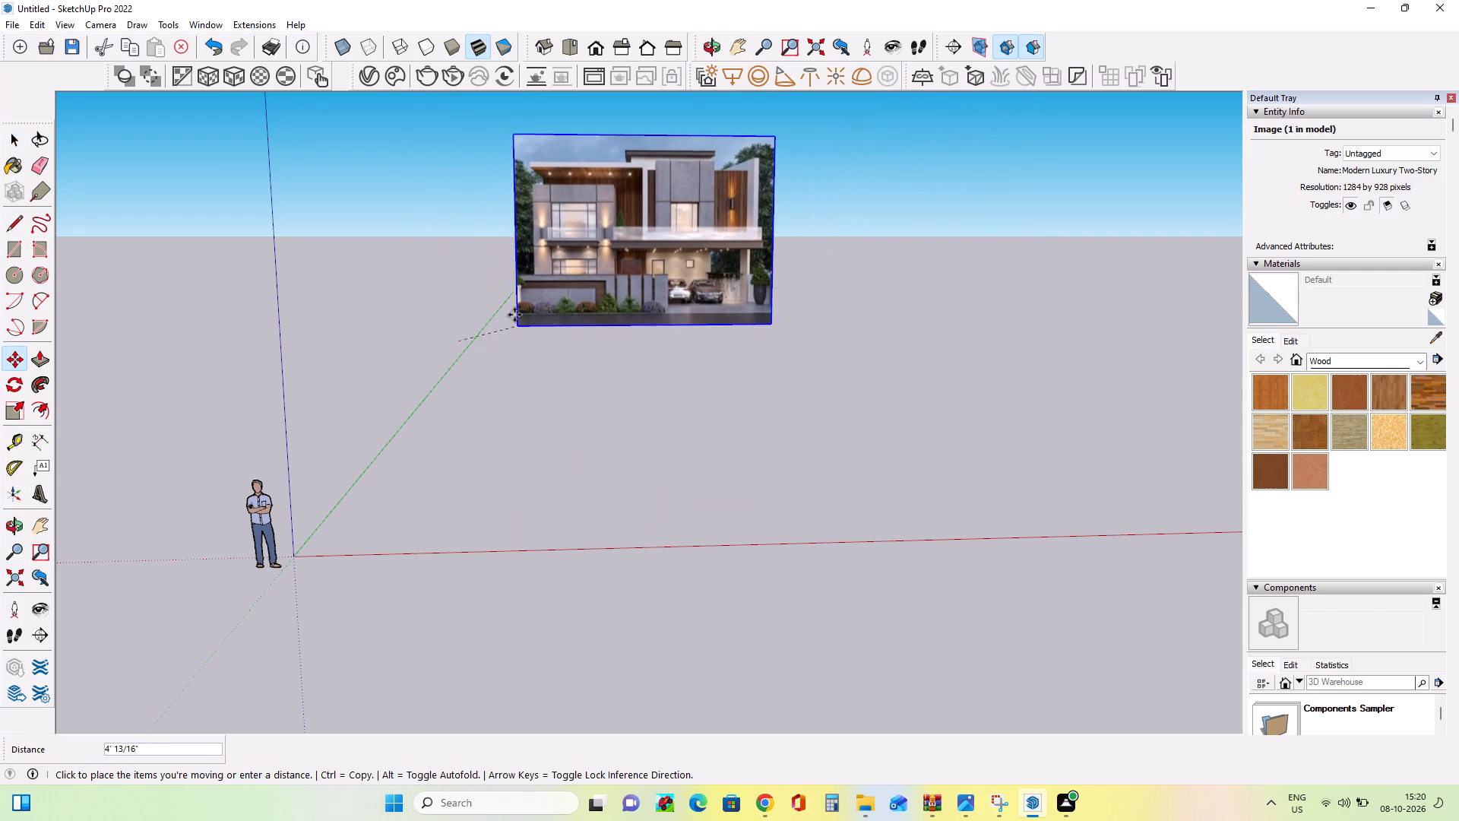
pyautogui.click(514, 315)
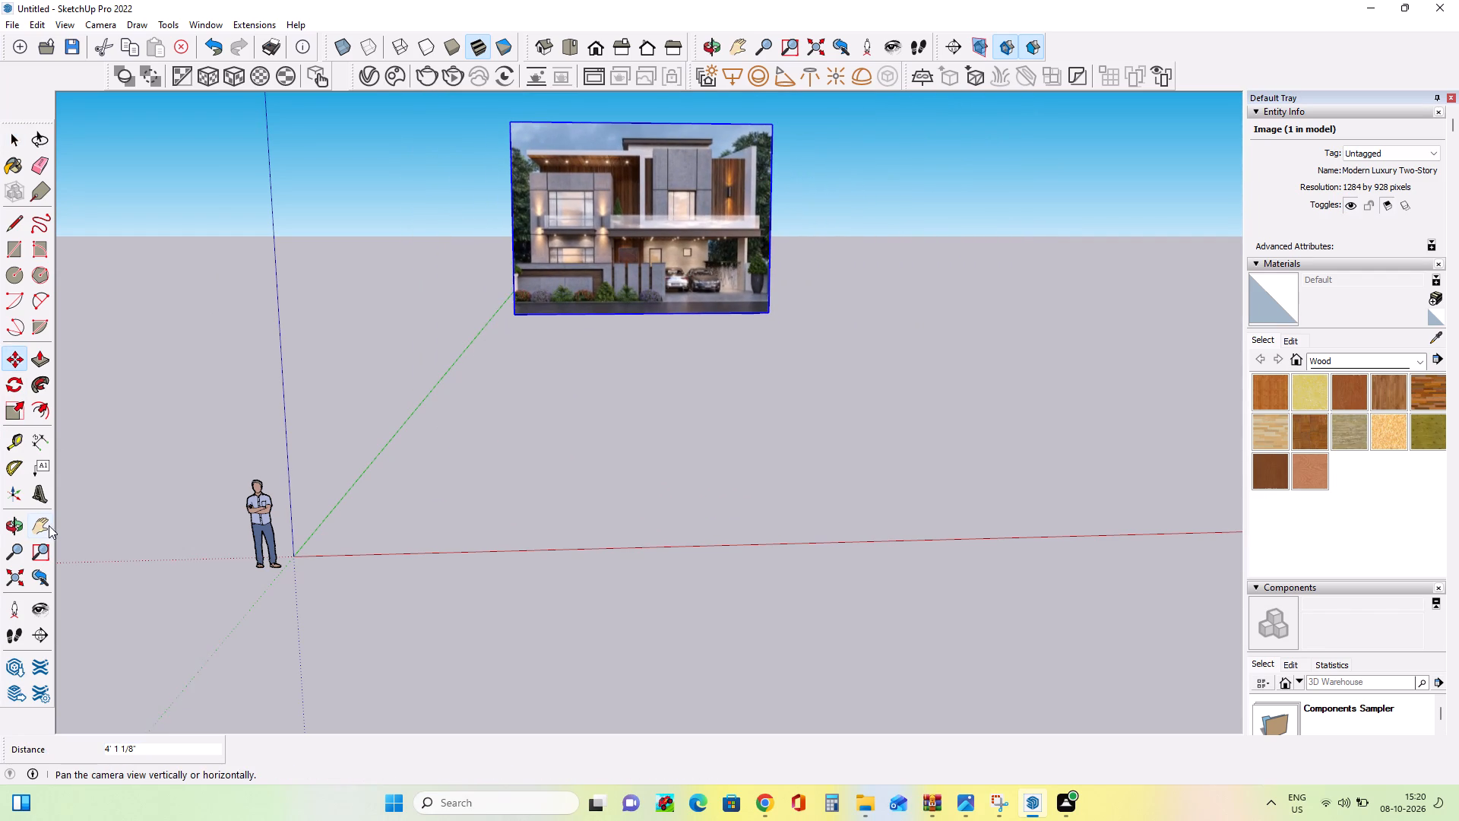
# Move the house image about 15' 7" farther back from the origin, taking it by its lower corner nearest the open ground.
pyautogui.click(49, 525)
pyautogui.moveTo(738, 298); pyautogui.dragTo(432, 458)
pyautogui.moveTo(517, 416); pyautogui.dragTo(532, 421, button='middle')
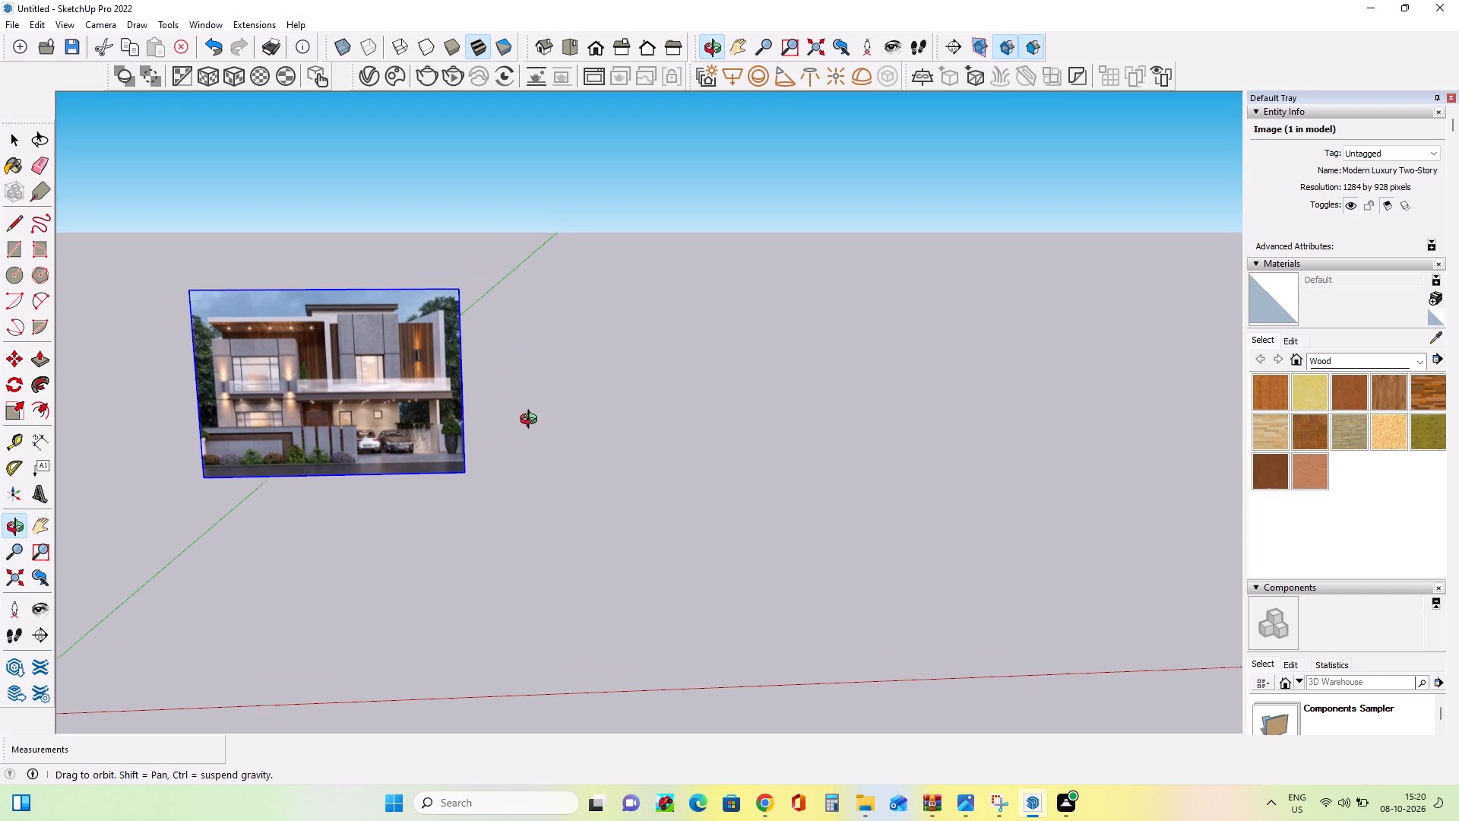
pyautogui.moveTo(532, 421); pyautogui.dragTo(591, 410, button='middle')
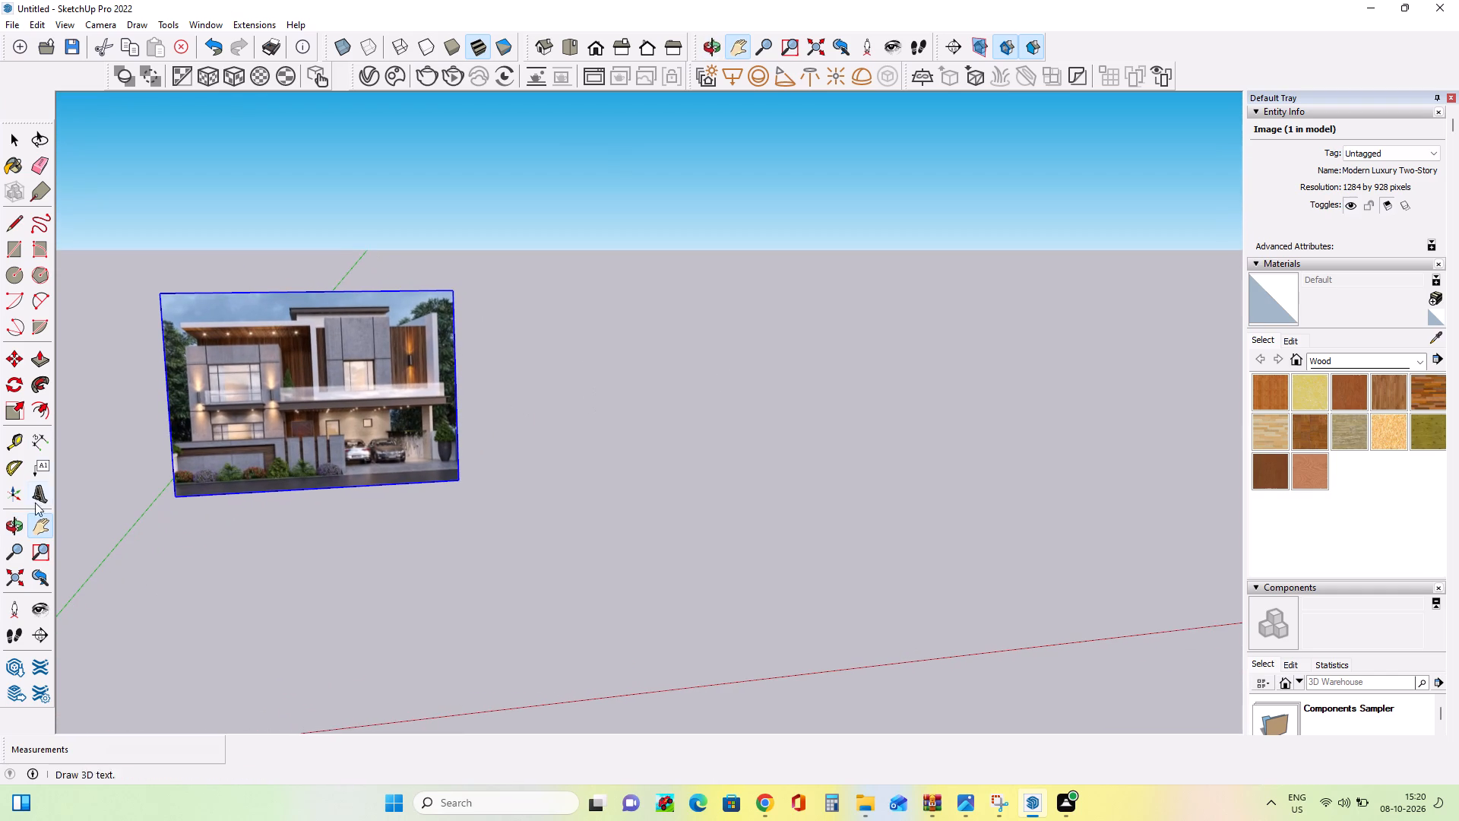
pyautogui.click(17, 352)
pyautogui.click(454, 485)
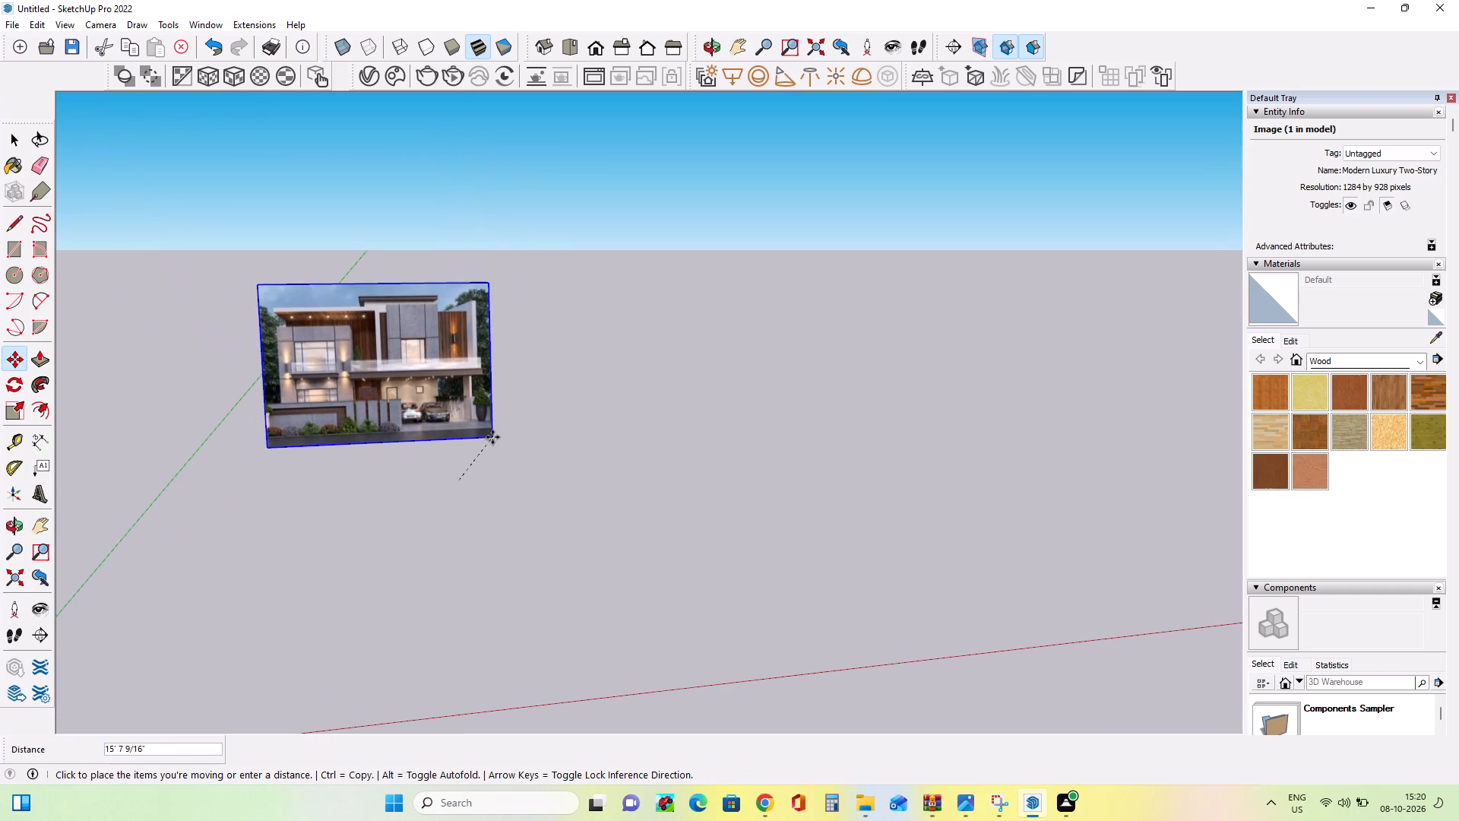
pyautogui.click(492, 437)
# Examine the house elevation image up close and from several angles.
pyautogui.moveTo(904, 493); pyautogui.dragTo(851, 515, button='middle')
pyautogui.scroll(3, 459, 506)
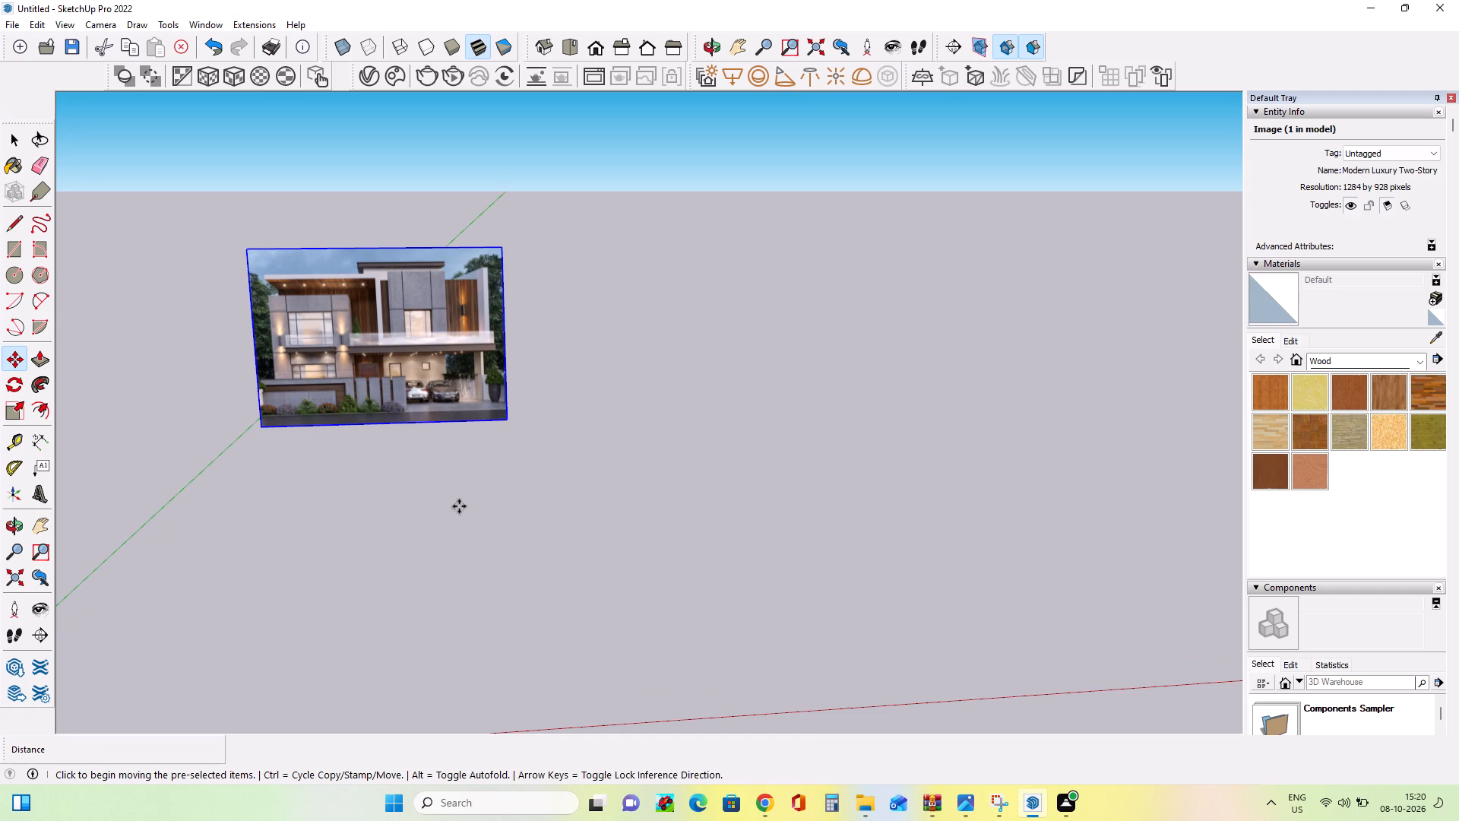
pyautogui.scroll(-10, 419, 452)
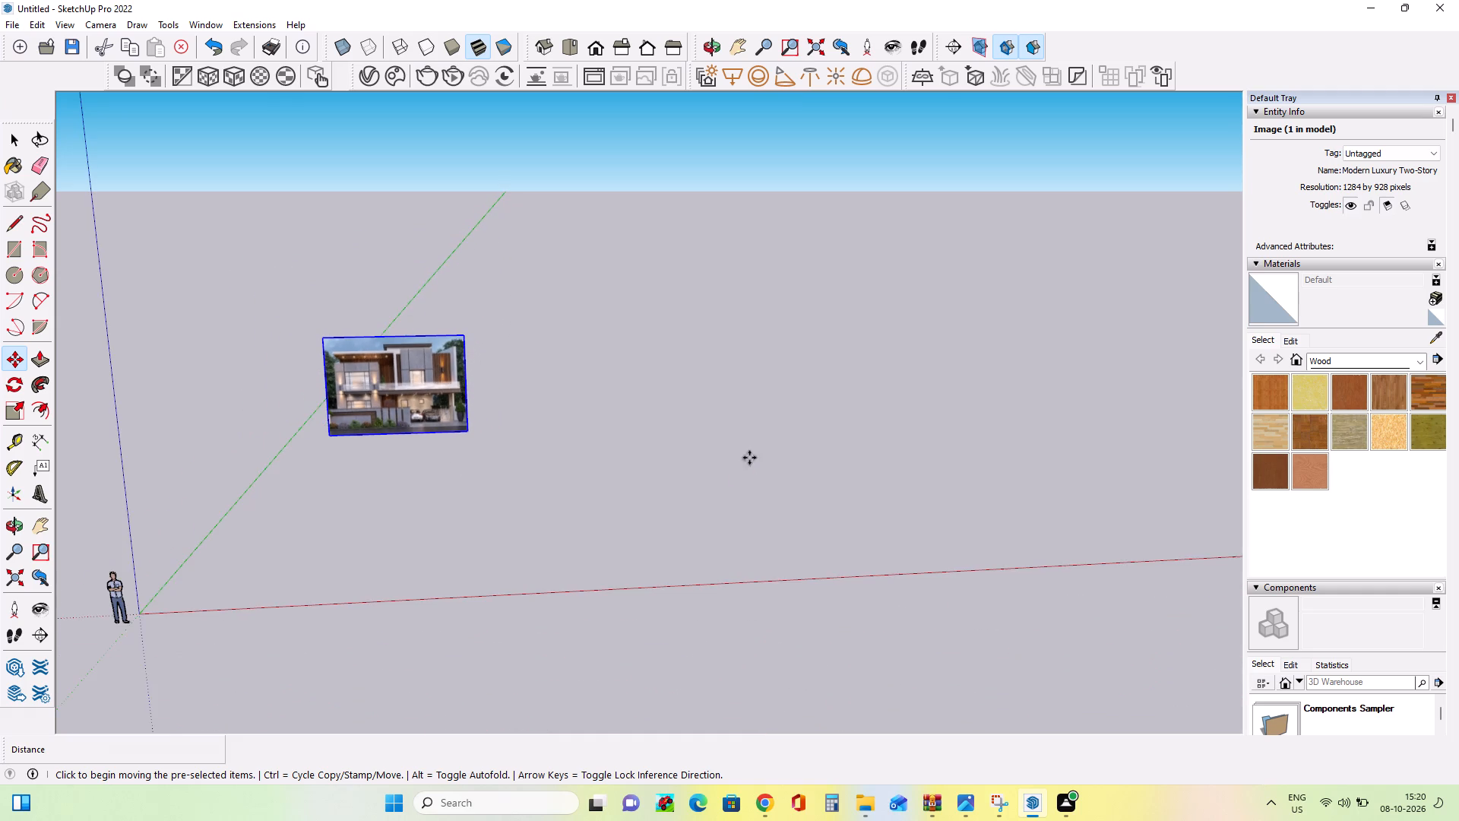
pyautogui.moveTo(750, 462); pyautogui.dragTo(747, 505, button='middle')
pyautogui.scroll(-1, 747, 505)
pyautogui.scroll(10, 385, 393)
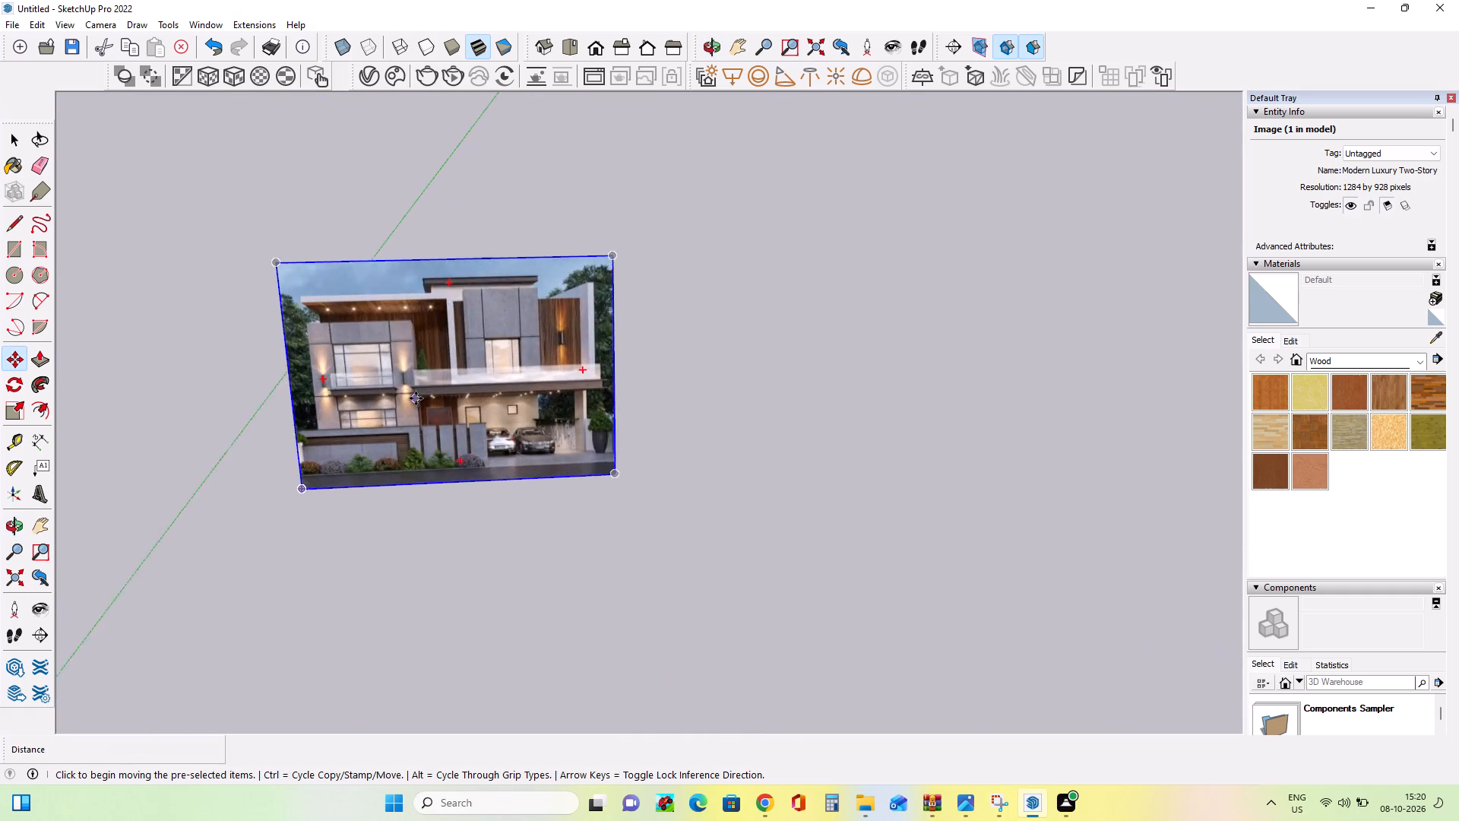
pyautogui.scroll(6, 416, 398)
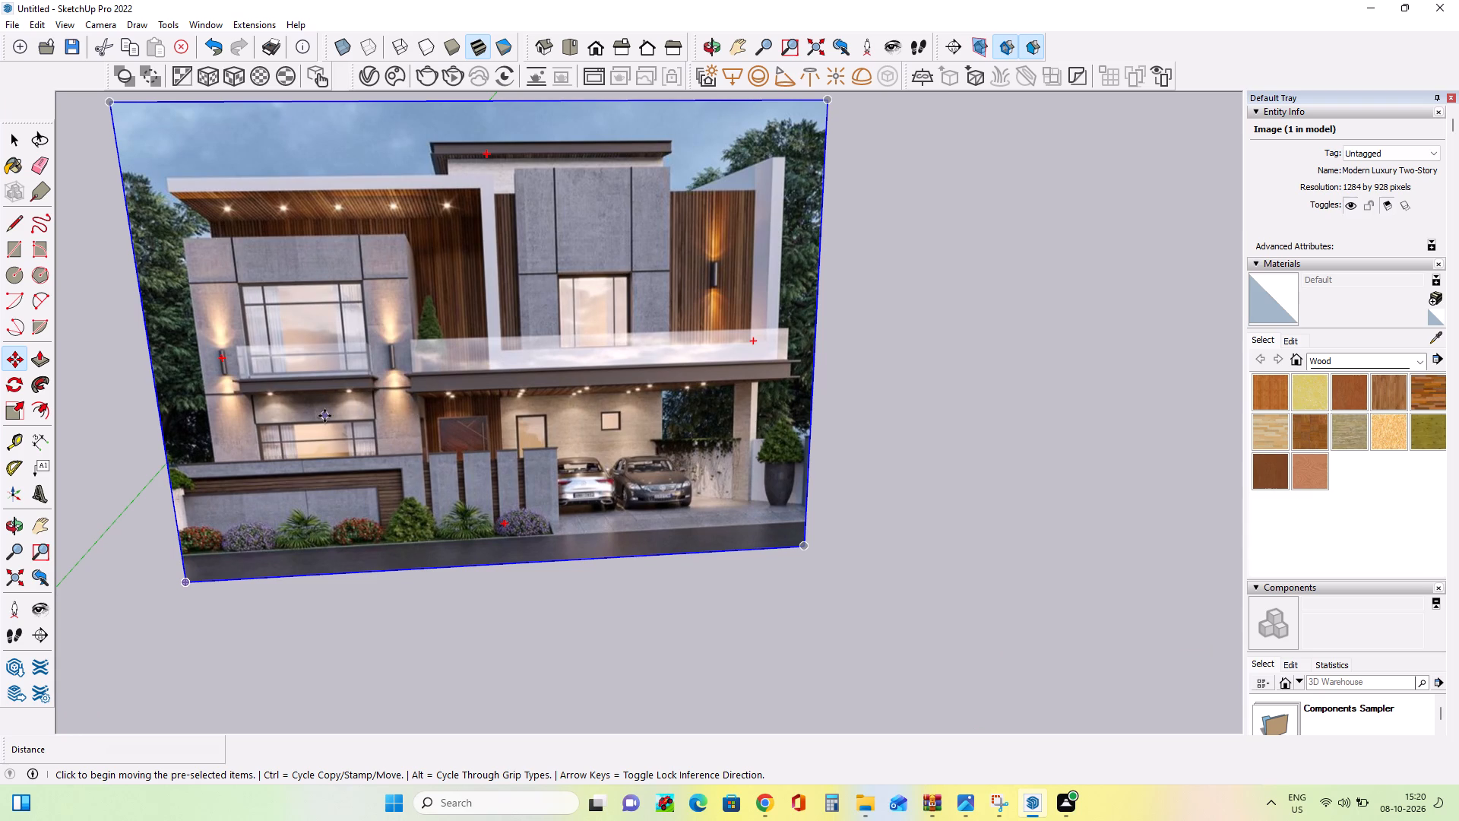
pyautogui.scroll(-9, 324, 416)
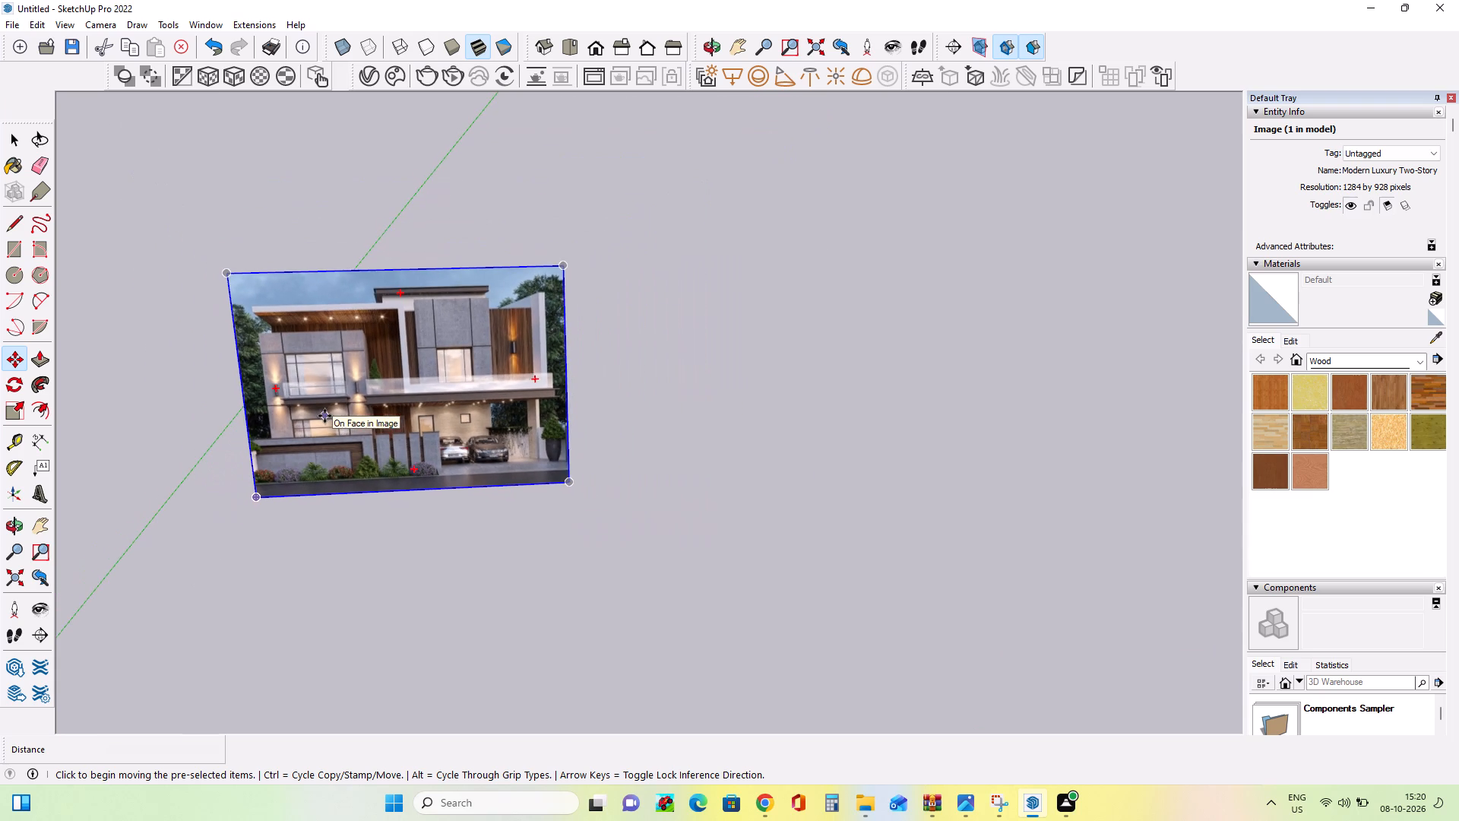
pyautogui.moveTo(665, 540); pyautogui.dragTo(879, 428, button='middle')
pyautogui.scroll(-5, 879, 428)
pyautogui.moveTo(790, 435); pyautogui.dragTo(621, 470, button='middle')
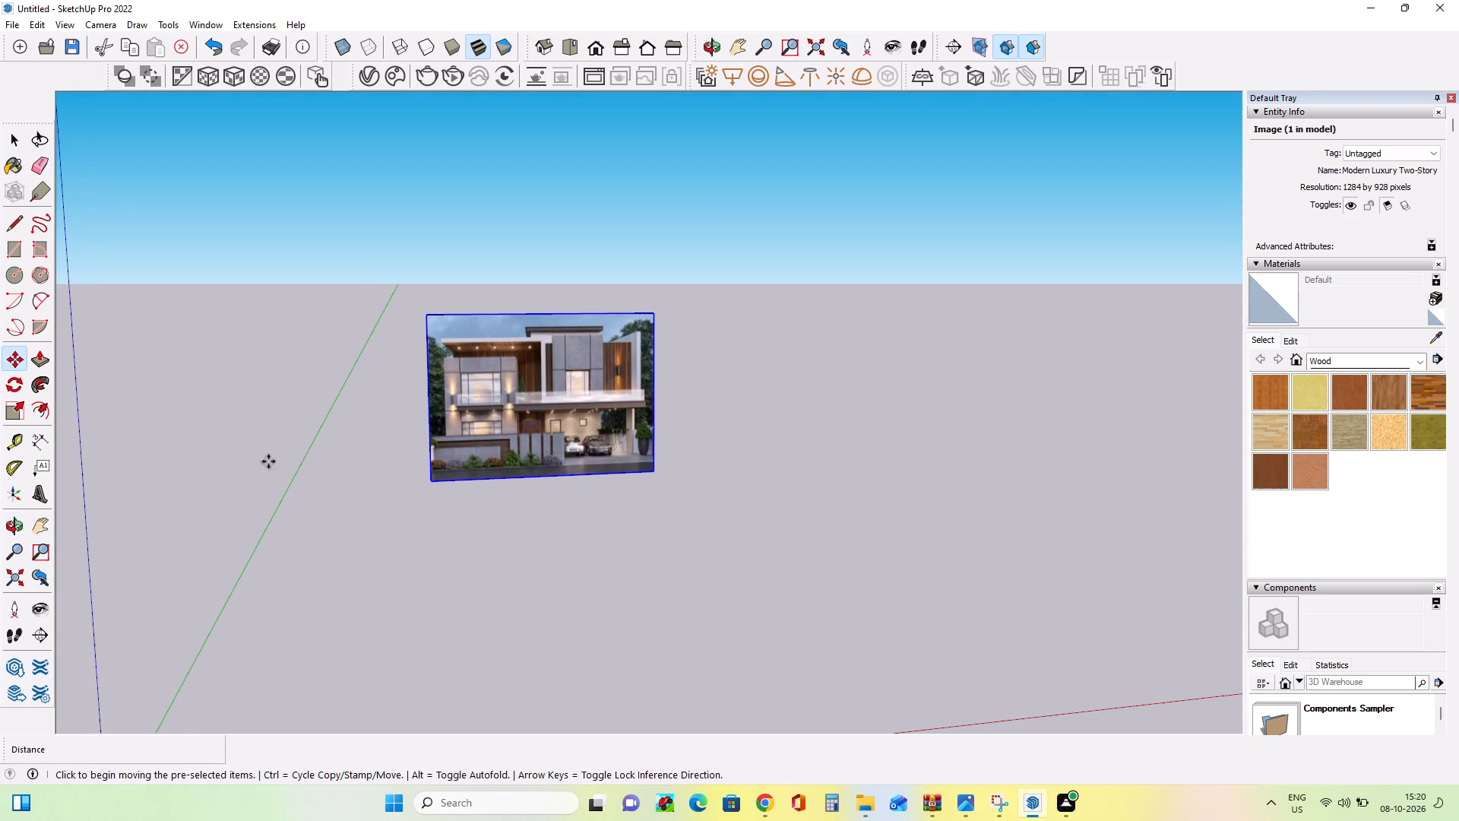
# Draw a ground rectangle about 116' by 62' on the open area beside the house image.
pyautogui.click(40, 531)
pyautogui.moveTo(571, 447); pyautogui.dragTo(303, 460)
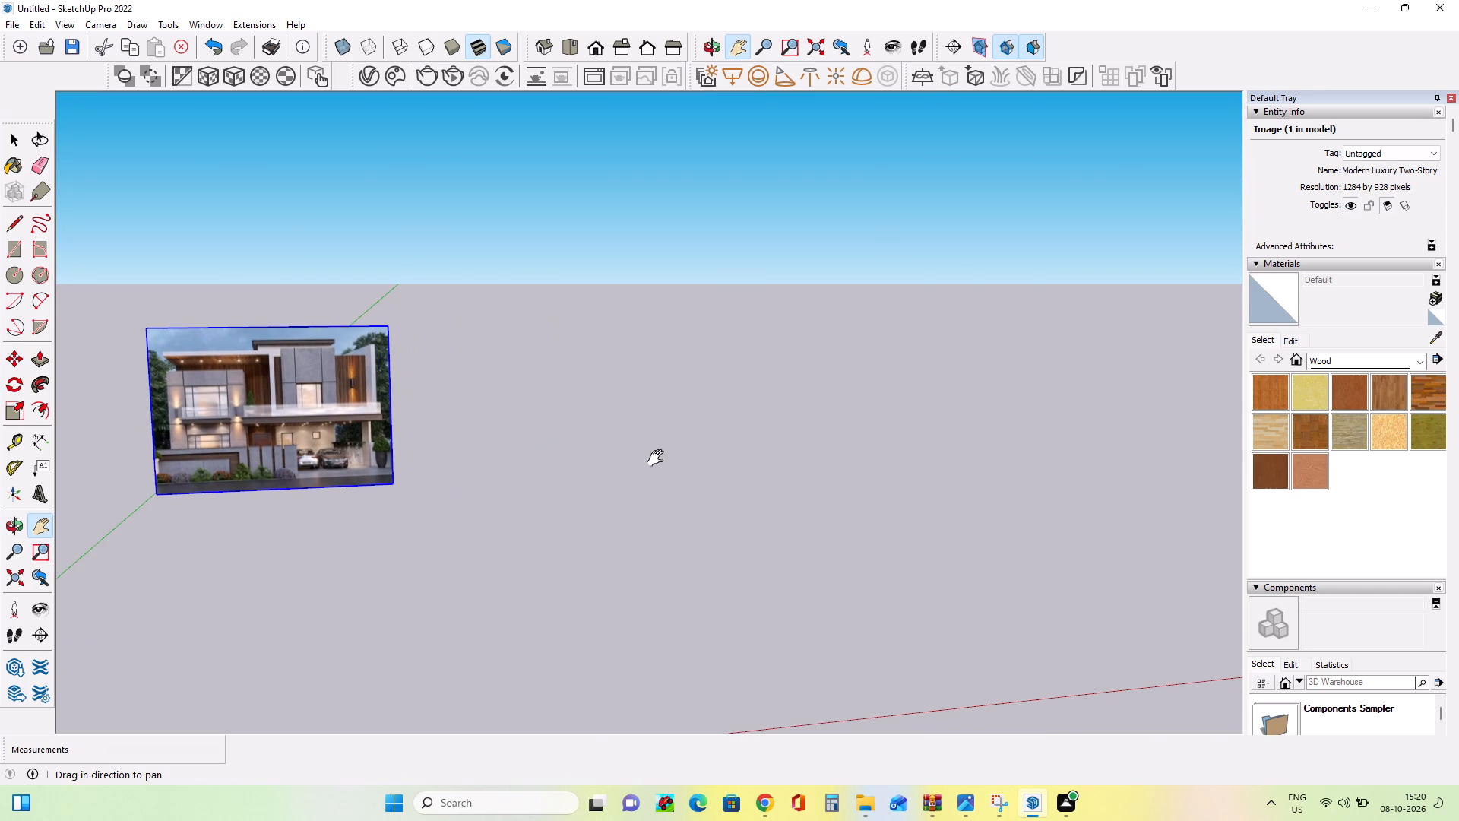
pyautogui.moveTo(780, 479); pyautogui.dragTo(793, 513, button='middle')
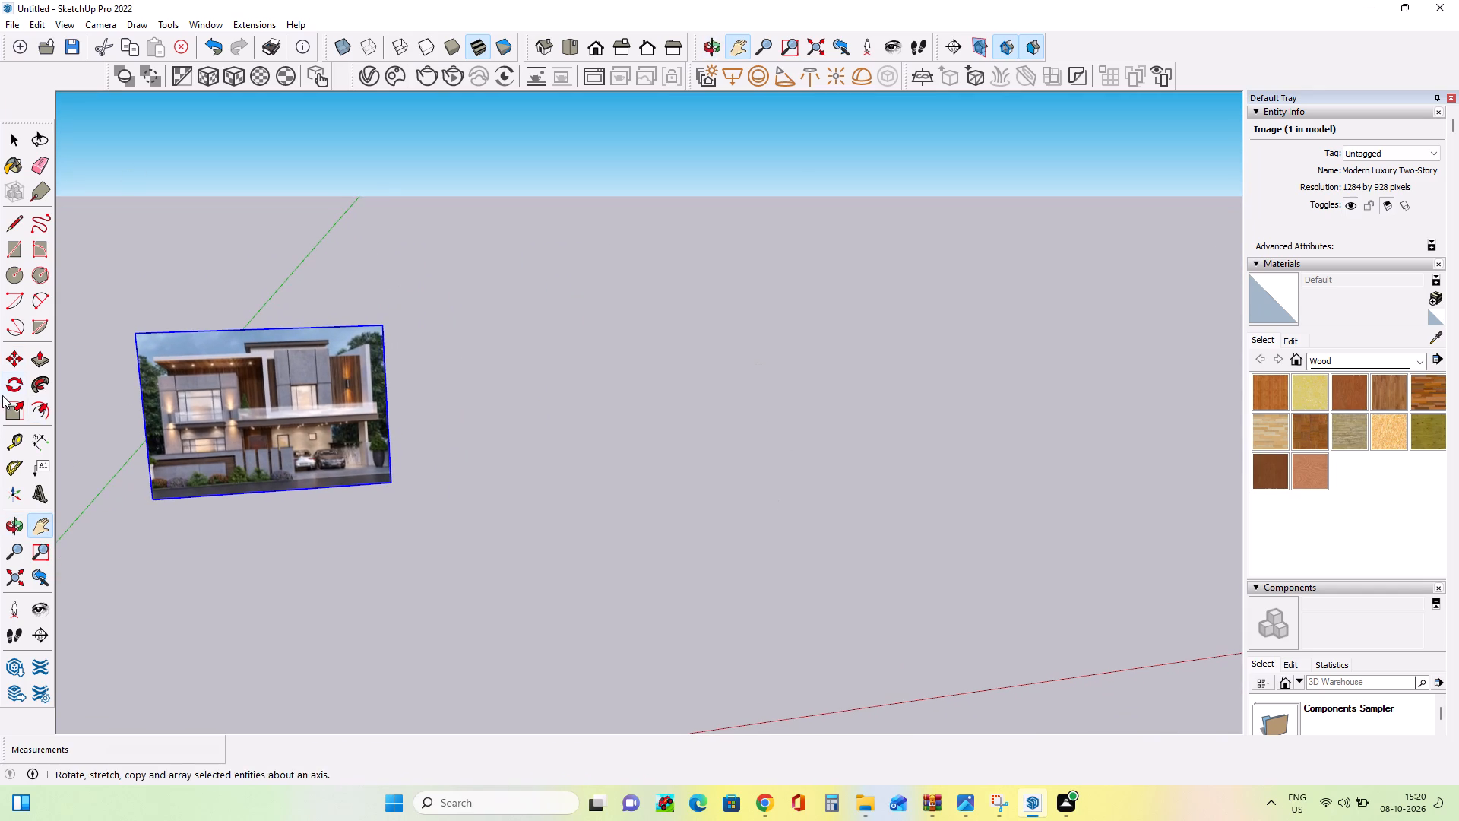
pyautogui.click(8, 249)
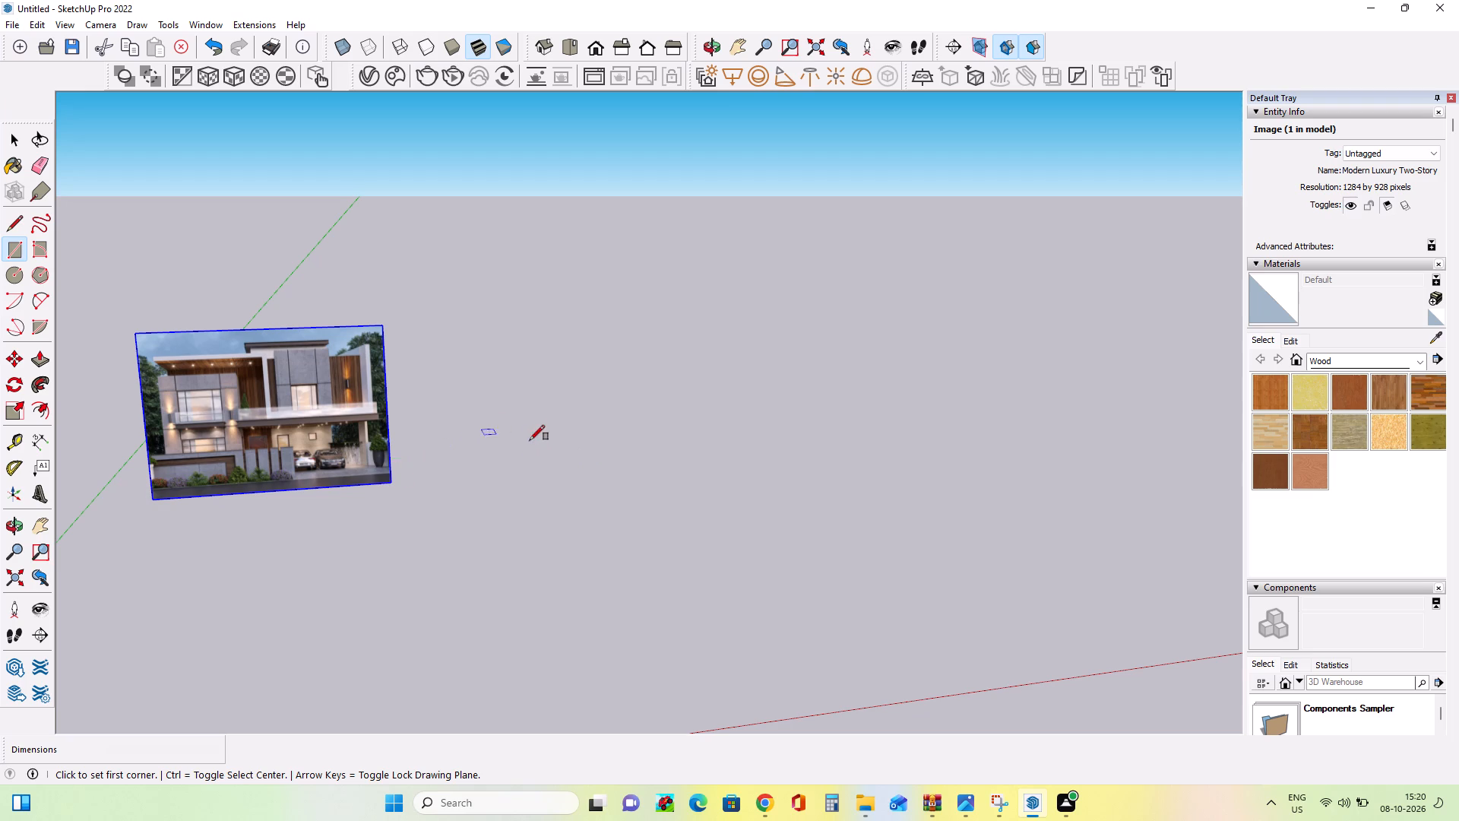
pyautogui.click(433, 413)
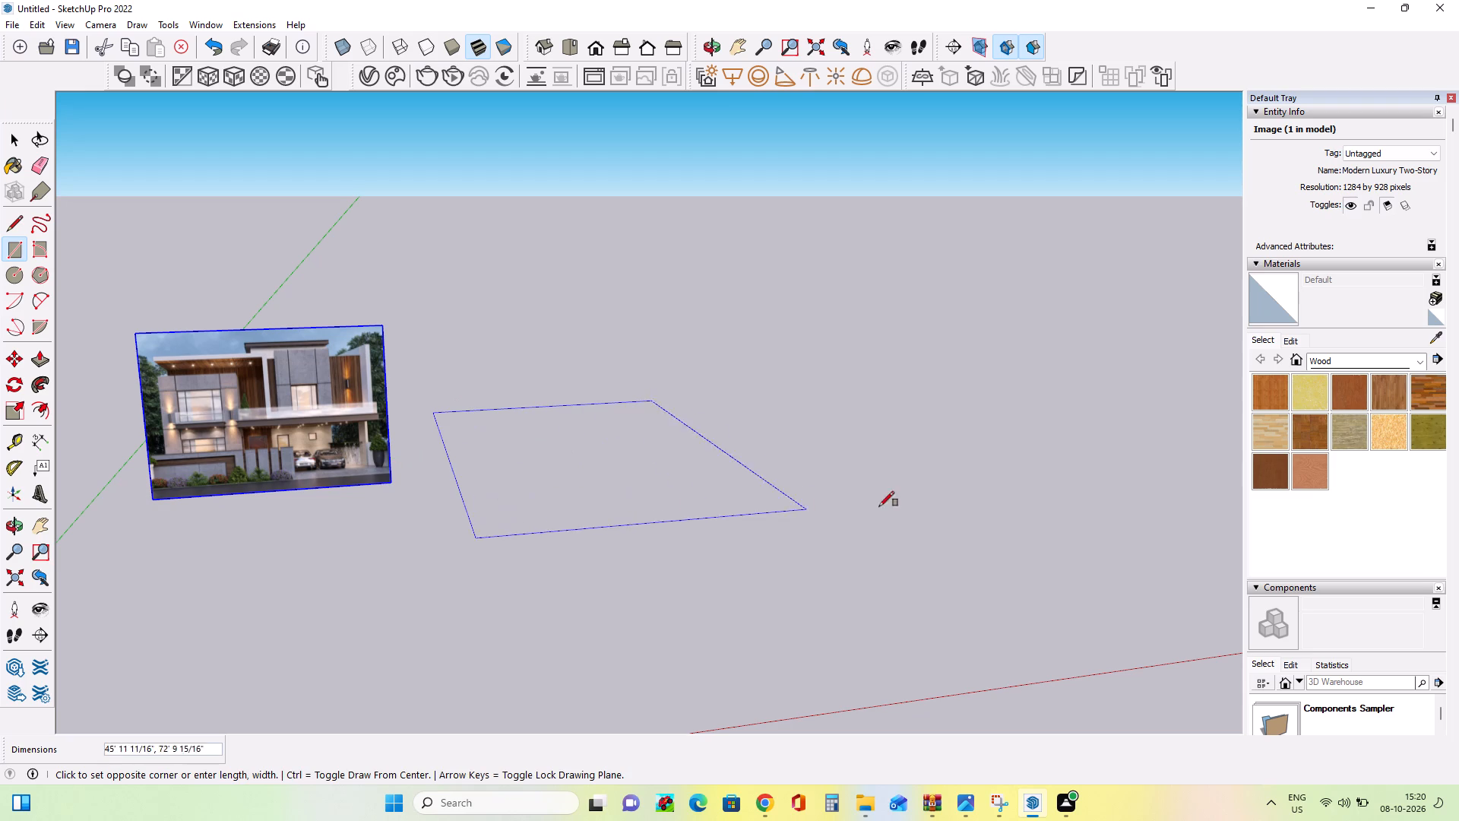
pyautogui.scroll(-5, 1052, 464)
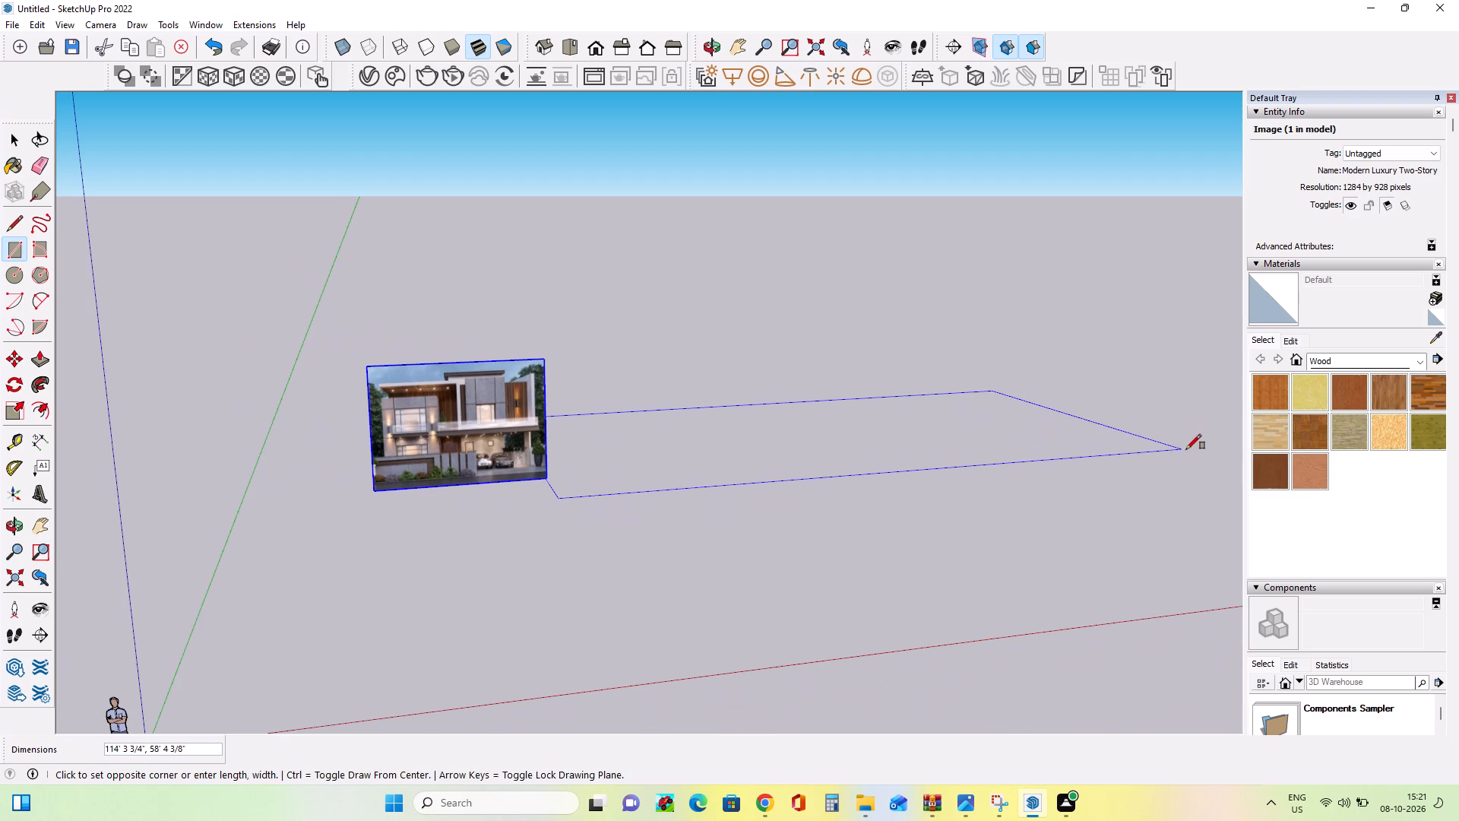
pyautogui.click(1211, 454)
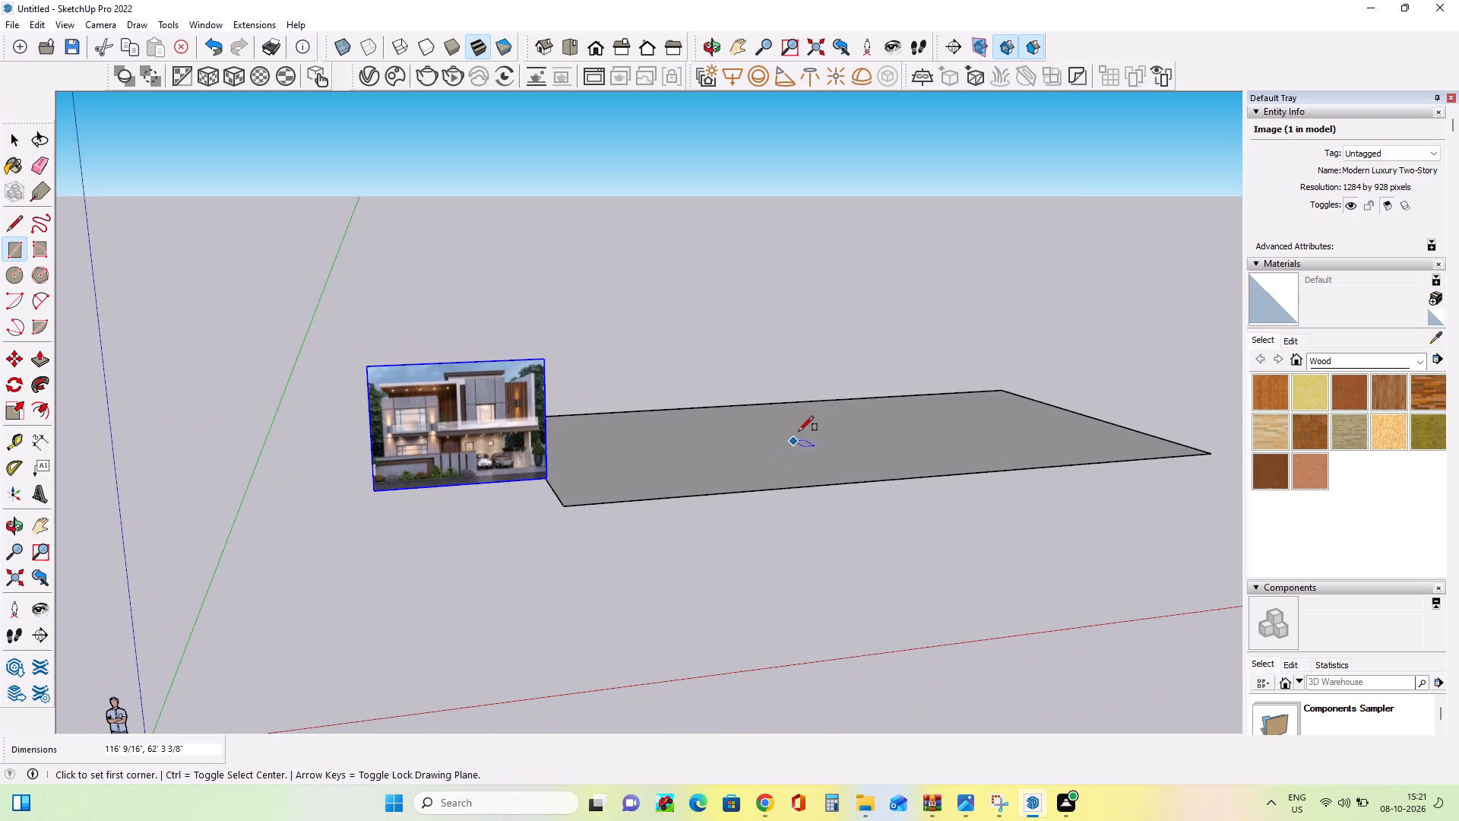
# Move the house image about 23' back so it stands just outside the rectangle's rear corner.
pyautogui.moveTo(799, 431); pyautogui.dragTo(788, 502, button='middle')
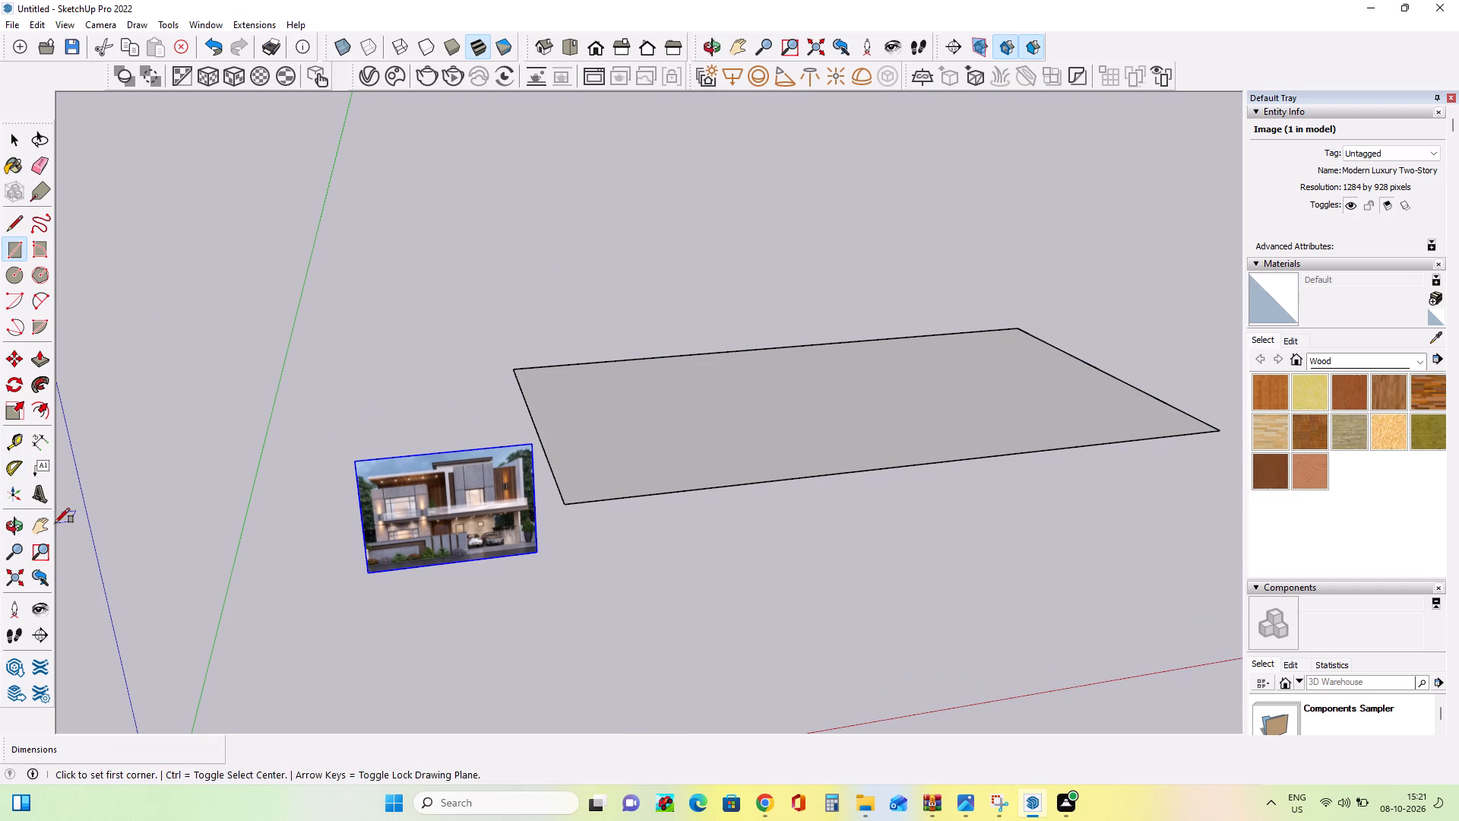
pyautogui.click(46, 528)
pyautogui.moveTo(347, 511); pyautogui.dragTo(176, 525)
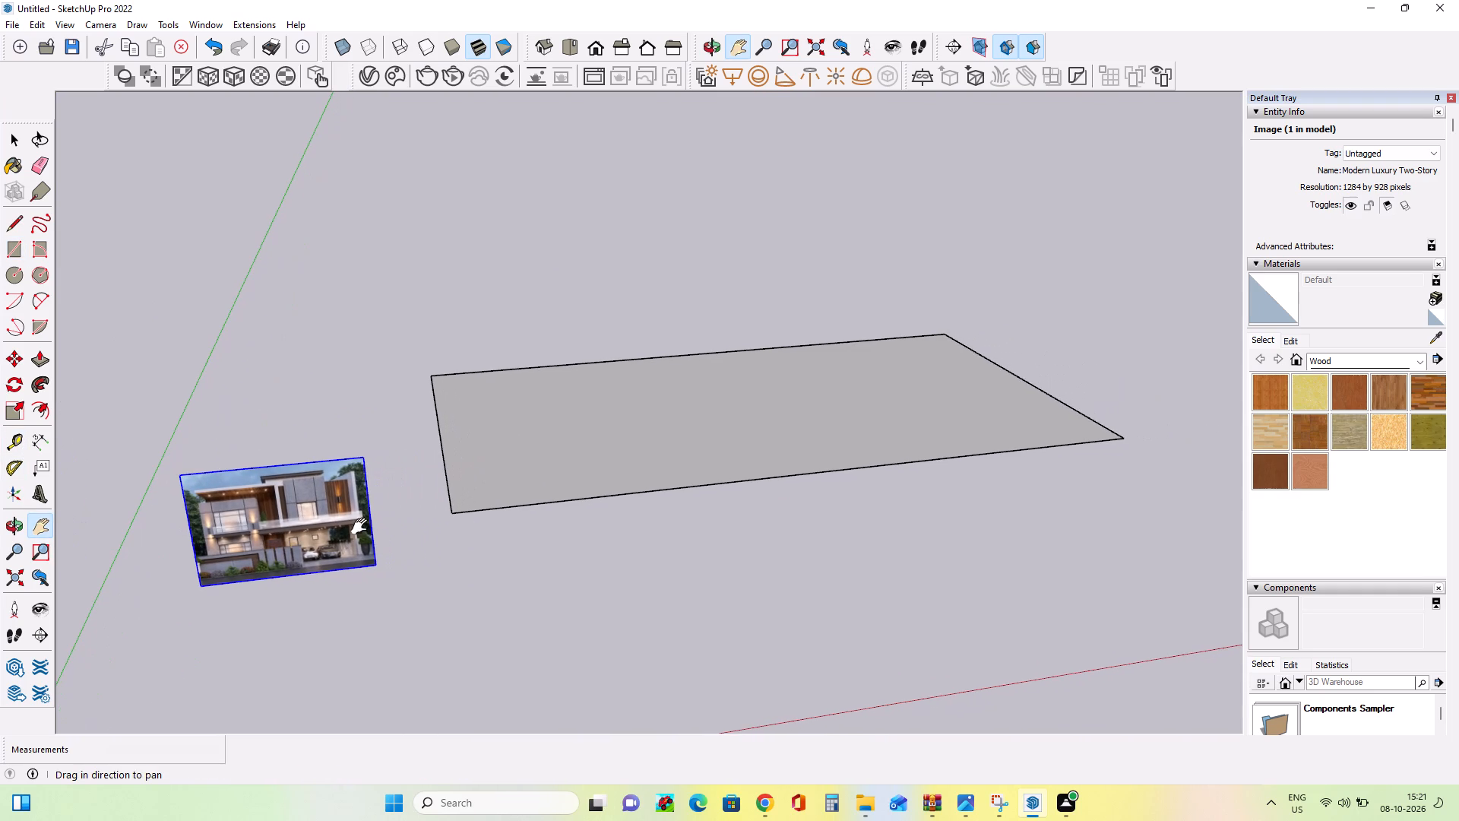
pyautogui.moveTo(362, 527); pyautogui.dragTo(359, 446, button='middle')
pyautogui.scroll(4, 404, 458)
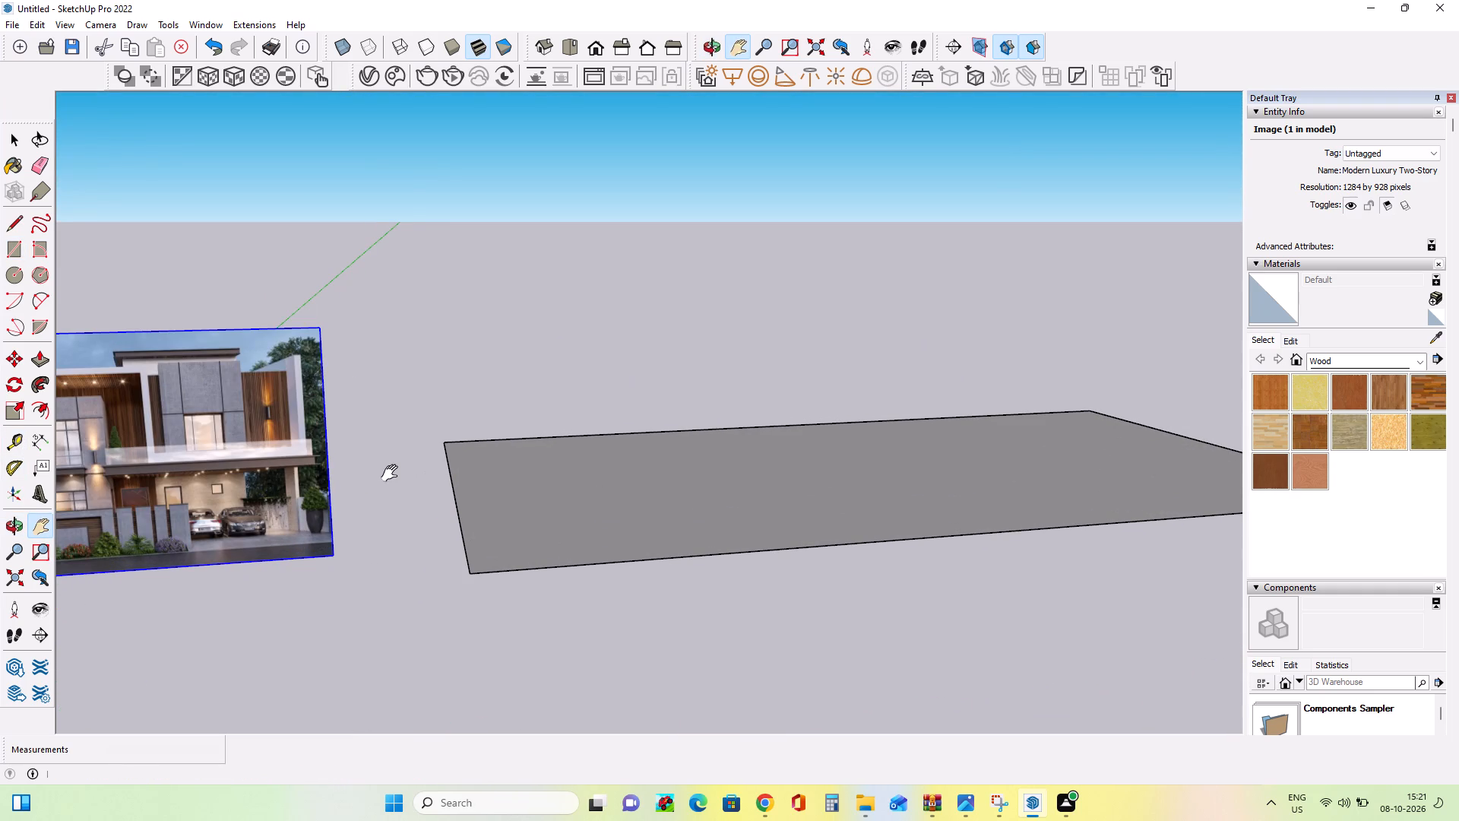
pyautogui.scroll(-2, 393, 474)
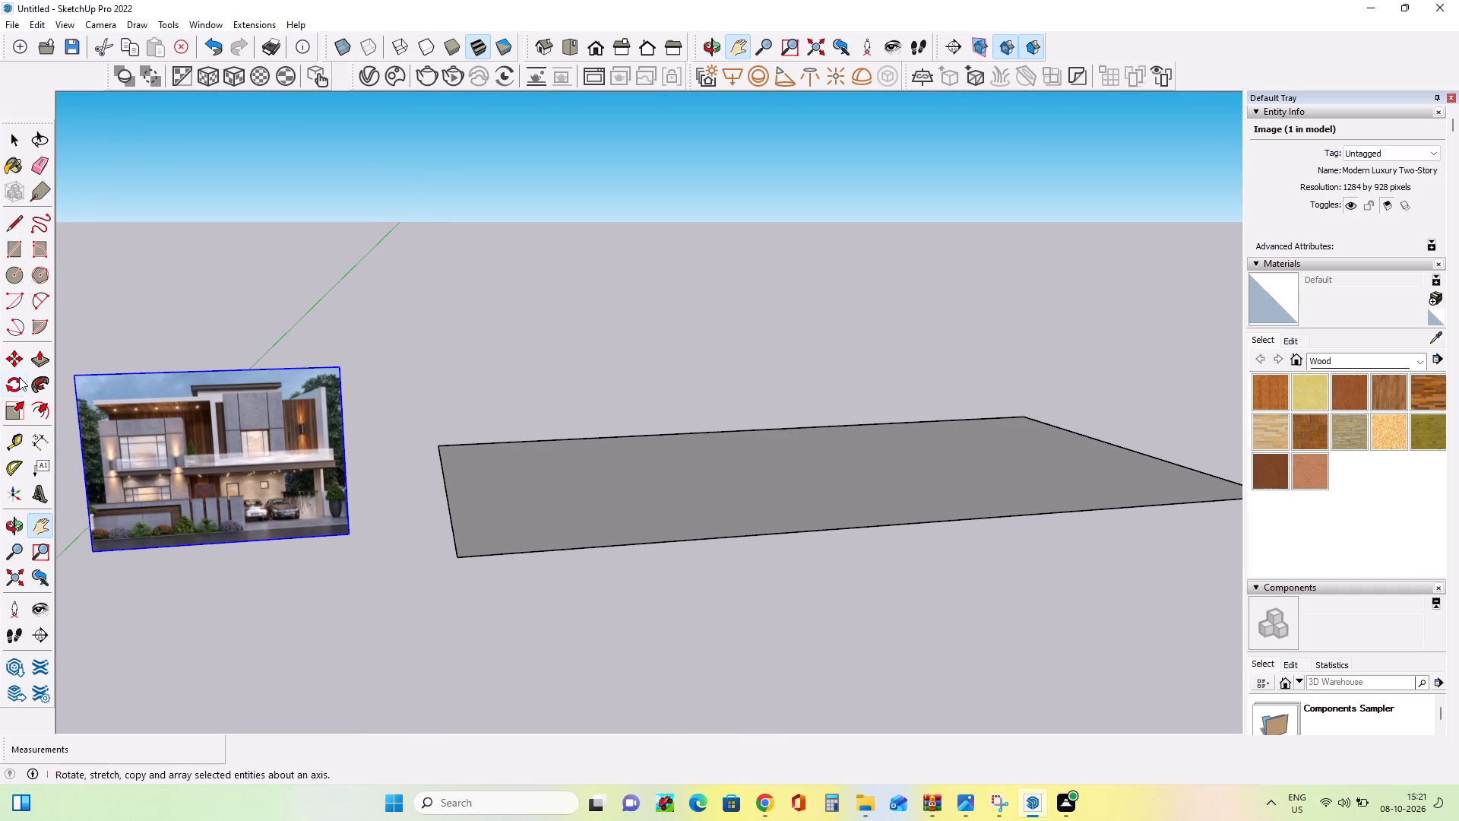
pyautogui.click(15, 361)
pyautogui.click(347, 536)
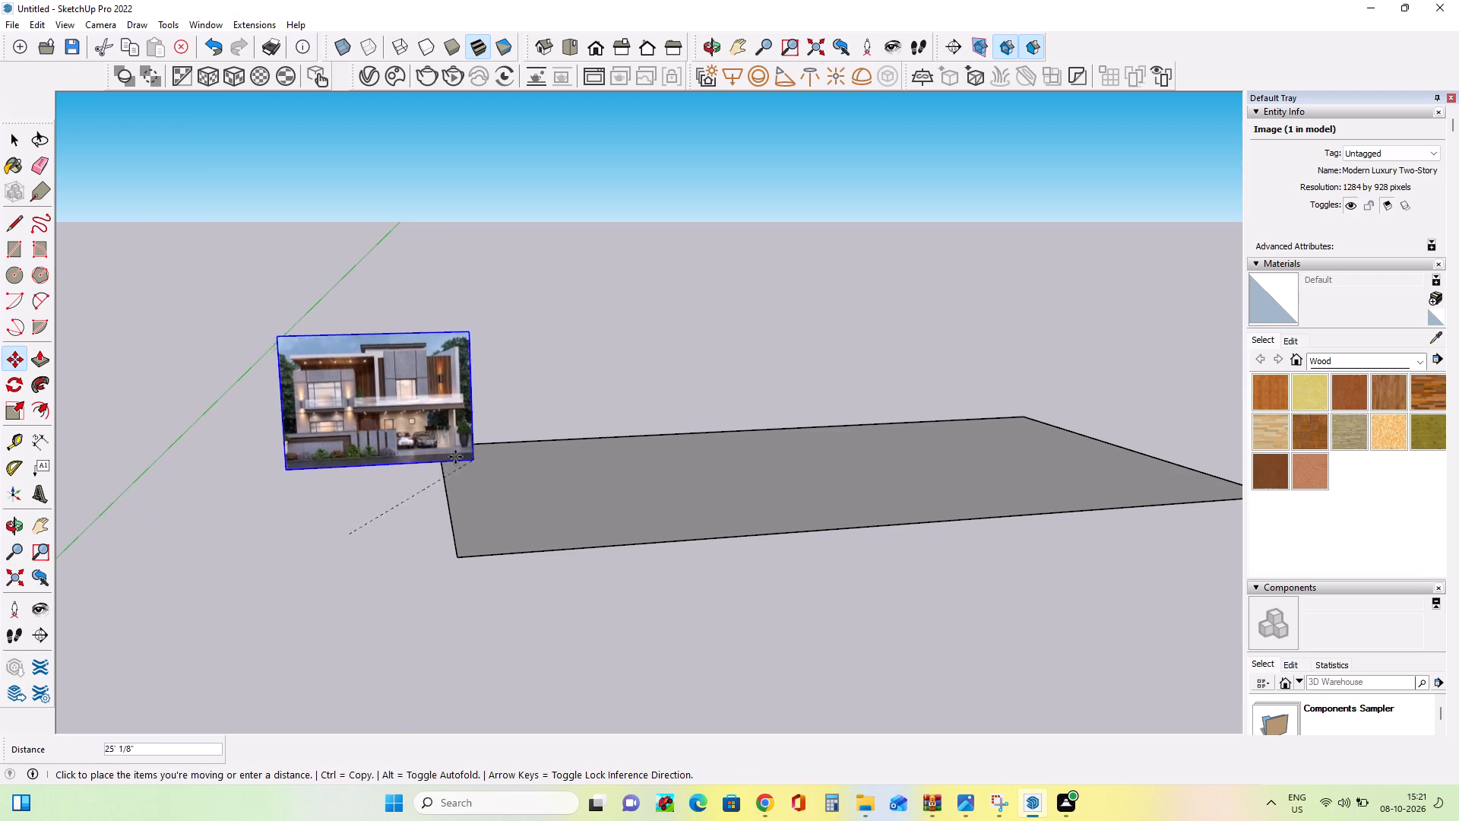
pyautogui.click(429, 461)
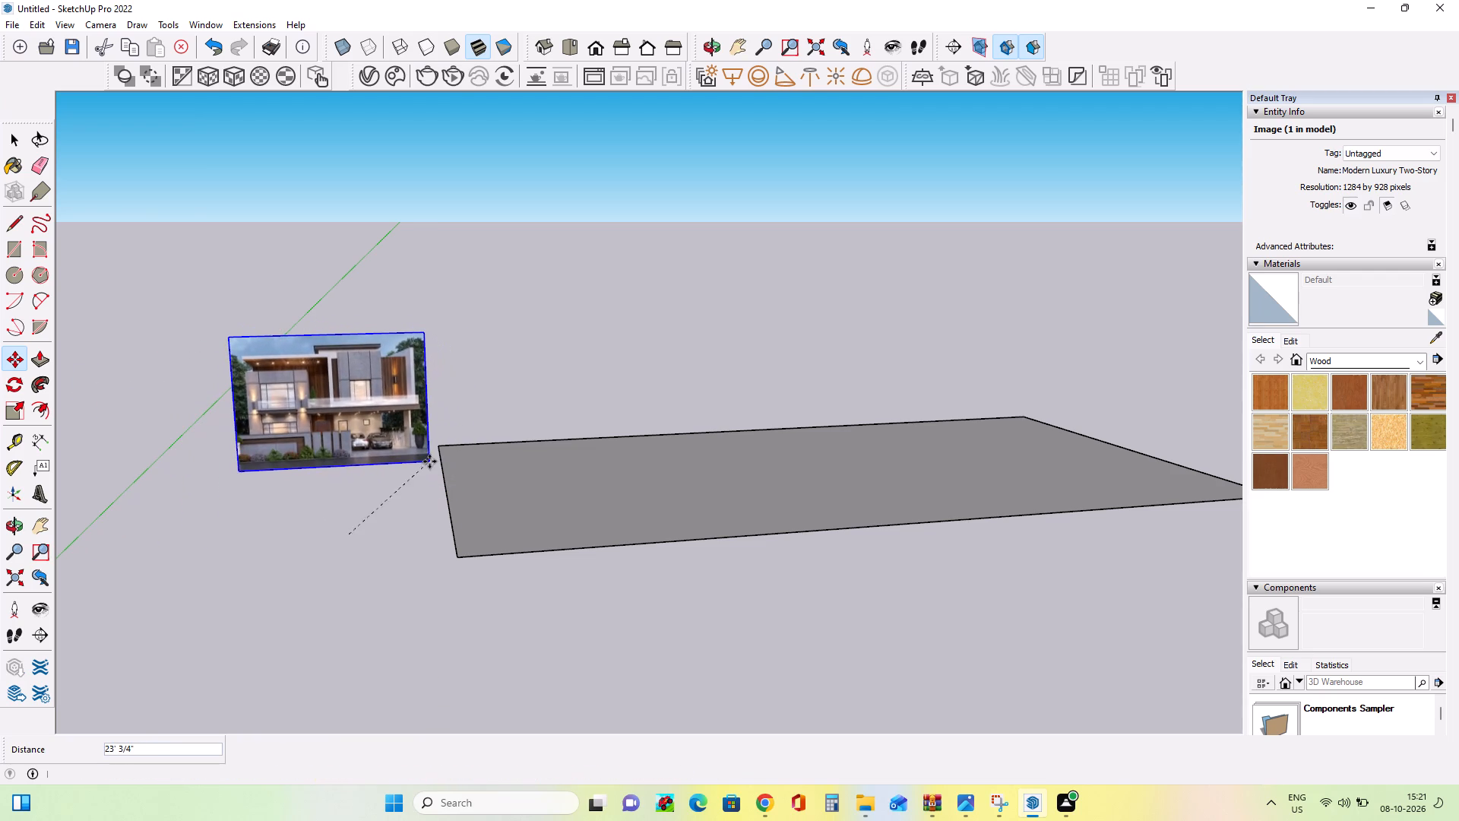
# Move the house image about 17' sideways by its lower corner so that corner meets the ground rectangle's near short side.
pyautogui.click(45, 528)
pyautogui.moveTo(724, 451); pyautogui.dragTo(573, 473)
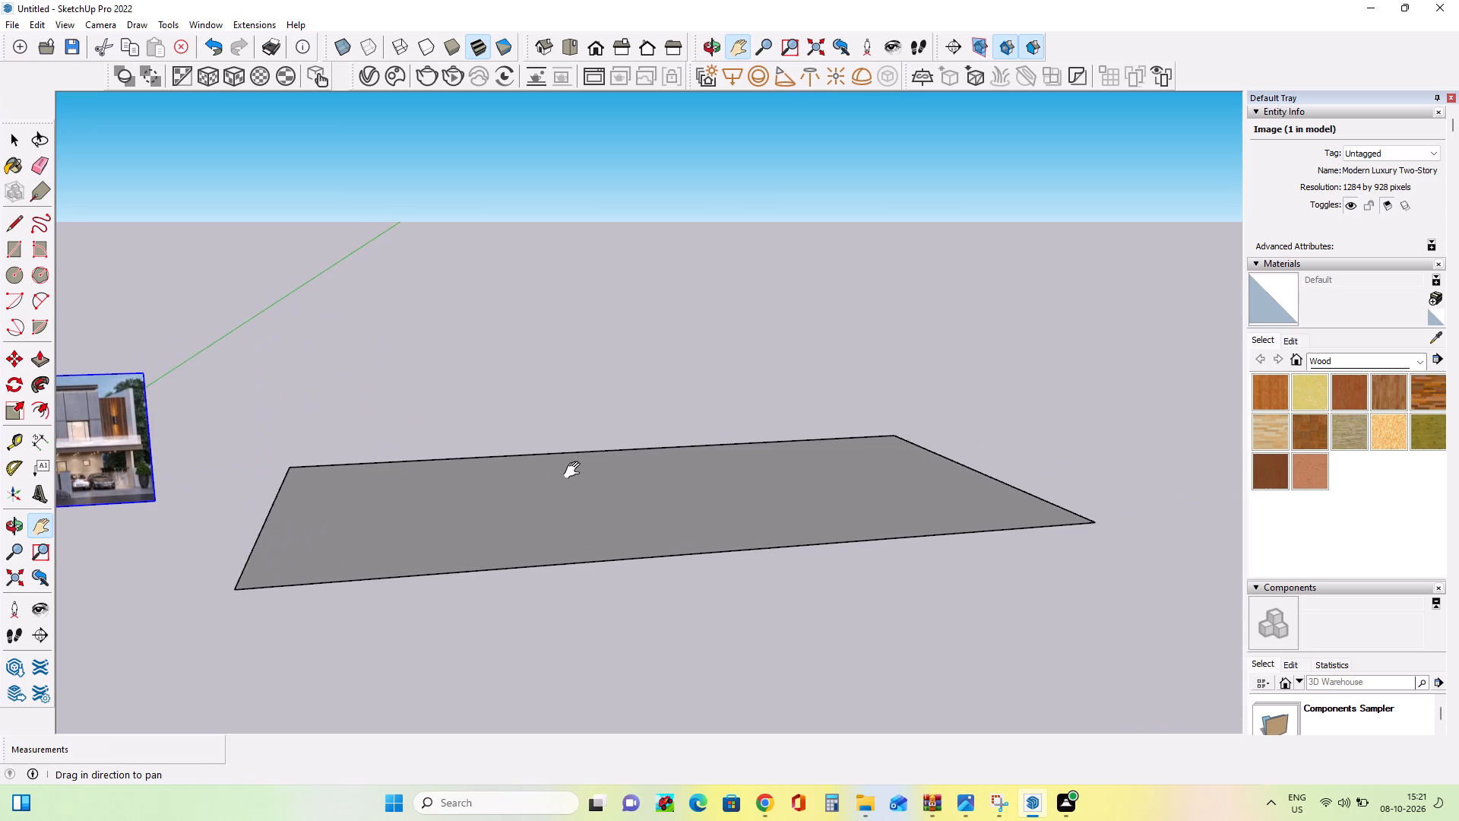
pyautogui.scroll(-3, 608, 464)
pyautogui.moveTo(824, 502); pyautogui.dragTo(752, 514, button='middle')
pyautogui.scroll(2, 786, 461)
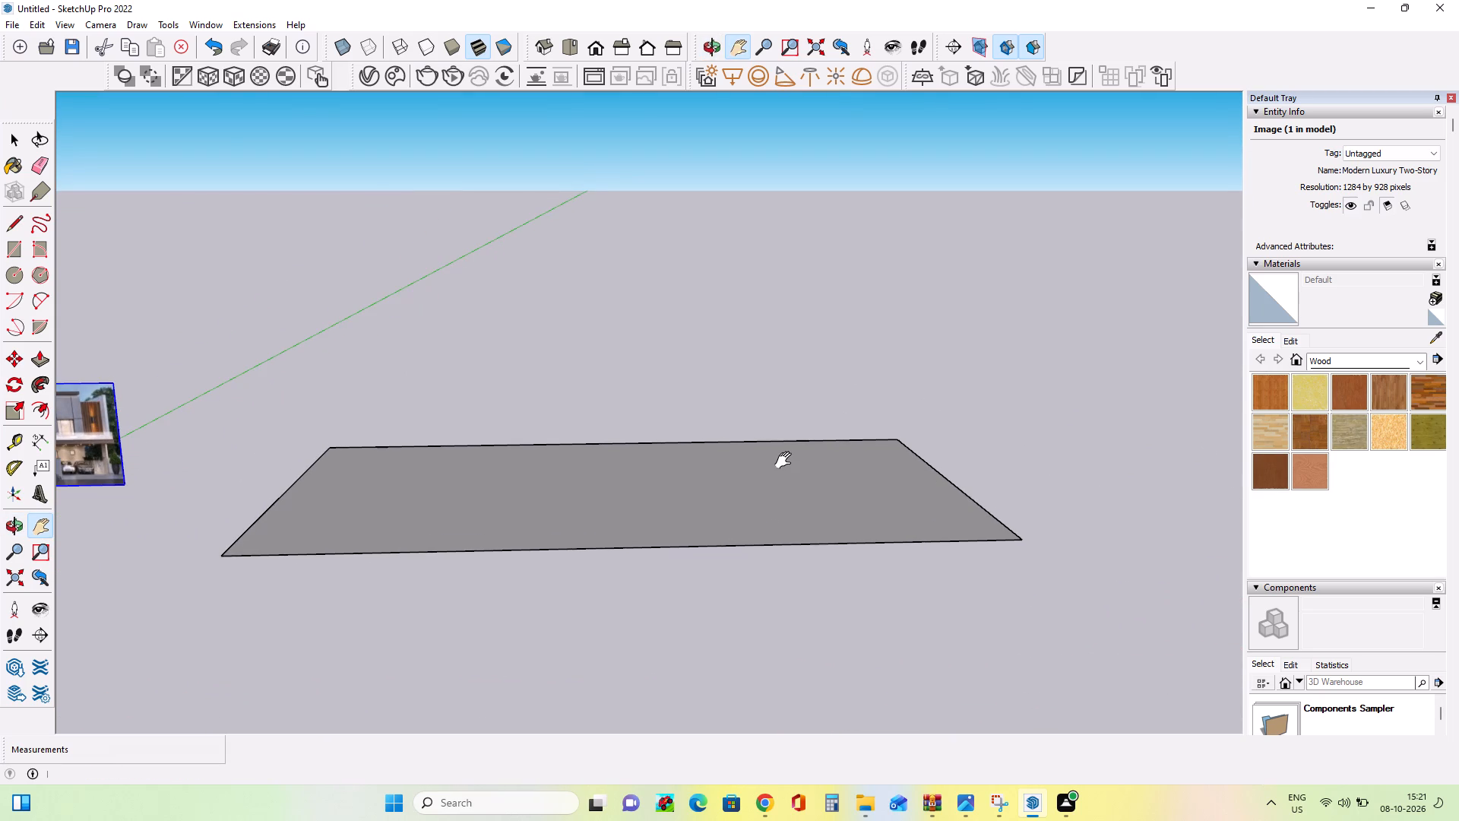
pyautogui.moveTo(787, 460); pyautogui.dragTo(805, 449, button='middle')
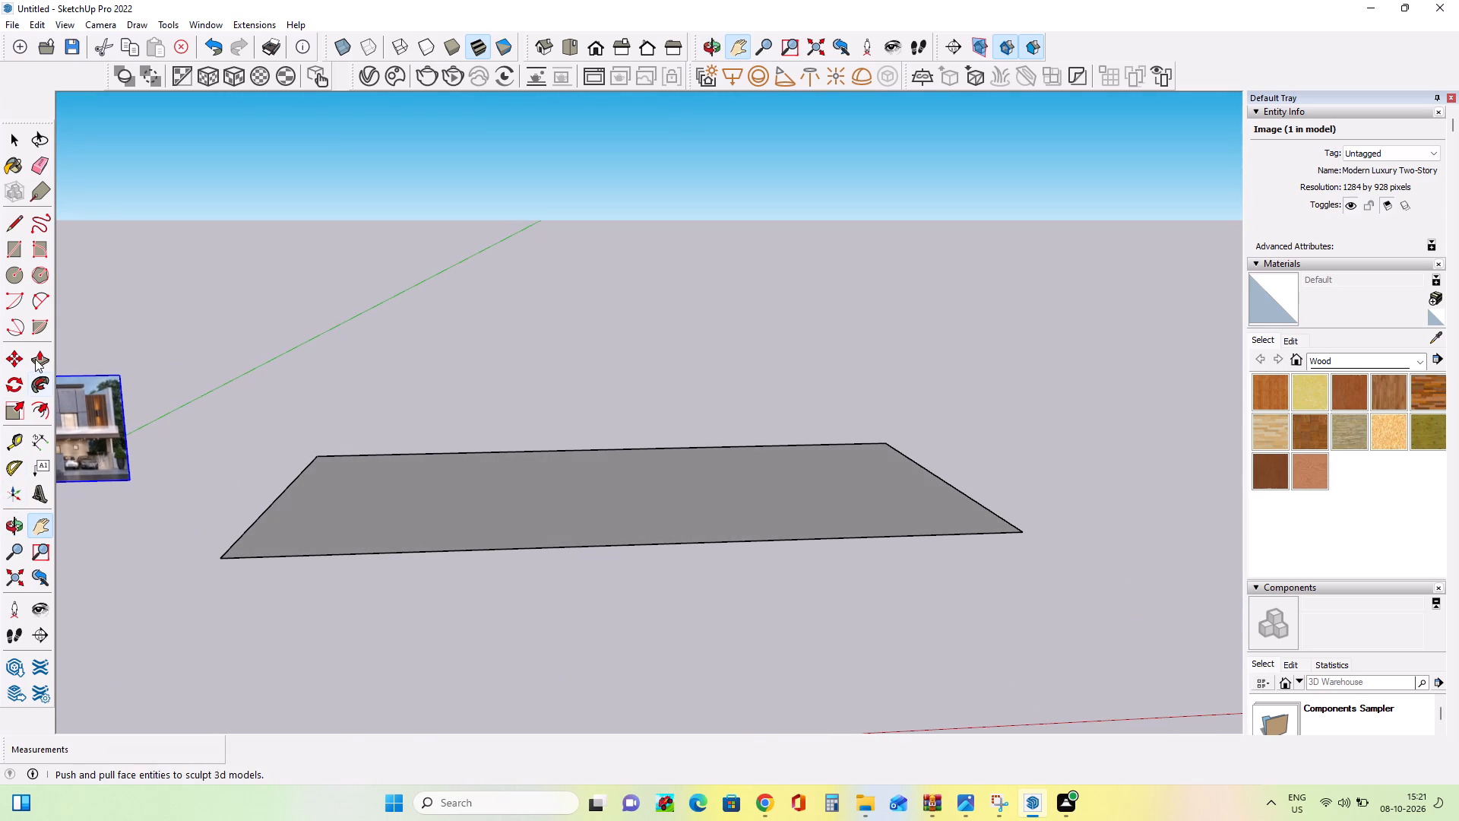
pyautogui.click(16, 369)
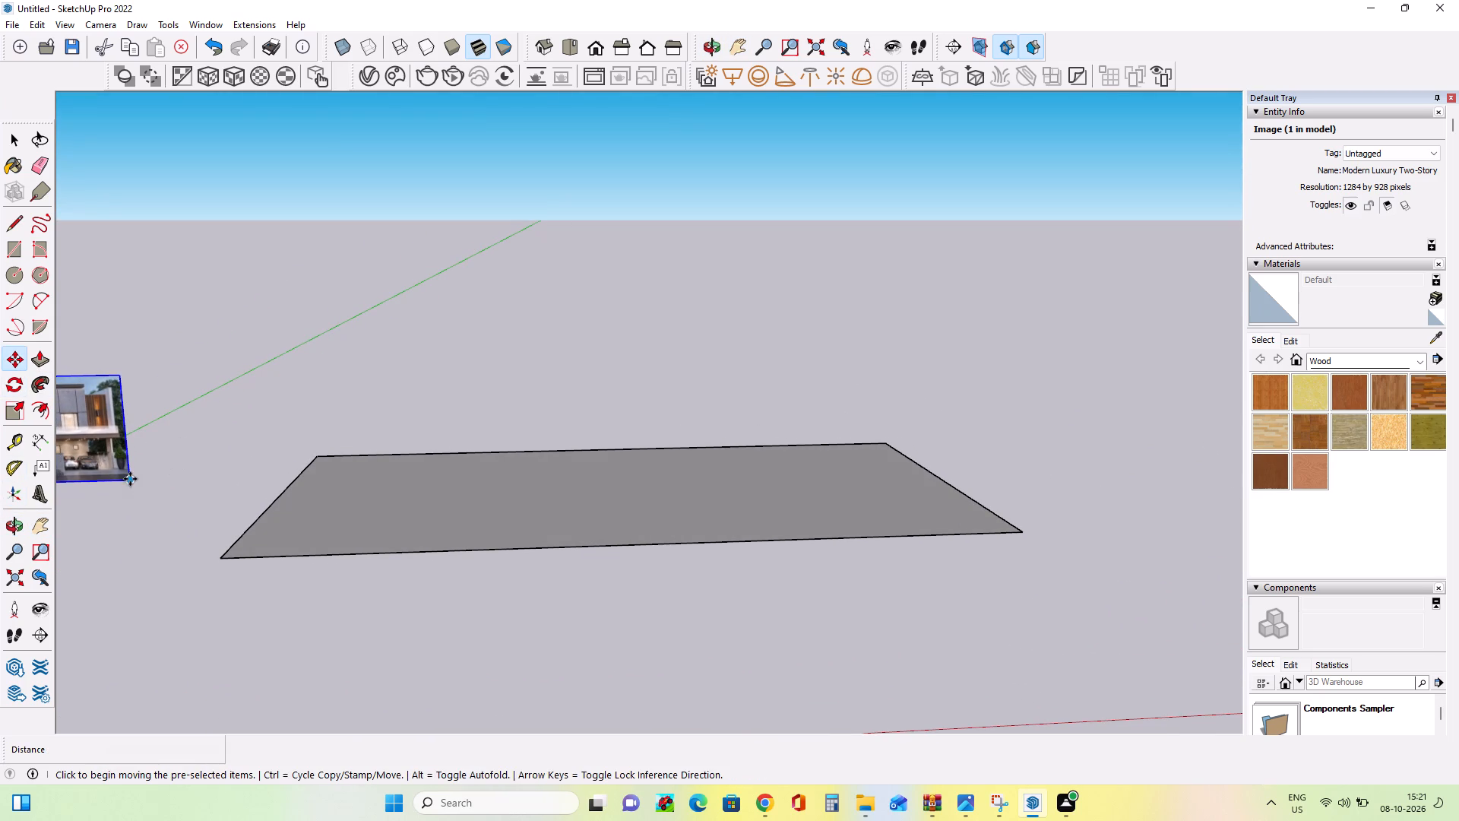
pyautogui.click(130, 479)
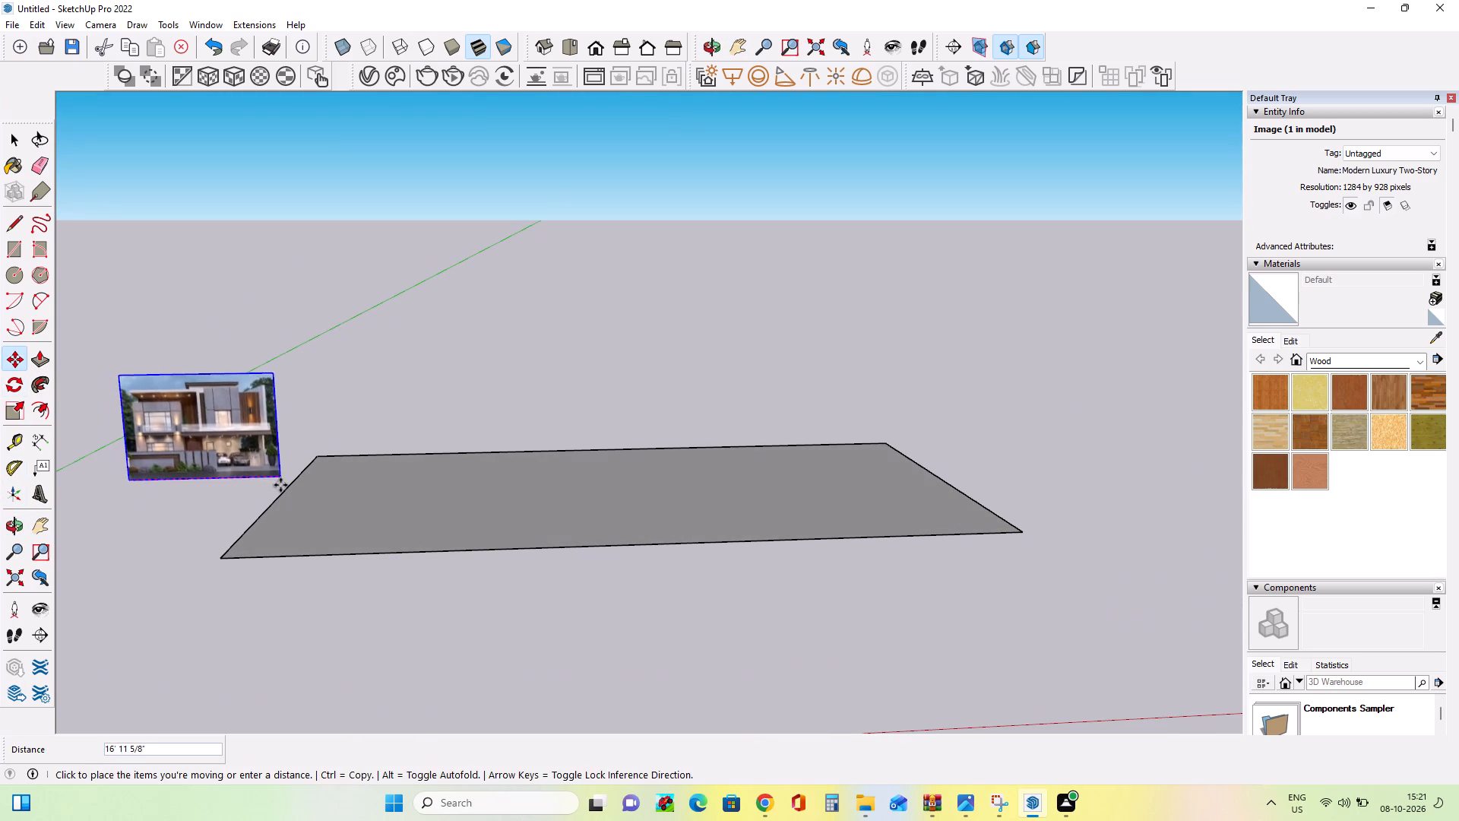
pyautogui.click(282, 492)
# Scale the house image's height by 2.75, stretching it upward from its base.
pyautogui.scroll(2, 483, 516)
pyautogui.moveTo(489, 507); pyautogui.dragTo(503, 478, button='middle')
pyautogui.scroll(3, 188, 487)
pyautogui.scroll(-3, 256, 423)
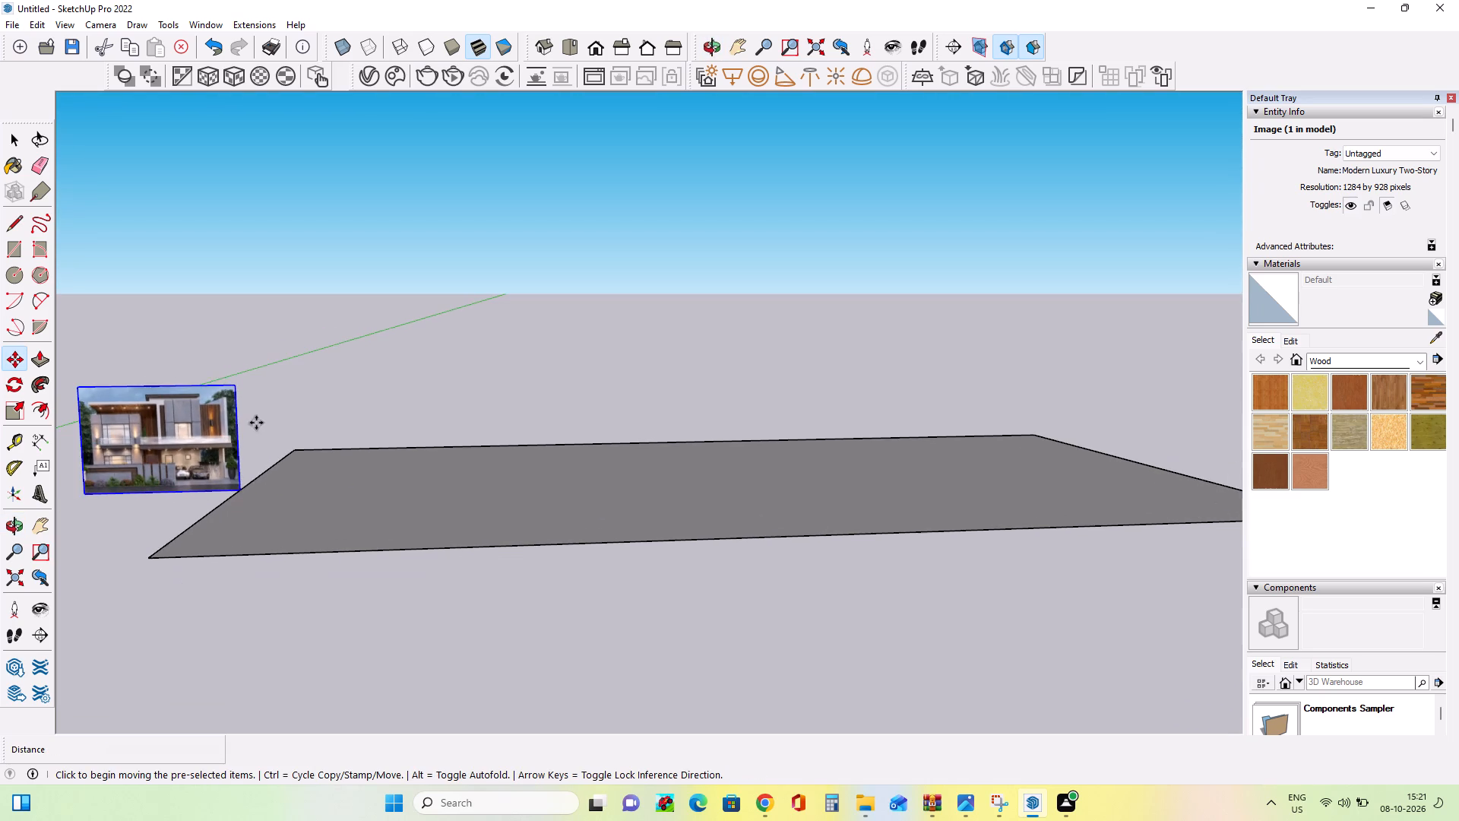
pyautogui.click(16, 411)
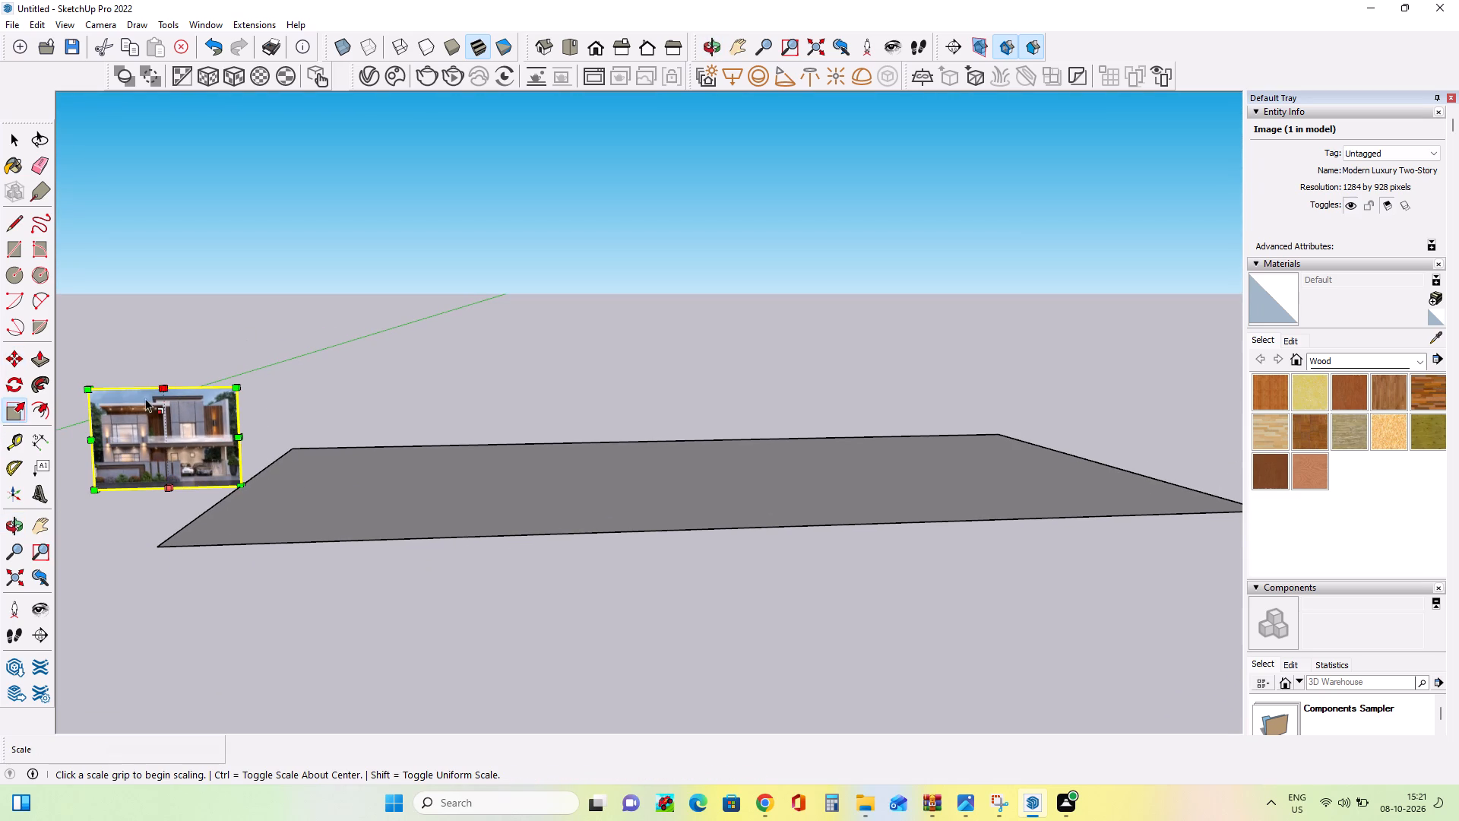
pyautogui.click(163, 388)
pyautogui.click(198, 209)
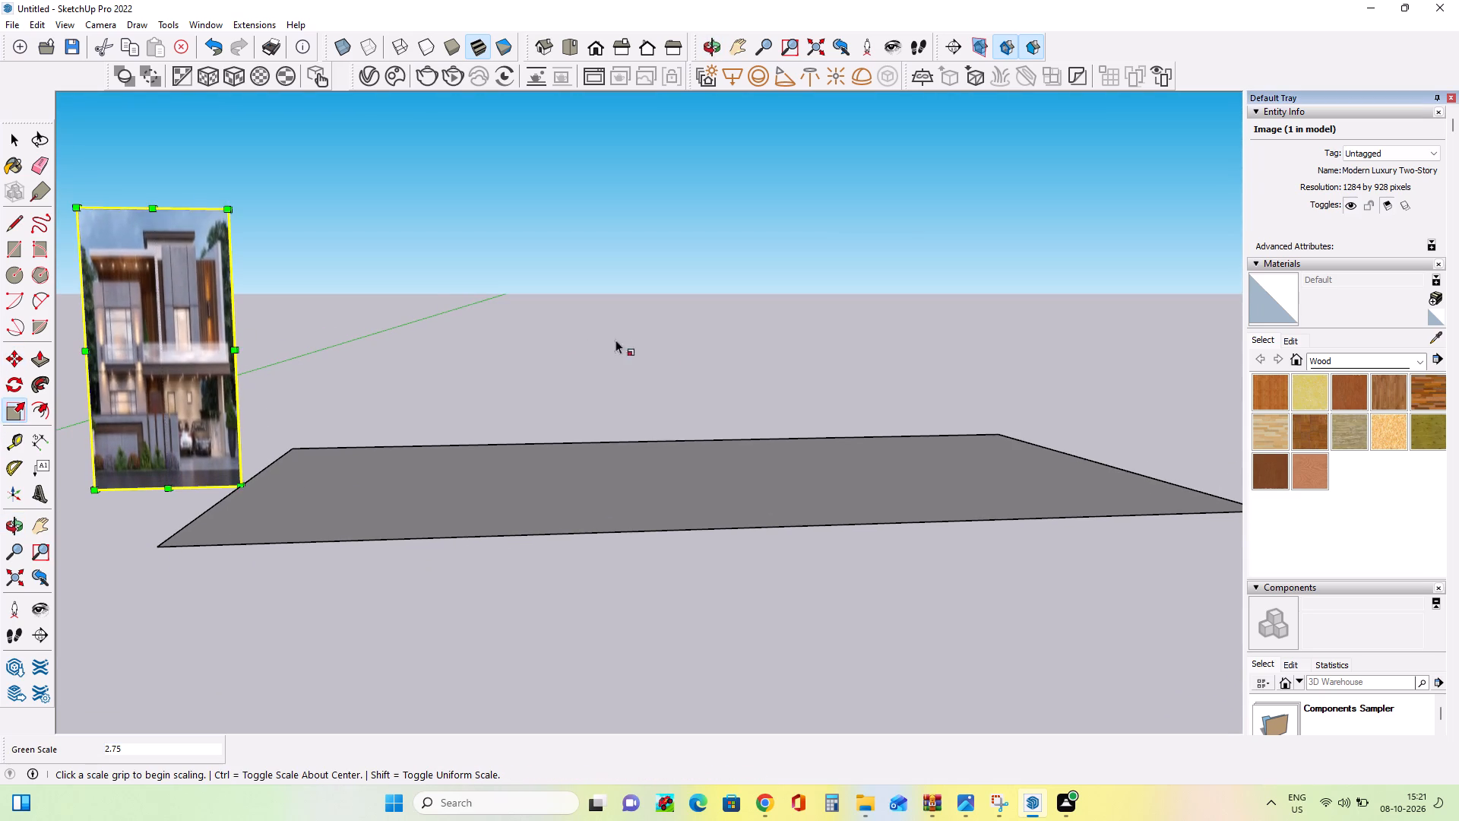
# Widen the house image outward, away from the ground rectangle, until the elevation looks naturally proportioned.
pyautogui.scroll(-3, 667, 353)
pyautogui.click(206, 347)
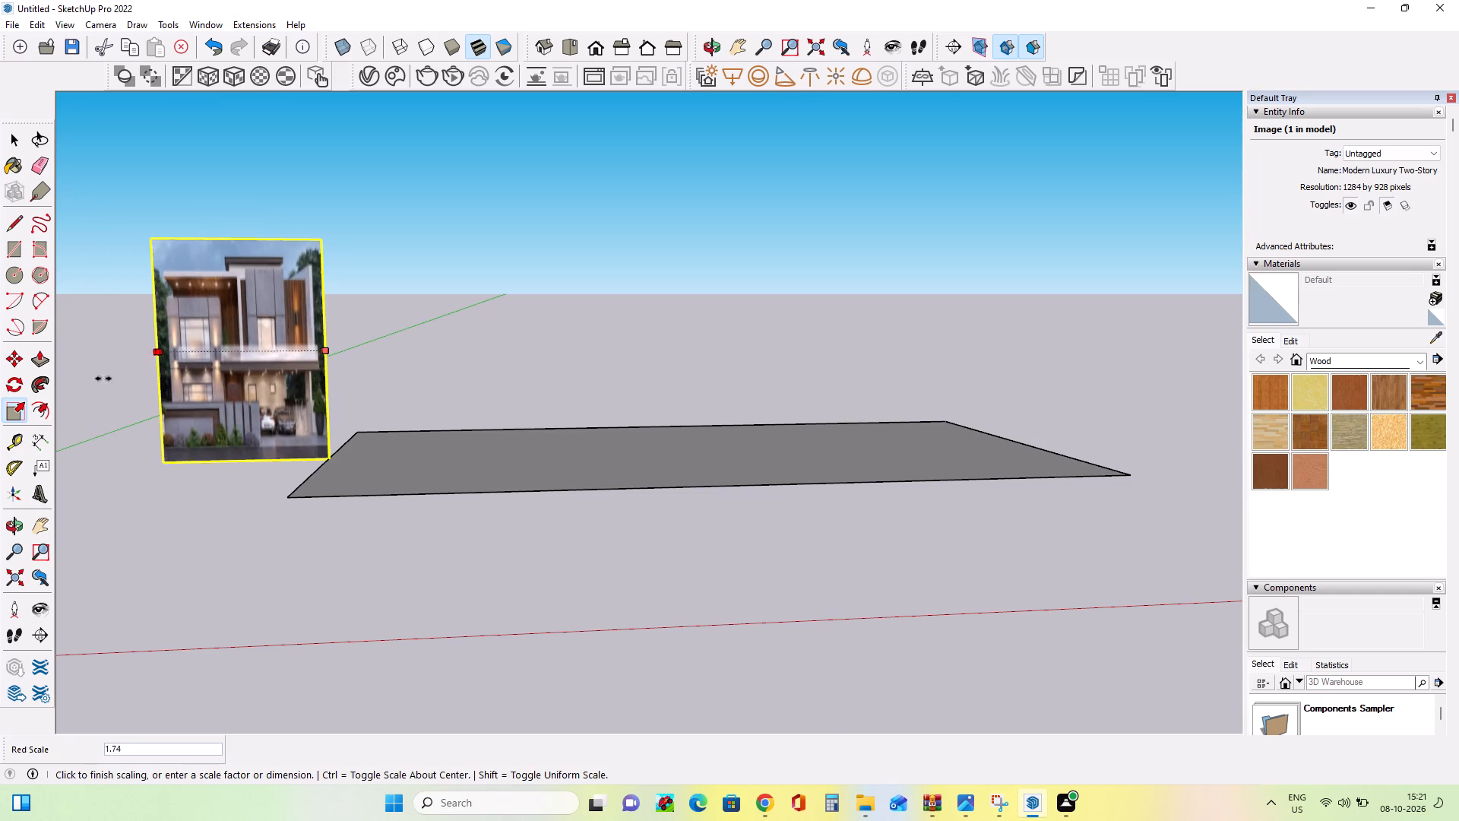
pyautogui.click(81, 390)
pyautogui.moveTo(381, 352); pyautogui.dragTo(366, 433, button='middle')
pyautogui.moveTo(457, 454); pyautogui.dragTo(458, 453, button='middle')
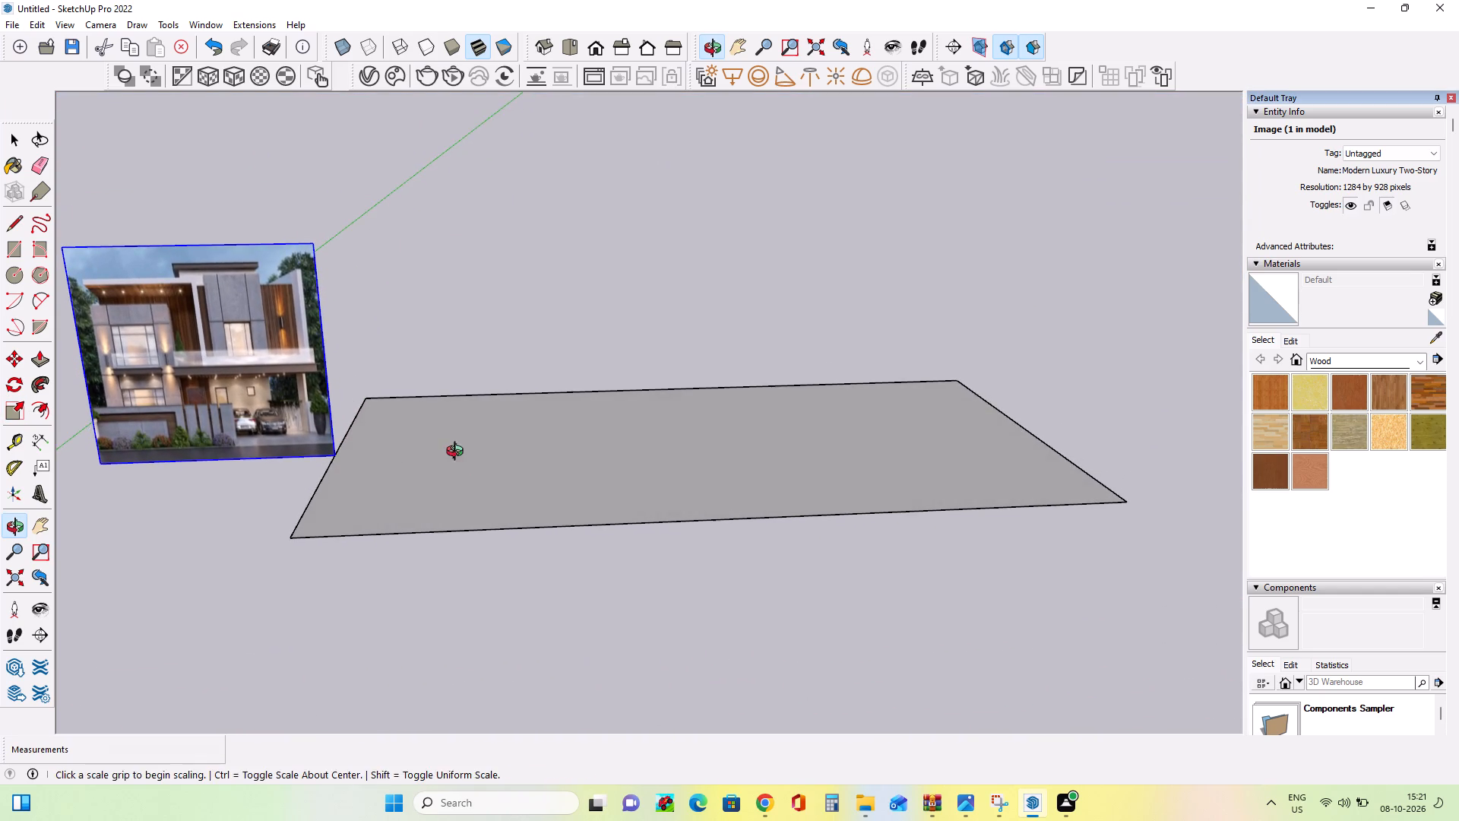
pyautogui.moveTo(458, 453); pyautogui.dragTo(476, 412, button='middle')
# Enlarge the house image further, scaling its height by about 1.19 and widening it away from the ground rectangle to match.
pyautogui.click(183, 237)
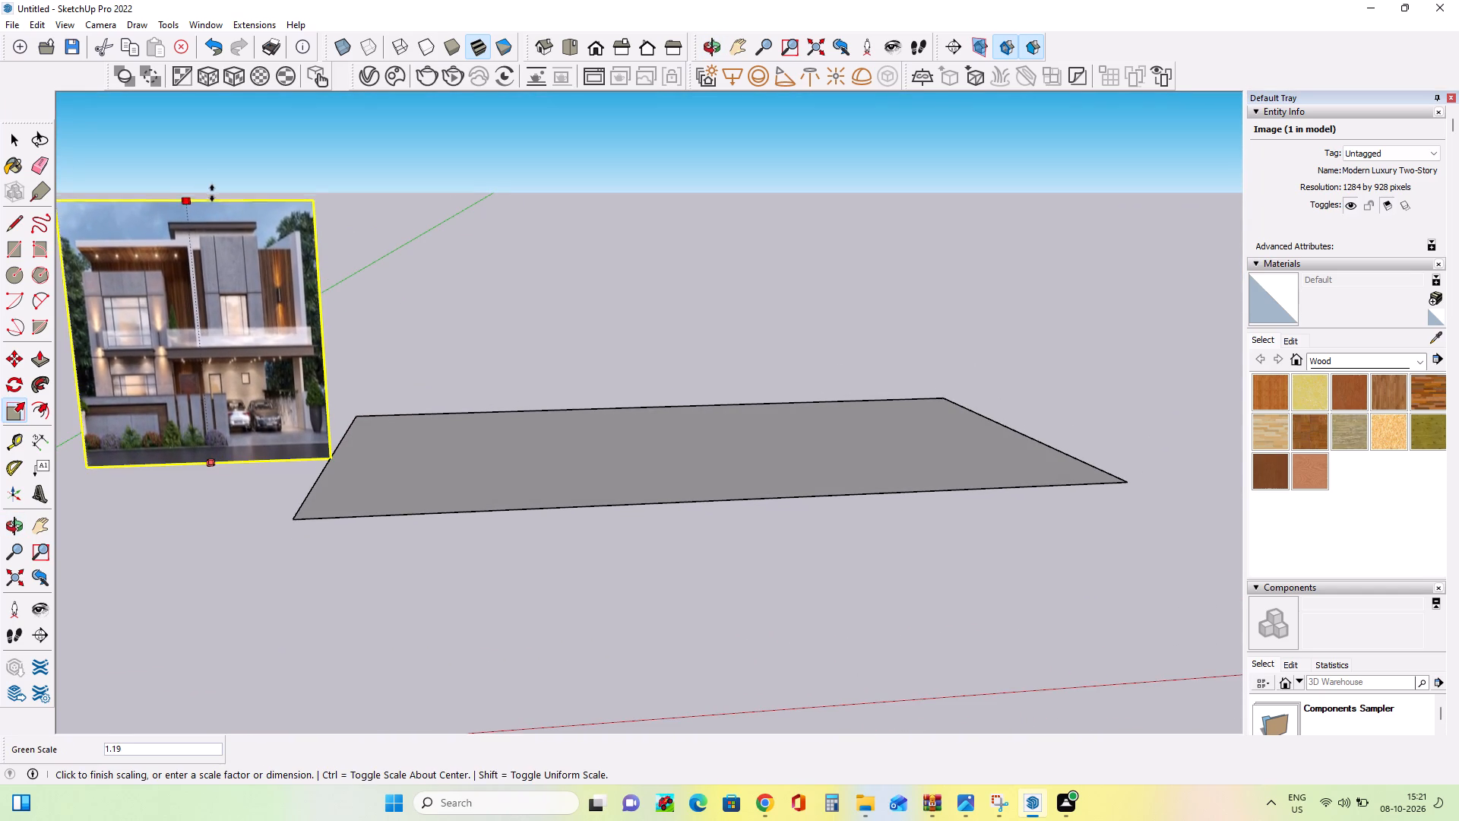
pyautogui.click(212, 192)
pyautogui.scroll(-4, 550, 322)
pyautogui.click(207, 325)
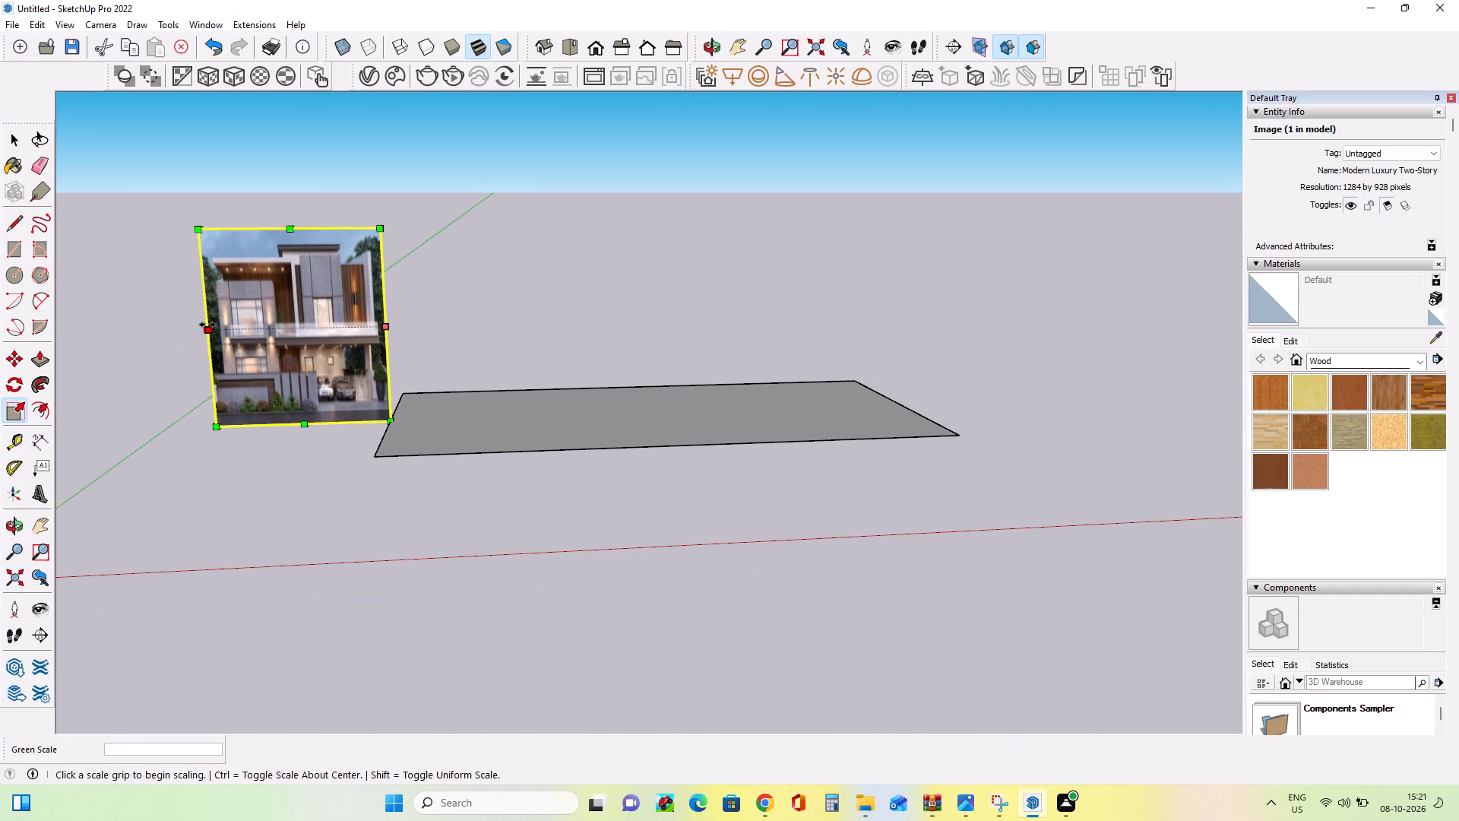
pyautogui.click(158, 353)
pyautogui.moveTo(556, 338); pyautogui.dragTo(551, 363, button='middle')
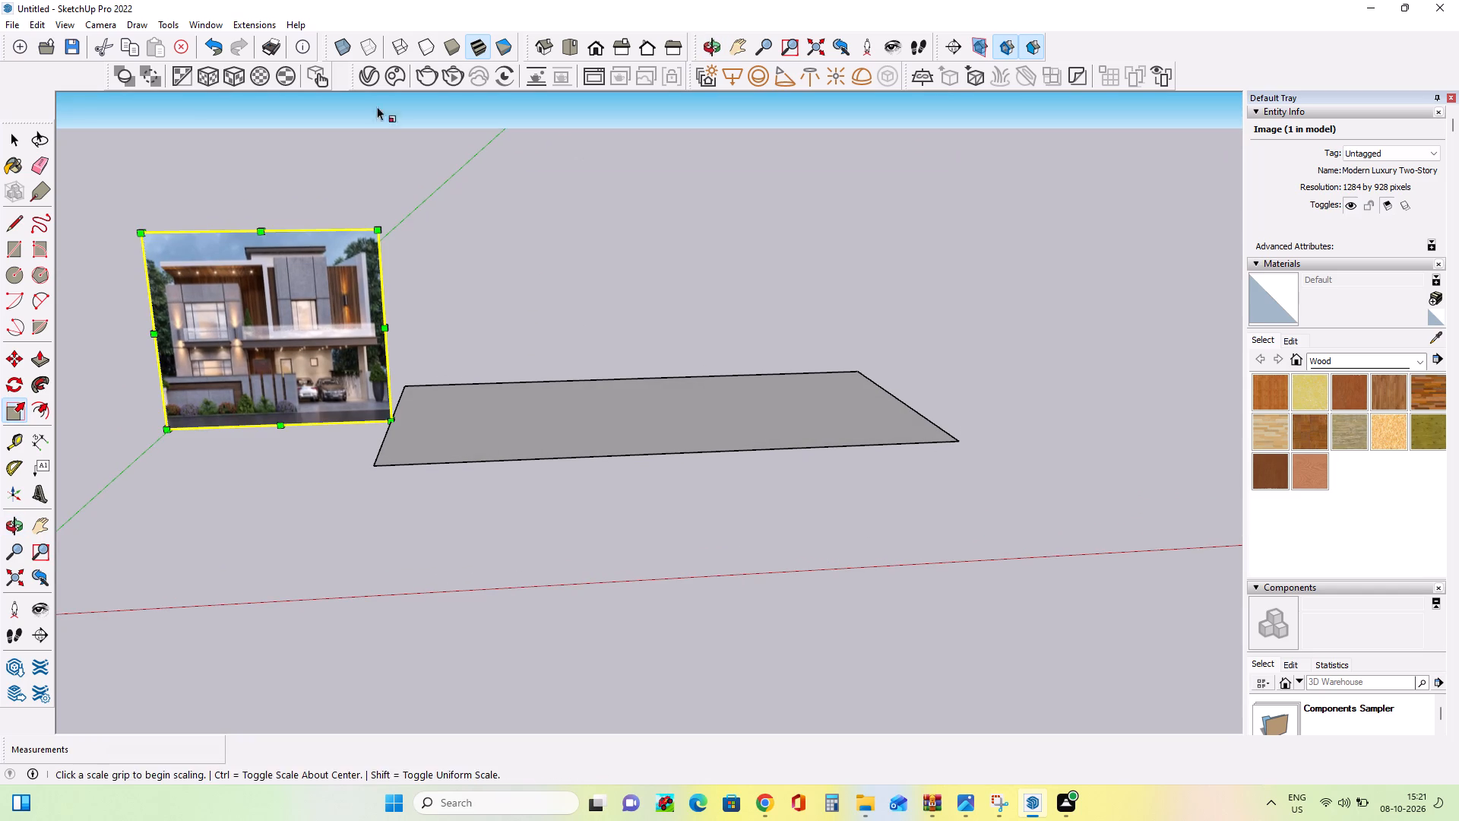
# Examine the enlarged elevation beside the ground rectangle, focusing on the front boundary wall, planting strip and car porch.
pyautogui.click(43, 527)
pyautogui.moveTo(865, 337); pyautogui.dragTo(744, 429)
pyautogui.moveTo(735, 457); pyautogui.dragTo(802, 409, button='middle')
pyautogui.moveTo(429, 496); pyautogui.dragTo(495, 485)
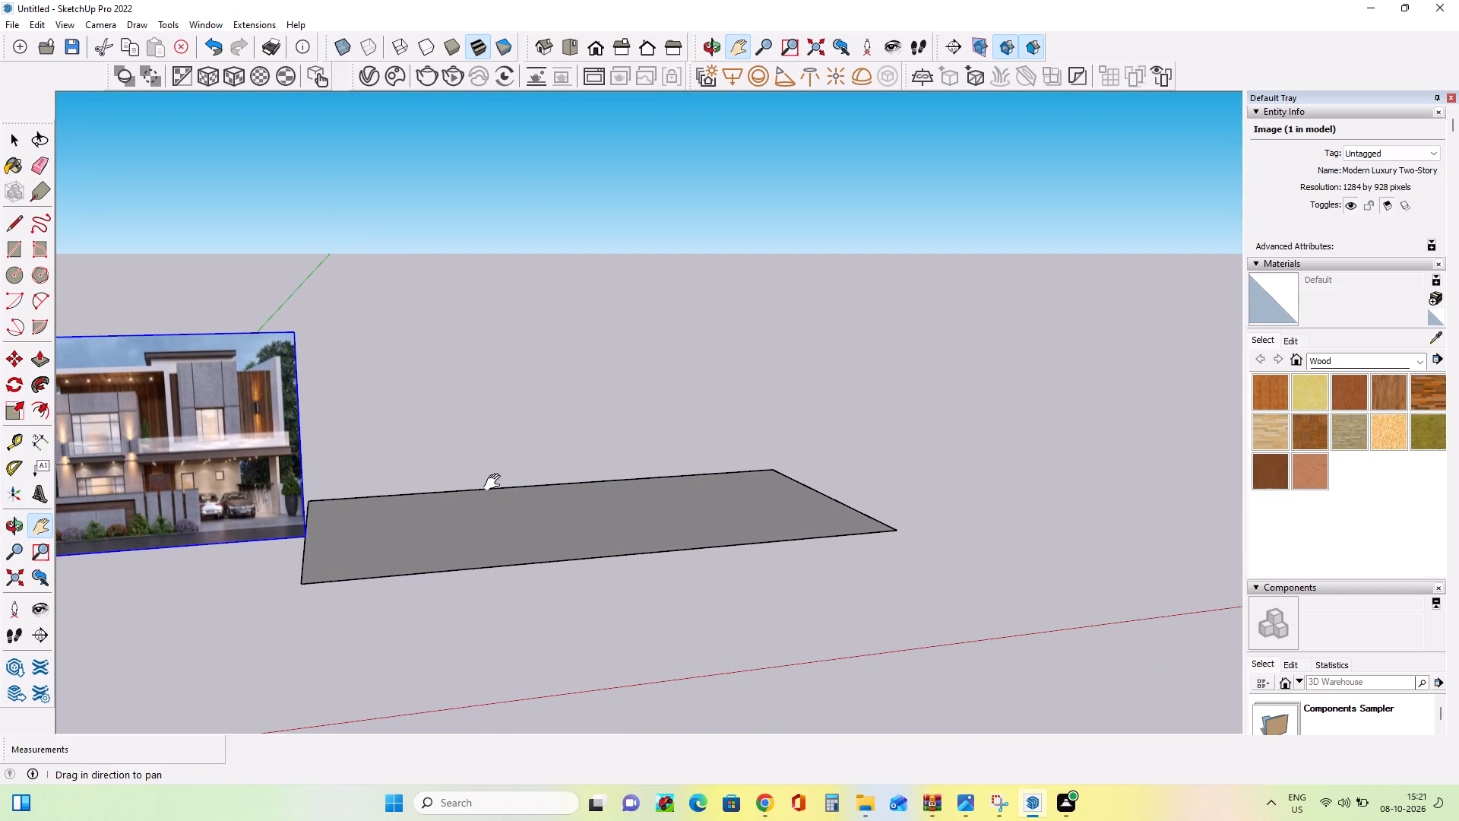
pyautogui.scroll(3, 213, 485)
pyautogui.scroll(-5, 362, 455)
pyautogui.scroll(4, 182, 487)
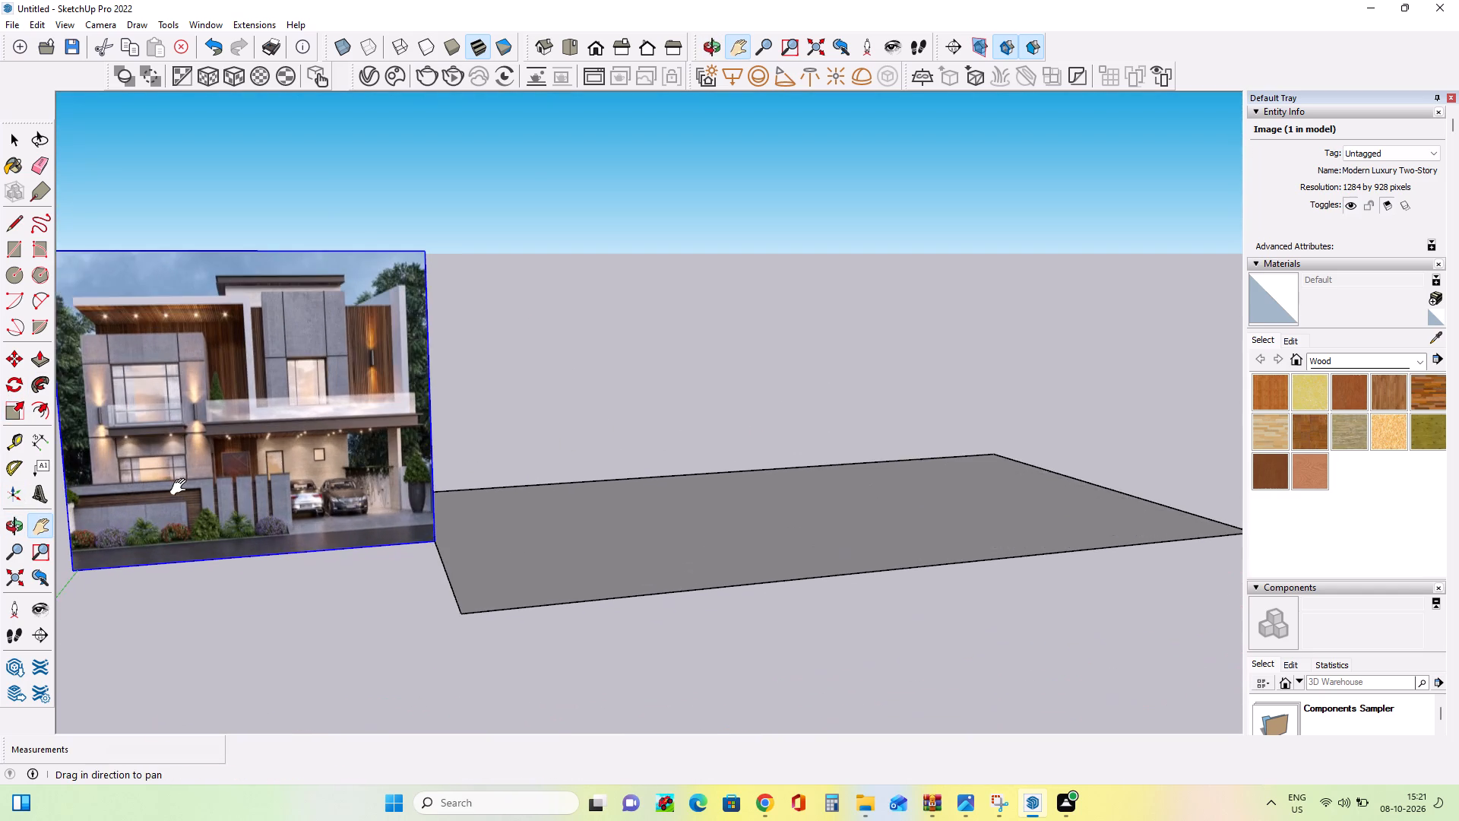
pyautogui.scroll(4, 182, 487)
pyautogui.scroll(-4, 182, 487)
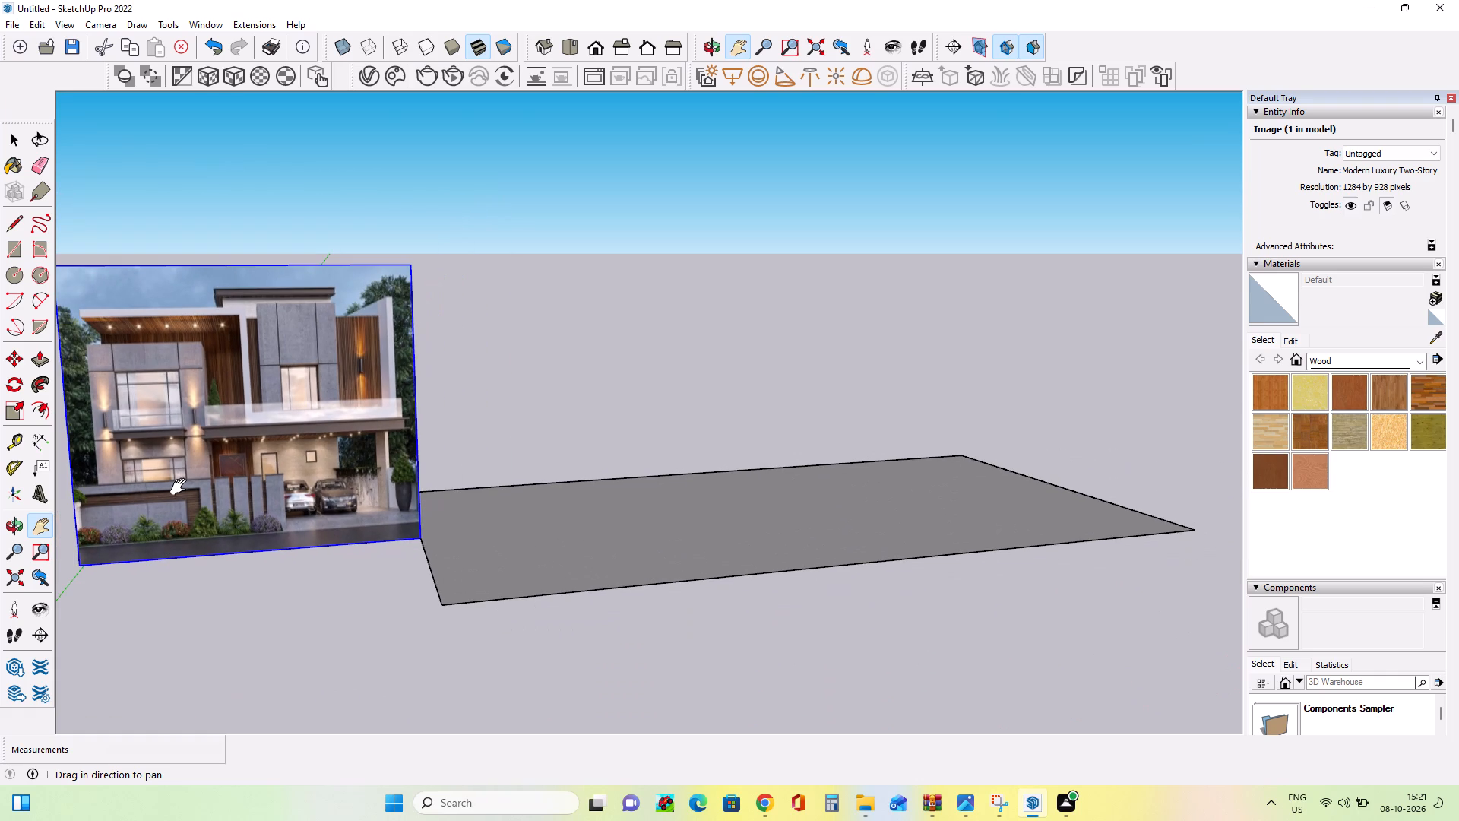
pyautogui.scroll(-3, 331, 515)
pyautogui.moveTo(333, 515); pyautogui.dragTo(333, 524, button='middle')
pyautogui.moveTo(463, 505); pyautogui.dragTo(454, 544, button='middle')
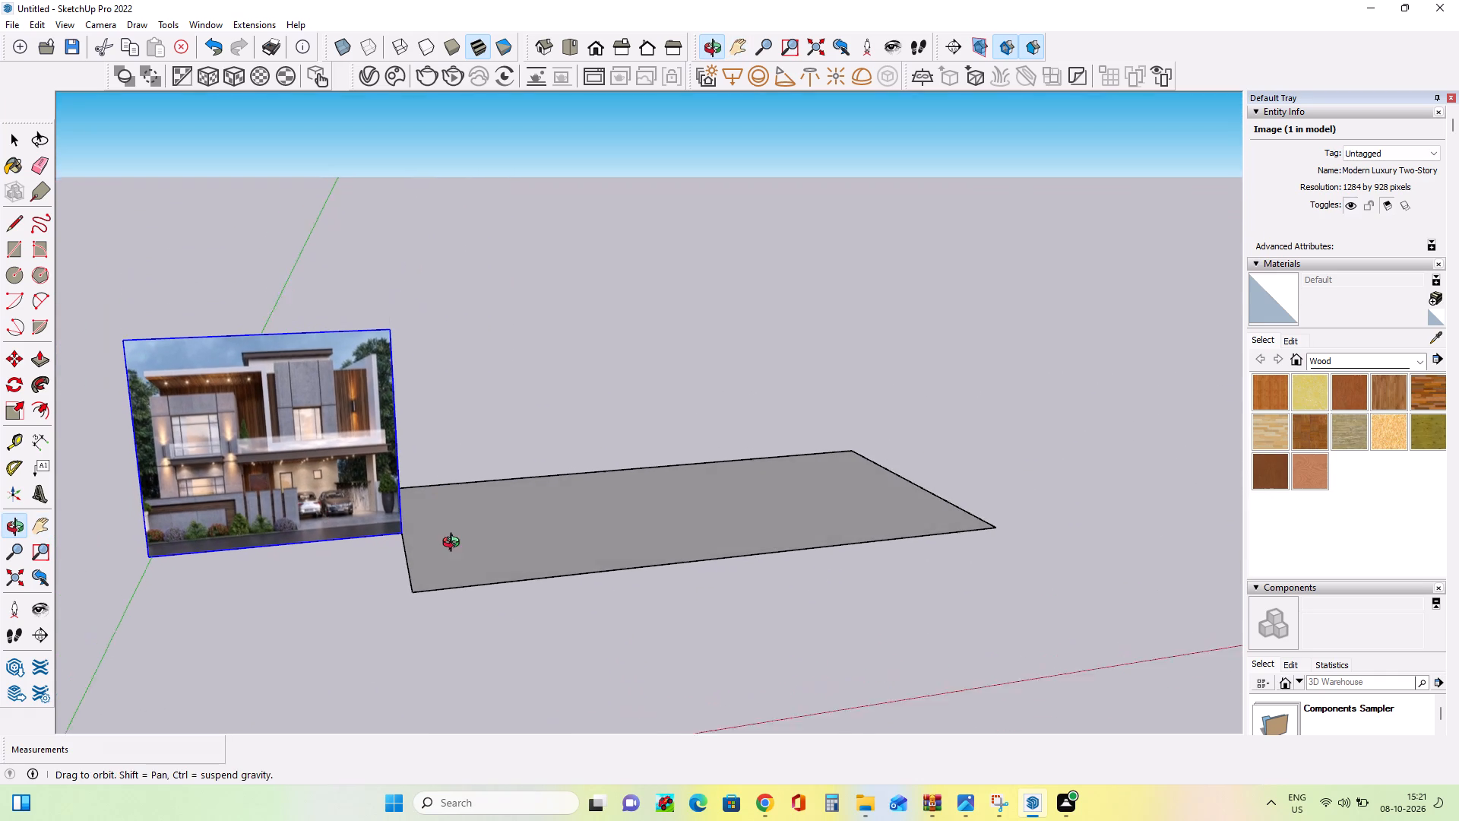
pyautogui.moveTo(454, 544); pyautogui.dragTo(452, 549, button='middle')
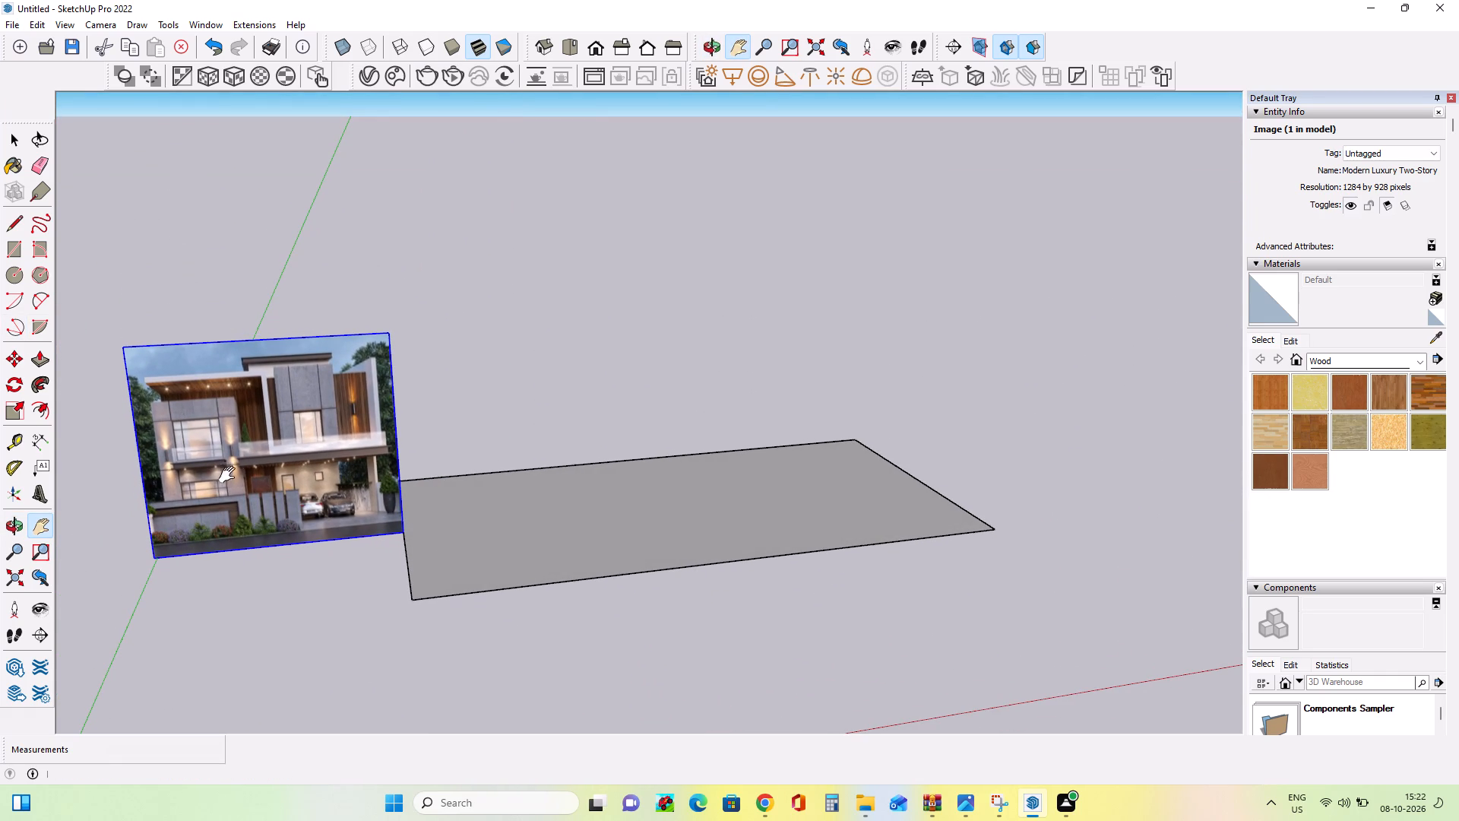
pyautogui.scroll(4, 240, 475)
pyautogui.scroll(-1, 242, 474)
pyautogui.scroll(2, 242, 474)
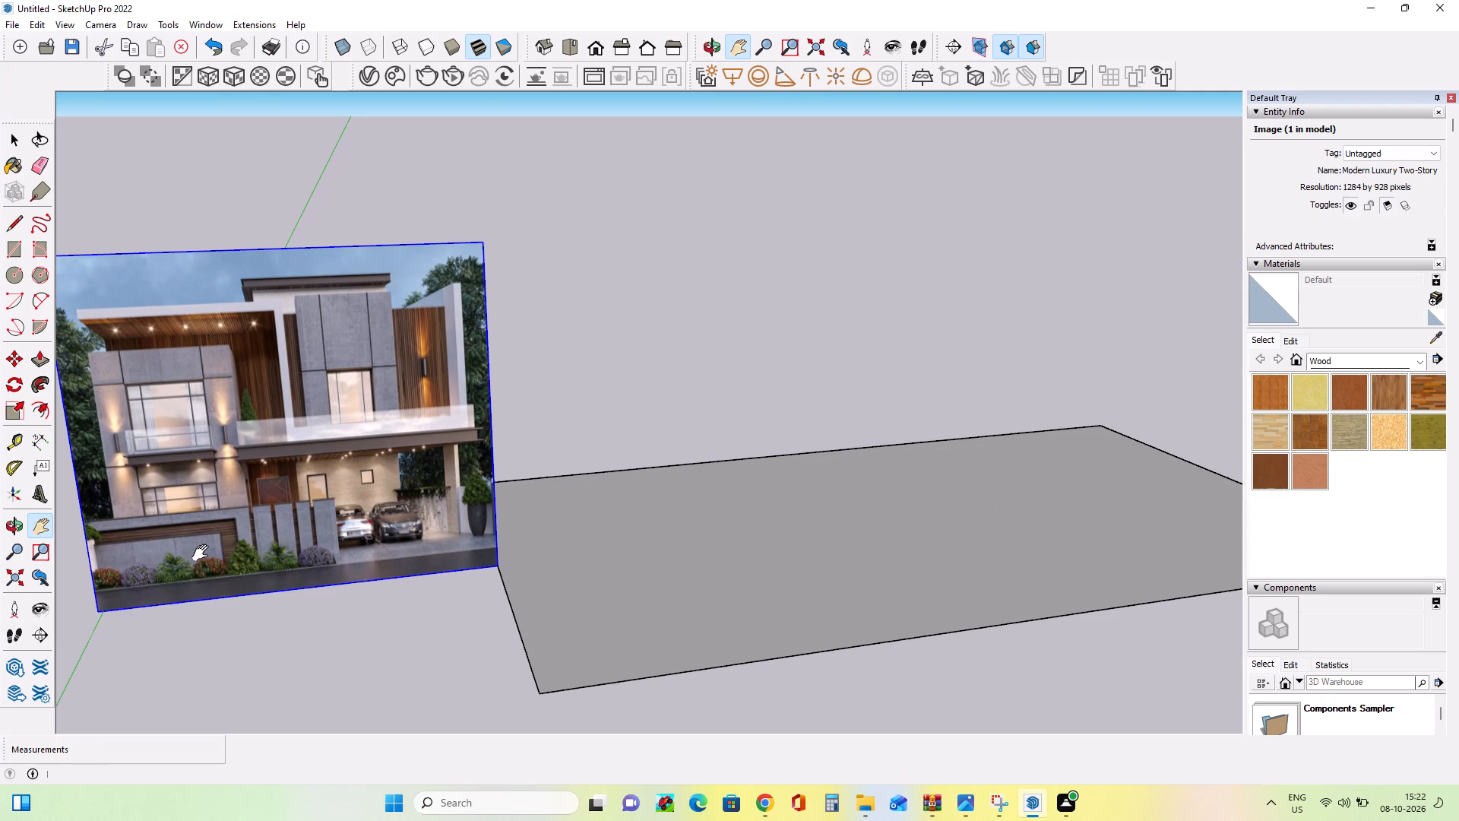
pyautogui.scroll(3, 250, 551)
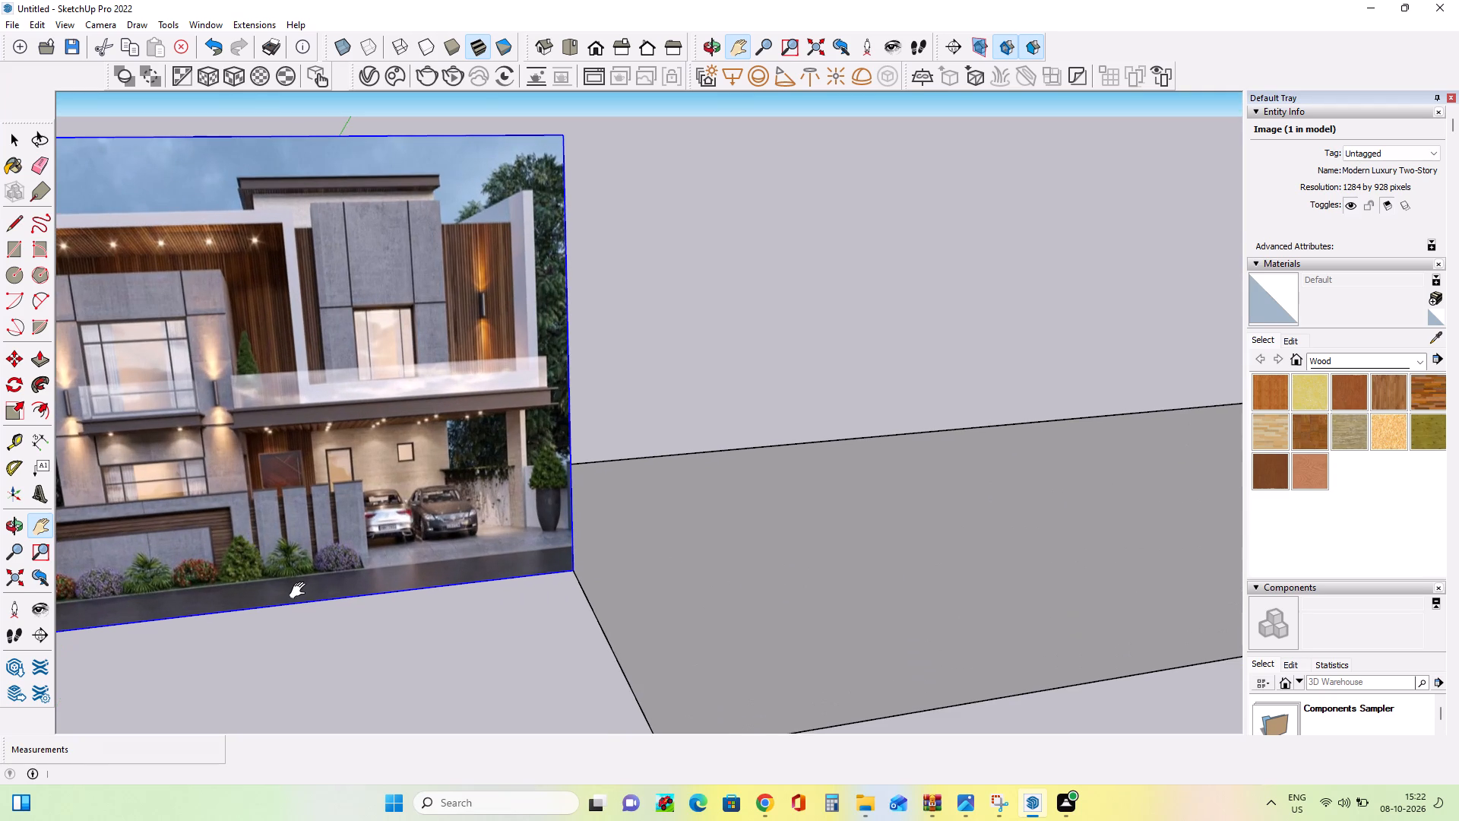
pyautogui.scroll(3, 304, 591)
pyautogui.scroll(-5, 304, 591)
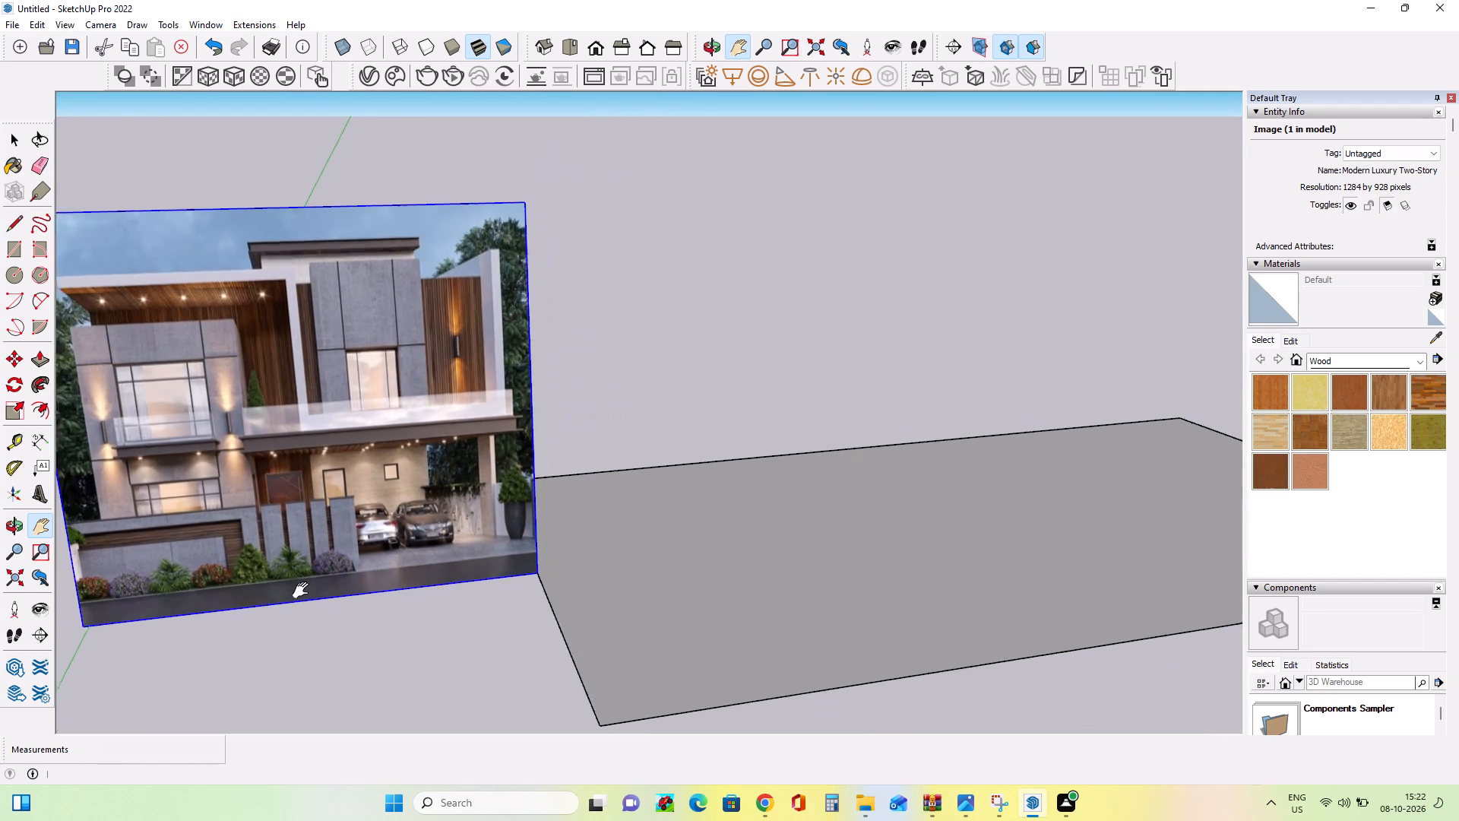
pyautogui.scroll(-2, 304, 591)
pyautogui.scroll(7, 203, 591)
pyautogui.scroll(-4, 203, 591)
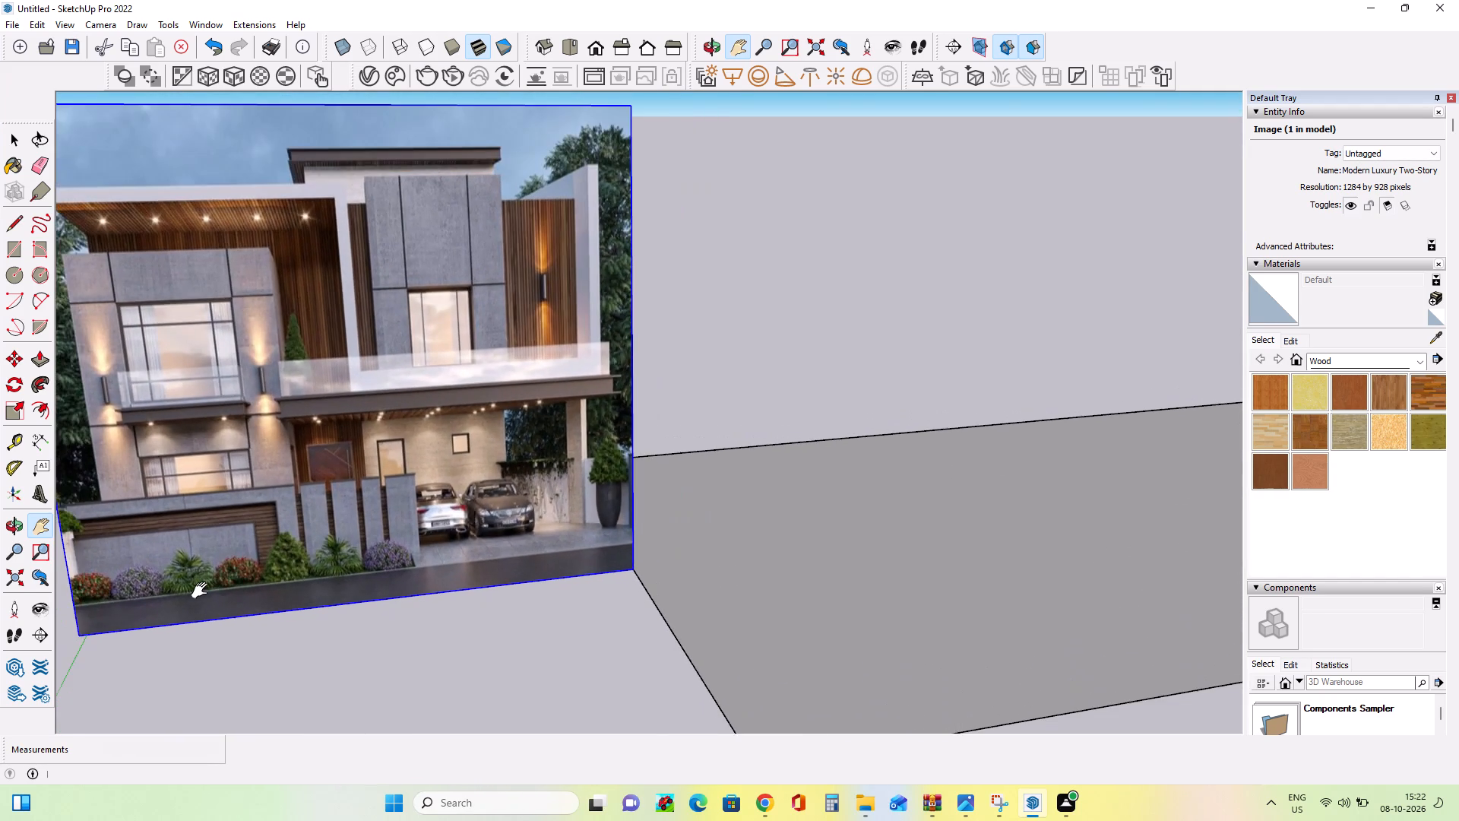
pyautogui.scroll(-4, 203, 591)
pyautogui.scroll(13, 106, 593)
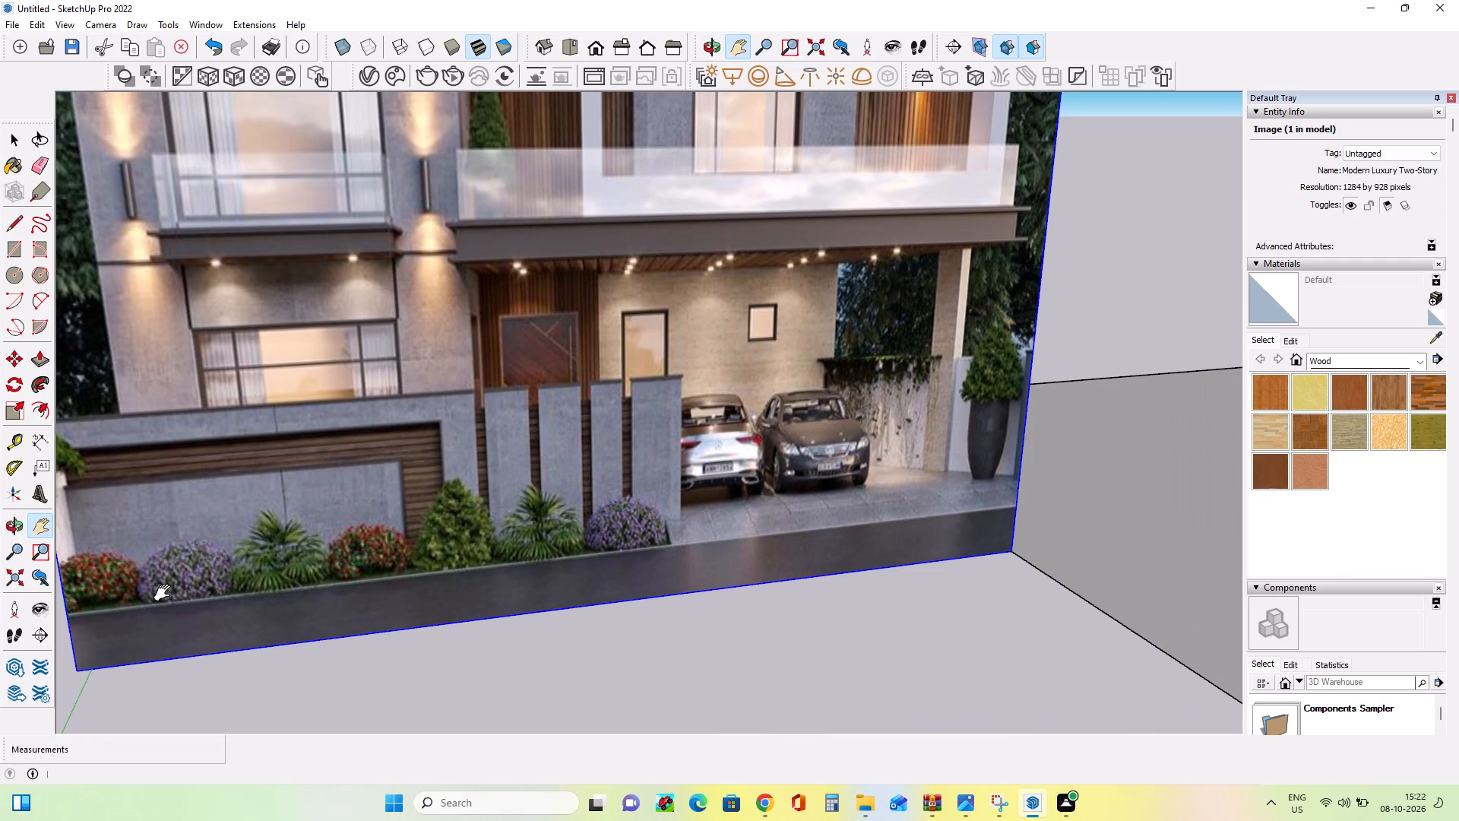
pyautogui.scroll(-14, 166, 593)
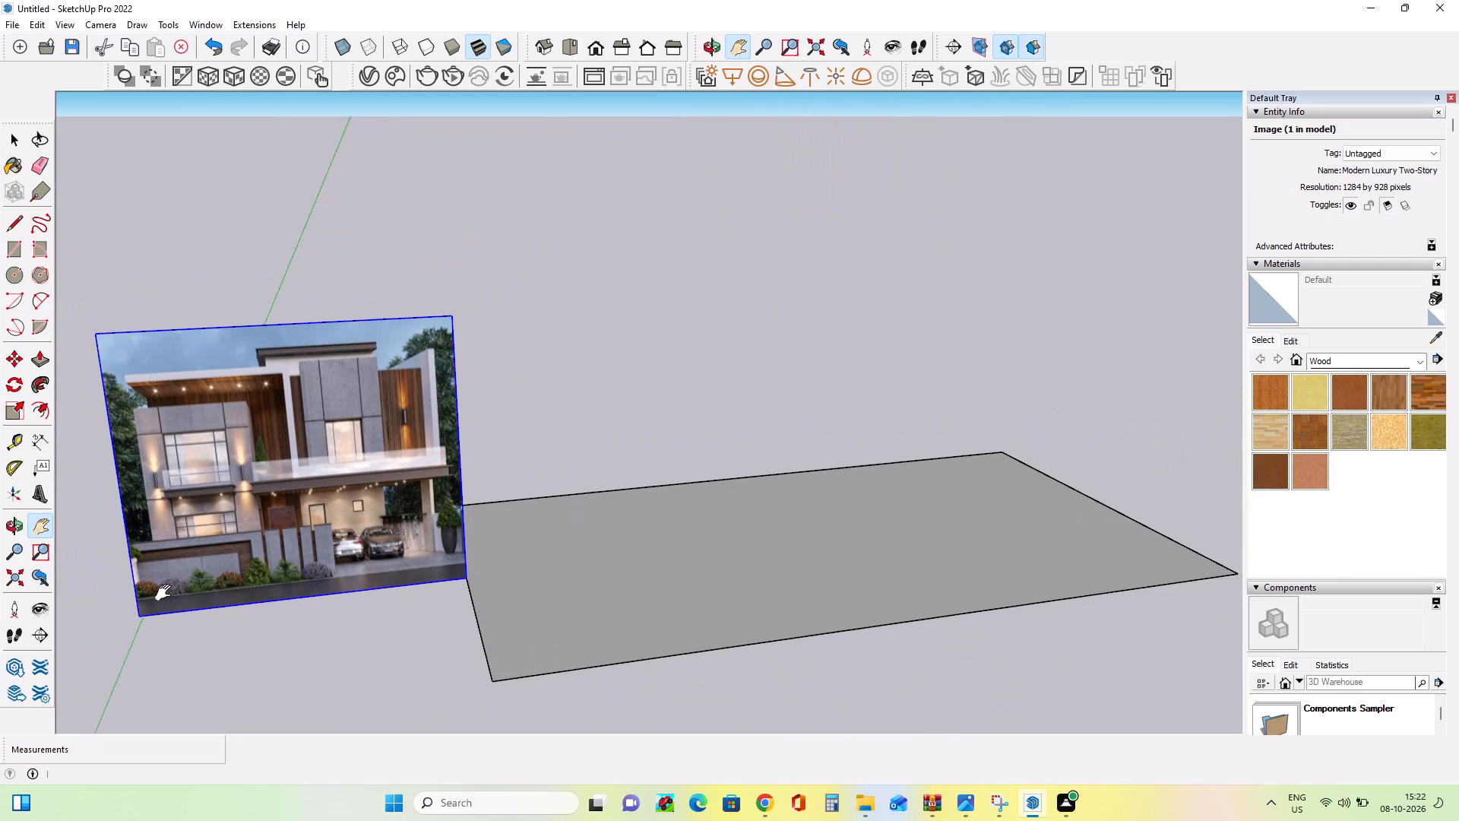
# Draw a narrow rectangular strip about 3' 3" by 116' across the ground rectangle's full length, set back from its front edge.
pyautogui.moveTo(847, 624); pyautogui.dragTo(772, 642, button='middle')
pyautogui.scroll(-4, 774, 639)
pyautogui.scroll(2, 913, 636)
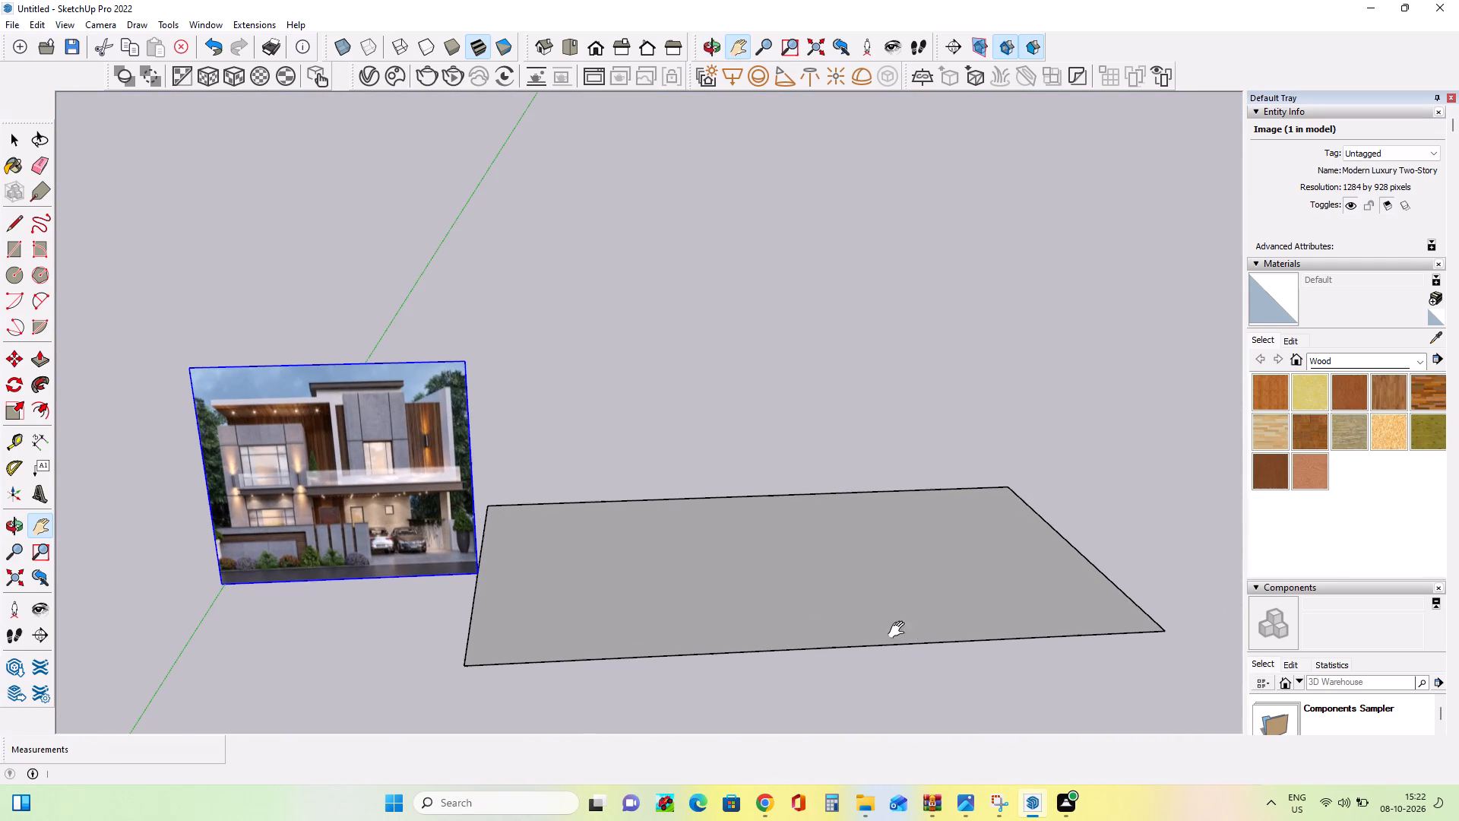
pyautogui.click(37, 529)
pyautogui.moveTo(430, 485); pyautogui.dragTo(369, 406)
pyautogui.moveTo(580, 496); pyautogui.dragTo(587, 512, button='middle')
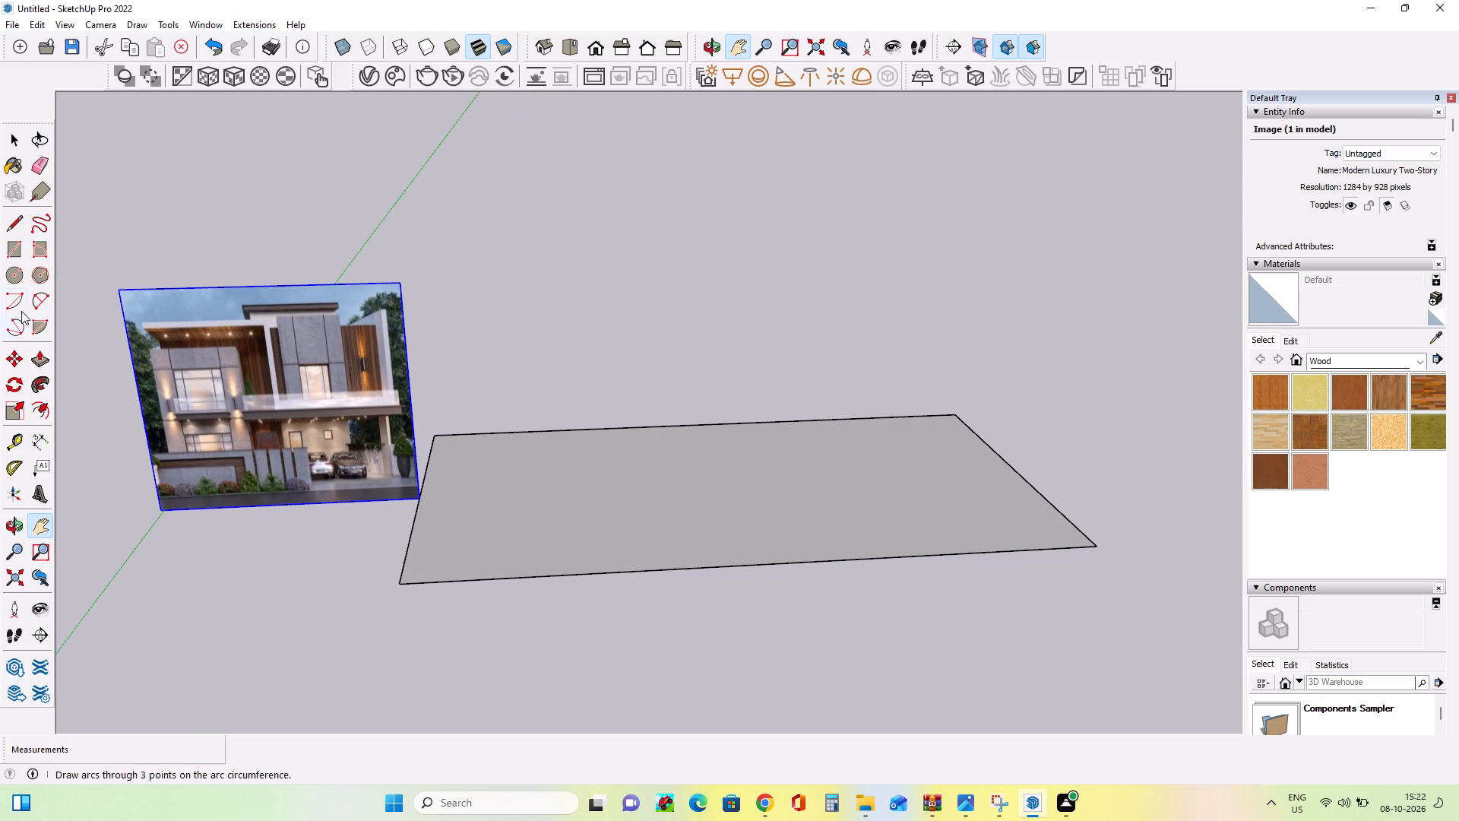
pyautogui.click(15, 252)
pyautogui.moveTo(730, 485); pyautogui.dragTo(736, 542, button='middle')
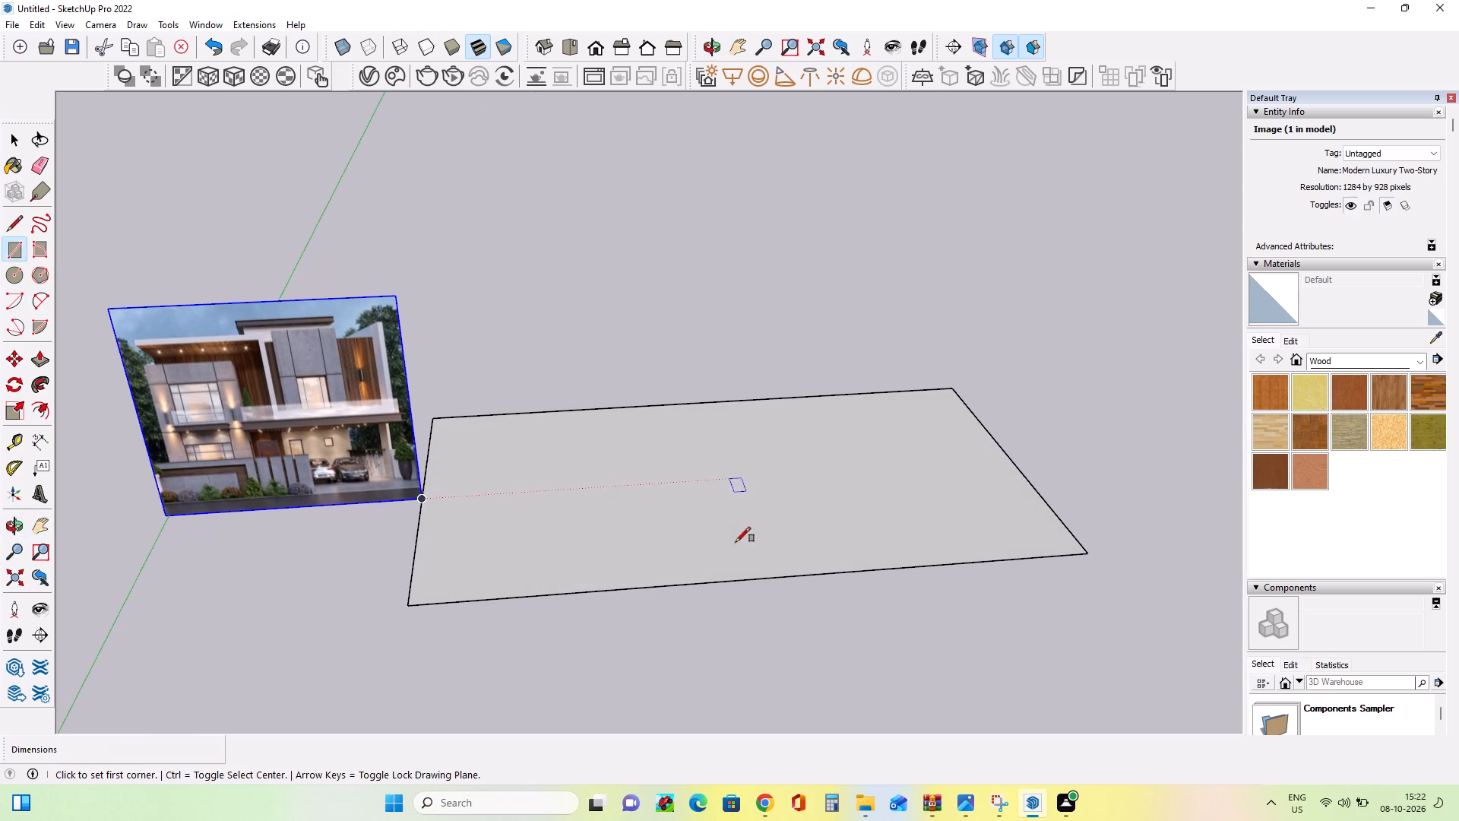
pyautogui.click(412, 556)
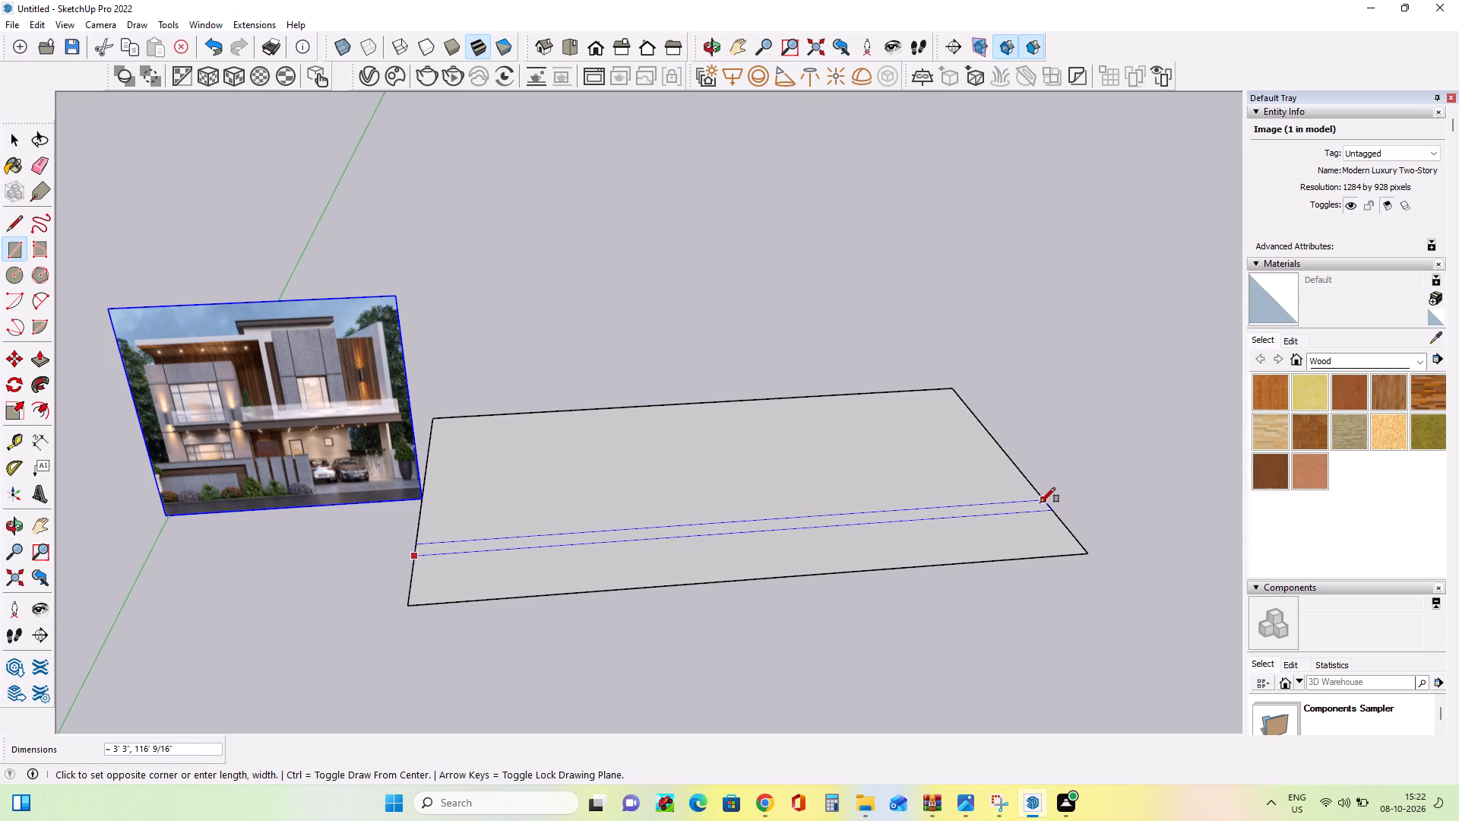
pyautogui.click(1040, 502)
# Draw a short line across the narrow strip, a little past its midpoint from the image side, splitting it in two.
pyautogui.moveTo(741, 515); pyautogui.dragTo(773, 523, button='middle')
pyautogui.scroll(3, 717, 538)
pyautogui.scroll(-3, 878, 512)
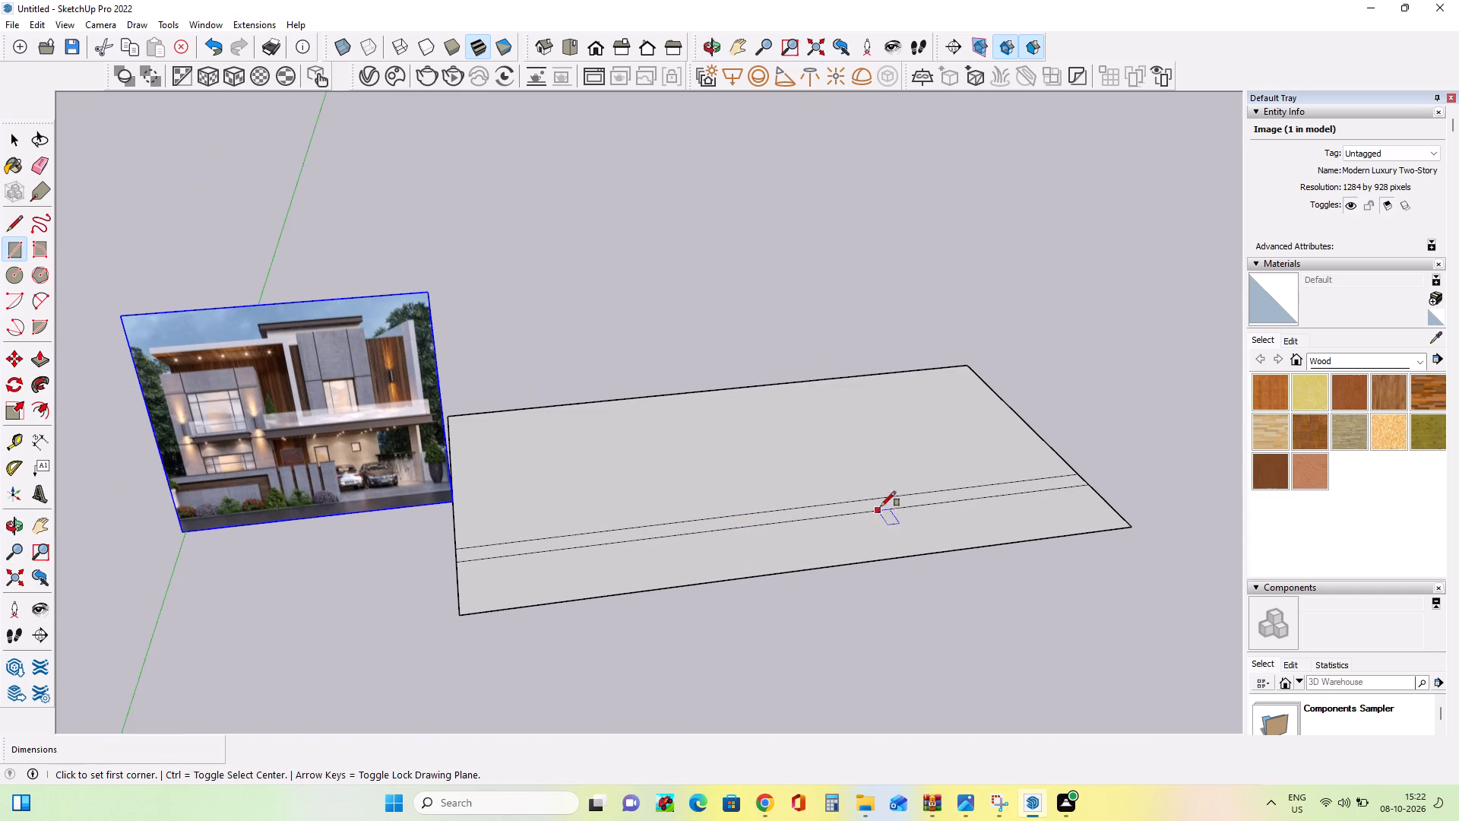
pyautogui.click(16, 223)
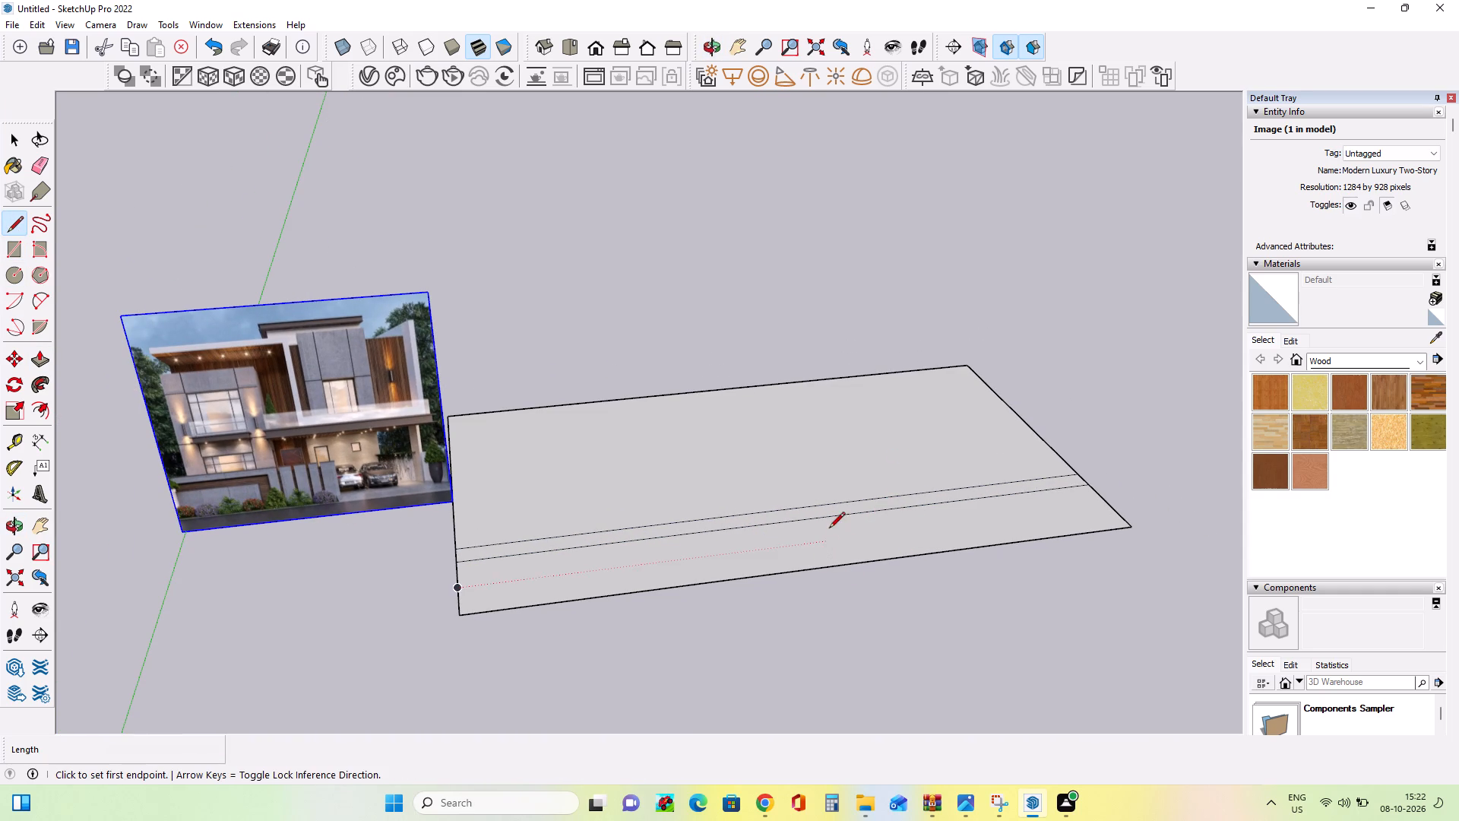
pyautogui.click(843, 516)
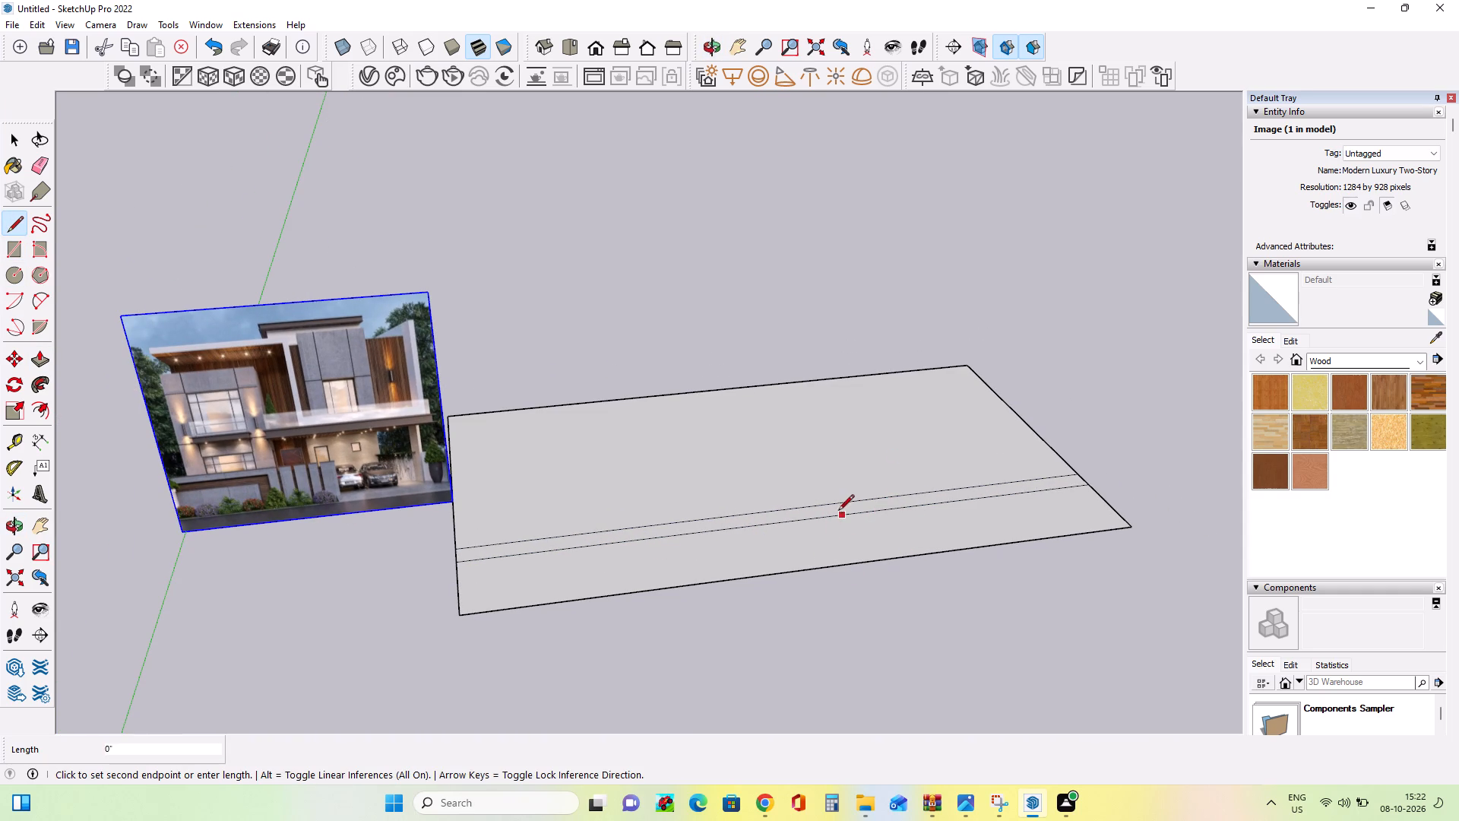
pyautogui.click(835, 506)
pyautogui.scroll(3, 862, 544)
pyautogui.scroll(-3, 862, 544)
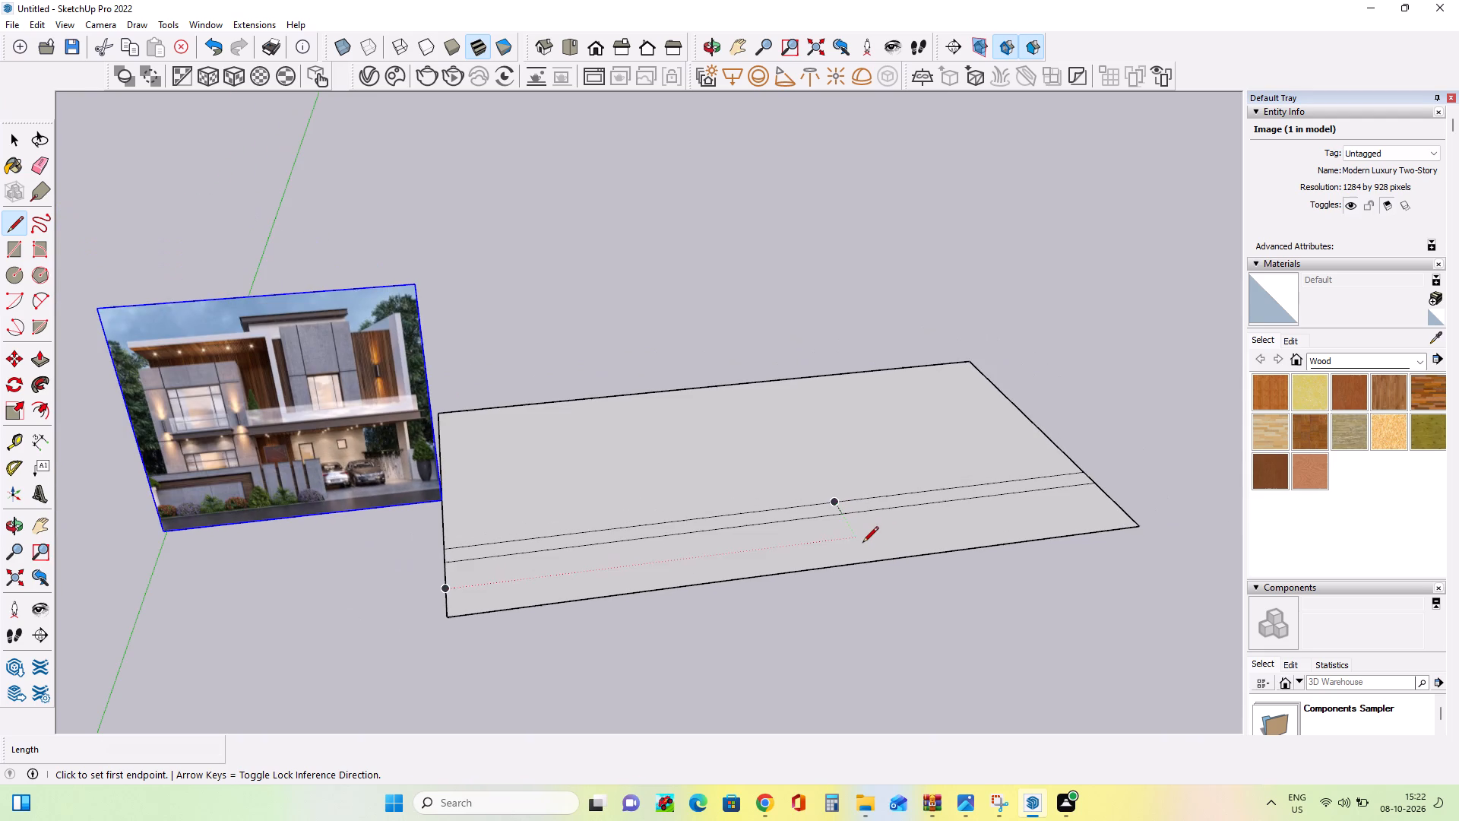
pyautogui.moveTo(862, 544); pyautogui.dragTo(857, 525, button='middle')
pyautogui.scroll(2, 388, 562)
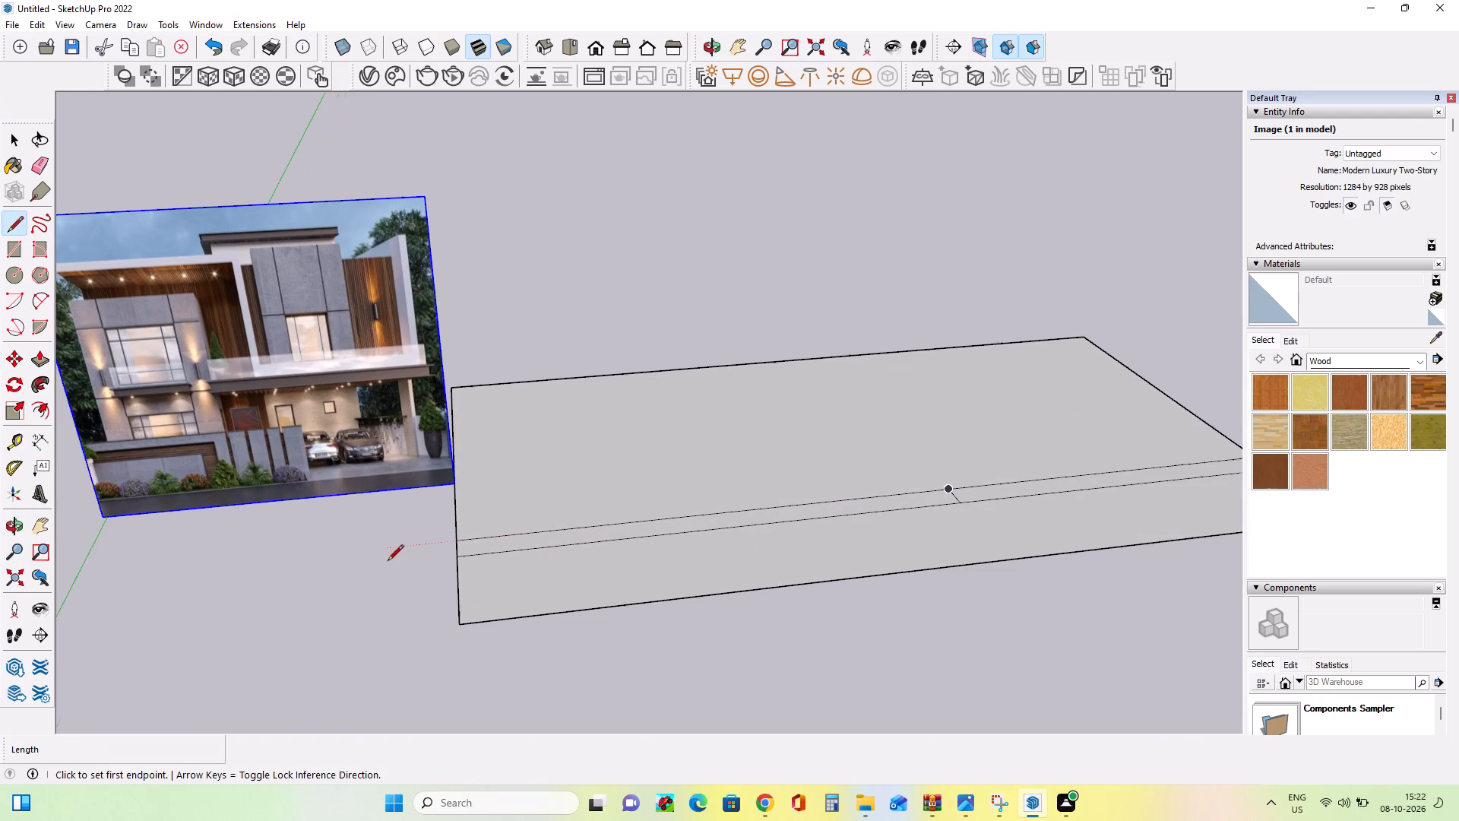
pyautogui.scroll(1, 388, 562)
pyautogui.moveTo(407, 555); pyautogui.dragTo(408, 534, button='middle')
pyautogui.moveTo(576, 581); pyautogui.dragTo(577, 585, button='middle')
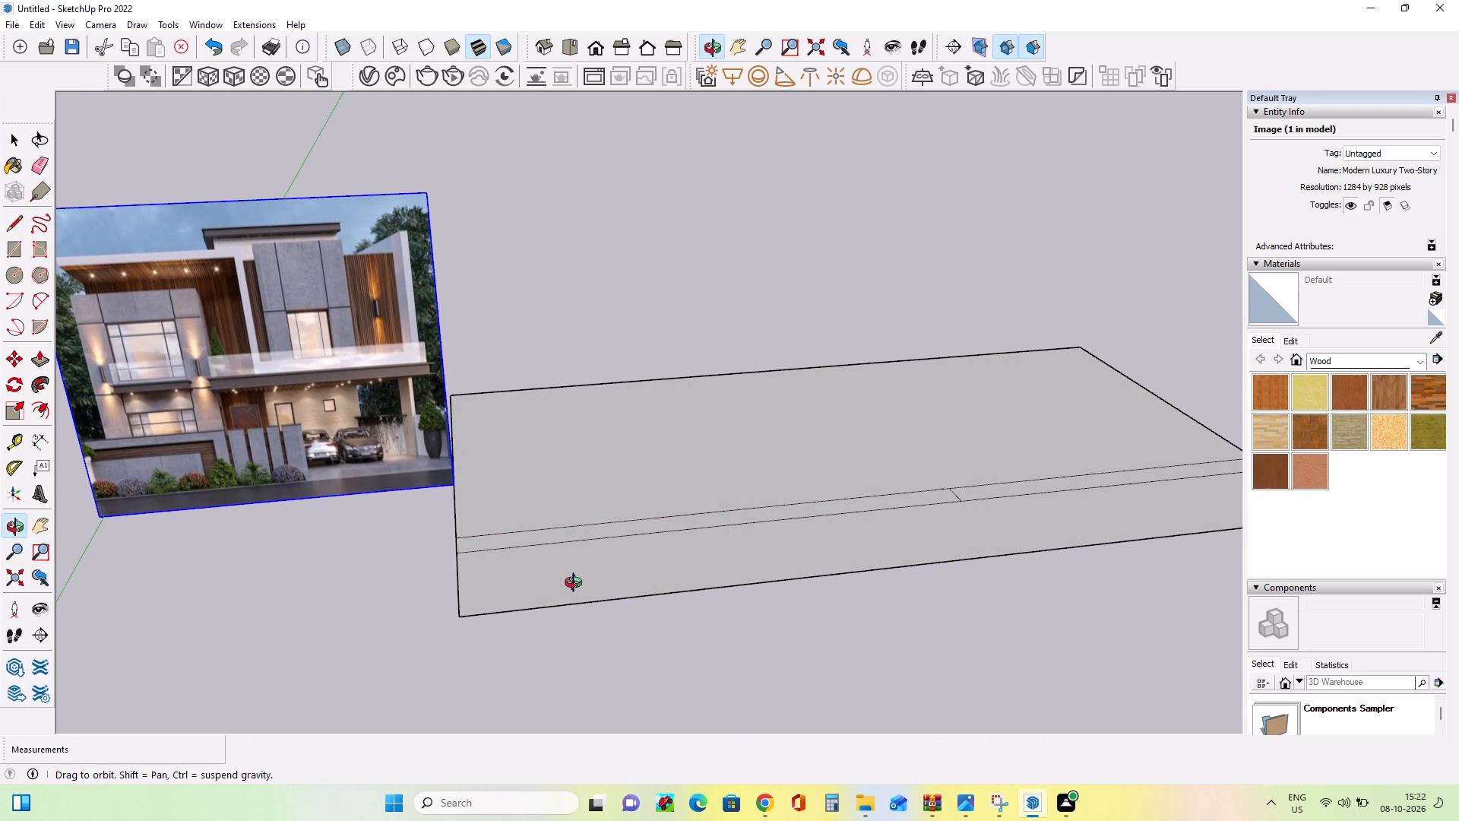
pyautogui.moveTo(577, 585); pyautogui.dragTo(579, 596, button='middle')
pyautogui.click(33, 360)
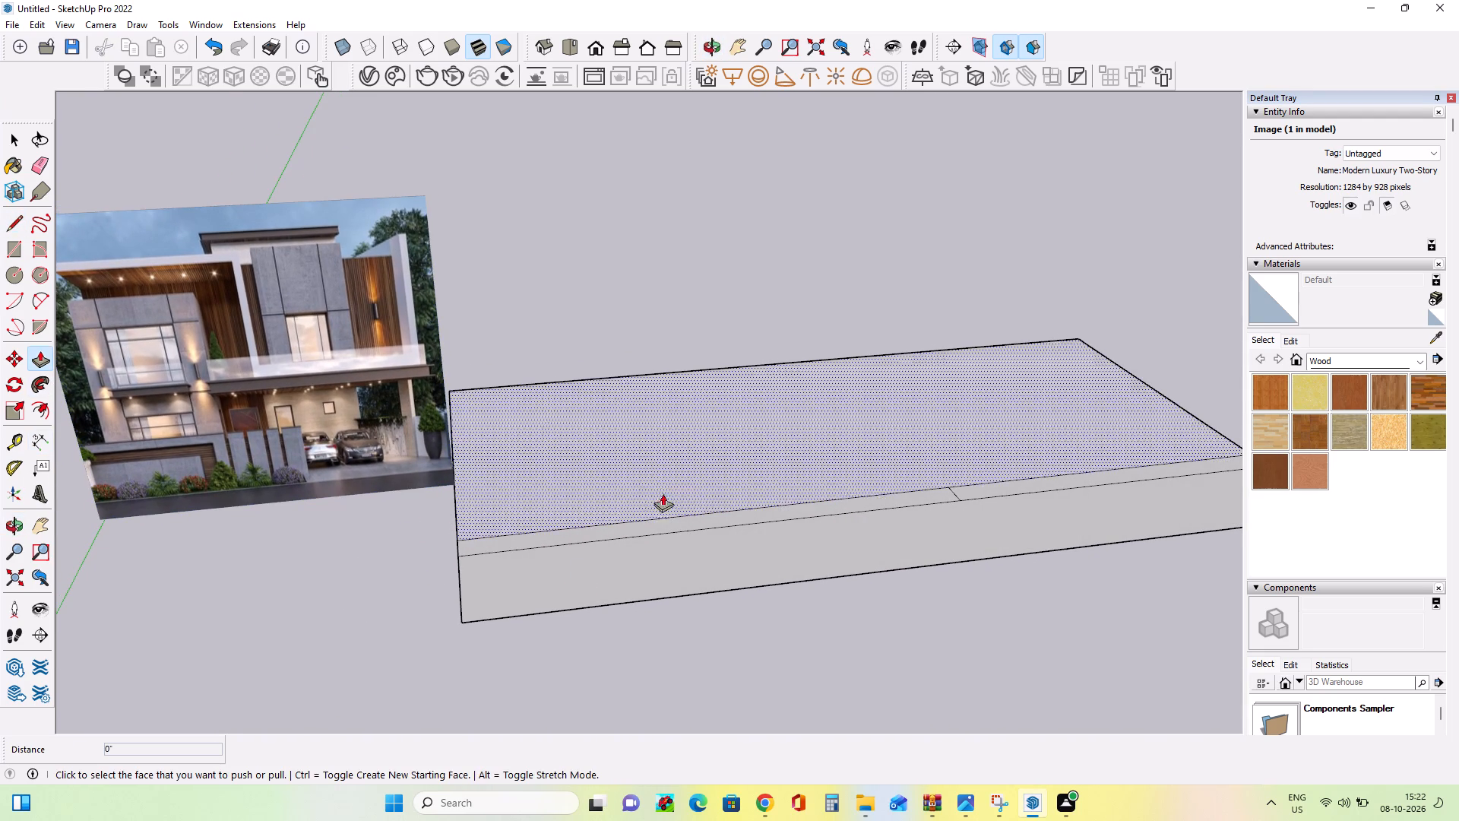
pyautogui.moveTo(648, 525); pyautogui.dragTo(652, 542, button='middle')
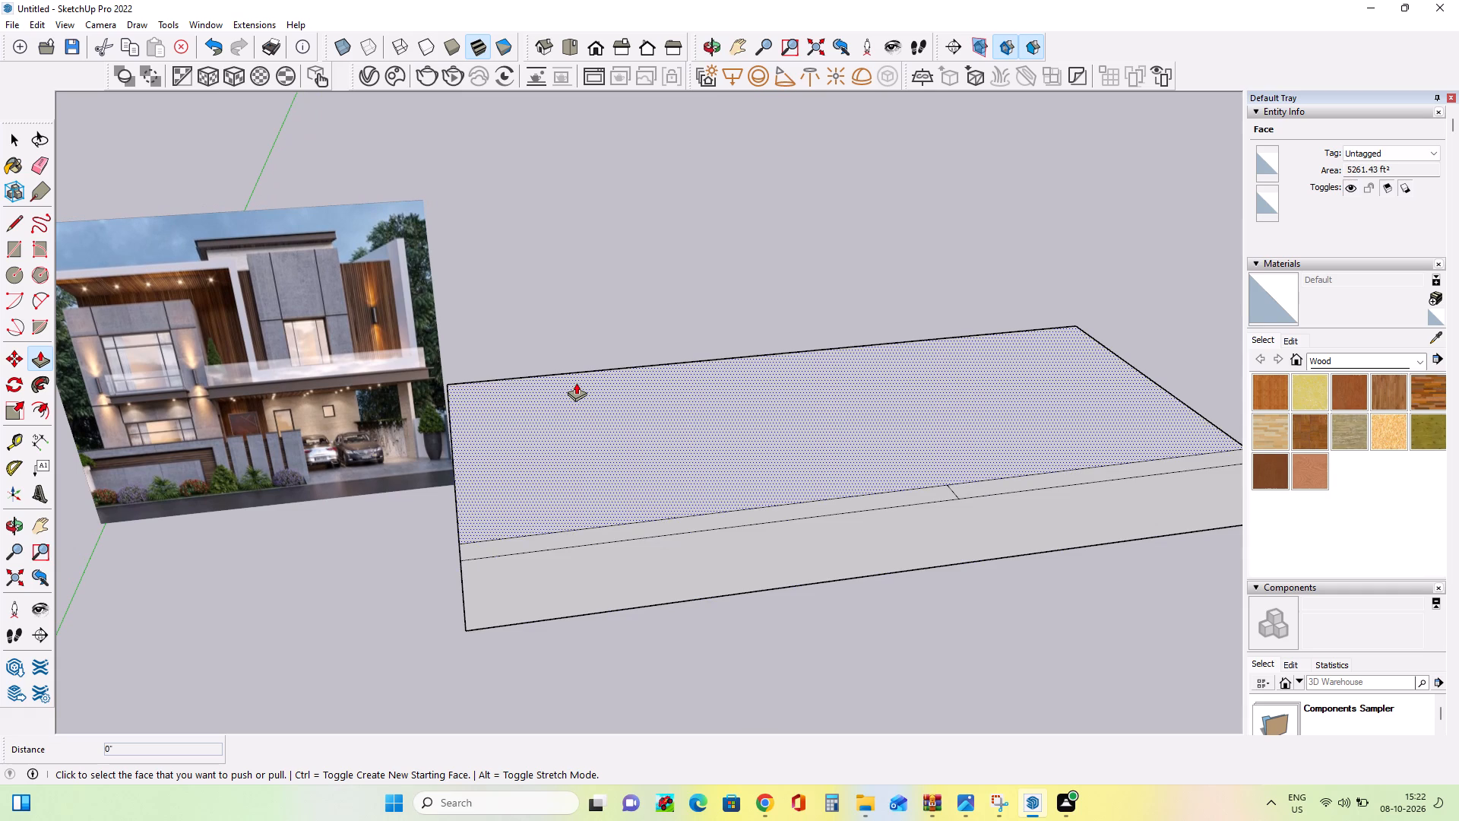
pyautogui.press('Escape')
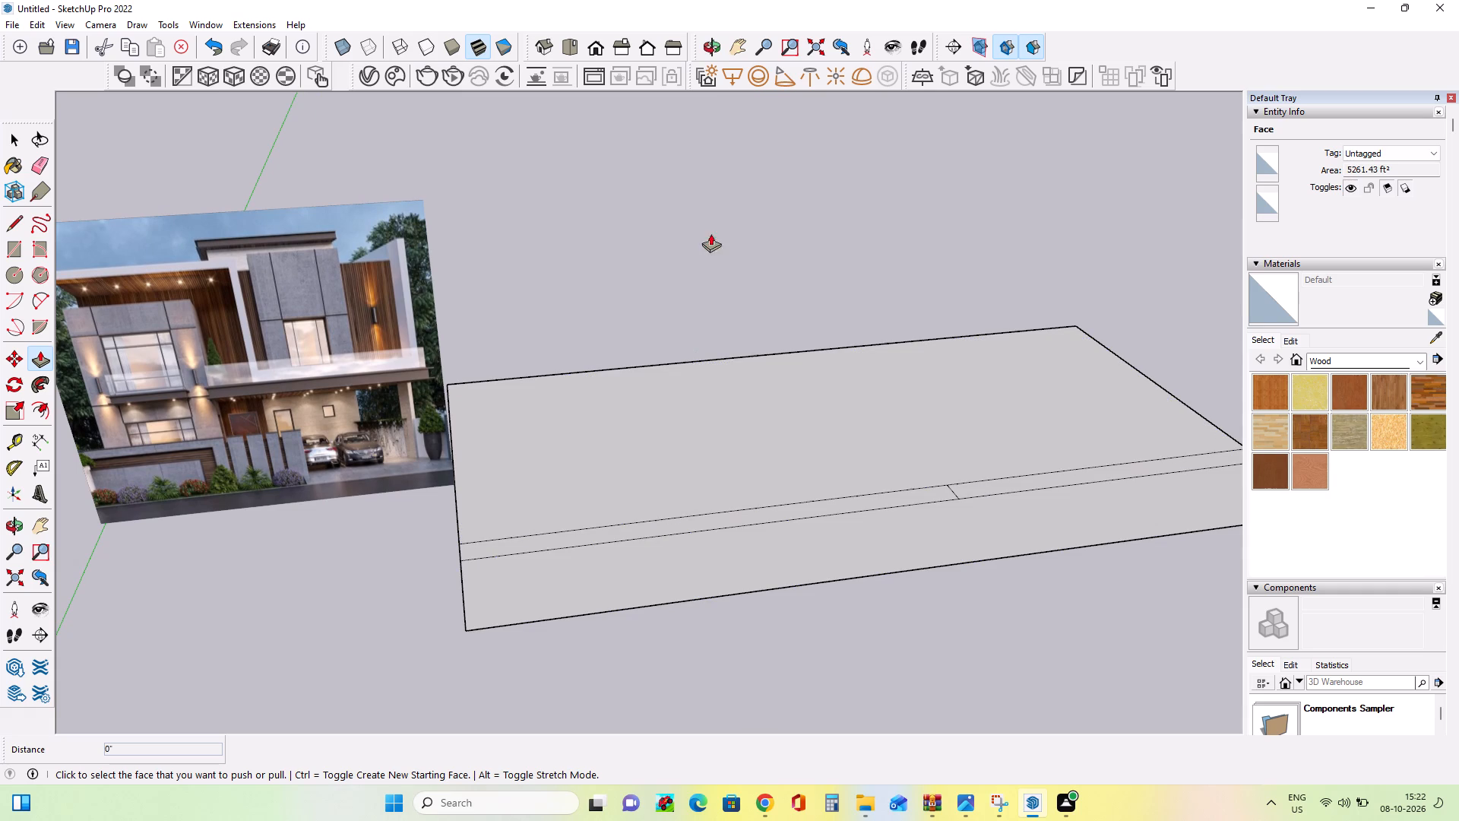
# Draw a rectangle about 62' 5" by 45' 4" behind the strip, from the end far from the image to the ground's back edge.
pyautogui.click(11, 253)
pyautogui.moveTo(563, 601); pyautogui.dragTo(568, 618, button='middle')
pyautogui.scroll(-1, 585, 600)
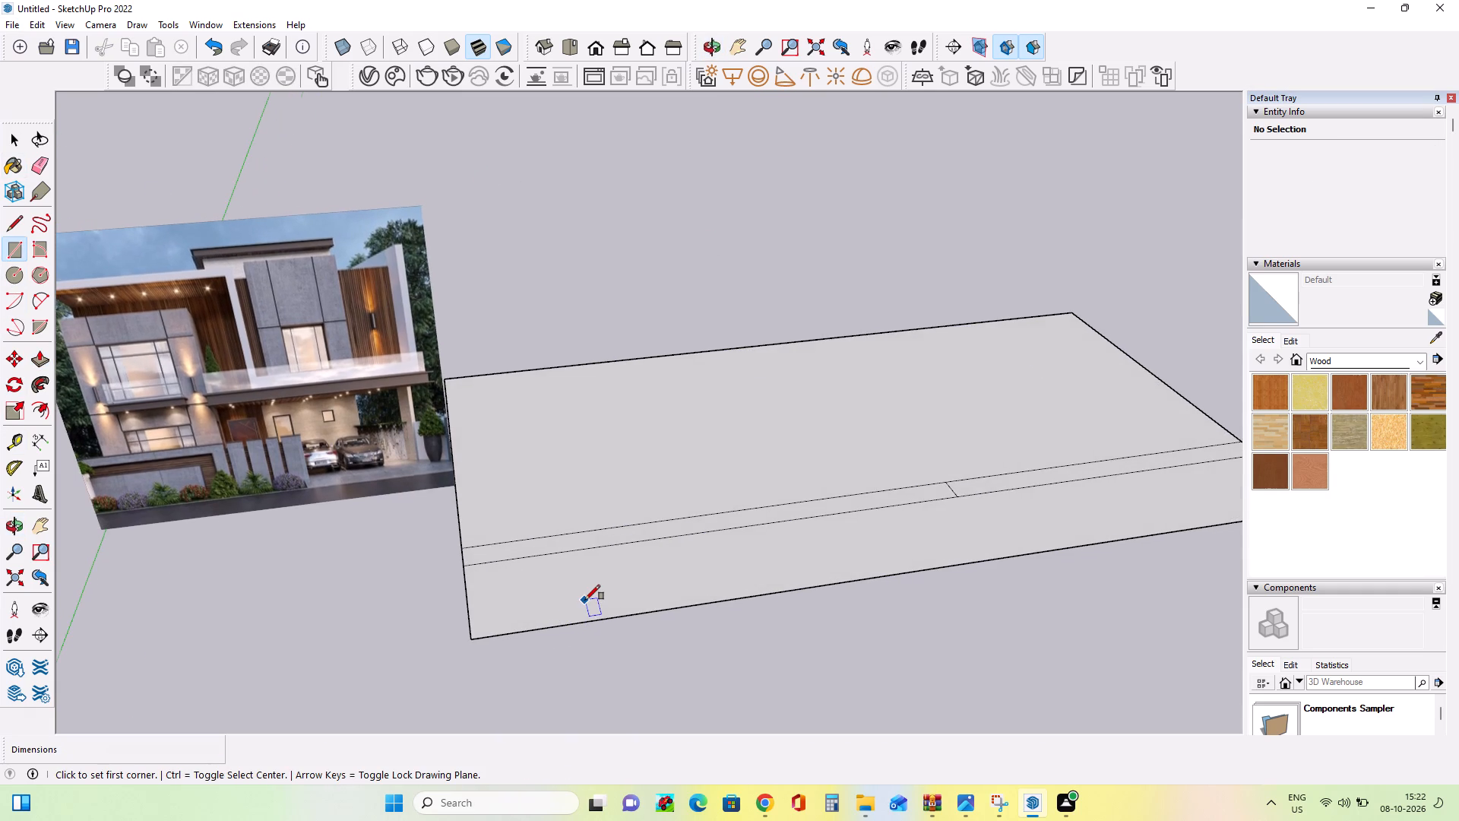
pyautogui.scroll(-1, 585, 600)
pyautogui.moveTo(174, 597); pyautogui.dragTo(221, 540, button='middle')
pyautogui.scroll(3, 221, 533)
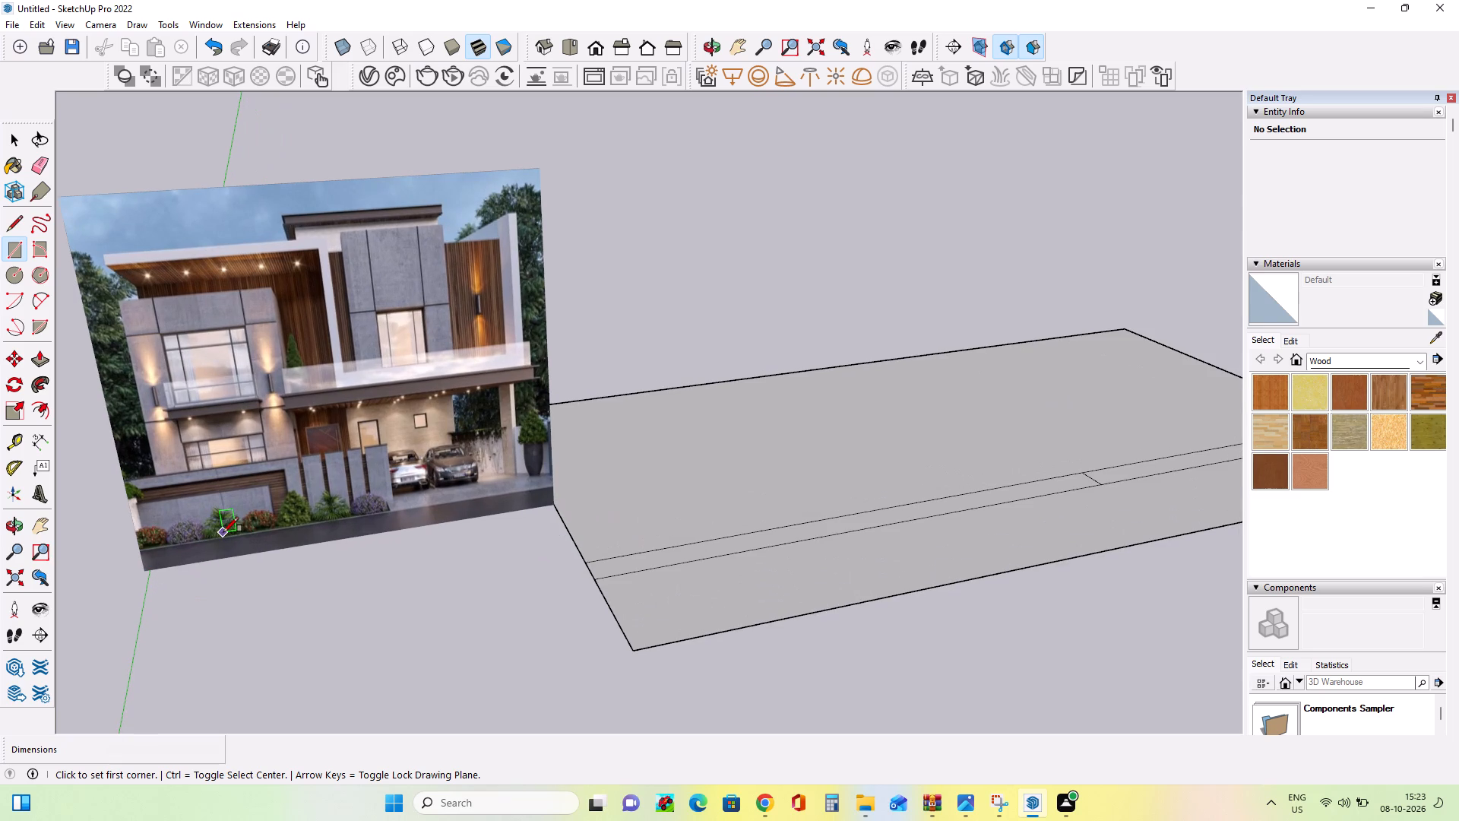
pyautogui.moveTo(223, 532); pyautogui.dragTo(223, 545, button='middle')
pyautogui.scroll(-2, 302, 548)
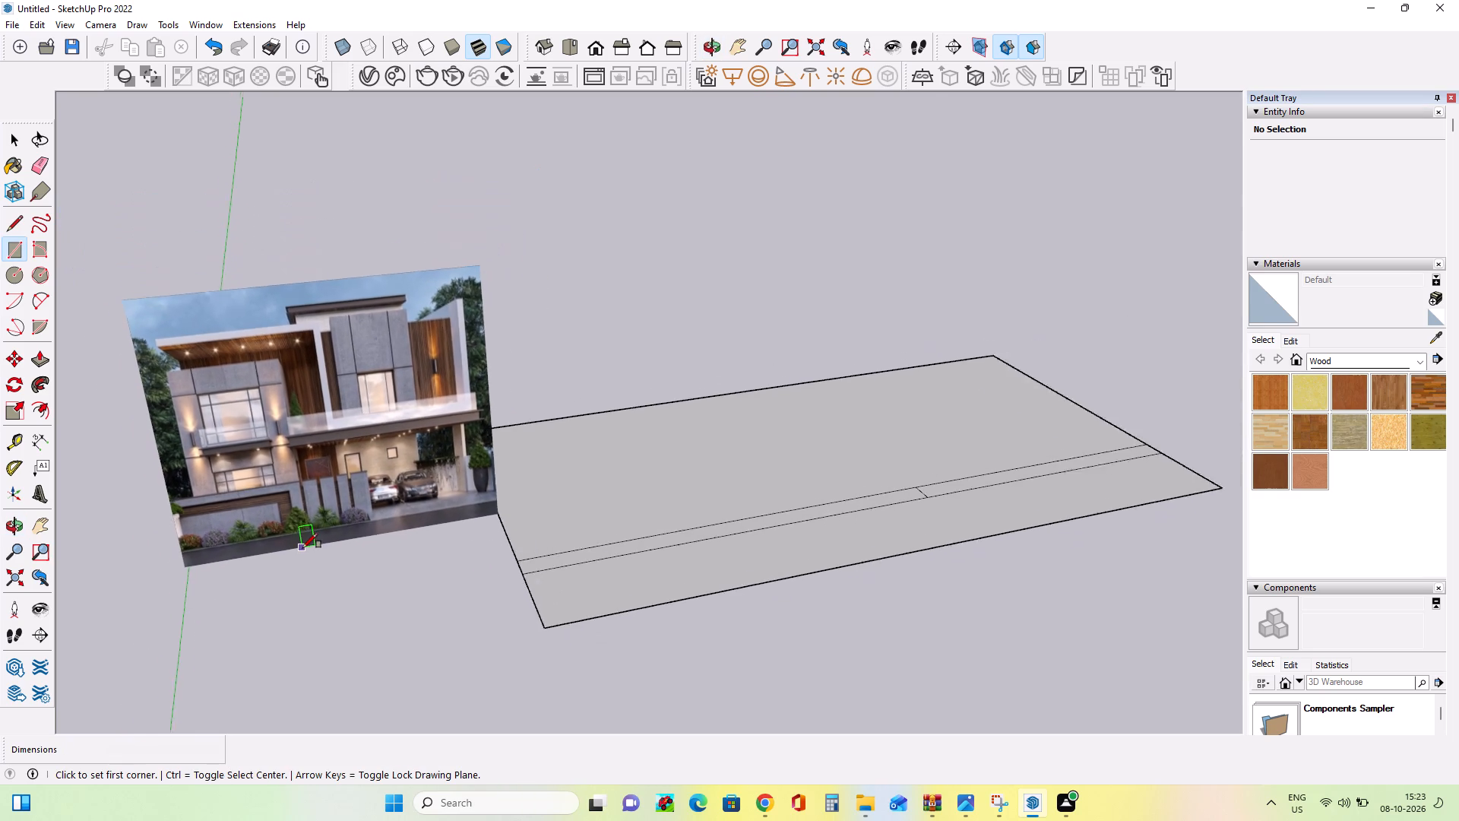
pyautogui.scroll(-2, 302, 548)
pyautogui.moveTo(455, 544); pyautogui.dragTo(377, 551, button='middle')
pyautogui.middleClick(377, 551)
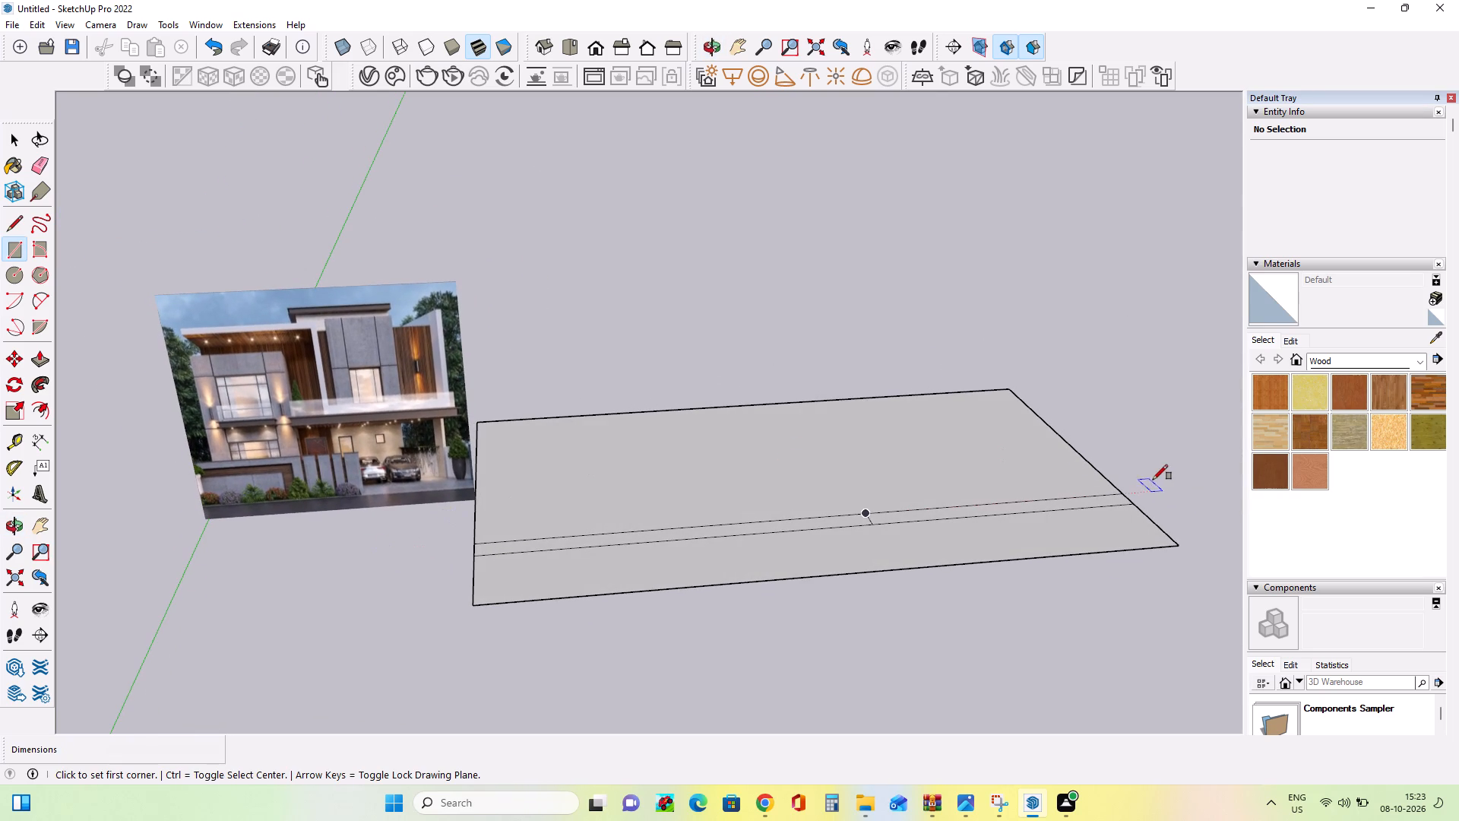
pyautogui.click(1116, 491)
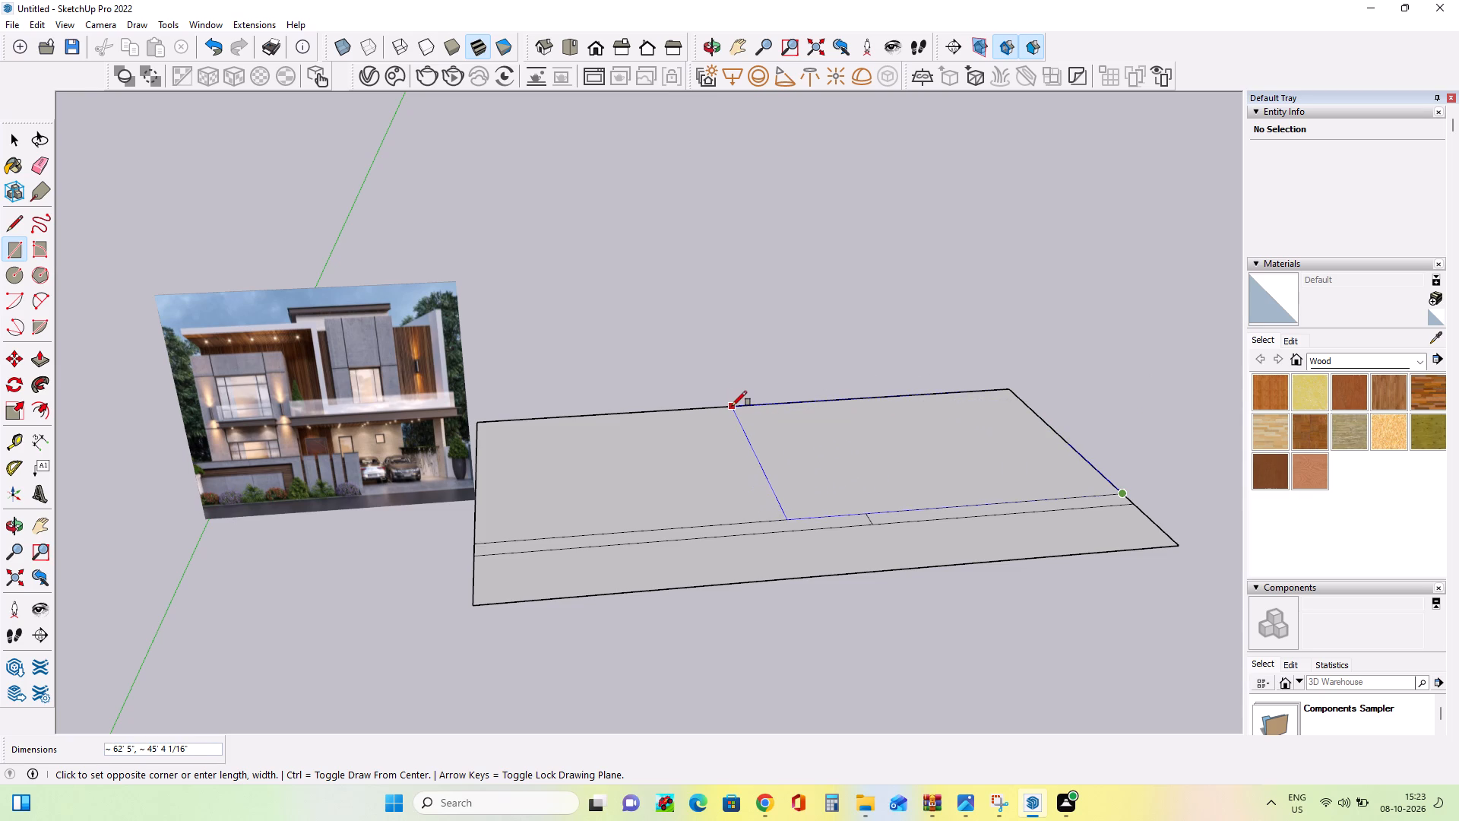
pyautogui.click(732, 406)
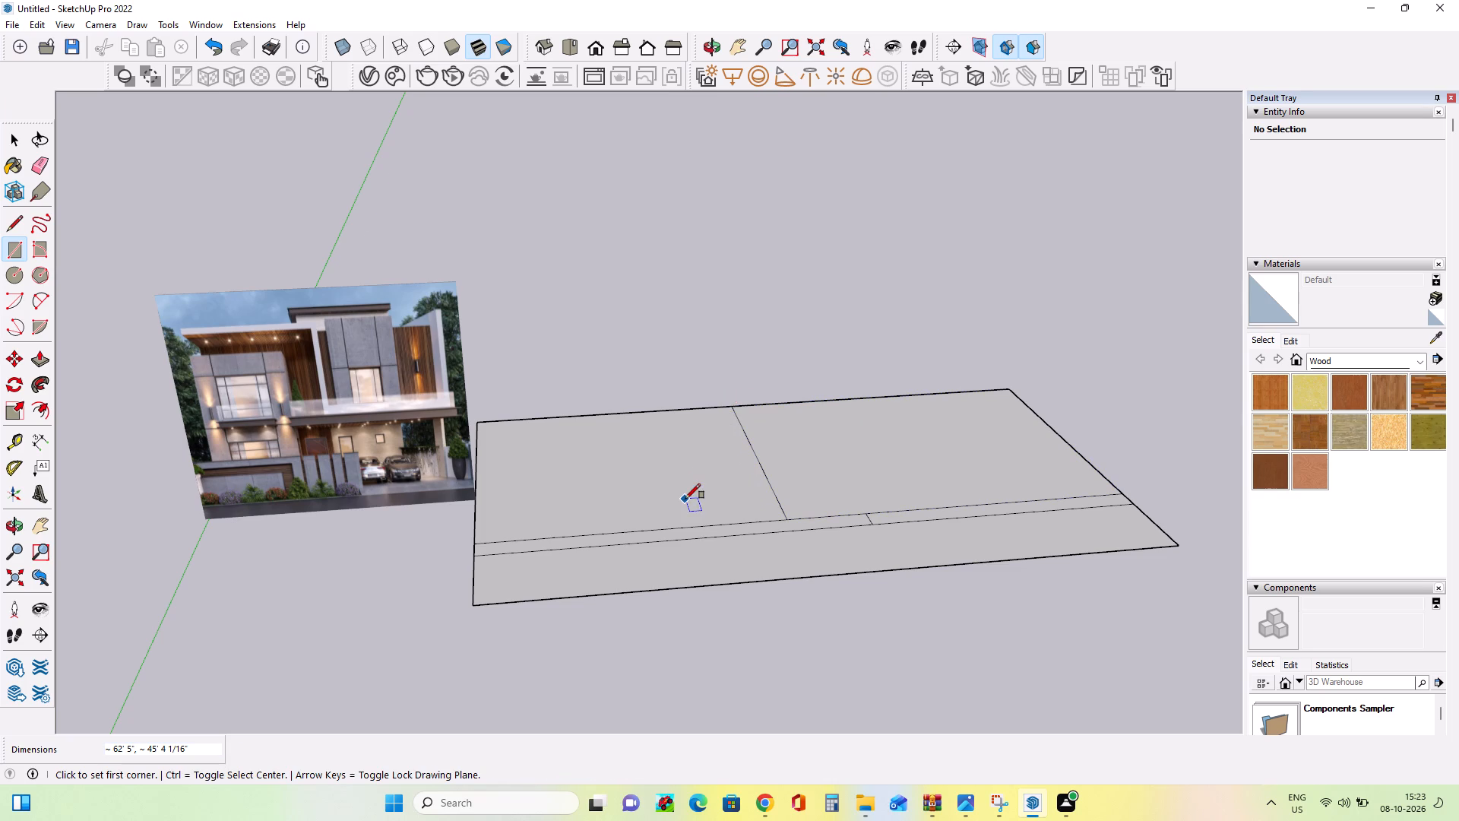
# Draw a rectangle about 36' 11" by 53' 7" from the dividing line to the ground's back corner beside the image, set back from the strip.
pyautogui.scroll(-1, 685, 499)
pyautogui.moveTo(821, 533); pyautogui.dragTo(828, 542, button='middle')
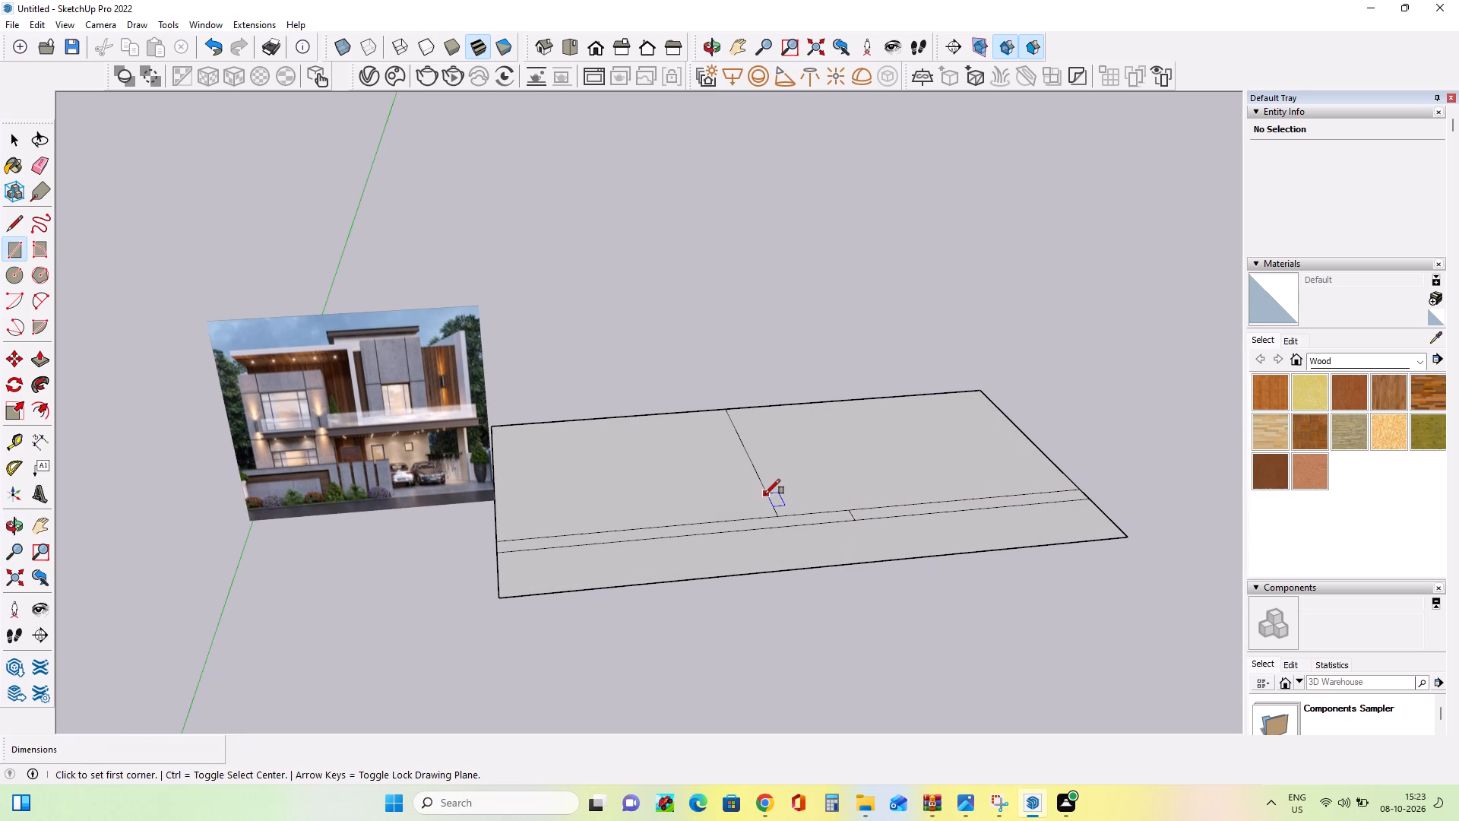
pyautogui.click(765, 494)
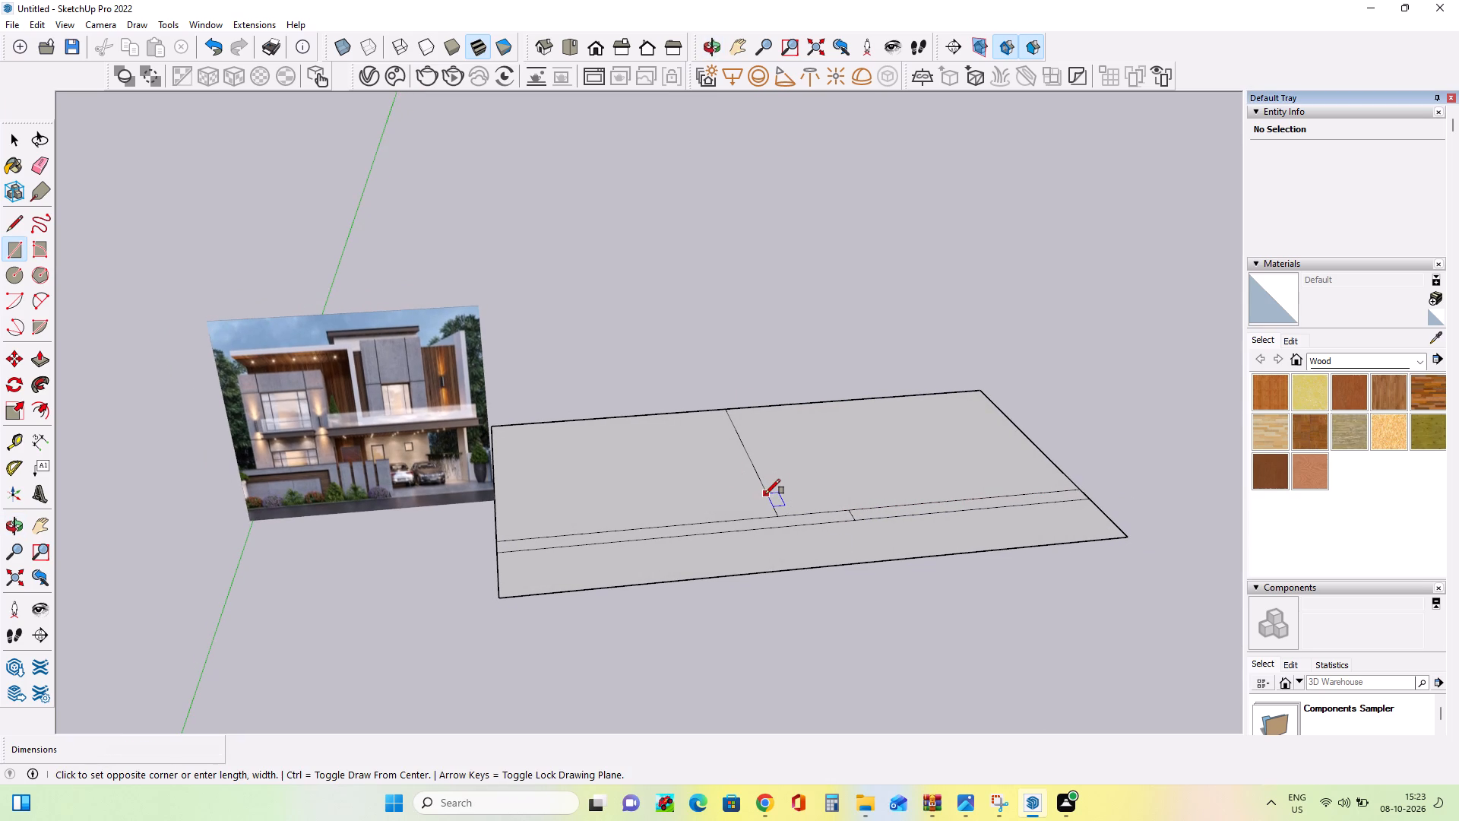
pyautogui.click(498, 430)
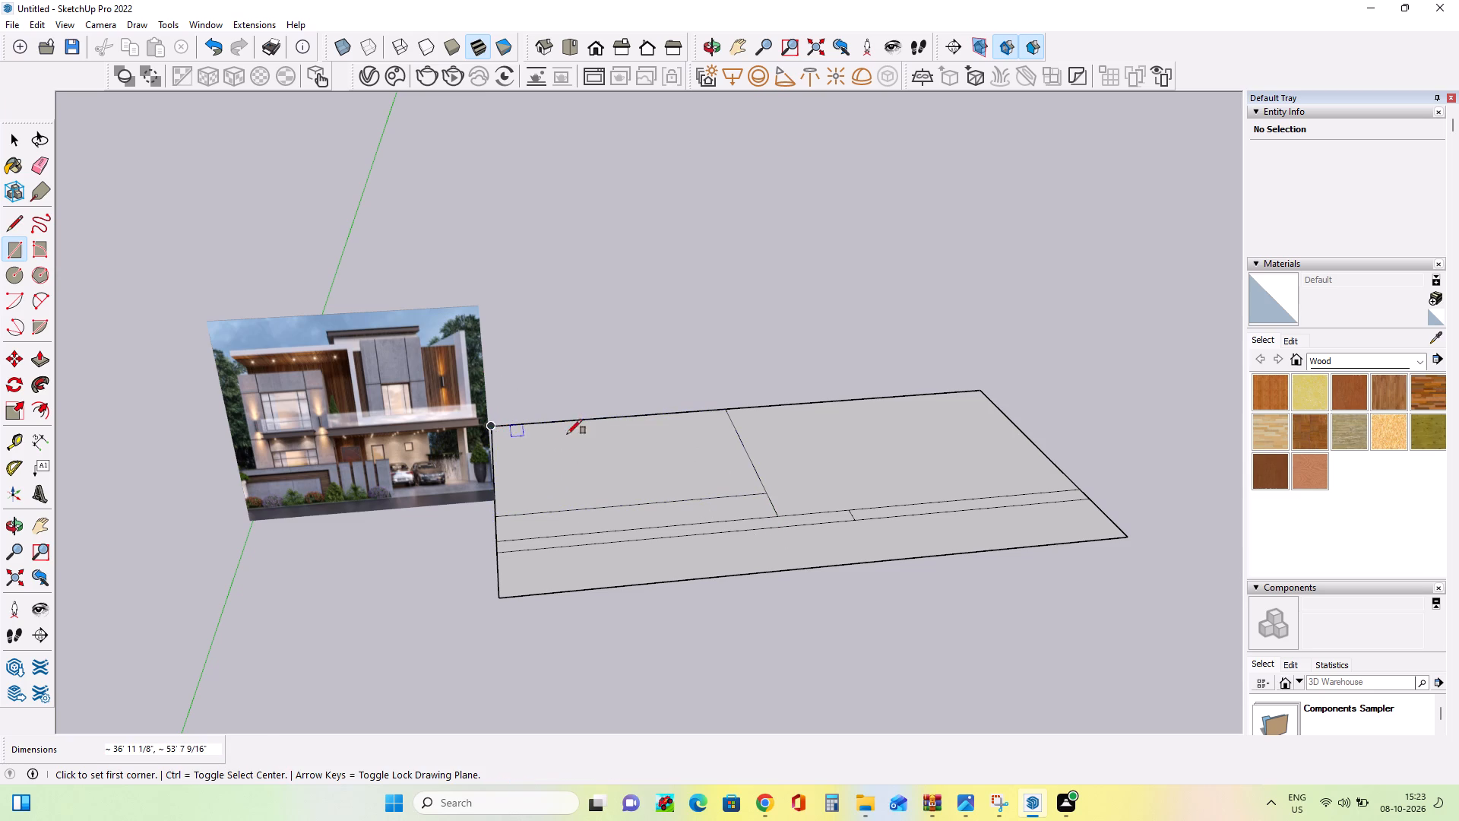
# Draw a narrow rectangle about 45' 4" by 2' 11 1/2" along the ground's side edge opposite the image, behind the front strip.
pyautogui.scroll(-2, 610, 483)
pyautogui.moveTo(810, 483); pyautogui.dragTo(810, 509, button='middle')
pyautogui.scroll(3, 729, 496)
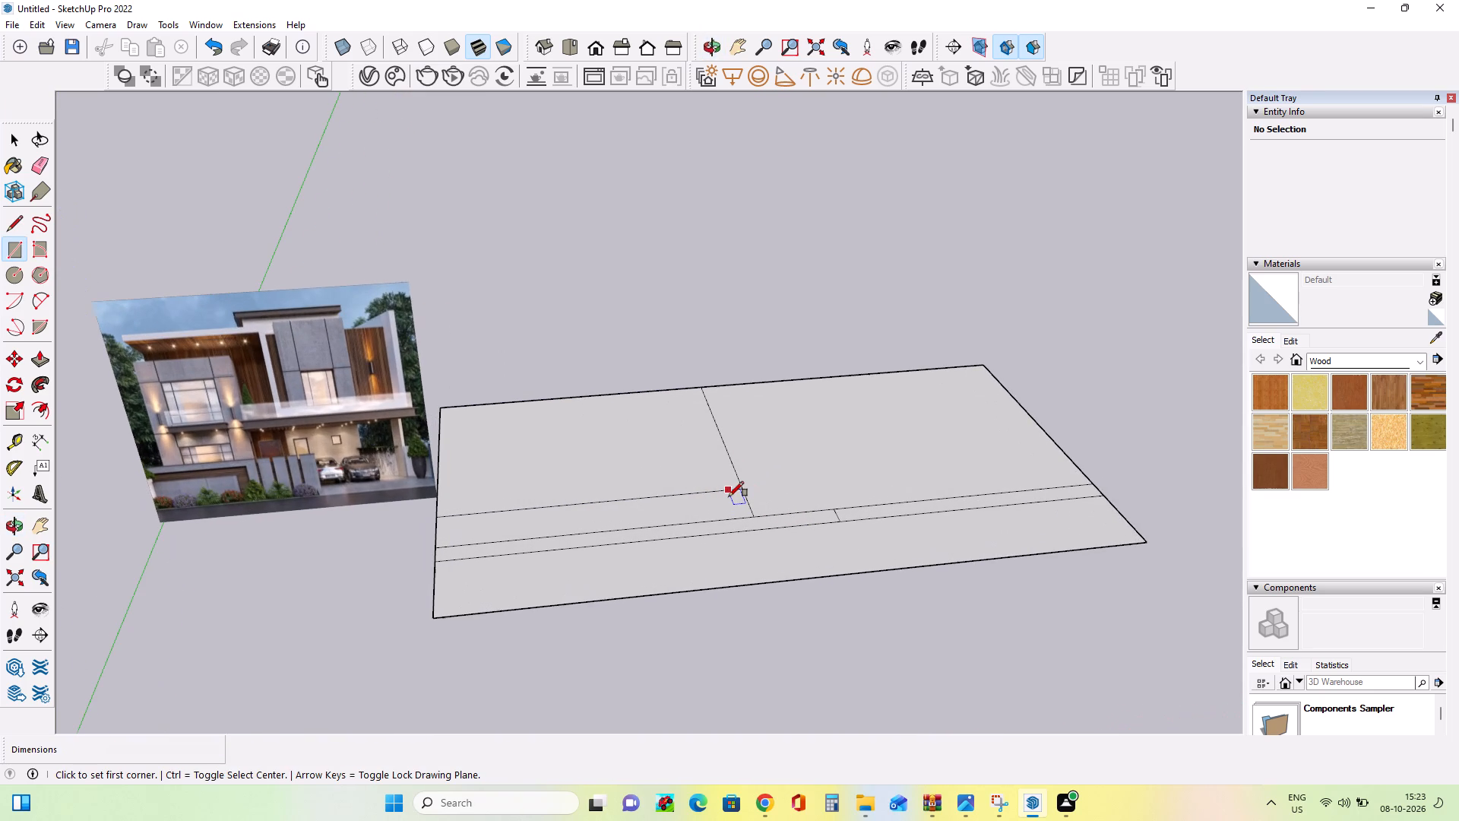
pyautogui.click(1090, 485)
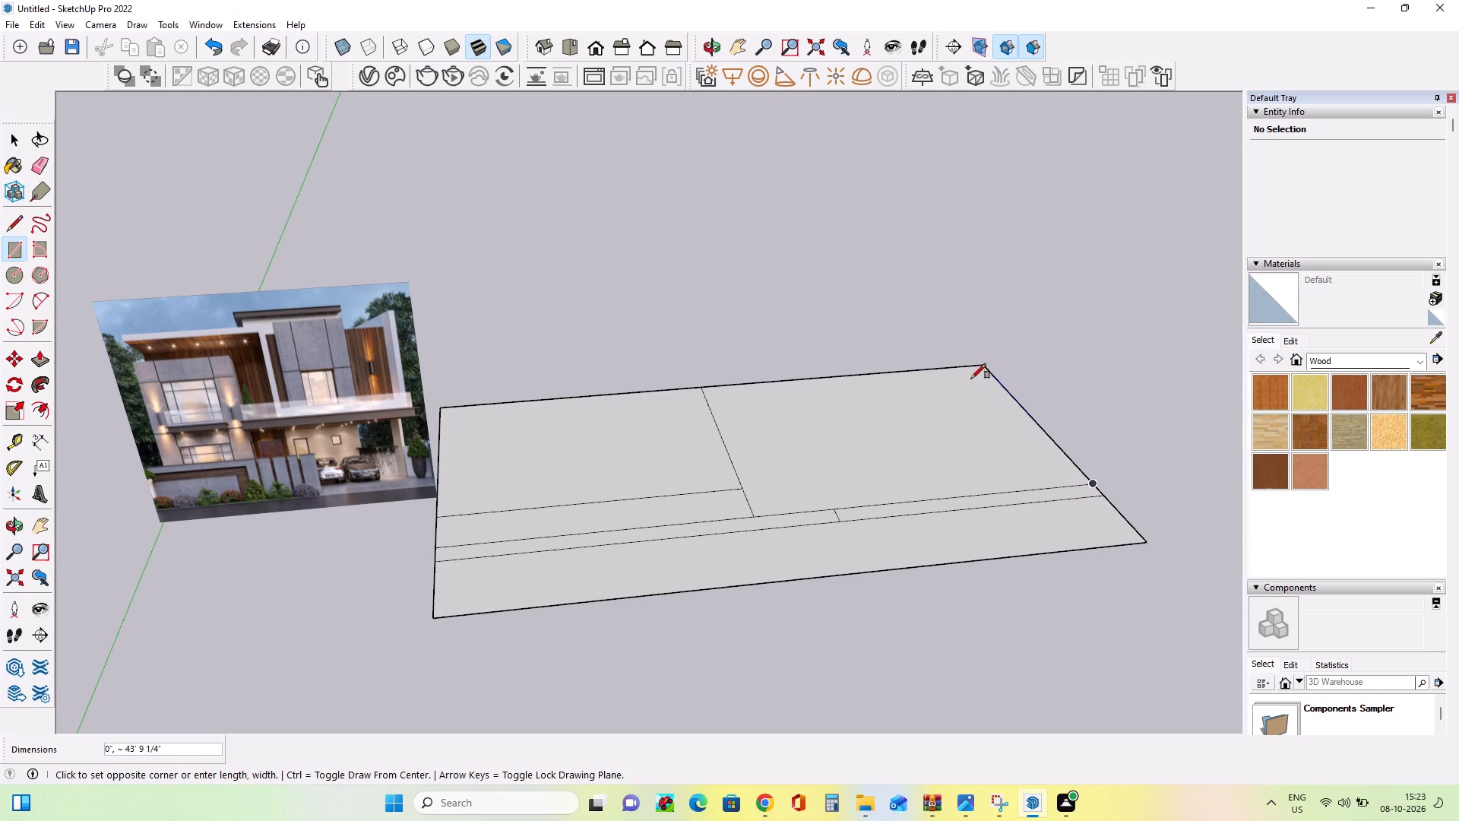
pyautogui.click(968, 372)
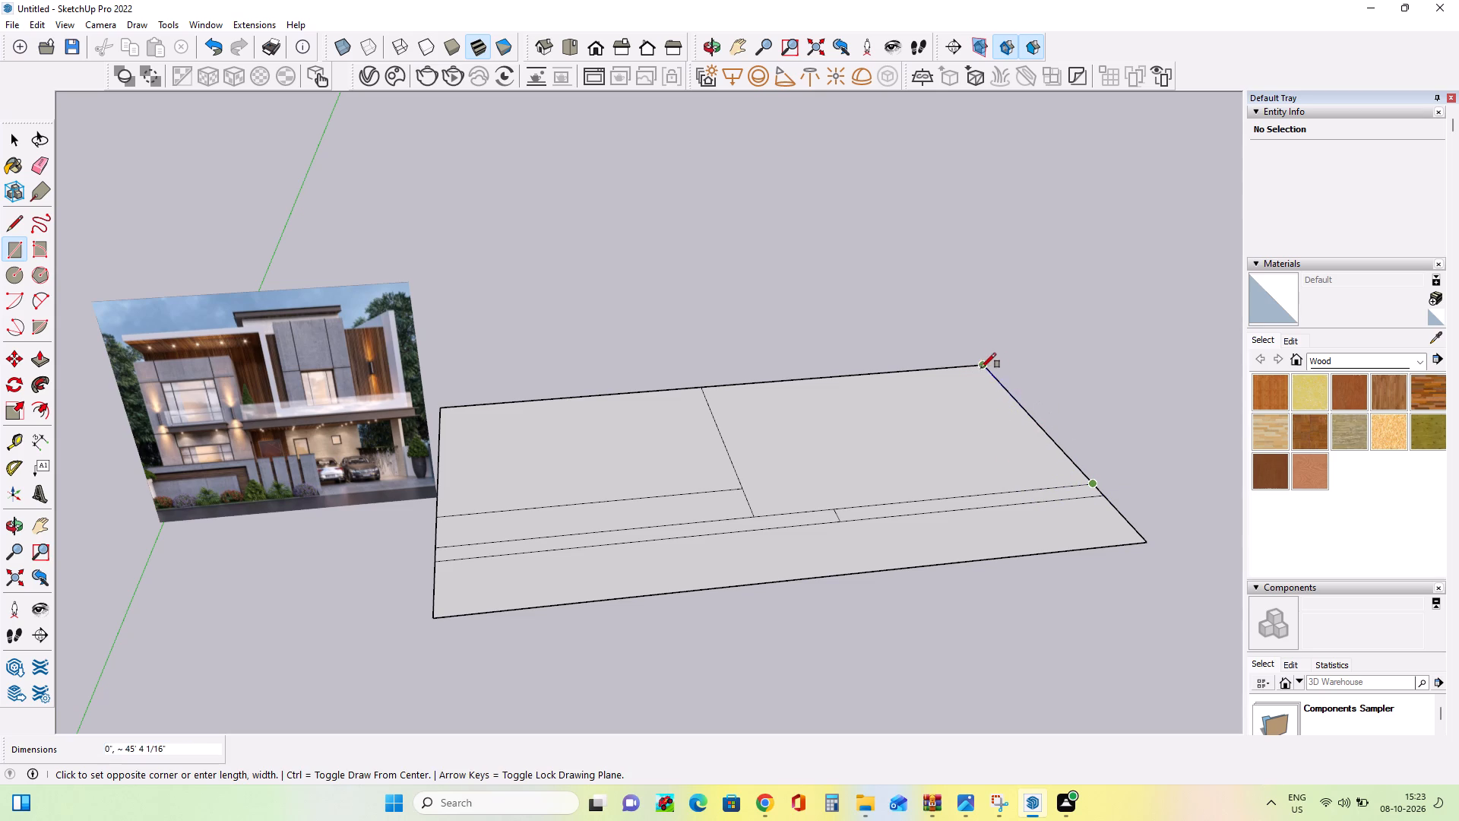
pyautogui.click(970, 366)
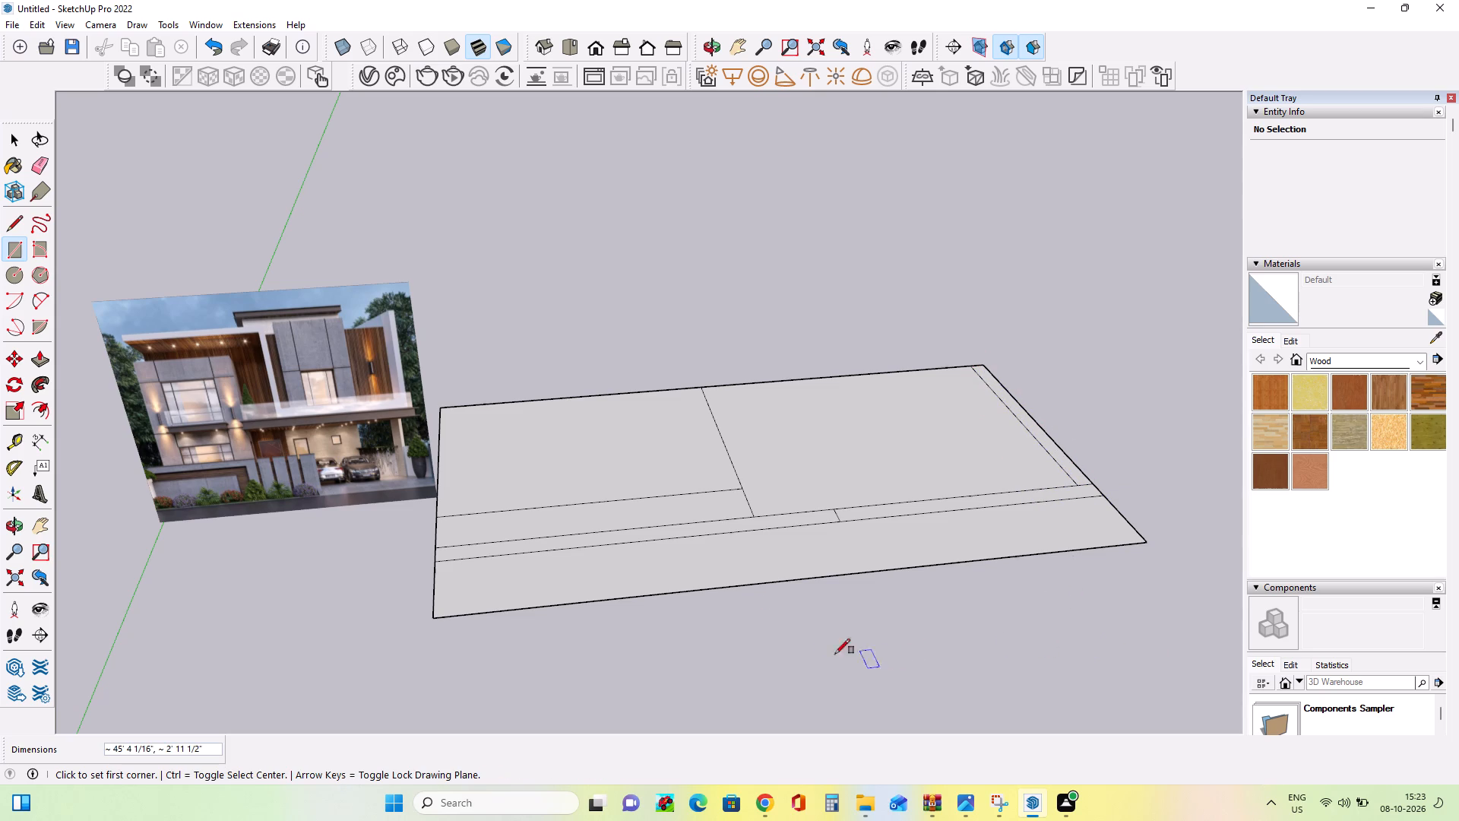
# Push/Pull the narrow side rectangle up about 16' as the wall on the side away from the image.
pyautogui.click(34, 360)
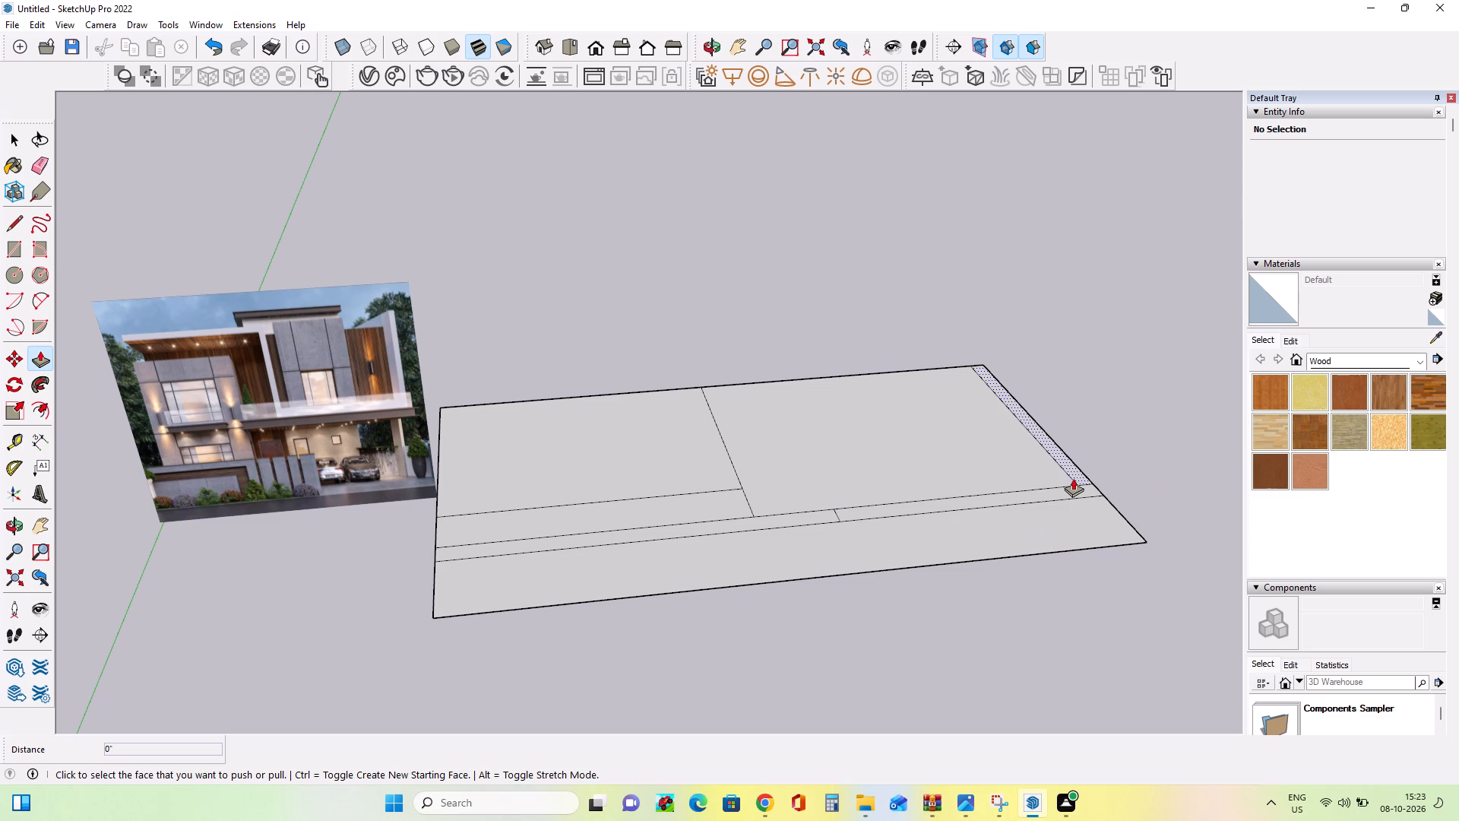
pyautogui.click(1073, 478)
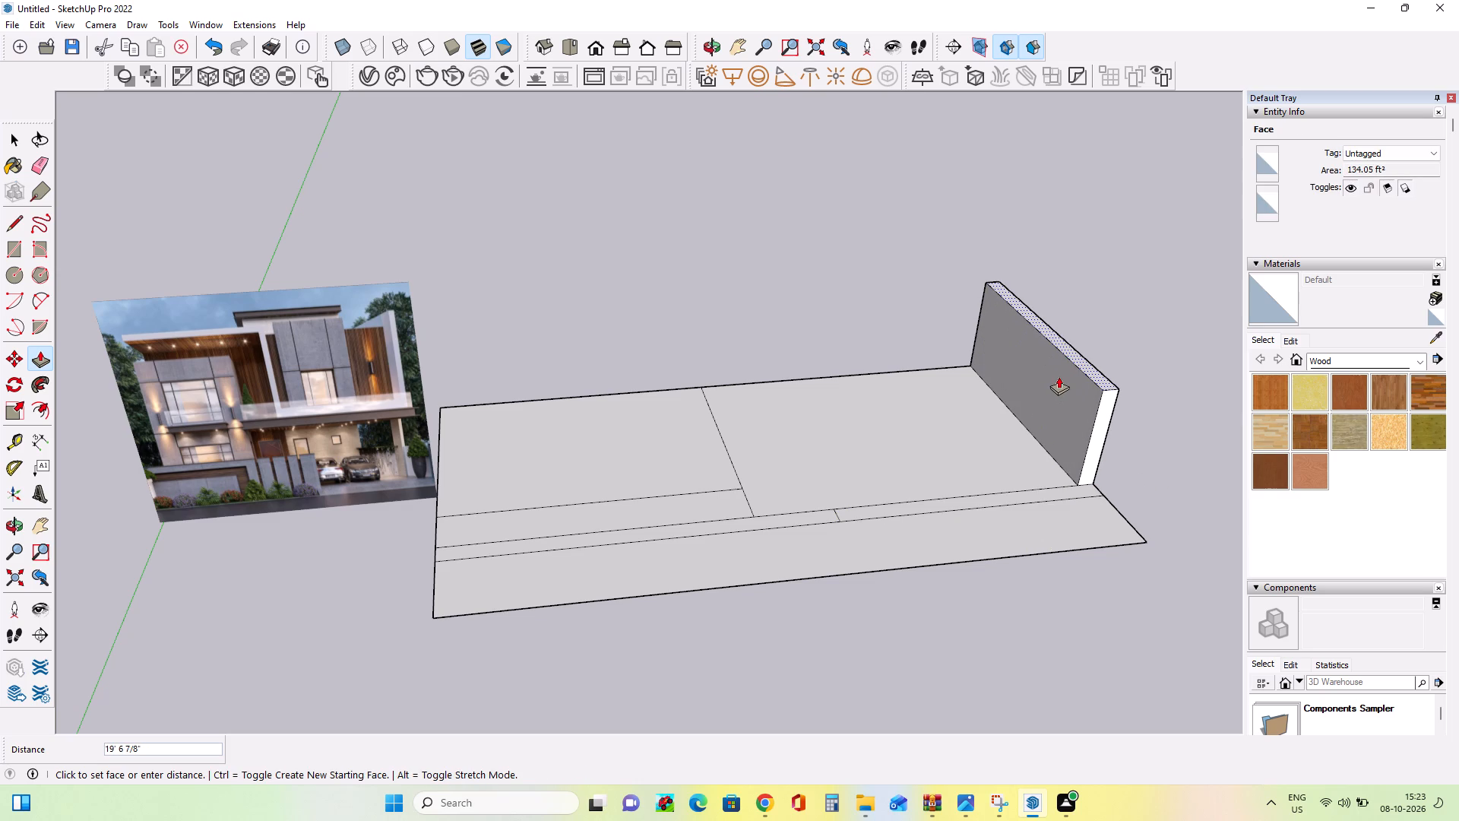
pyautogui.click(1057, 395)
# Push/Pull the set-back rectangle beside the image up about 18' 3" as the ground-floor block.
pyautogui.moveTo(1244, 504); pyautogui.dragTo(1223, 521, button='middle')
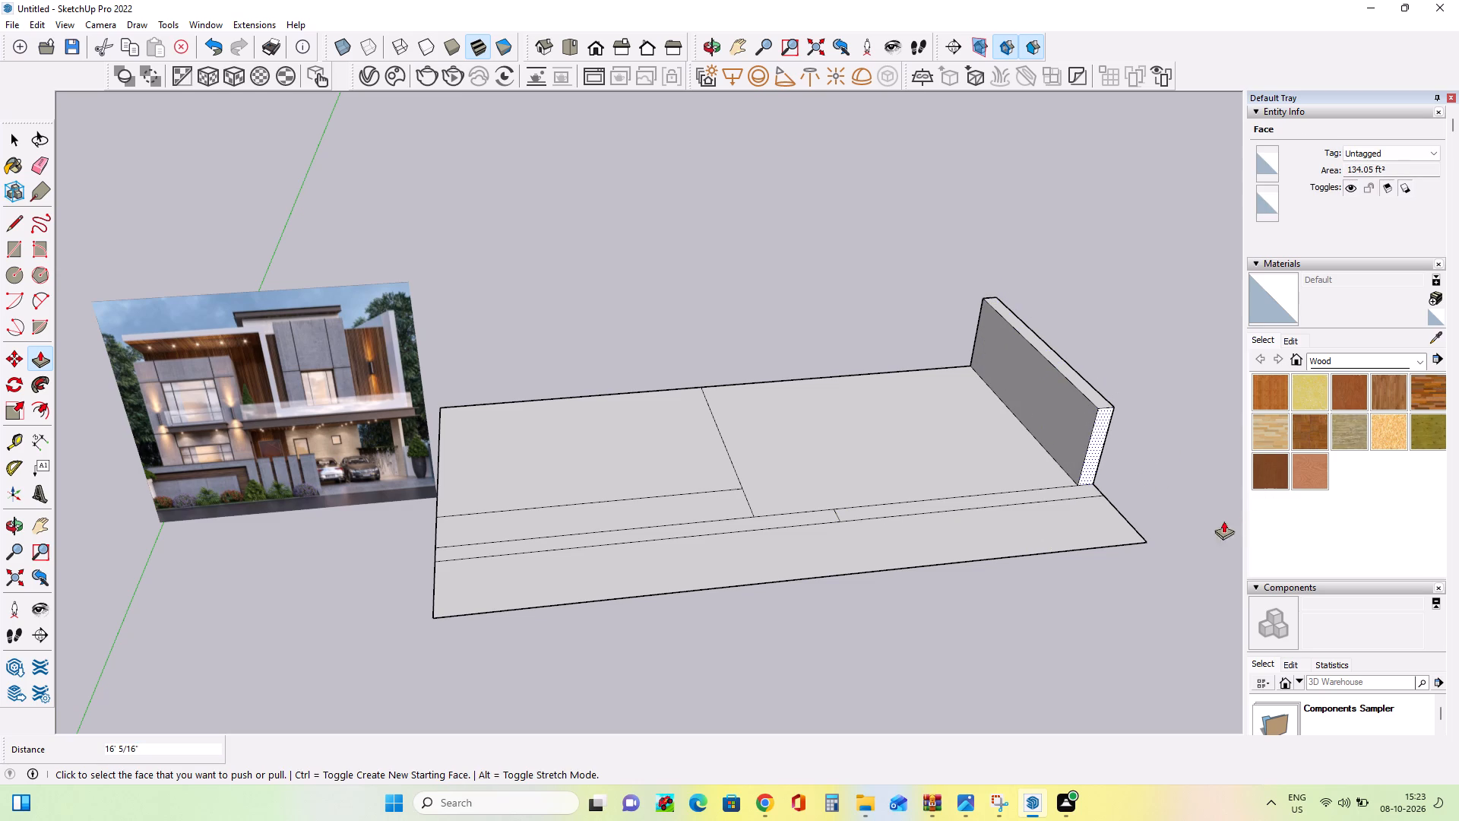
pyautogui.moveTo(1223, 521); pyautogui.dragTo(1160, 532, button='middle')
pyautogui.moveTo(1062, 550); pyautogui.dragTo(1090, 550, button='middle')
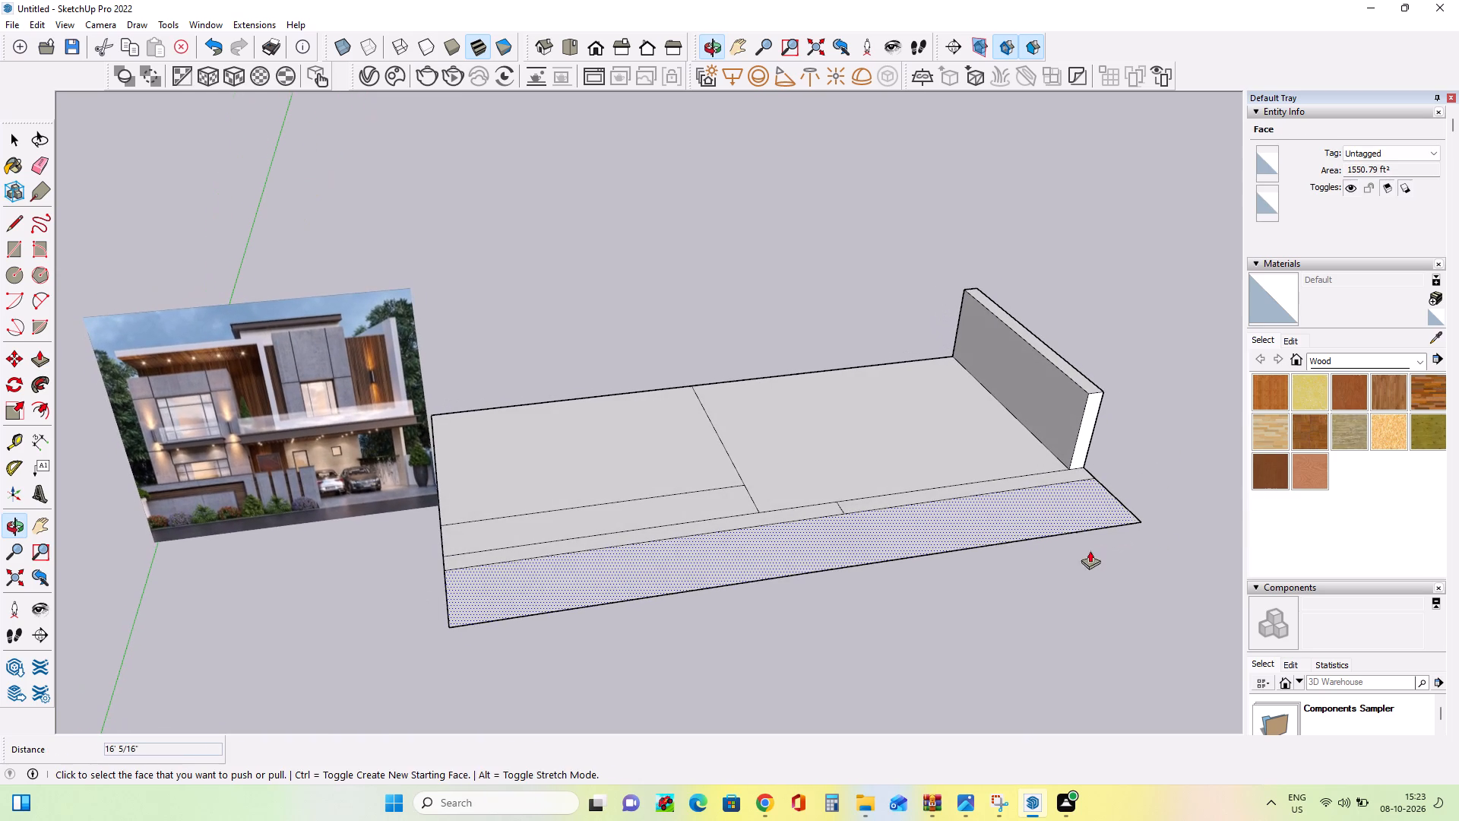
pyautogui.click(580, 465)
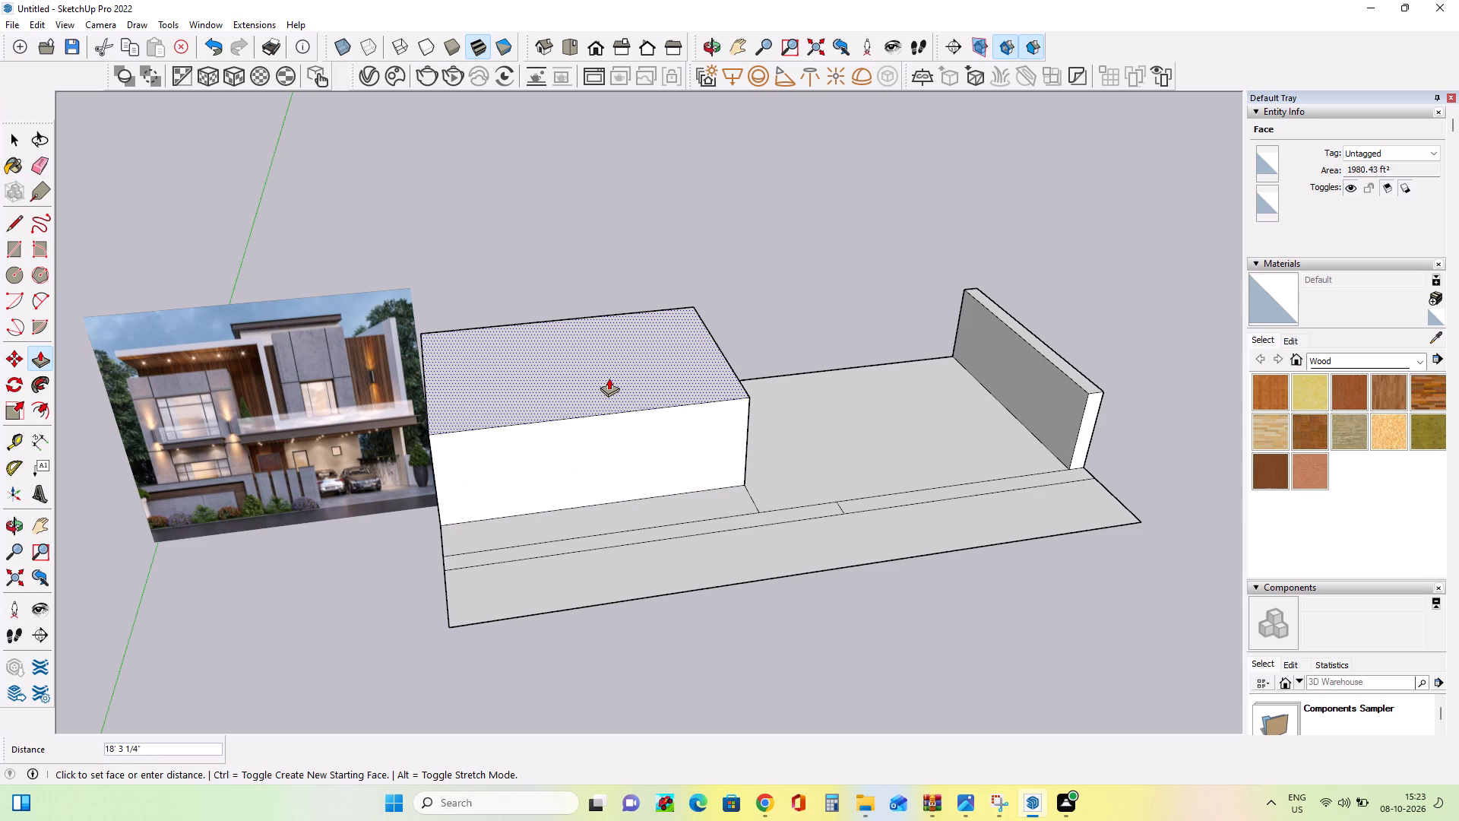
pyautogui.click(609, 378)
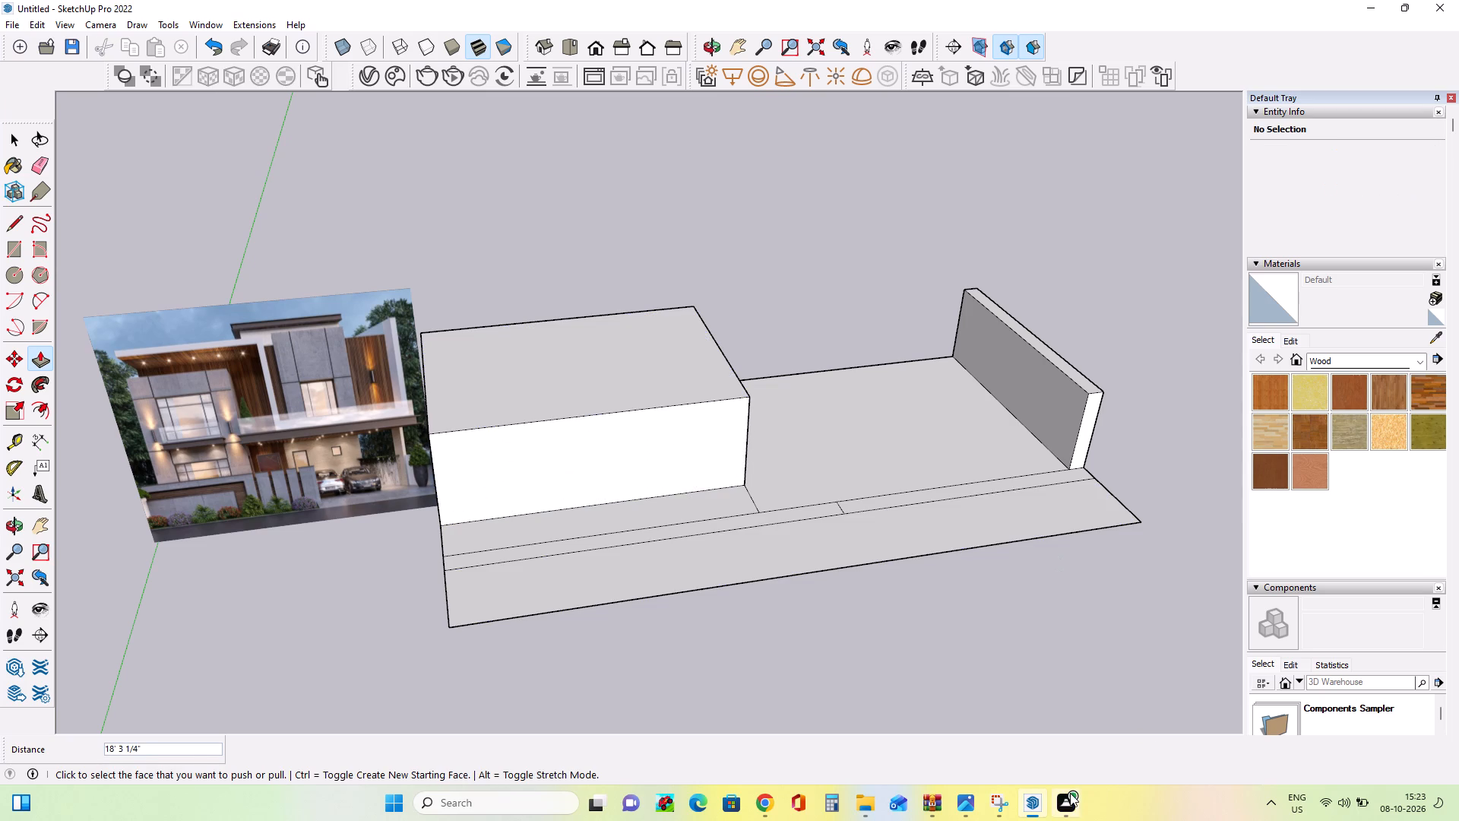
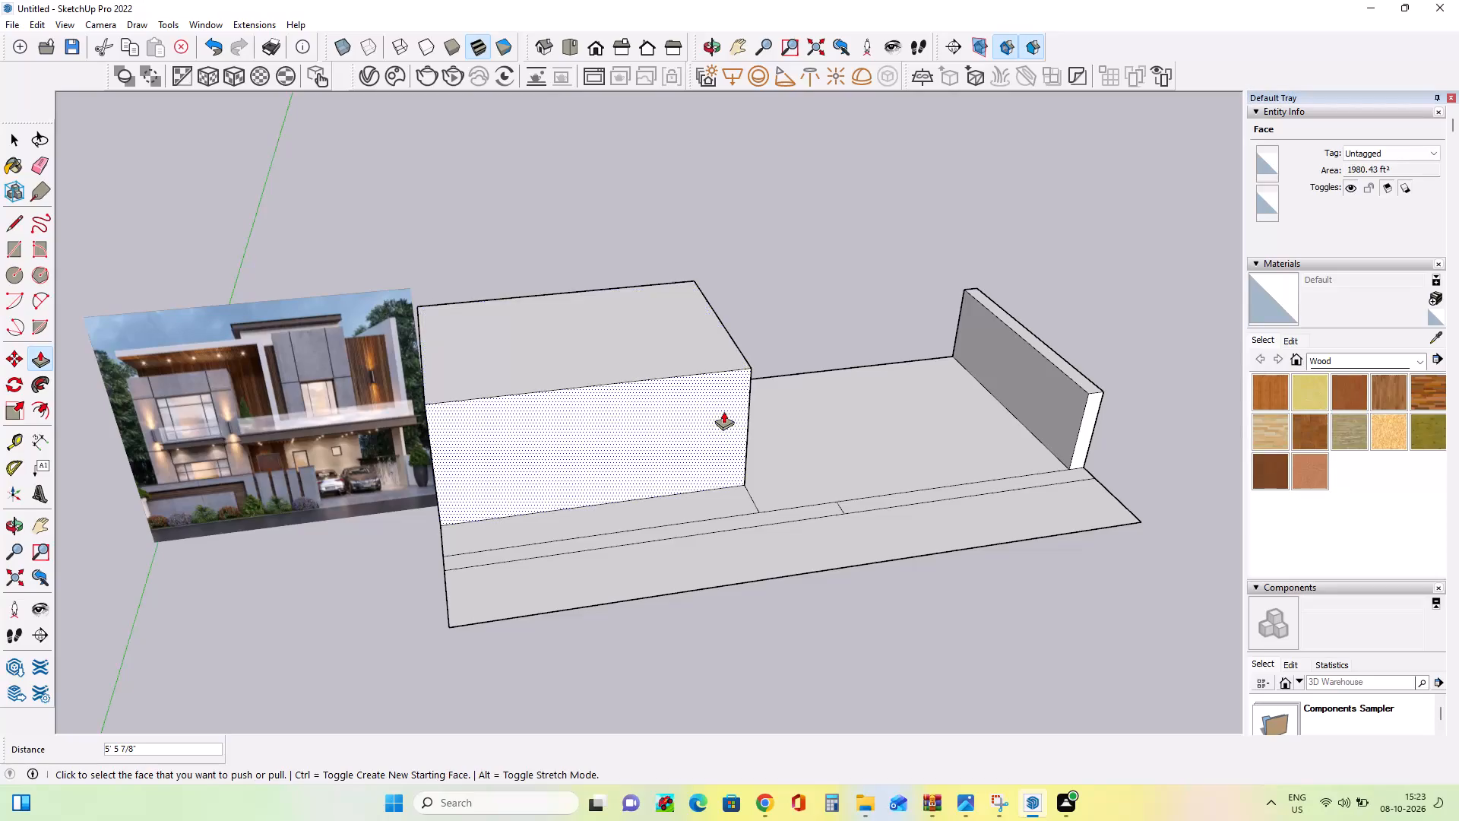
# Examine the elevation image's carport and balcony area against the raised ground-floor block.
pyautogui.moveTo(725, 413); pyautogui.dragTo(737, 291, button='middle')
pyautogui.scroll(2, 576, 376)
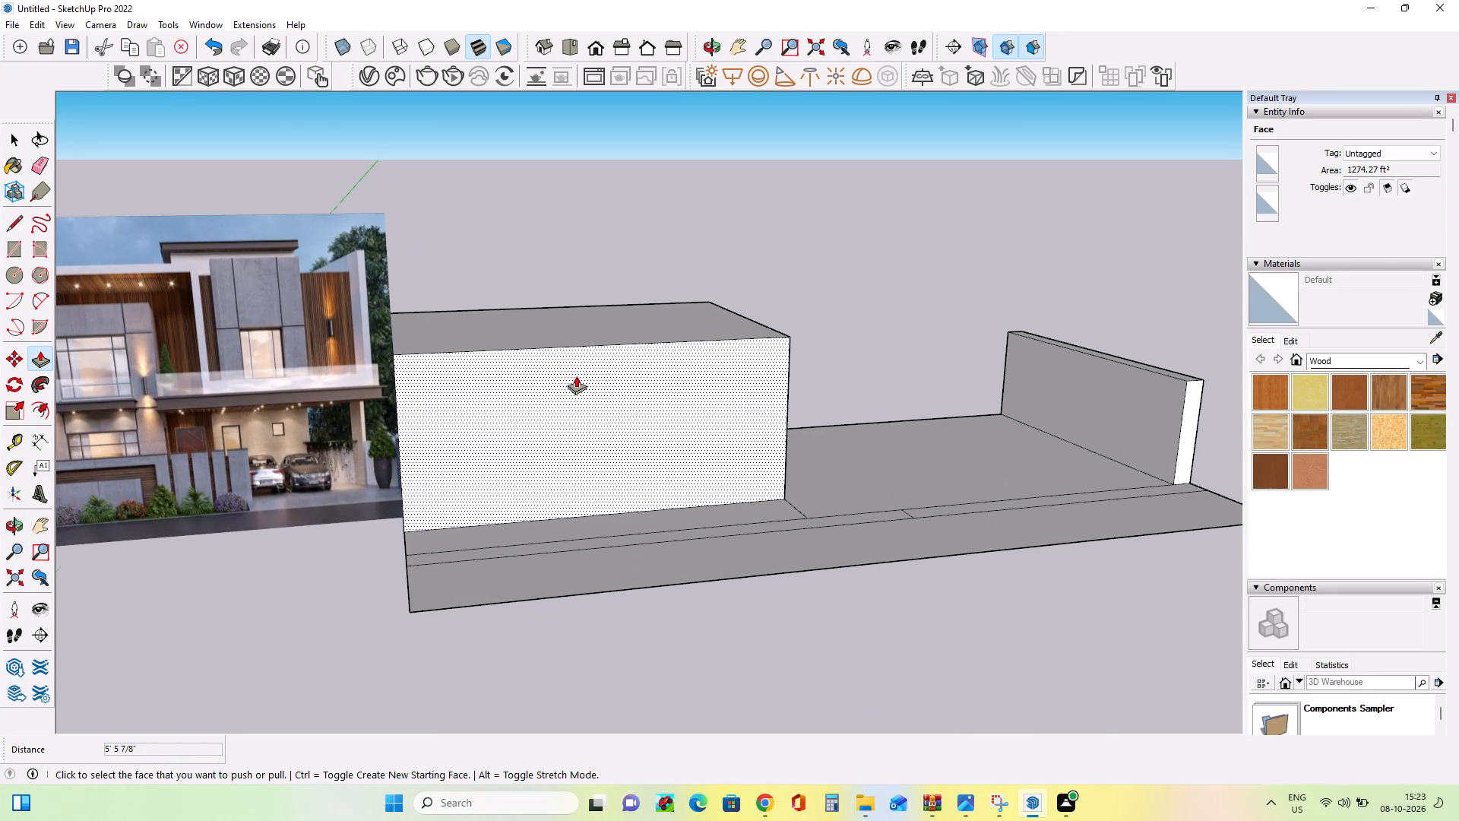
pyautogui.moveTo(660, 392); pyautogui.dragTo(598, 410, button='middle')
pyautogui.moveTo(739, 412); pyautogui.dragTo(742, 429, button='middle')
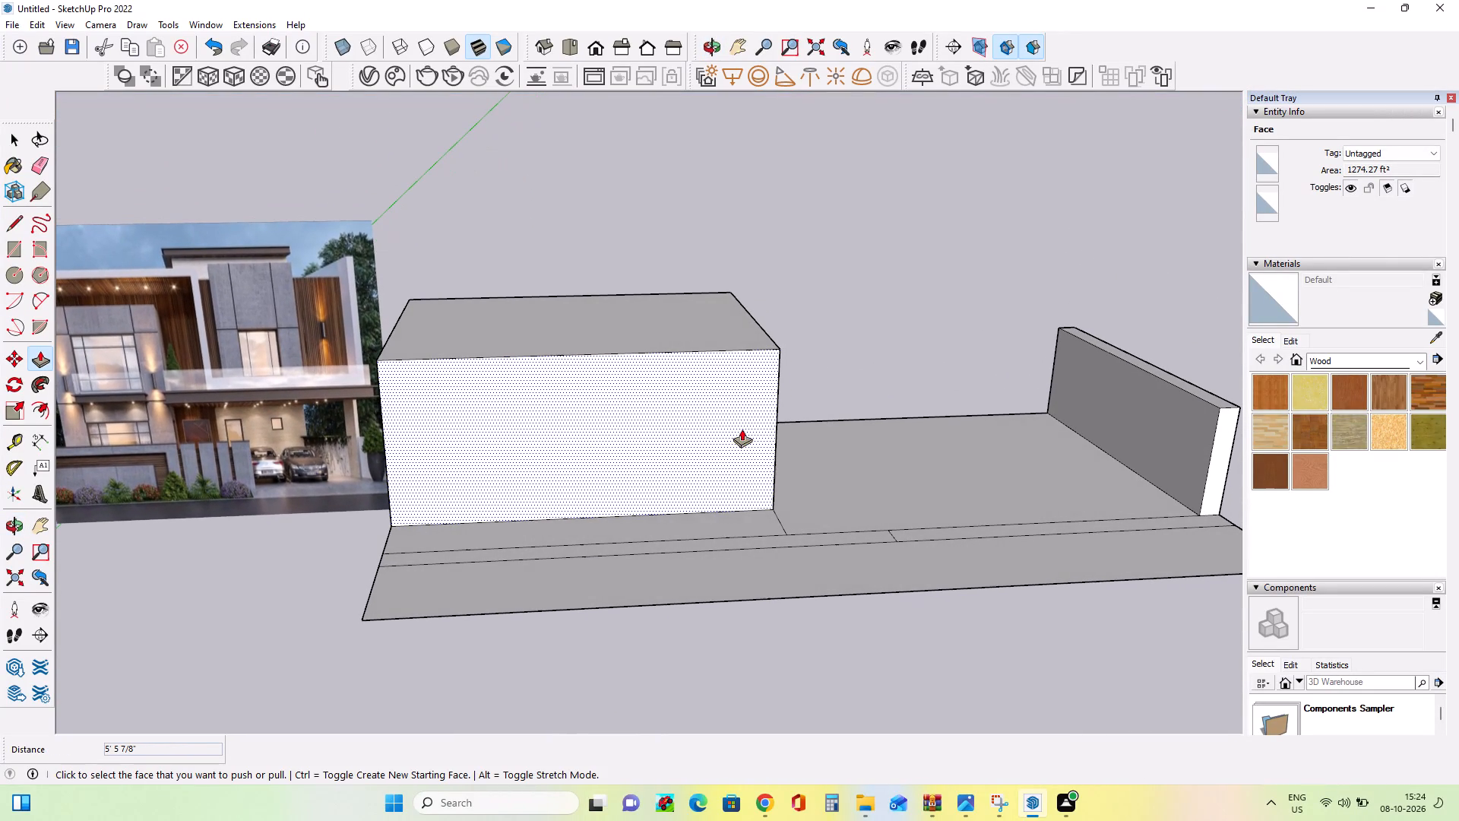
pyautogui.scroll(3, 252, 374)
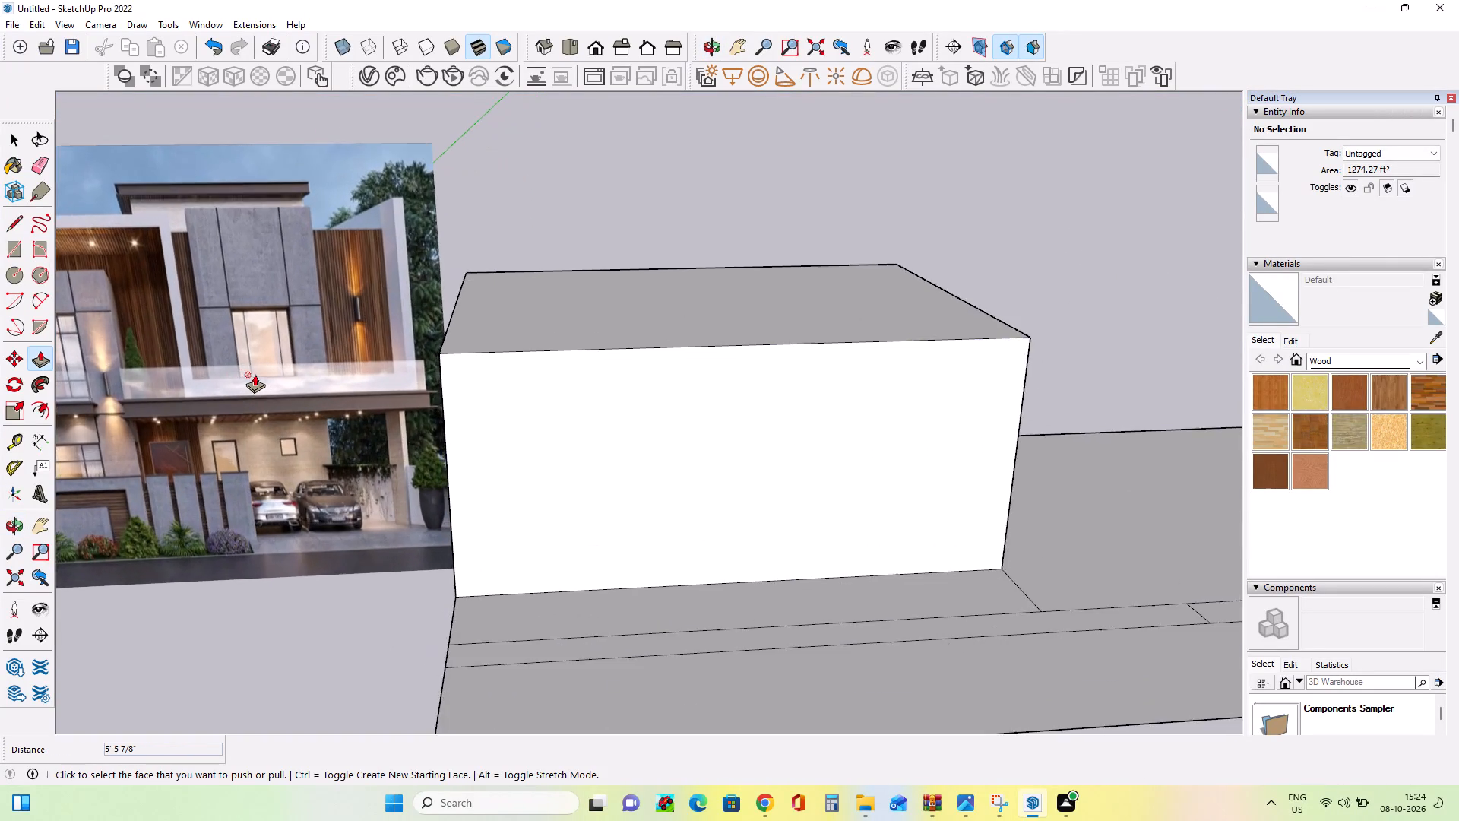
pyautogui.scroll(4, 255, 374)
pyautogui.moveTo(267, 389); pyautogui.dragTo(538, 334, button='middle')
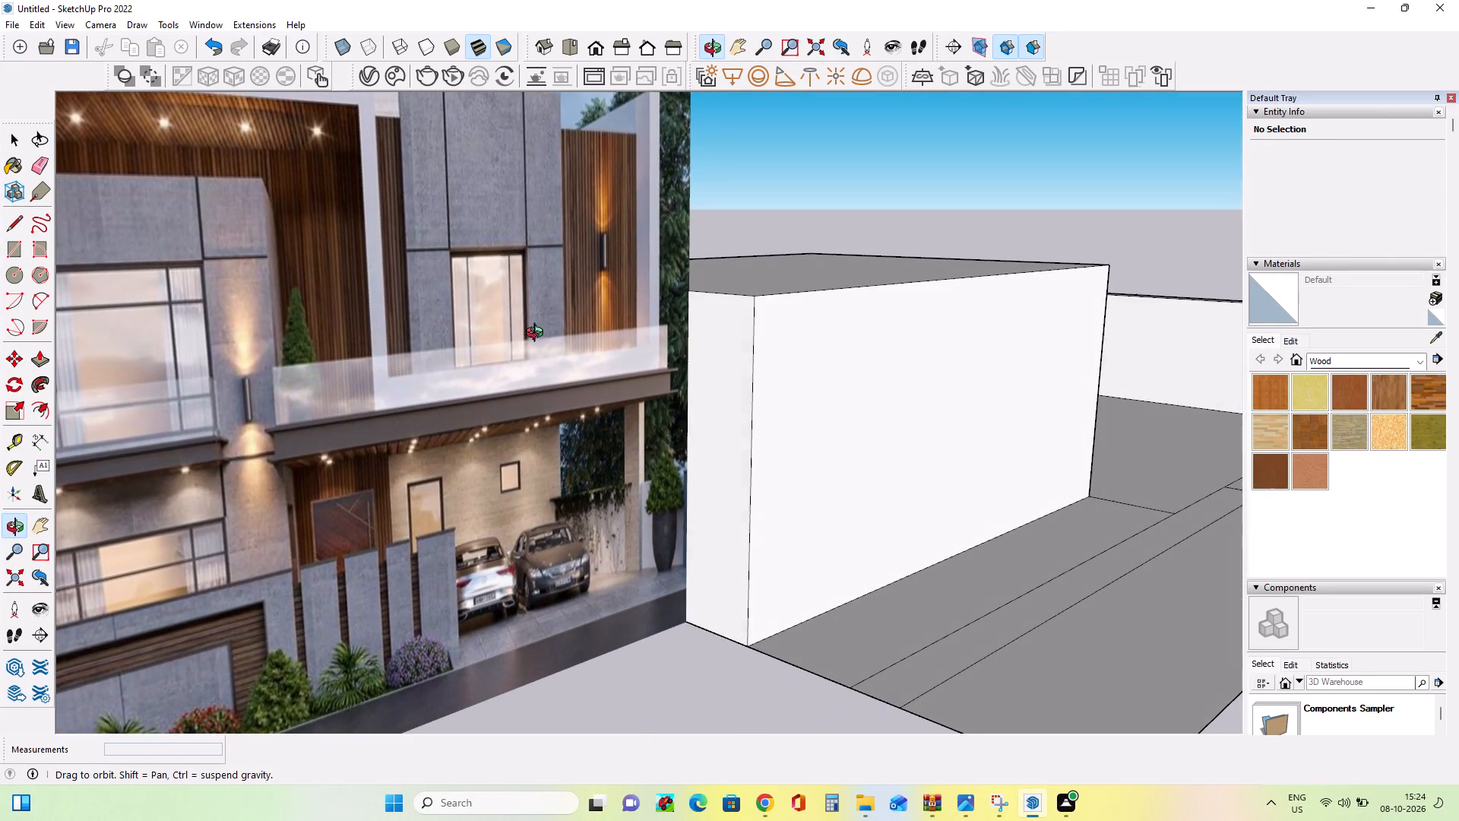
pyautogui.moveTo(538, 334); pyautogui.dragTo(538, 334, button='middle')
pyautogui.moveTo(499, 336); pyautogui.dragTo(347, 345, button='middle')
pyautogui.moveTo(362, 331); pyautogui.dragTo(362, 319, button='middle')
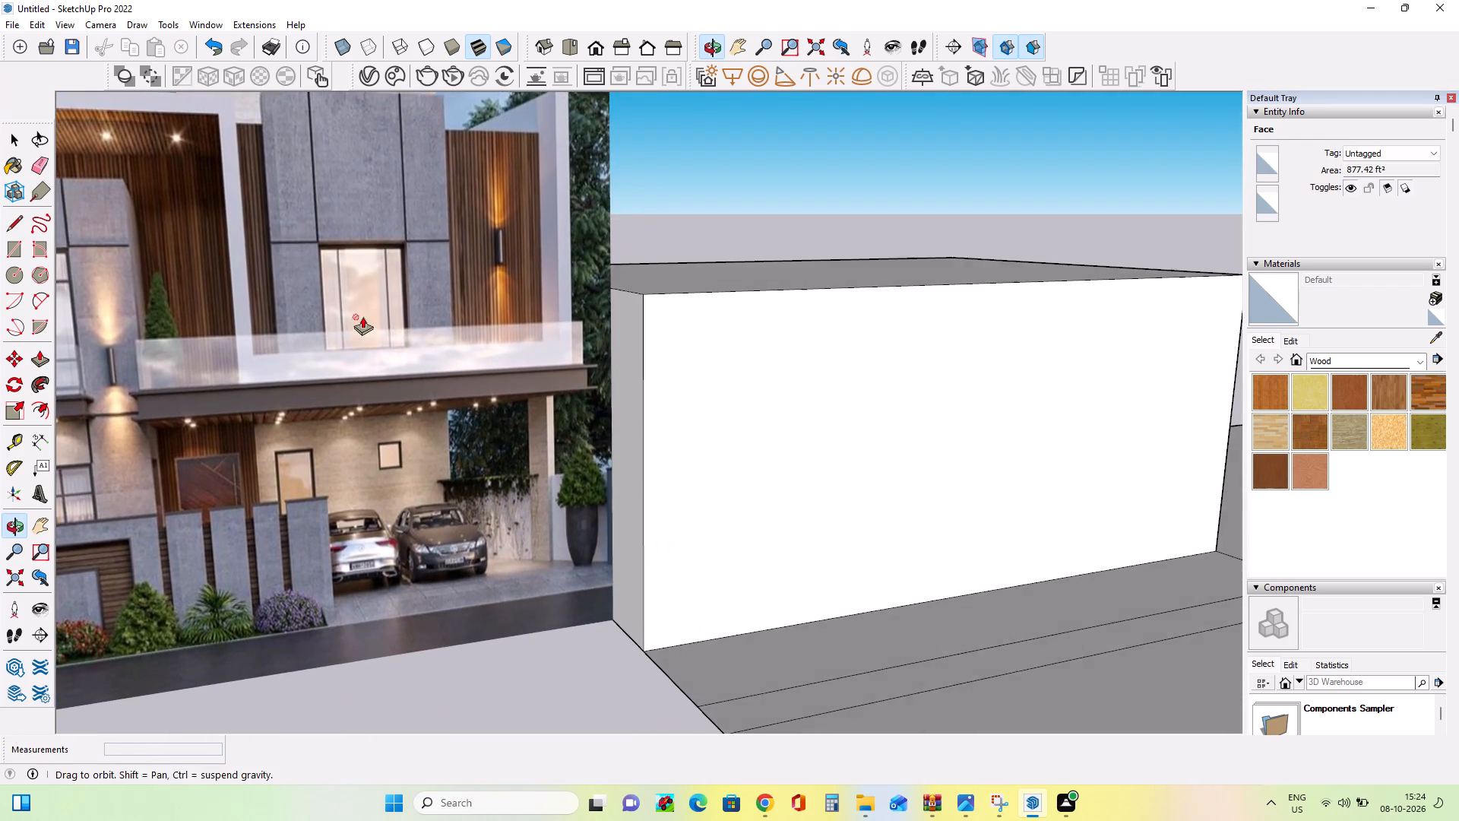
pyautogui.middleClick(362, 315)
pyautogui.moveTo(438, 333); pyautogui.dragTo(337, 352, button='middle')
pyautogui.middleClick(356, 325)
pyautogui.scroll(-4, 356, 325)
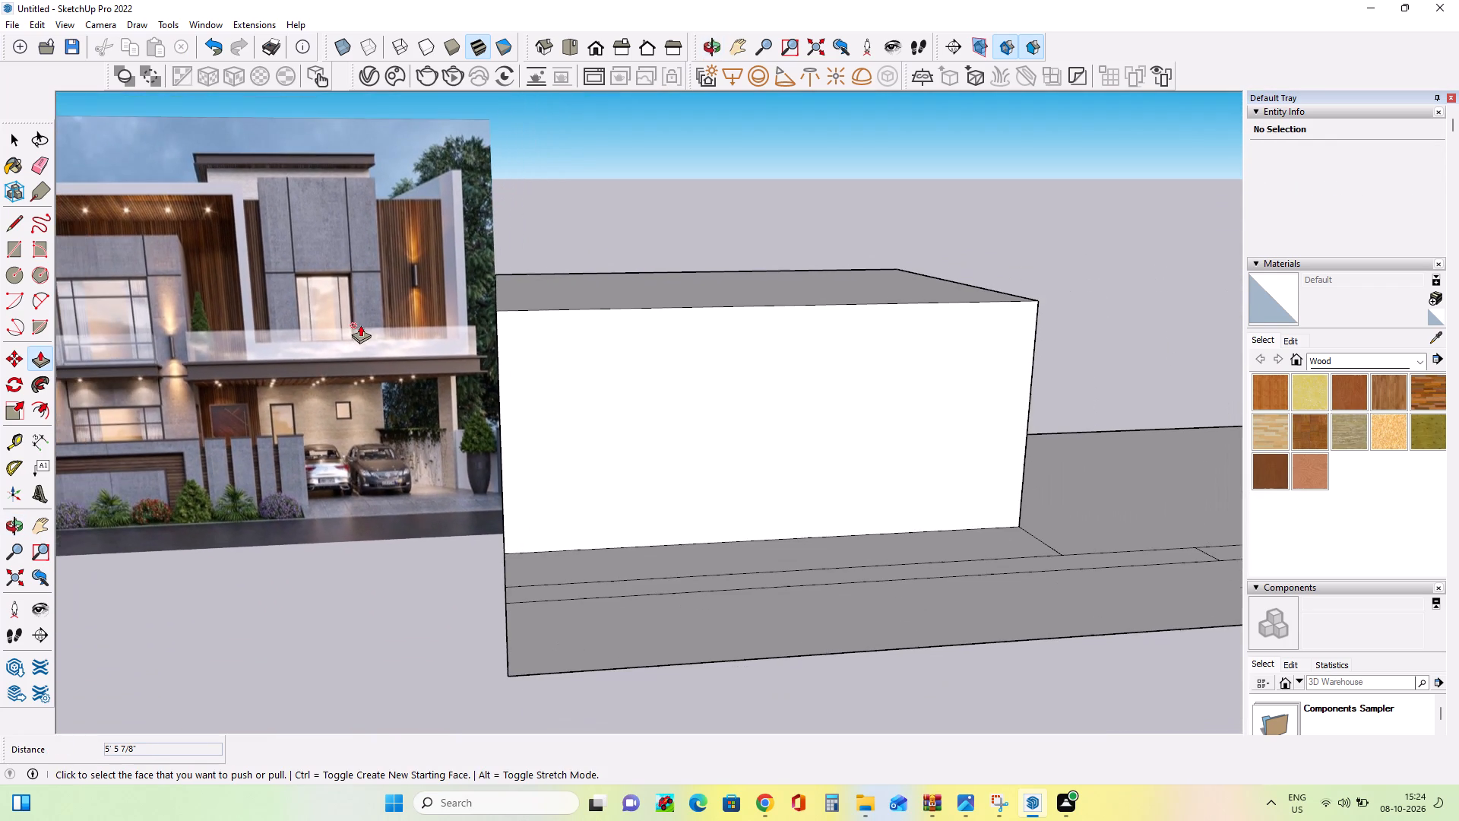
pyautogui.moveTo(431, 329); pyautogui.dragTo(479, 285, button='middle')
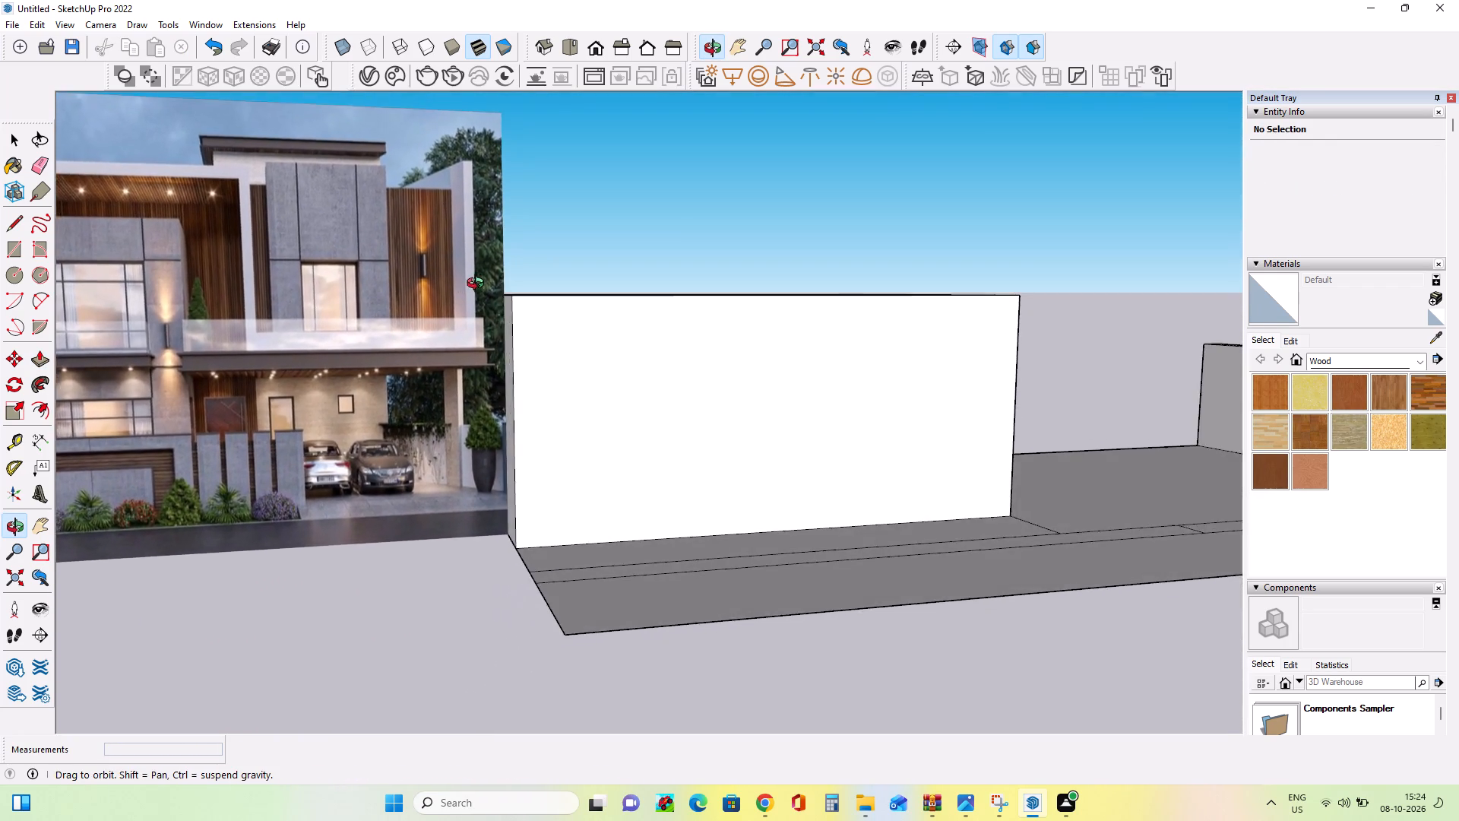
pyautogui.moveTo(479, 285); pyautogui.dragTo(318, 357, button='middle')
pyautogui.scroll(7, 332, 401)
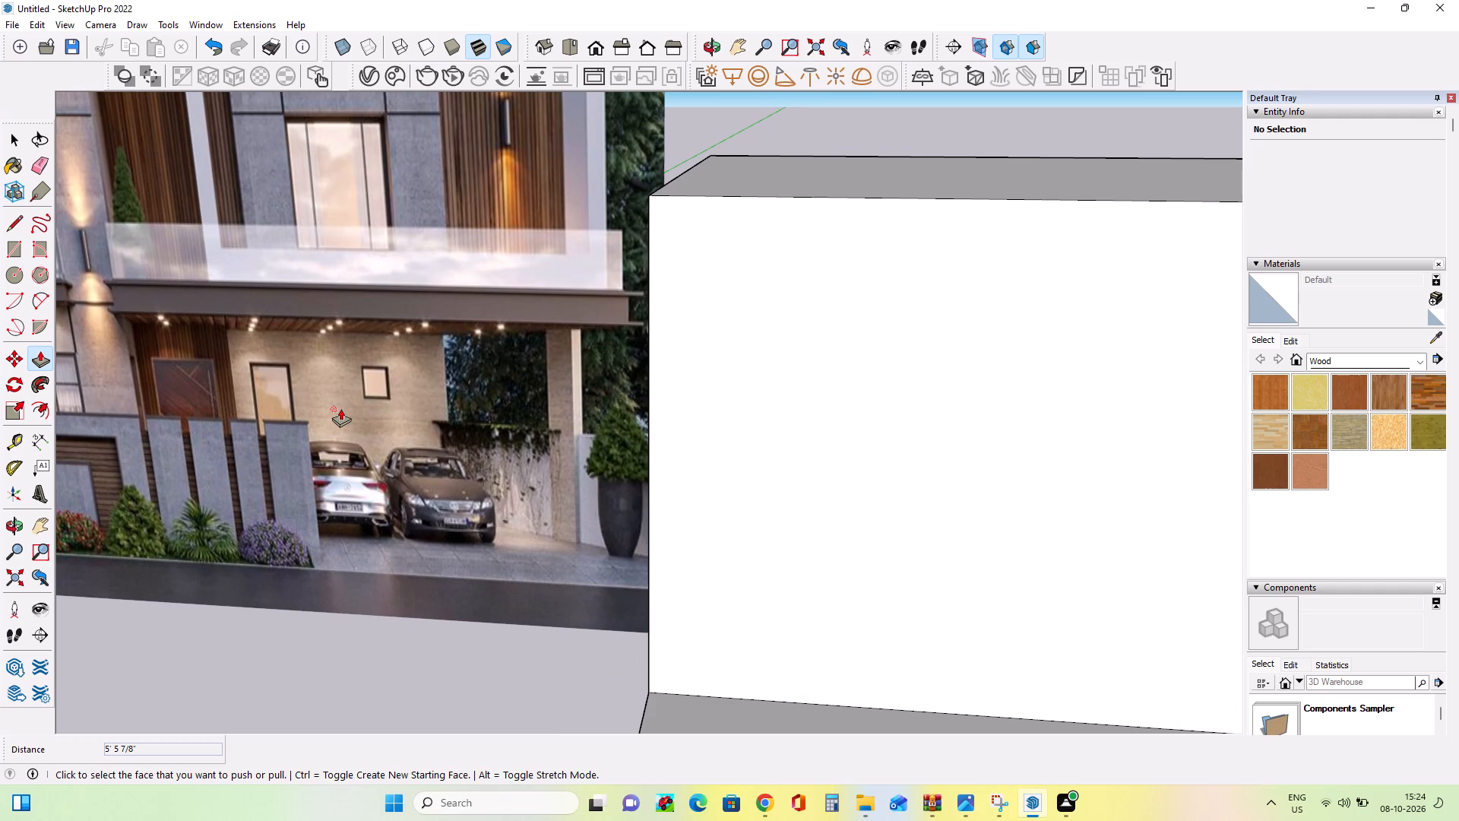
pyautogui.scroll(-3, 271, 389)
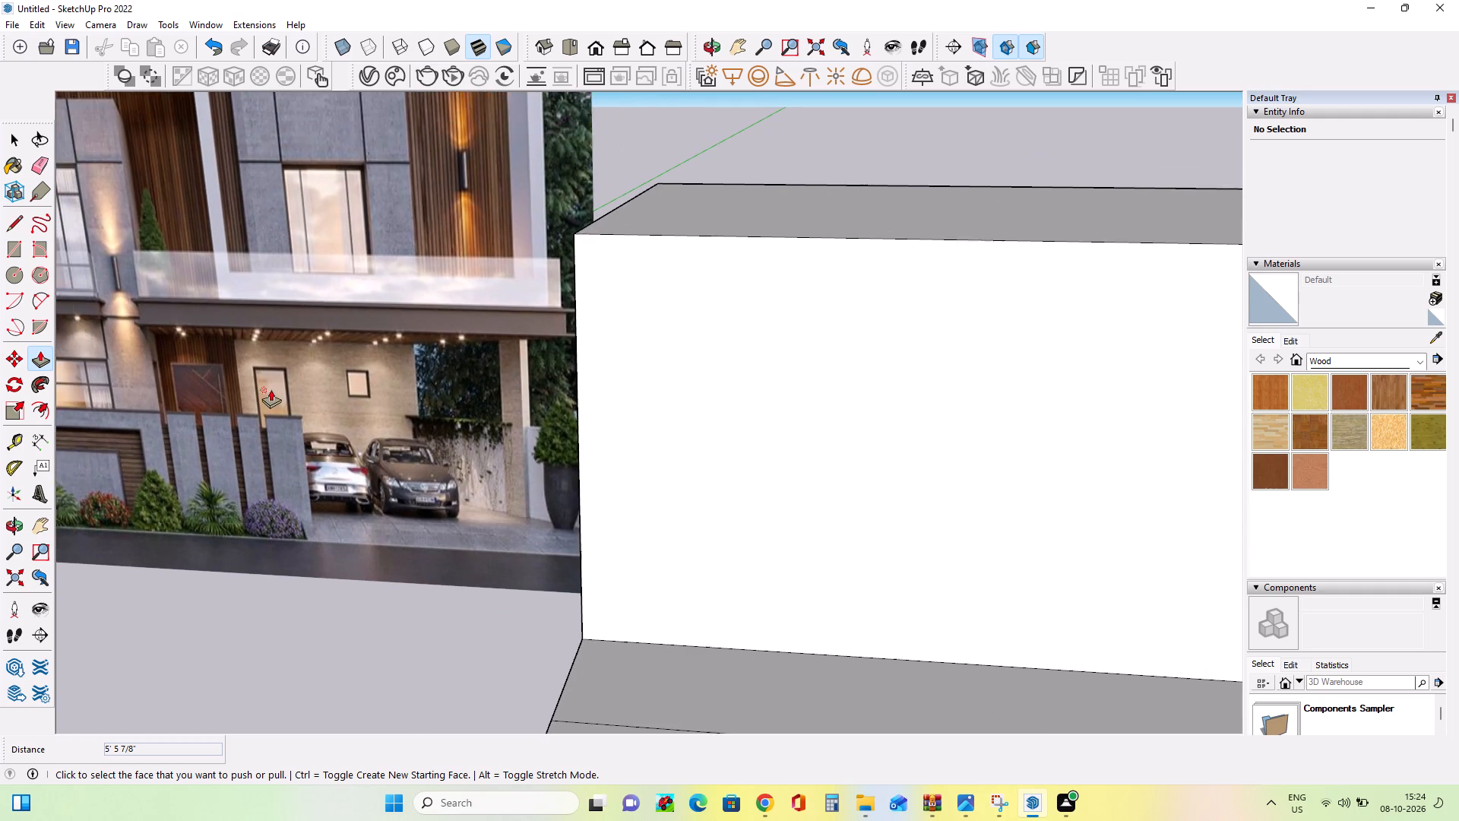
pyautogui.scroll(-3, 271, 389)
pyautogui.scroll(-4, 337, 401)
pyautogui.moveTo(355, 452); pyautogui.dragTo(411, 468, button='middle')
pyautogui.click(43, 528)
pyautogui.moveTo(331, 334); pyautogui.dragTo(292, 344)
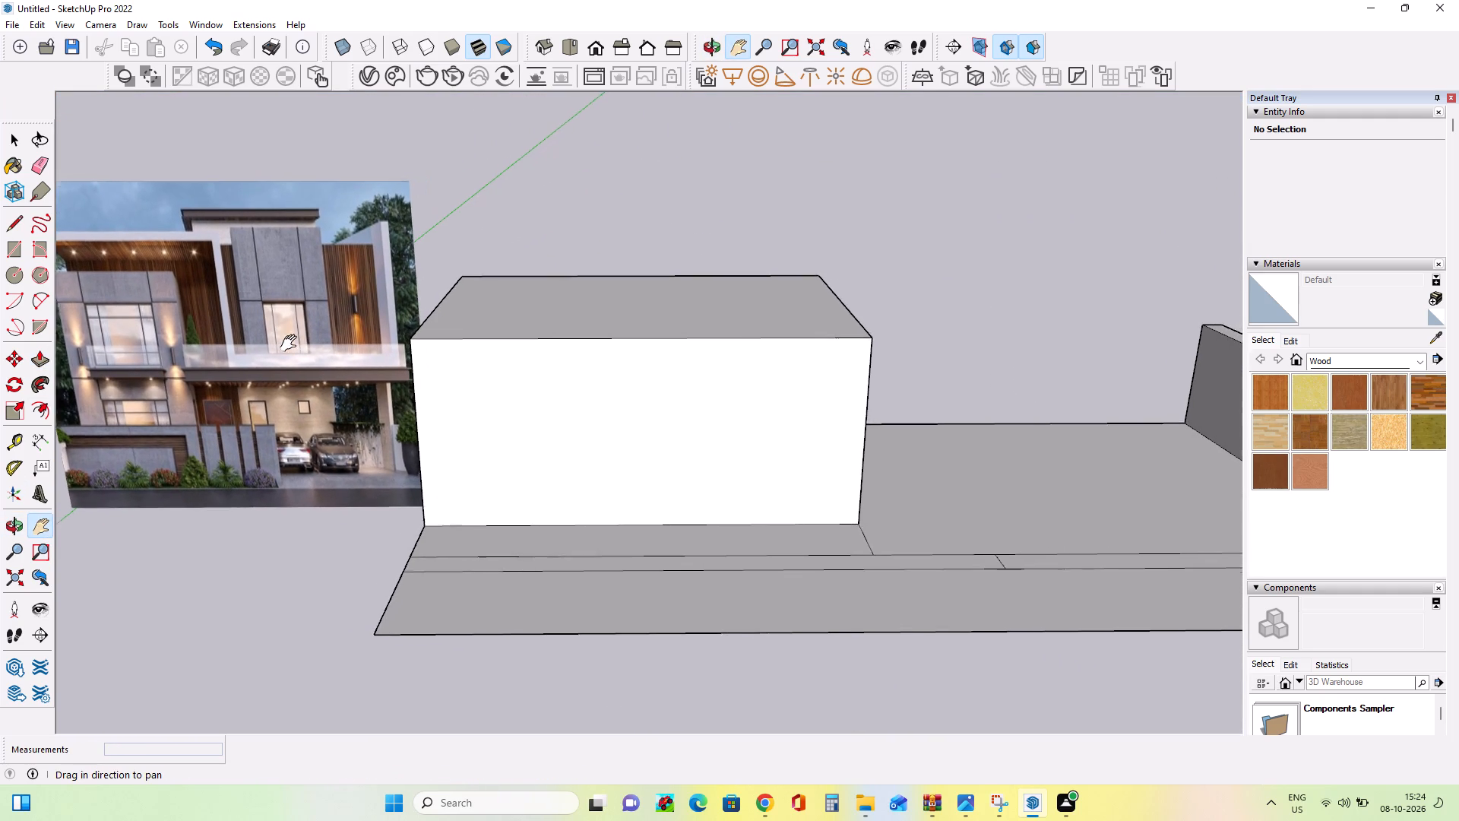
pyautogui.moveTo(292, 344); pyautogui.dragTo(251, 362)
pyautogui.moveTo(644, 444); pyautogui.dragTo(686, 411, button='middle')
pyautogui.scroll(-4, 686, 411)
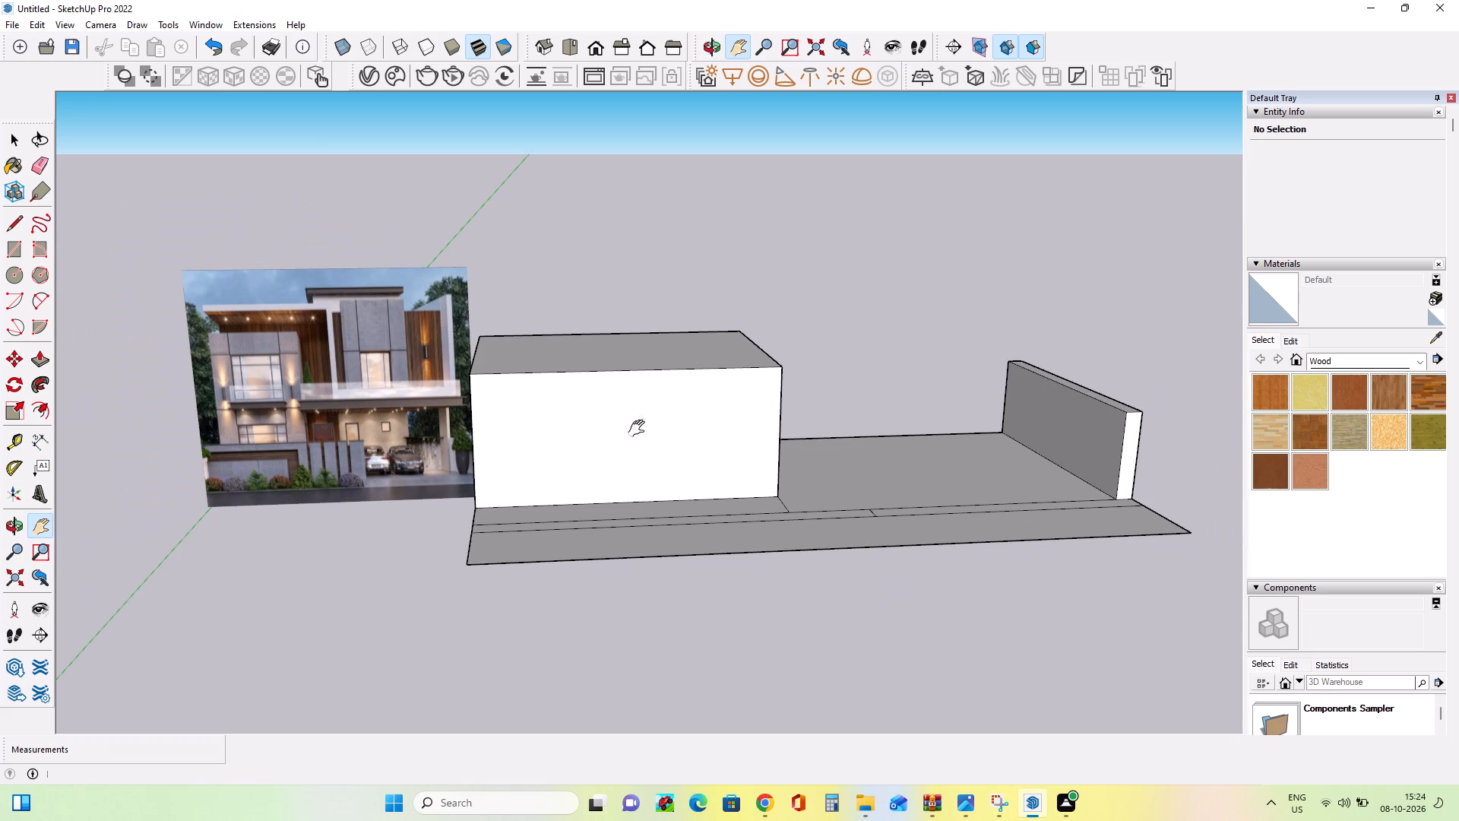
pyautogui.moveTo(605, 448); pyautogui.dragTo(552, 521)
pyautogui.scroll(1, 654, 491)
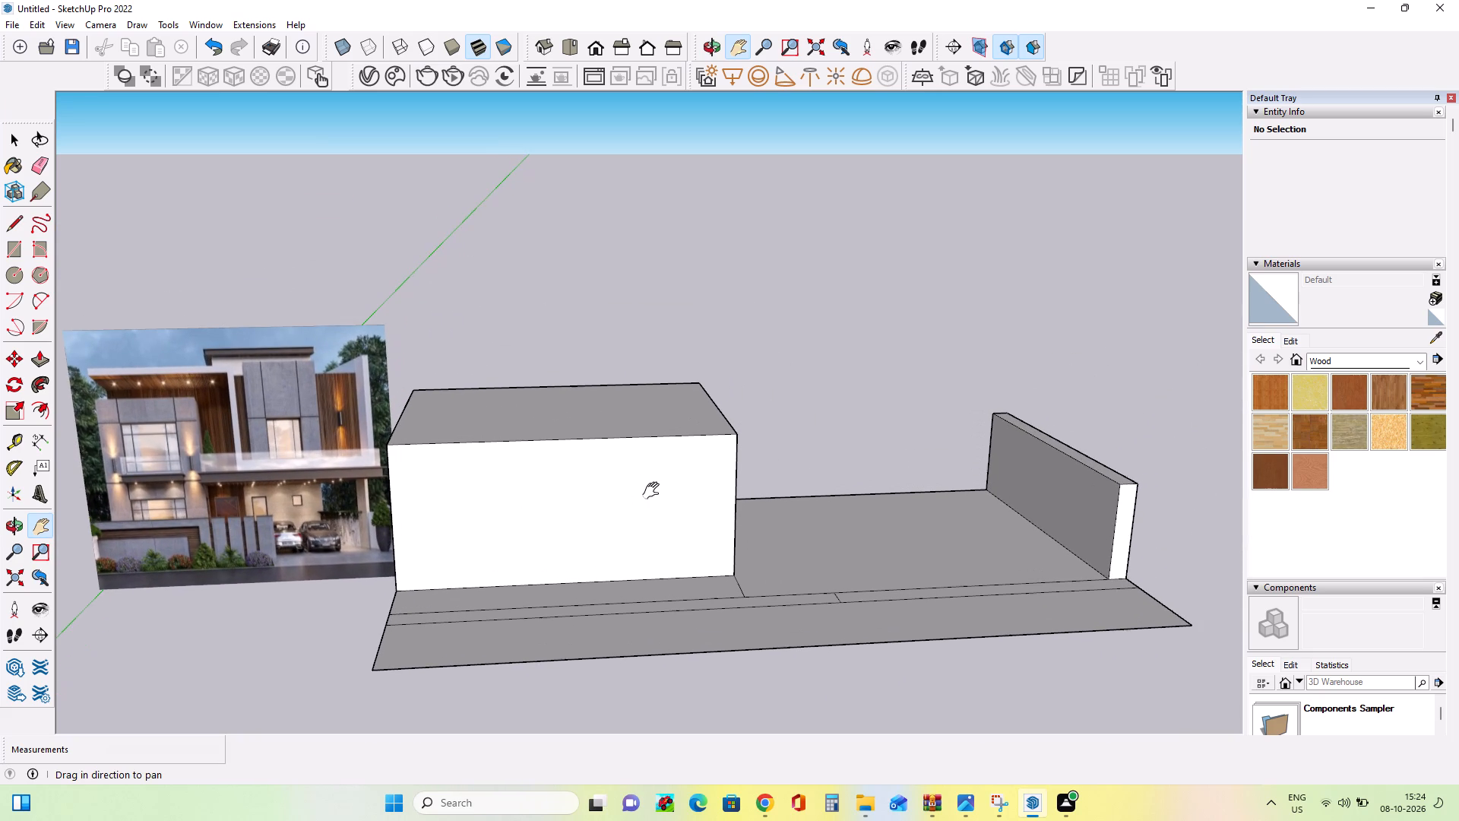
pyautogui.scroll(1, 654, 490)
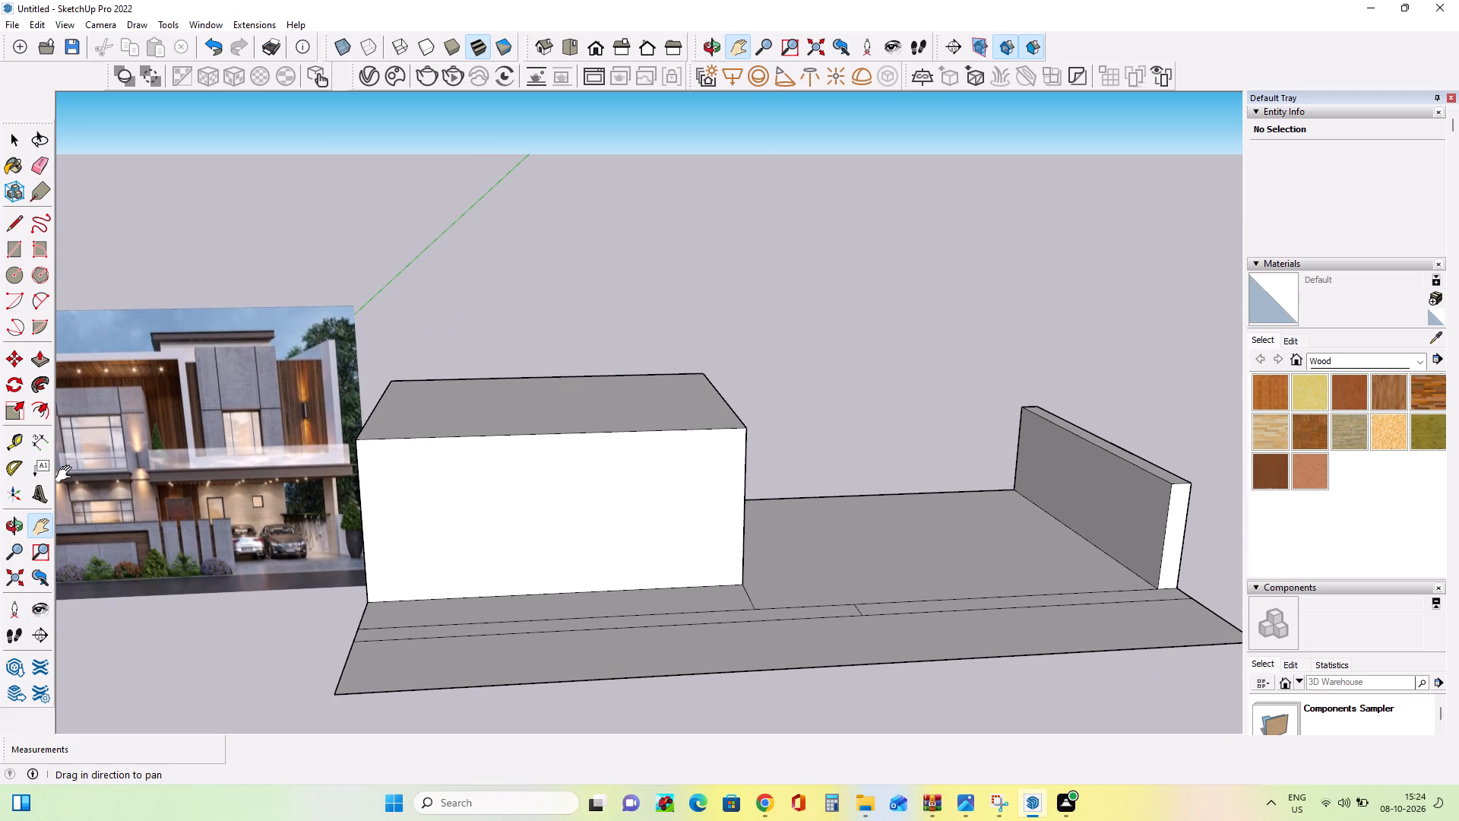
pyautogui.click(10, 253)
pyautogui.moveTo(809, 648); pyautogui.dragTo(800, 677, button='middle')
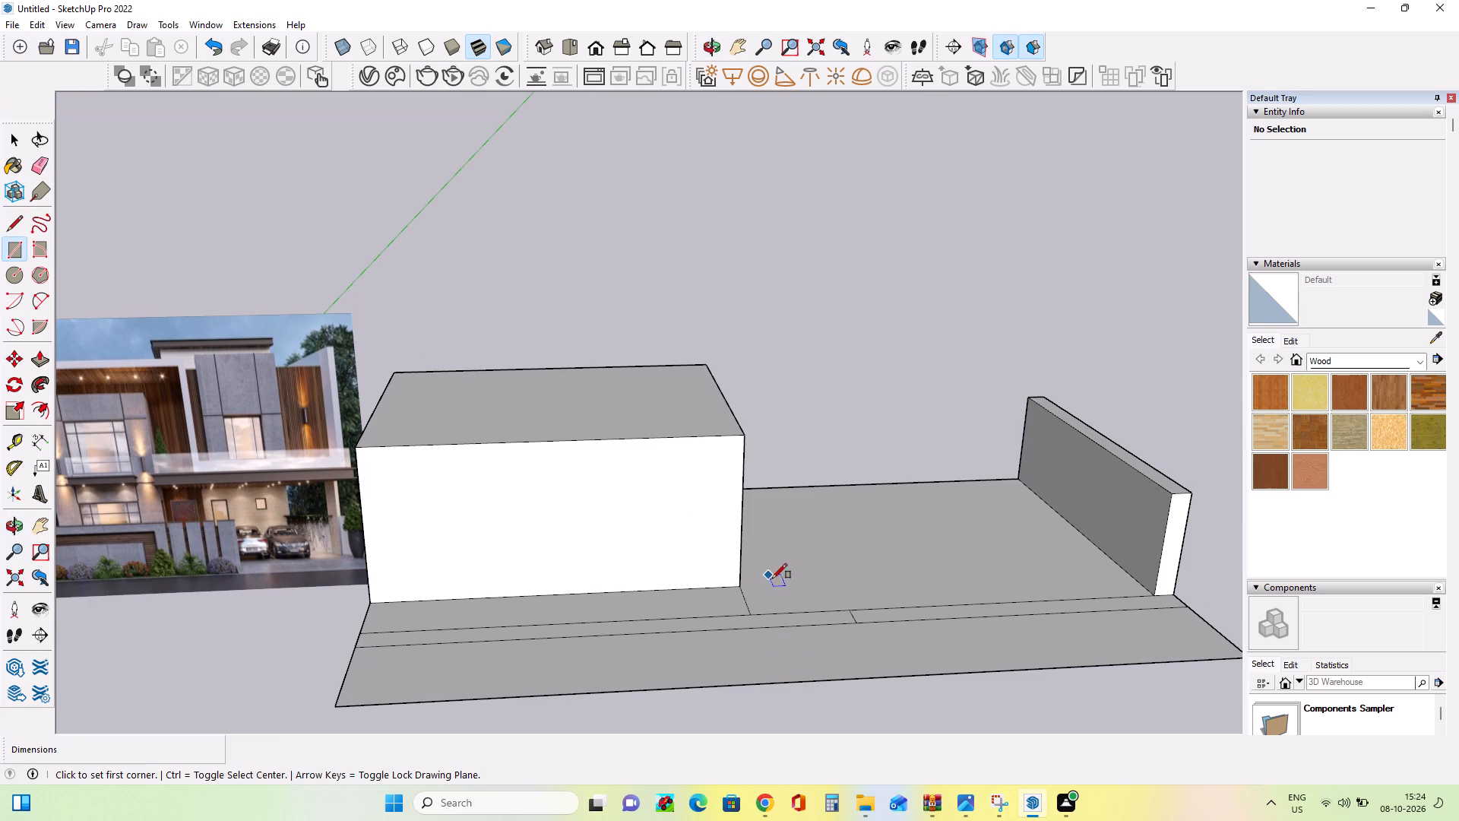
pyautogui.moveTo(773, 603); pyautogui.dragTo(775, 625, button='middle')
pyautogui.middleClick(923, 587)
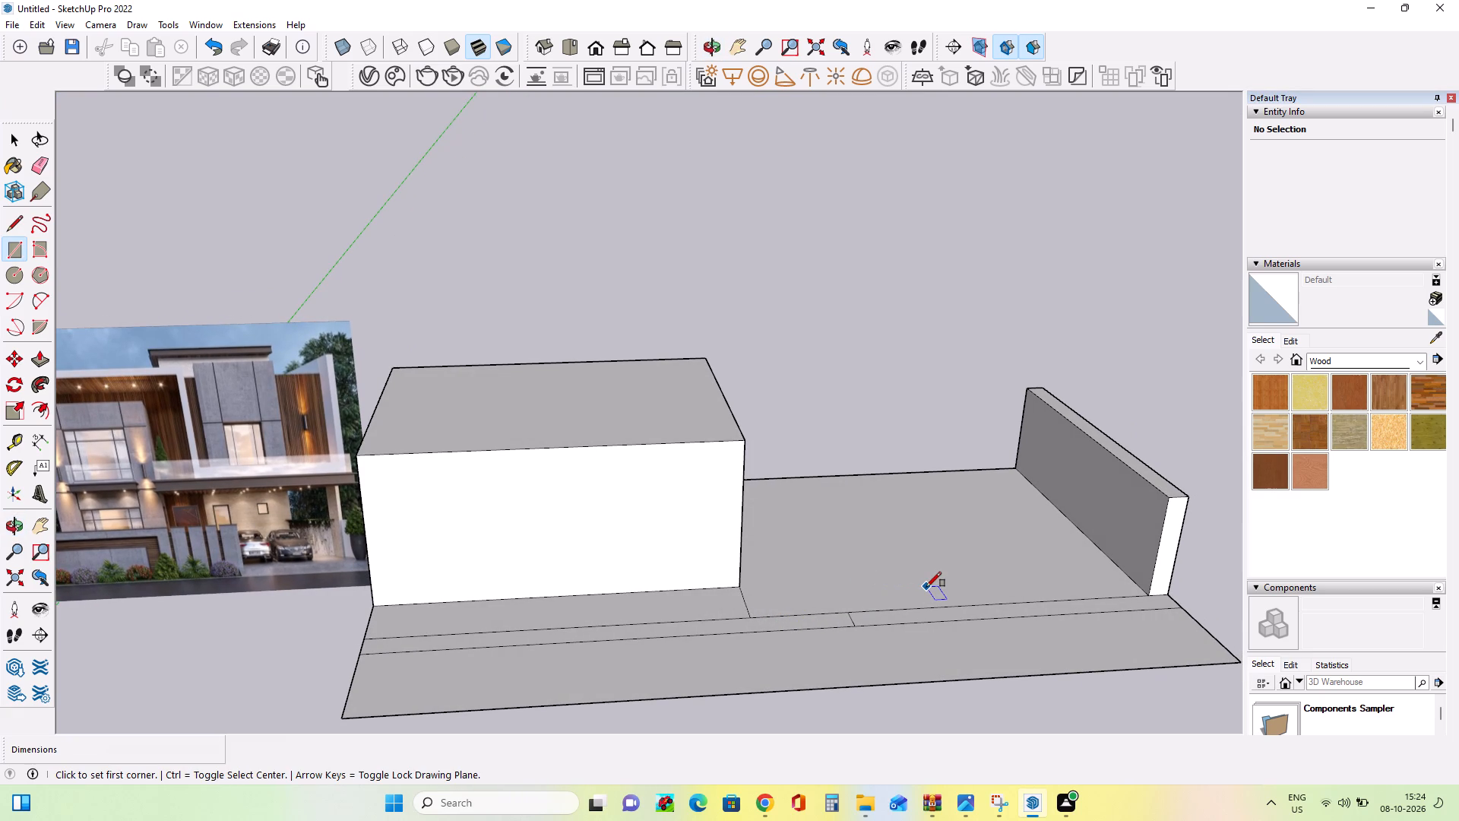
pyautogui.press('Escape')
# Study the carport and entrance in the elevation image beside the ground-floor block.
pyautogui.scroll(8, 345, 592)
pyautogui.moveTo(348, 572); pyautogui.dragTo(320, 518, button='middle')
pyautogui.middleClick(327, 515)
pyautogui.moveTo(339, 511); pyautogui.dragTo(395, 493, button='middle')
pyautogui.scroll(-6, 396, 493)
pyautogui.moveTo(362, 495); pyautogui.dragTo(222, 489, button='middle')
pyautogui.scroll(3, 263, 449)
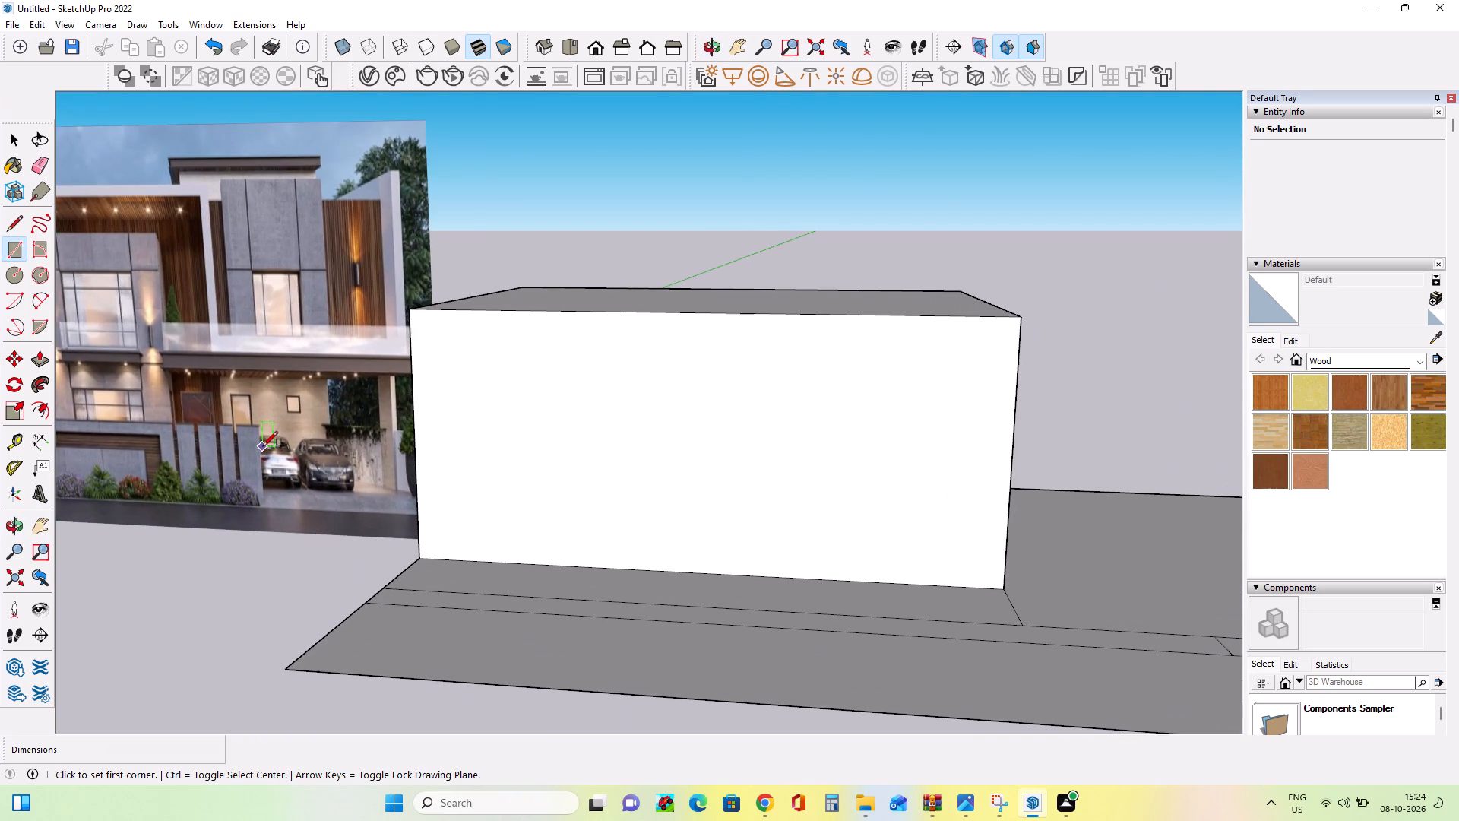
pyautogui.moveTo(267, 445); pyautogui.dragTo(371, 442, button='middle')
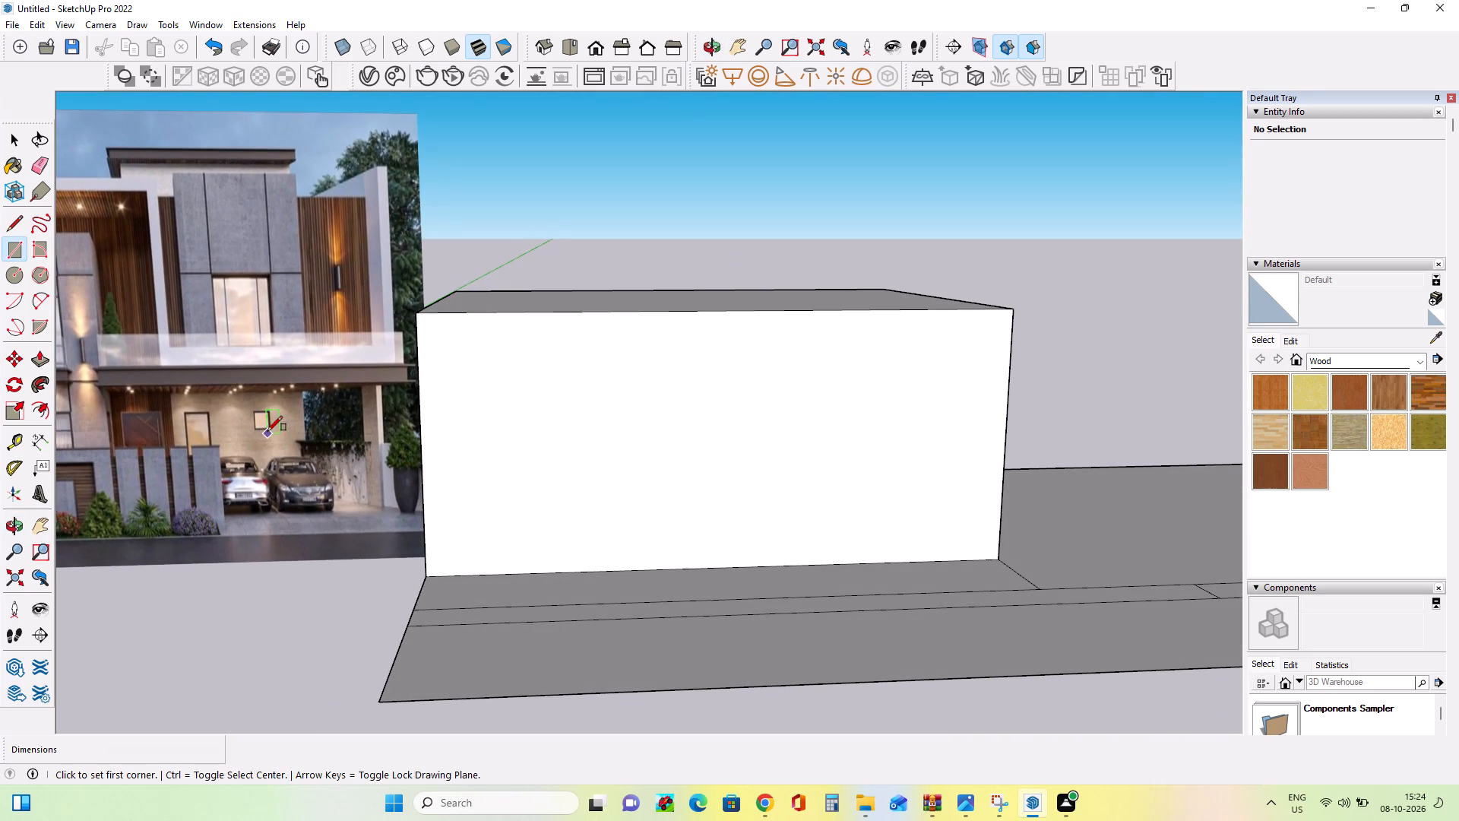
pyautogui.moveTo(271, 424); pyautogui.dragTo(271, 395, button='middle')
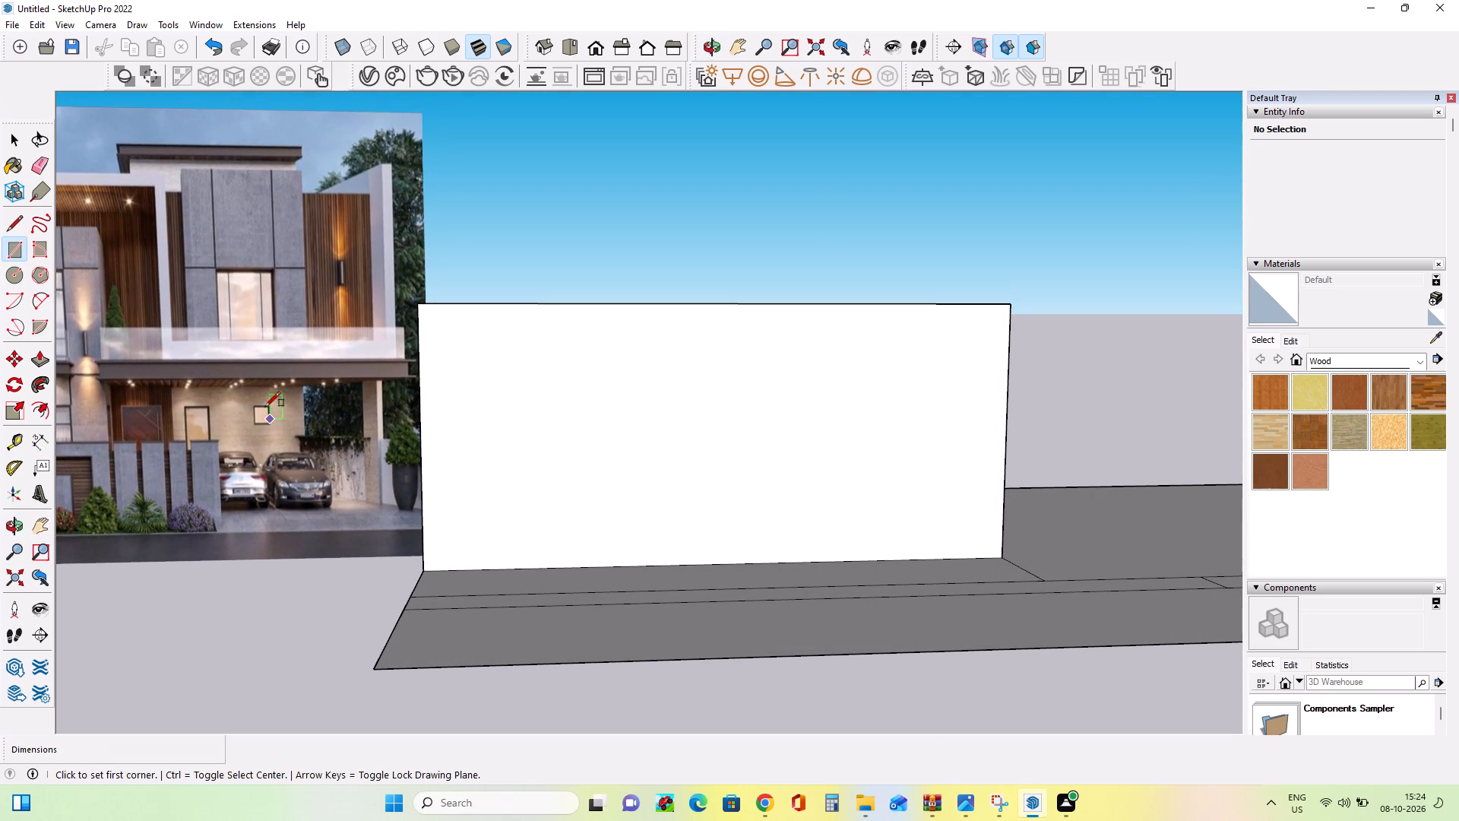
pyautogui.moveTo(245, 464); pyautogui.dragTo(247, 486, button='middle')
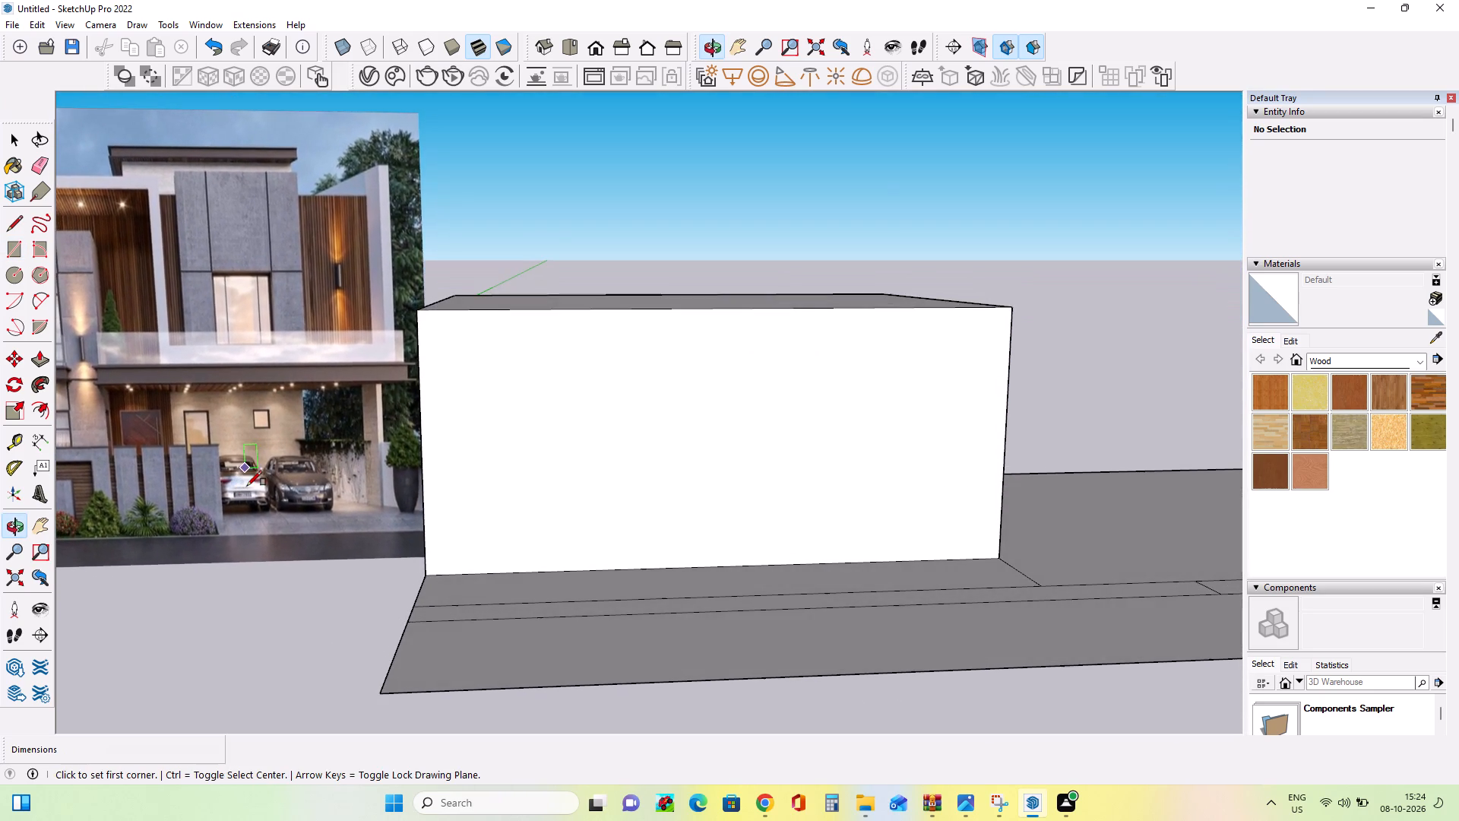
pyautogui.scroll(-9, 247, 486)
pyautogui.moveTo(720, 559); pyautogui.dragTo(724, 621, button='middle')
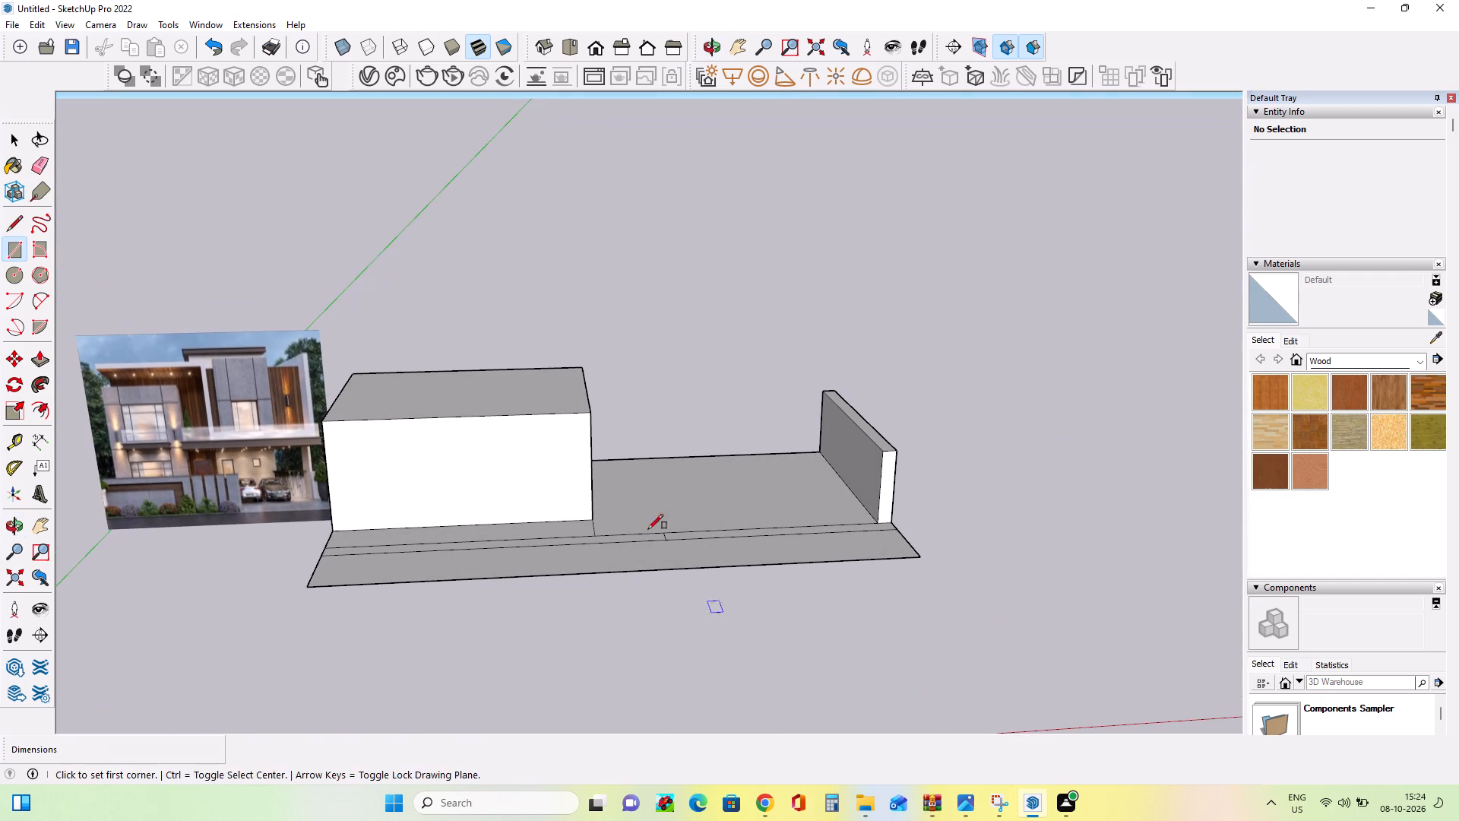
# Push/Pull the open ground area between the block and the side wall up level with the block's top.
pyautogui.click(40, 360)
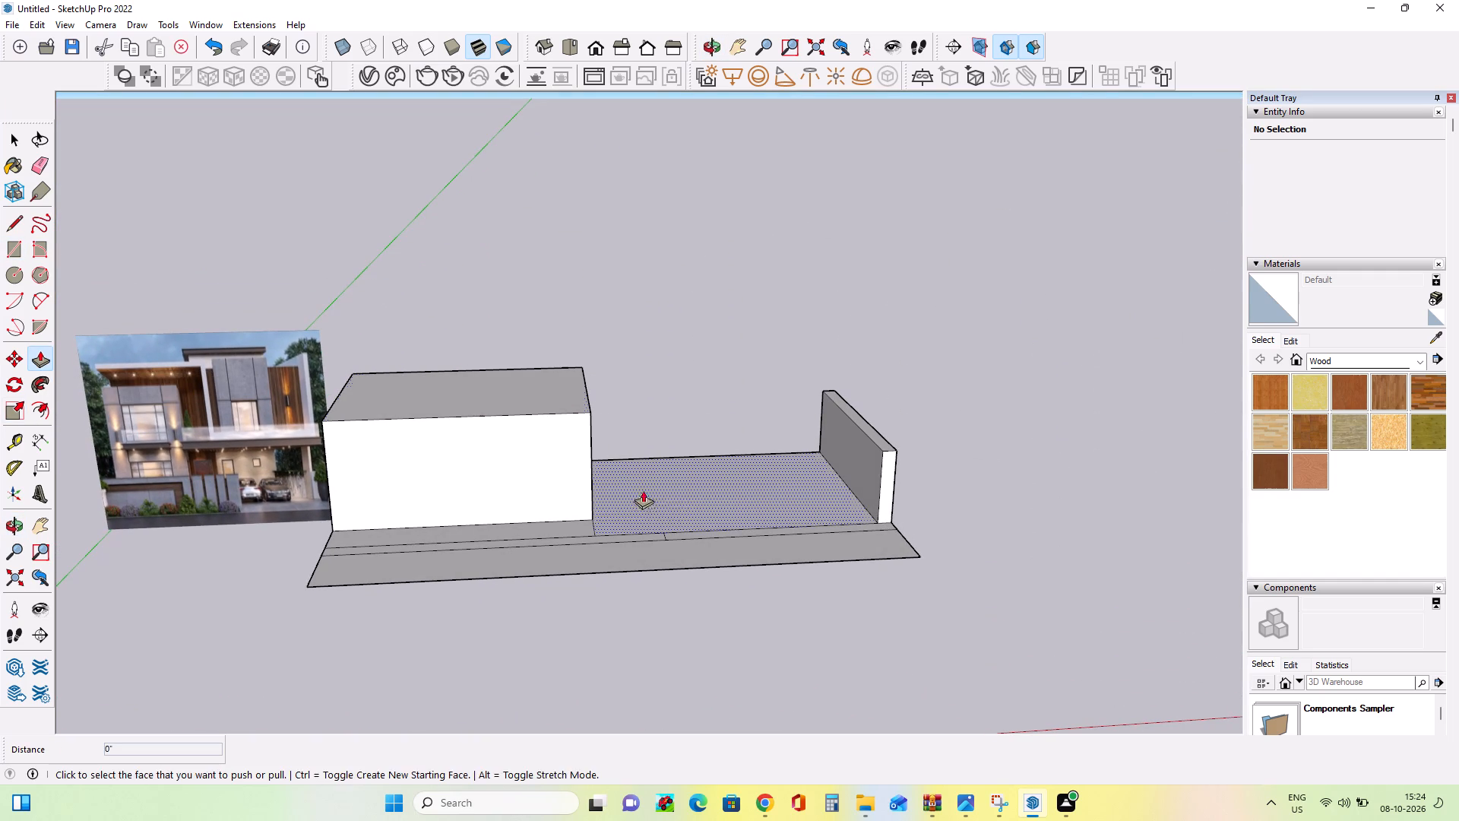
pyautogui.click(679, 499)
pyautogui.click(537, 384)
pyautogui.click(633, 431)
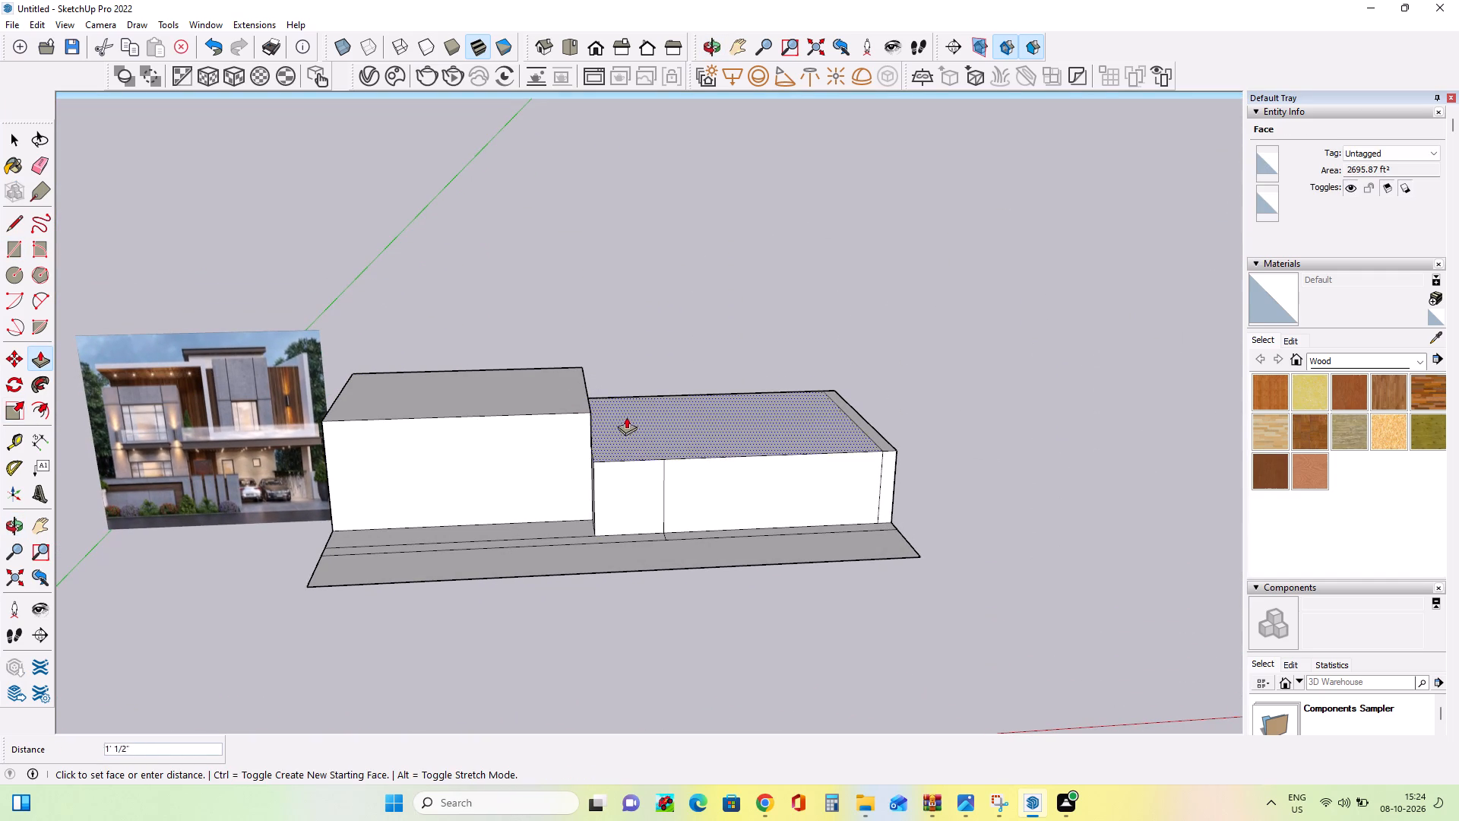
pyautogui.click(574, 385)
# Push/Pull the new mass's wide front face back about 40' 5/8" to hollow out the carport in front of a back wall.
pyautogui.moveTo(766, 457); pyautogui.dragTo(571, 486, button='middle')
pyautogui.moveTo(681, 474); pyautogui.dragTo(806, 461, button='middle')
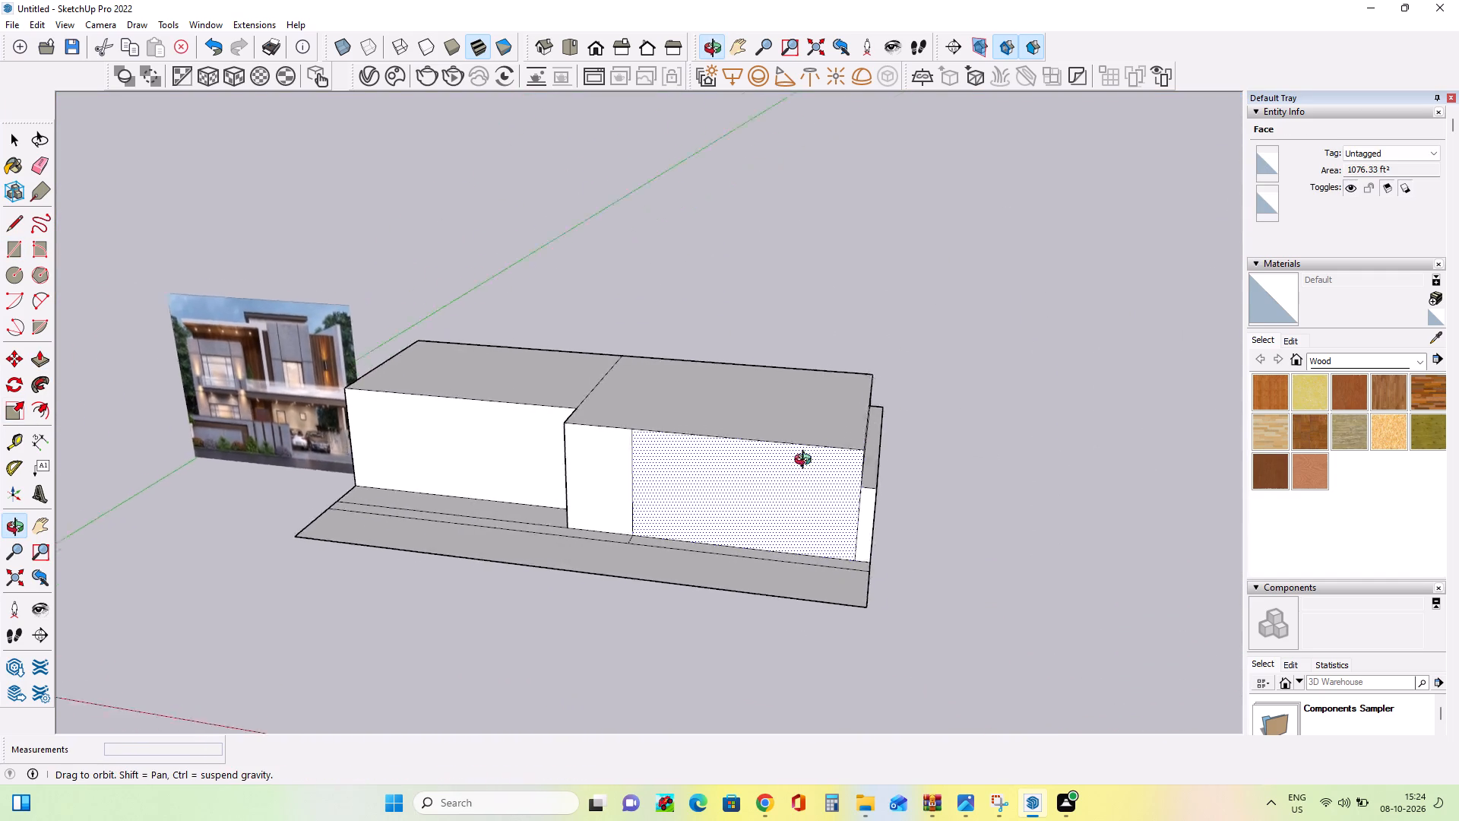
pyautogui.moveTo(806, 461); pyautogui.dragTo(928, 426, button='middle')
pyautogui.moveTo(859, 445); pyautogui.dragTo(616, 483, button='middle')
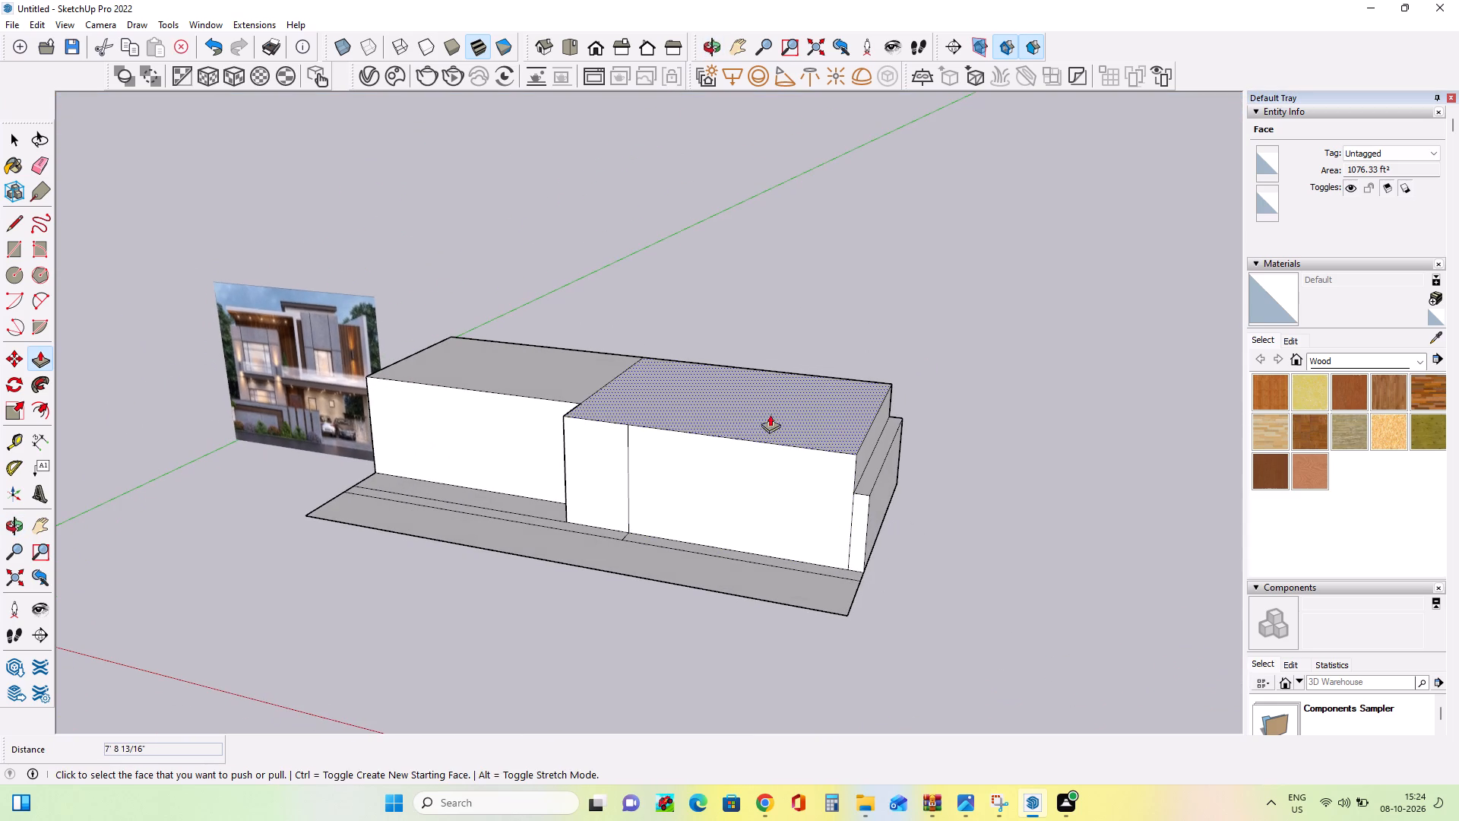
pyautogui.moveTo(678, 429); pyautogui.dragTo(727, 427, button='middle')
pyautogui.moveTo(635, 477); pyautogui.dragTo(765, 525, button='middle')
pyautogui.click(683, 468)
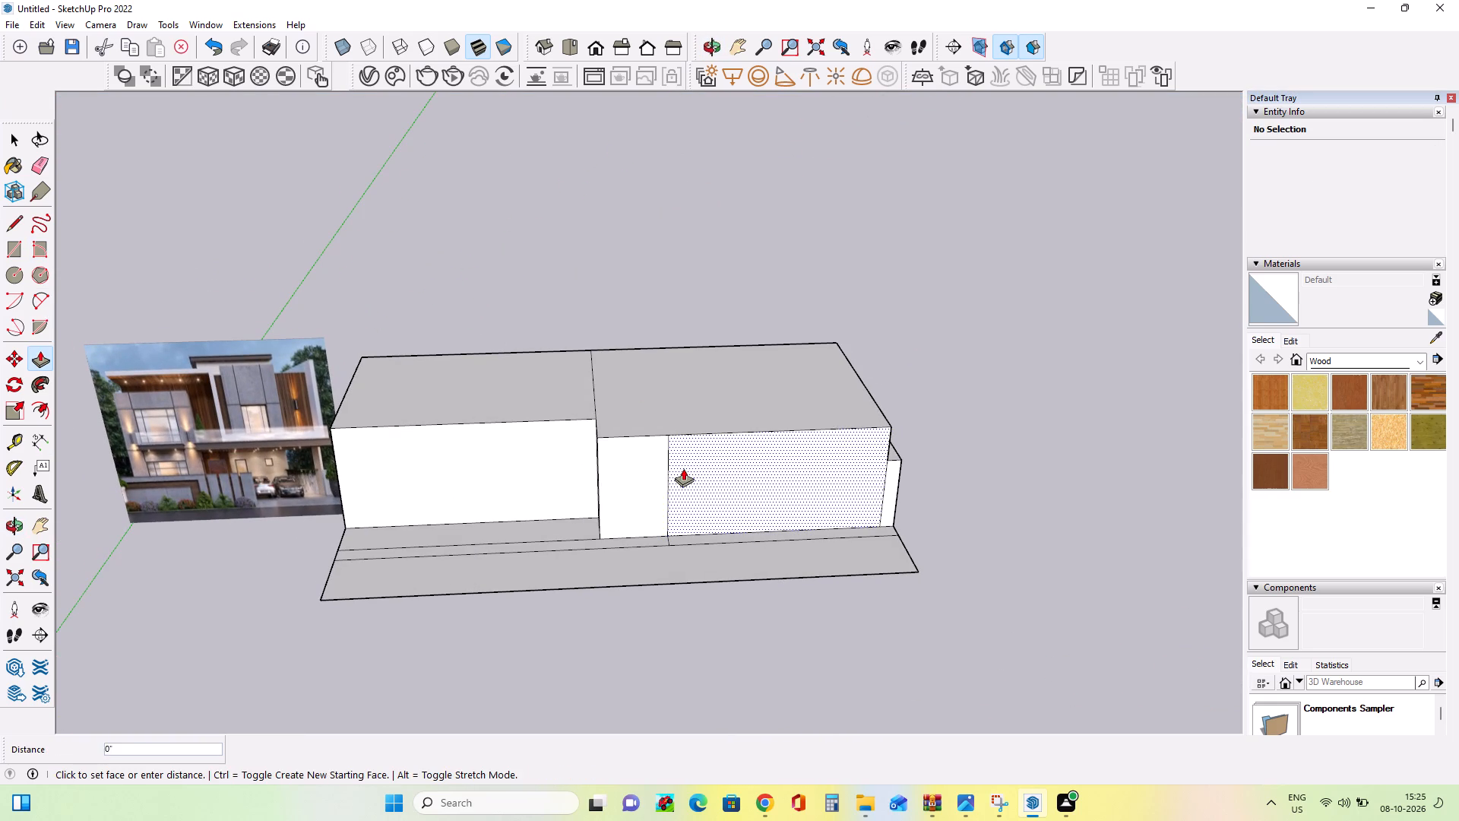
pyautogui.click(688, 379)
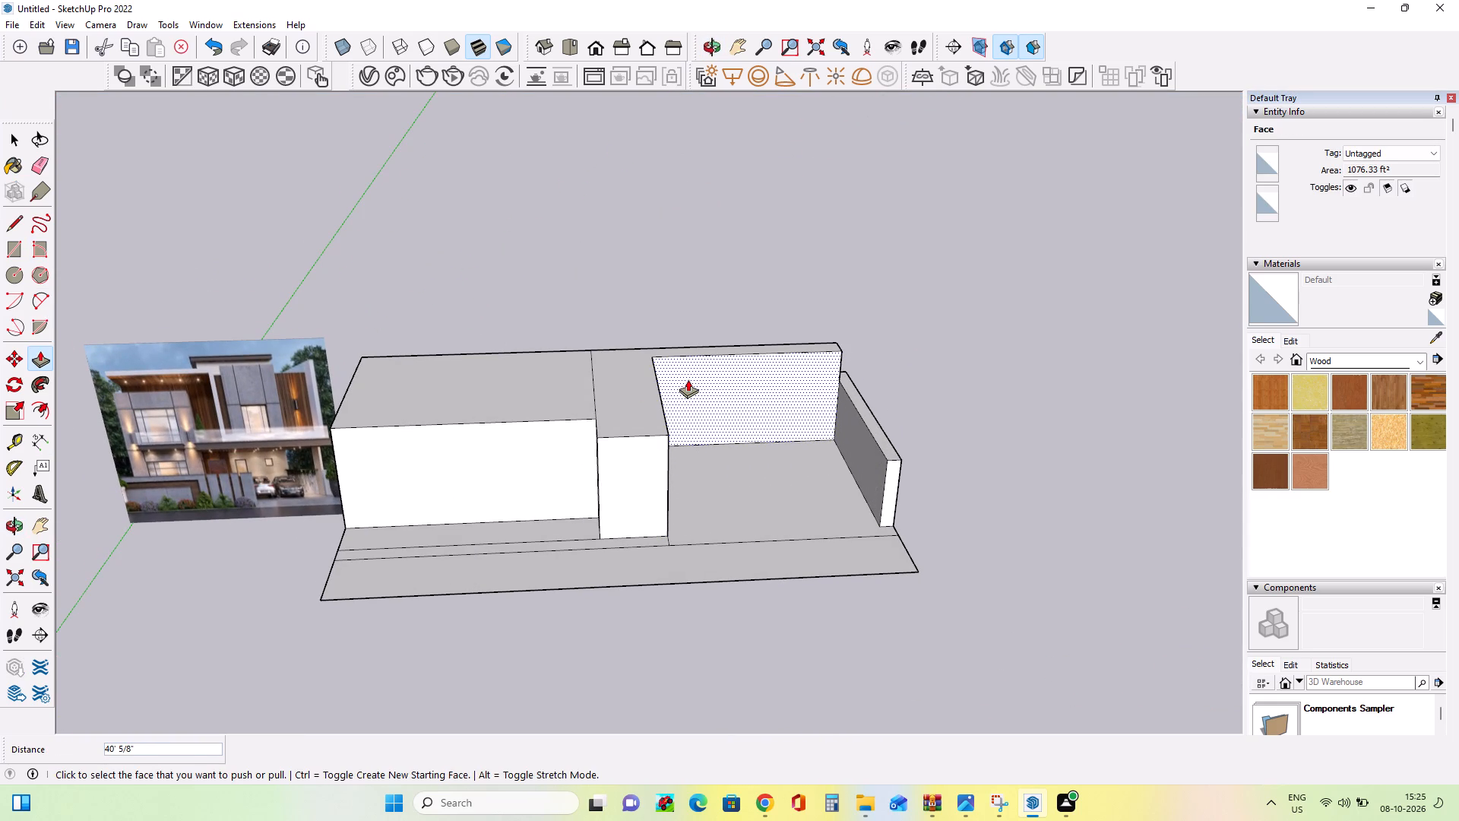
# Push/Pull the remaining narrow front face beside the block back about 40' so it is flush with the carport's back wall.
pyautogui.click(628, 493)
pyautogui.click(657, 383)
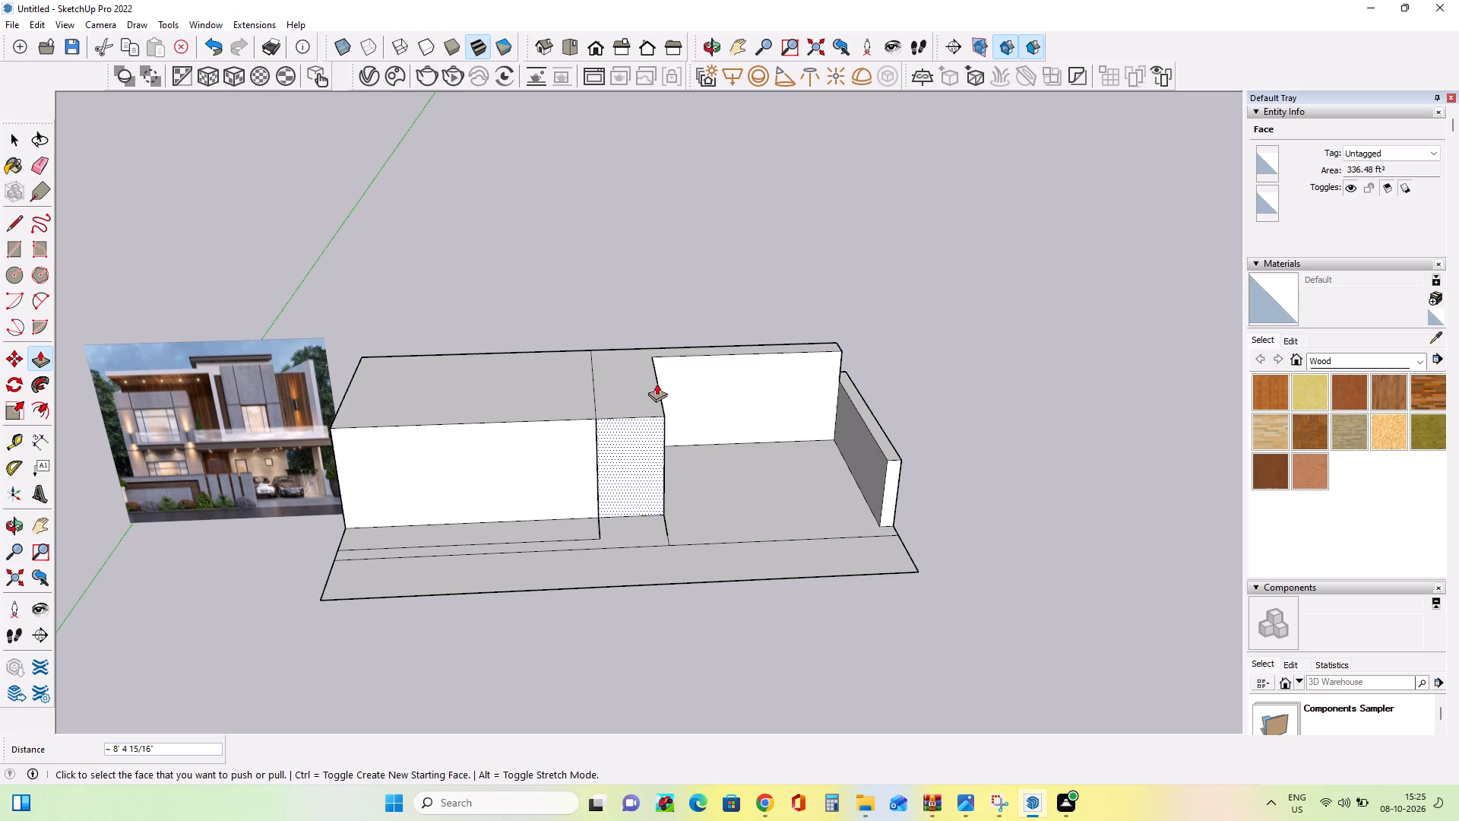
pyautogui.click(640, 455)
pyautogui.click(672, 368)
# Inspect the recessed carport space between the ground-floor block and the side wall.
pyautogui.moveTo(689, 477); pyautogui.dragTo(724, 445, button='middle')
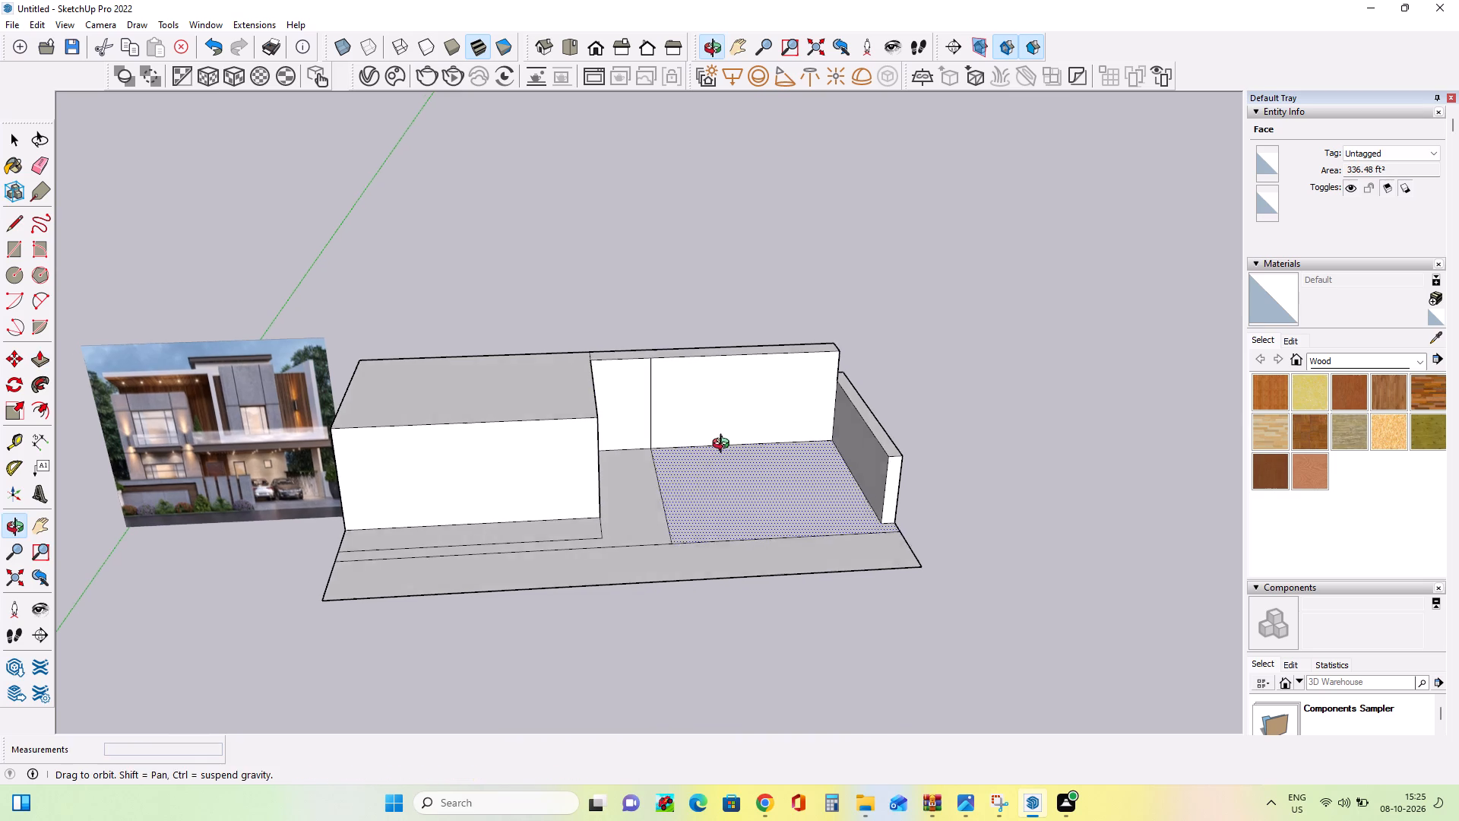
pyautogui.moveTo(724, 445); pyautogui.dragTo(742, 420, button='middle')
pyautogui.scroll(4, 743, 389)
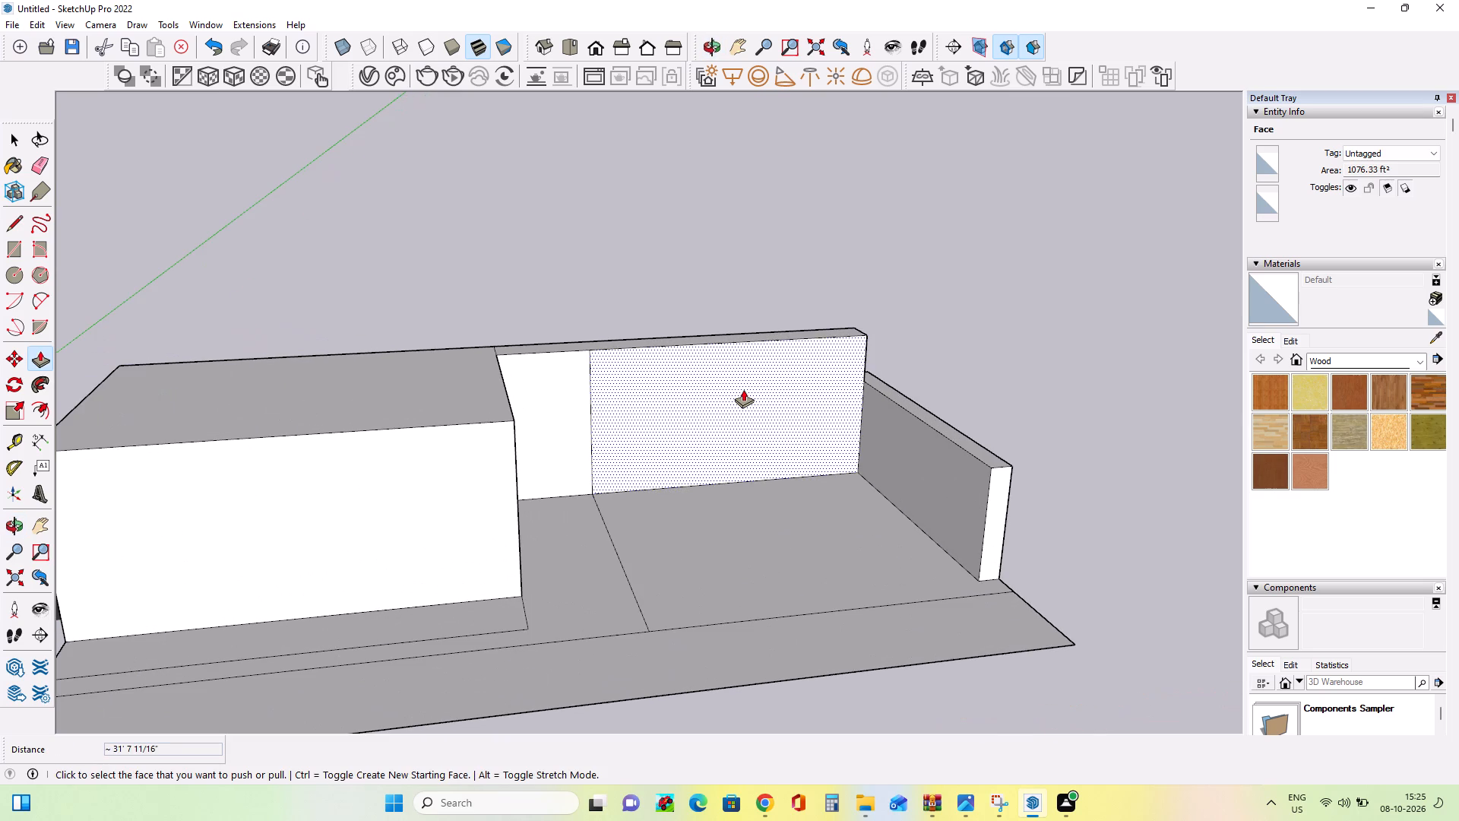
pyautogui.moveTo(742, 389); pyautogui.dragTo(727, 401, button='middle')
pyautogui.scroll(-5, 727, 401)
pyautogui.scroll(3, 570, 468)
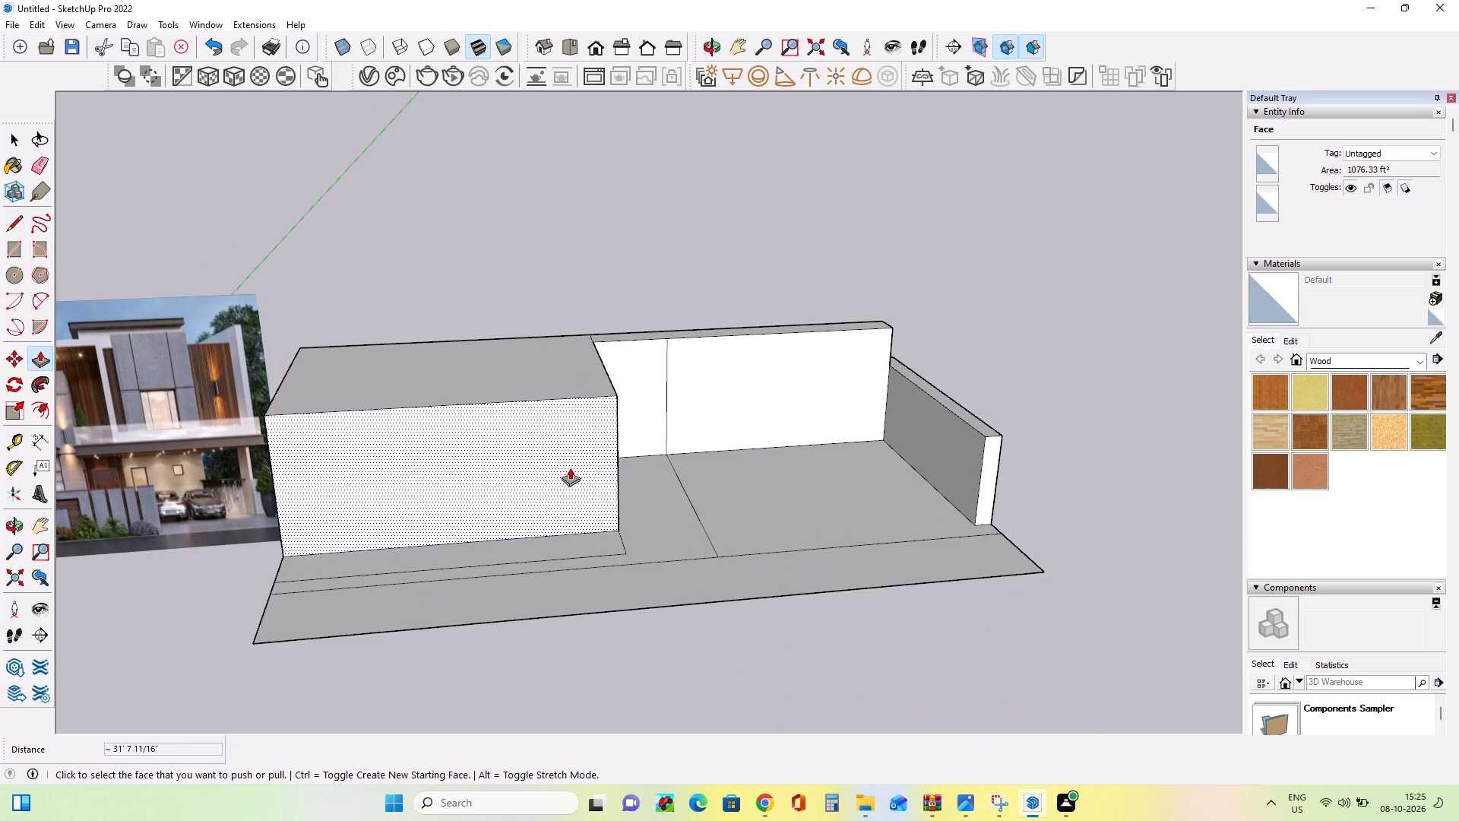
pyautogui.moveTo(570, 468); pyautogui.dragTo(569, 436, button='middle')
pyautogui.moveTo(745, 425); pyautogui.dragTo(732, 433, button='middle')
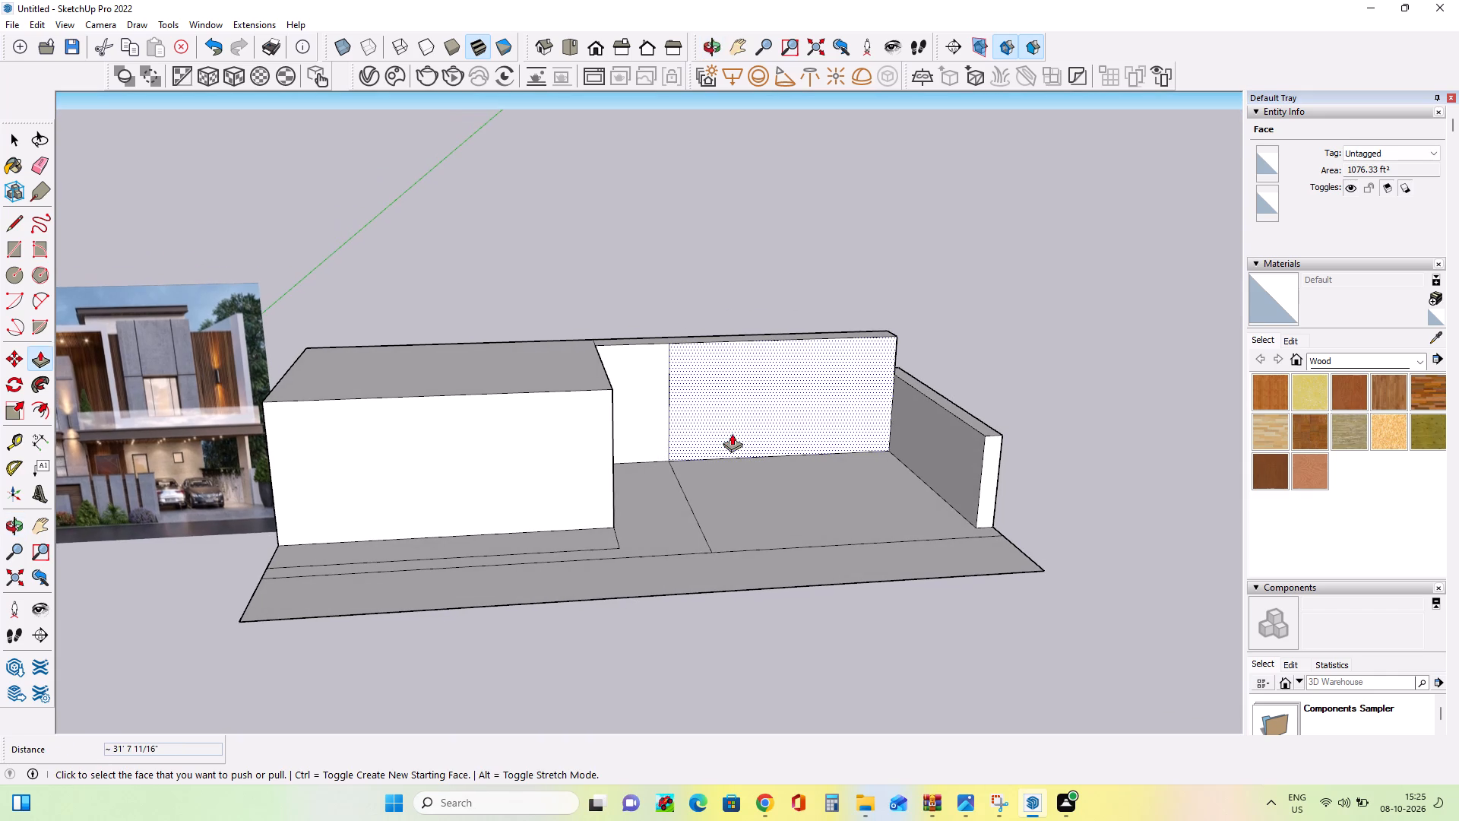
pyautogui.scroll(2, 680, 443)
pyautogui.scroll(-3, 680, 451)
# Erase the dividing line across the carport floor.
pyautogui.moveTo(692, 451); pyautogui.dragTo(680, 458, button='middle')
pyautogui.scroll(2, 674, 455)
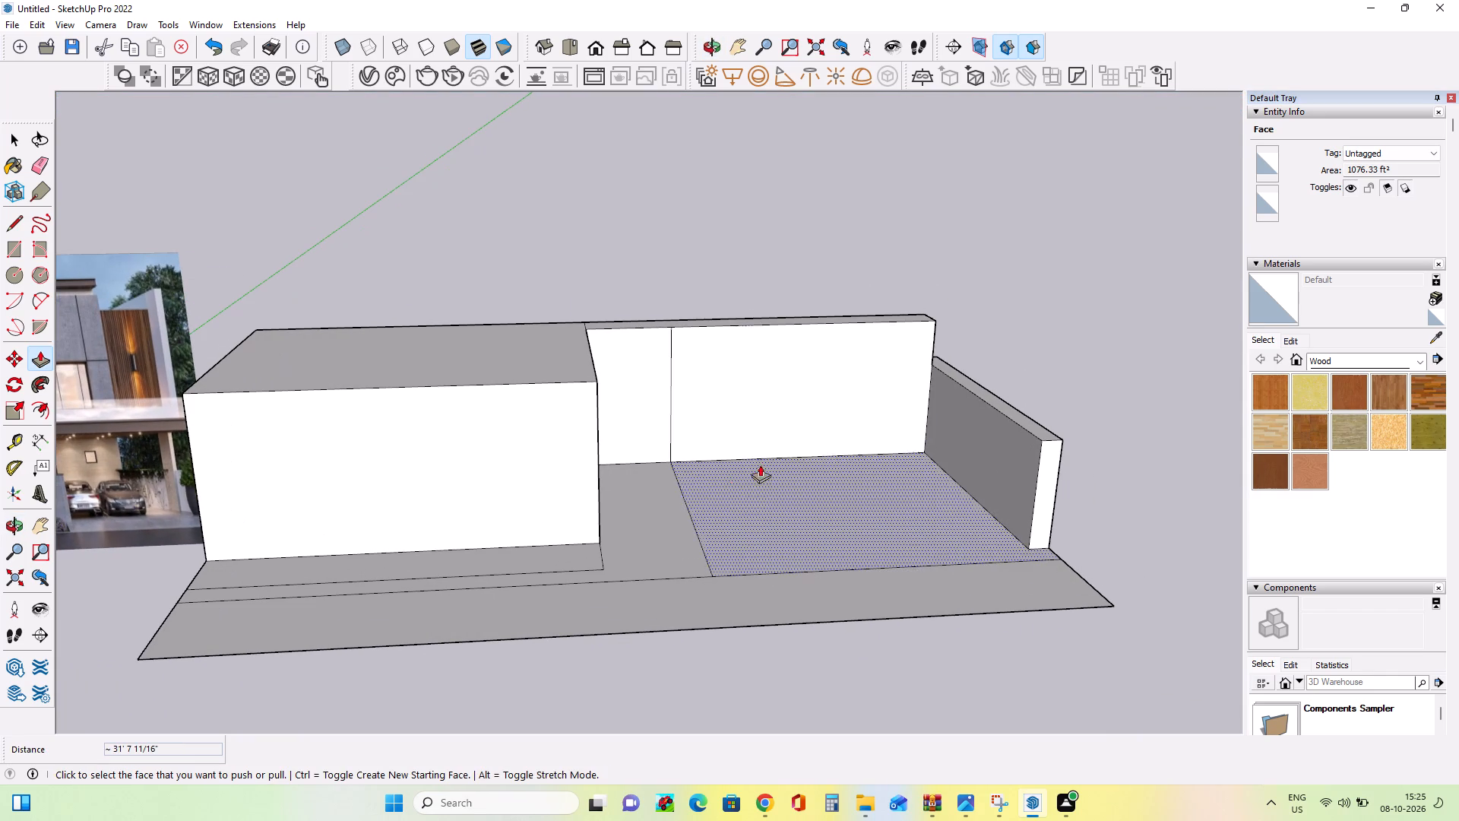
pyautogui.click(43, 154)
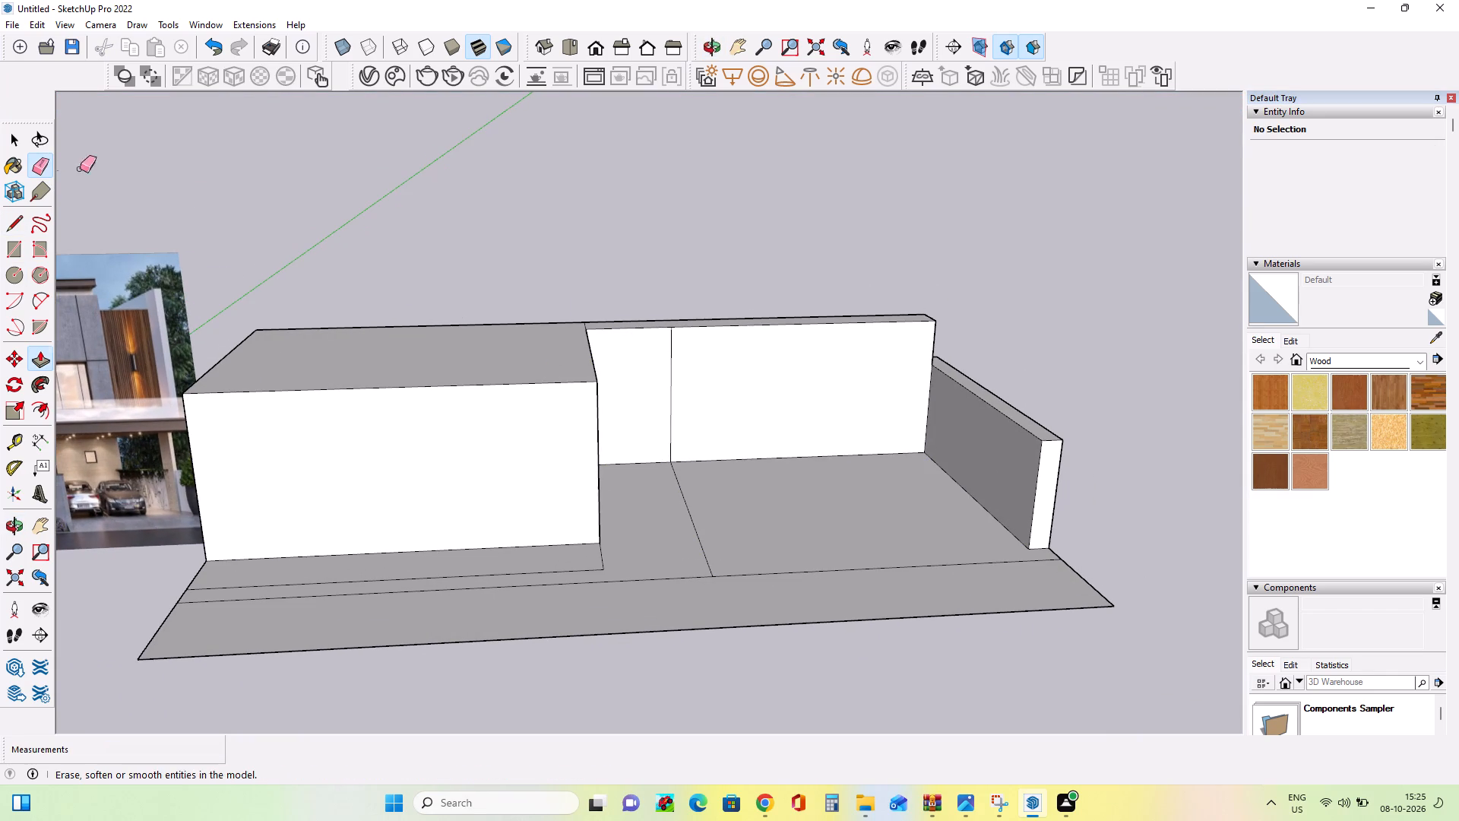
pyautogui.click(687, 504)
# Compare the ground-floor block, carport and side wall with the reference elevation image from several angles.
pyautogui.scroll(-6, 745, 514)
pyautogui.moveTo(586, 482); pyautogui.dragTo(587, 436, button='middle')
pyautogui.scroll(4, 562, 436)
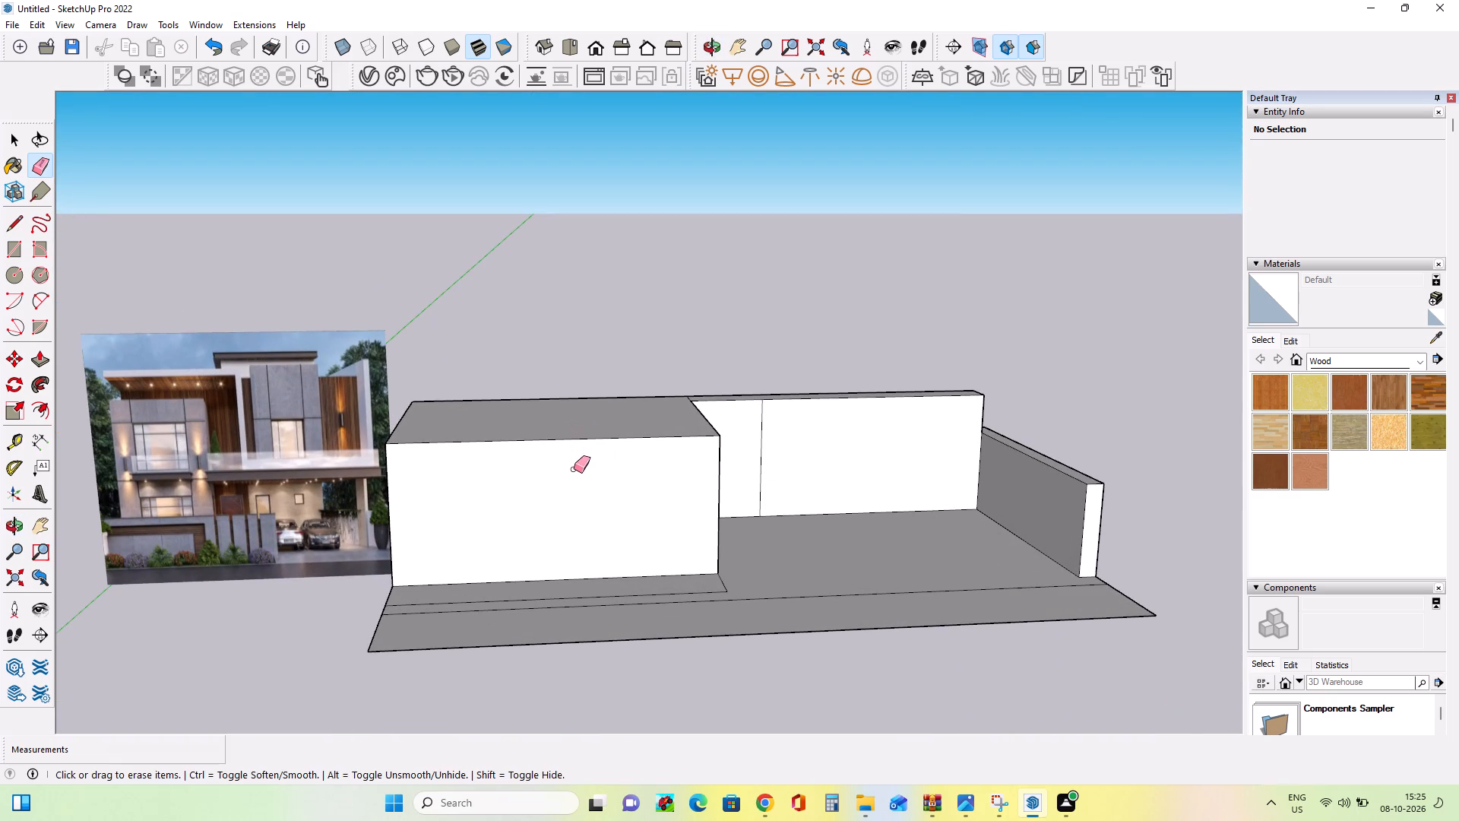
pyautogui.scroll(2, 574, 469)
pyautogui.moveTo(147, 518); pyautogui.dragTo(223, 525, button='middle')
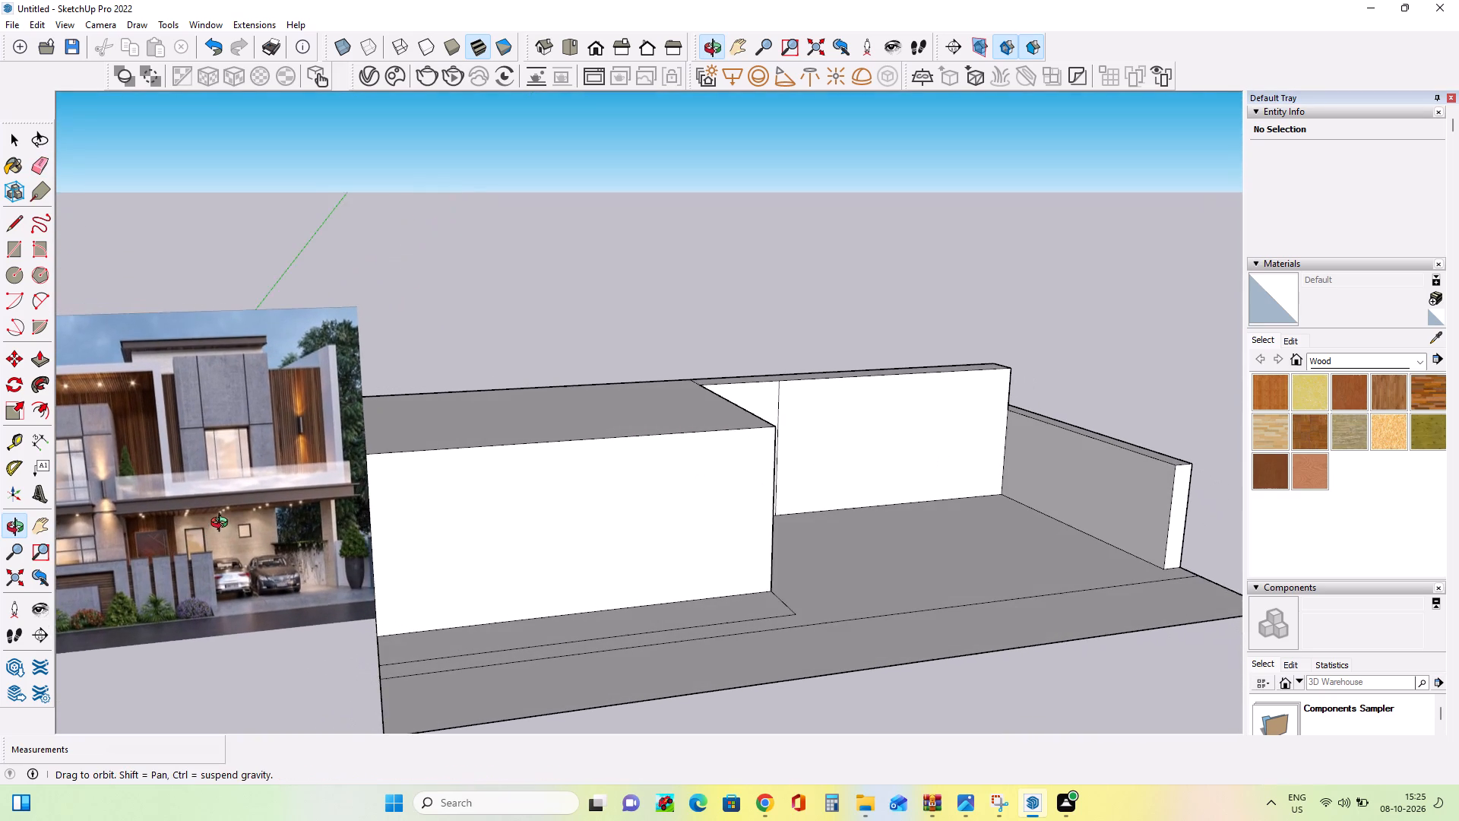
pyautogui.moveTo(223, 525); pyautogui.dragTo(224, 523, button='middle')
pyautogui.moveTo(223, 522); pyautogui.dragTo(154, 471, button='middle')
pyautogui.scroll(2, 188, 485)
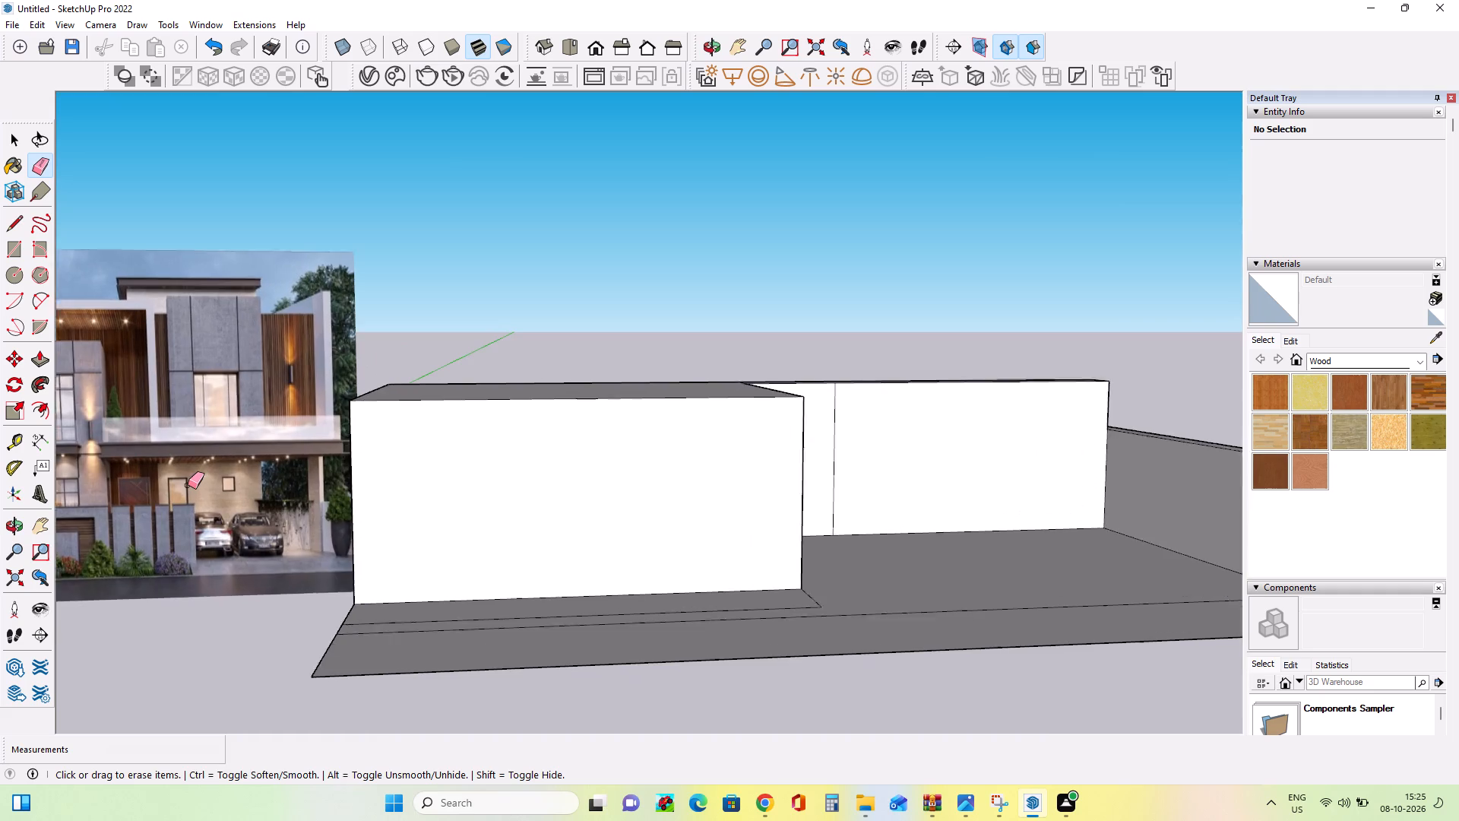
pyautogui.scroll(2, 188, 485)
pyautogui.moveTo(243, 487); pyautogui.dragTo(220, 502, button='middle')
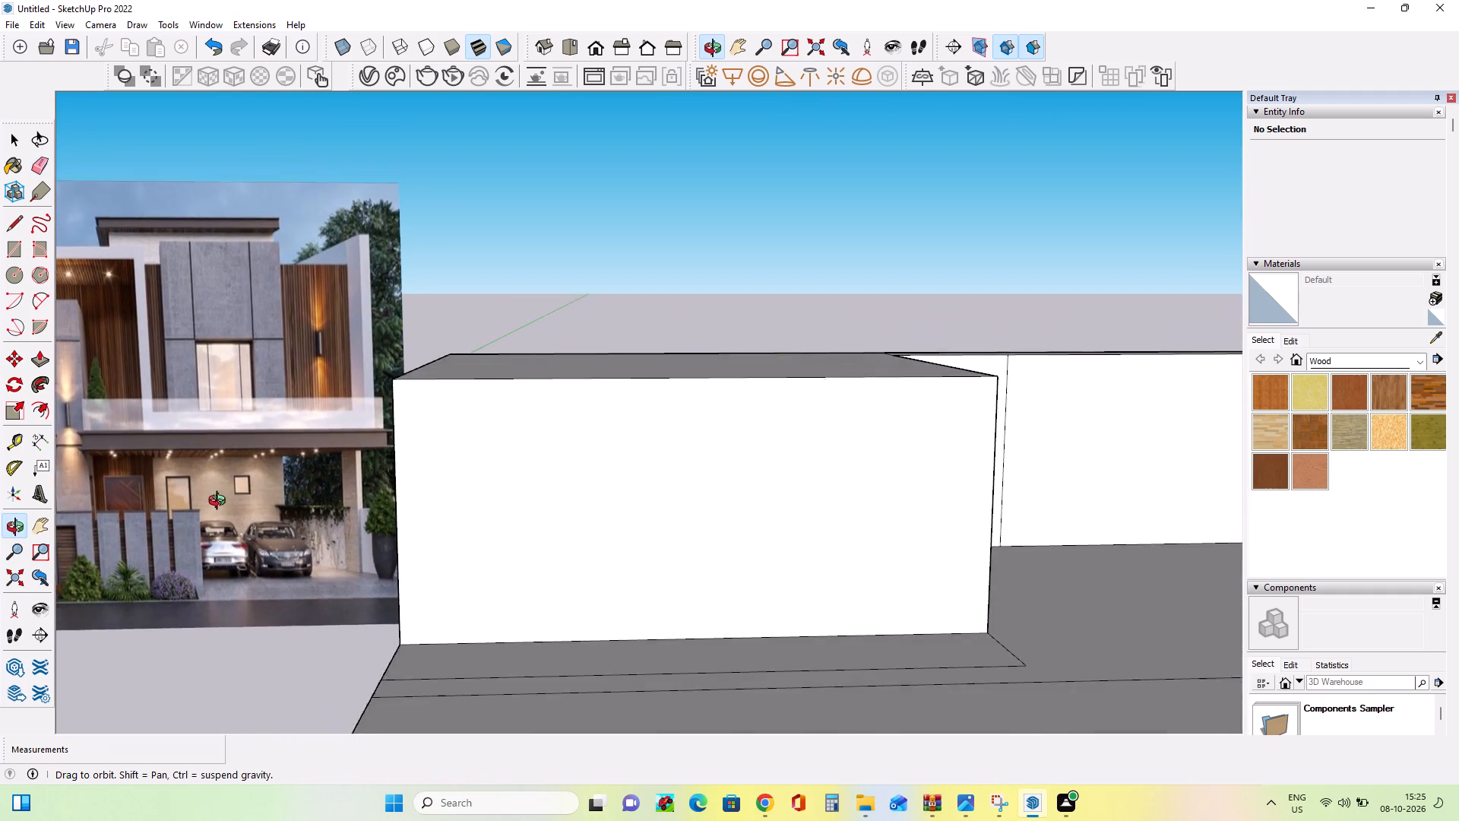
pyautogui.moveTo(220, 502); pyautogui.dragTo(258, 502, button='middle')
pyautogui.scroll(-6, 258, 502)
pyautogui.moveTo(497, 547); pyautogui.dragTo(498, 547, button='middle')
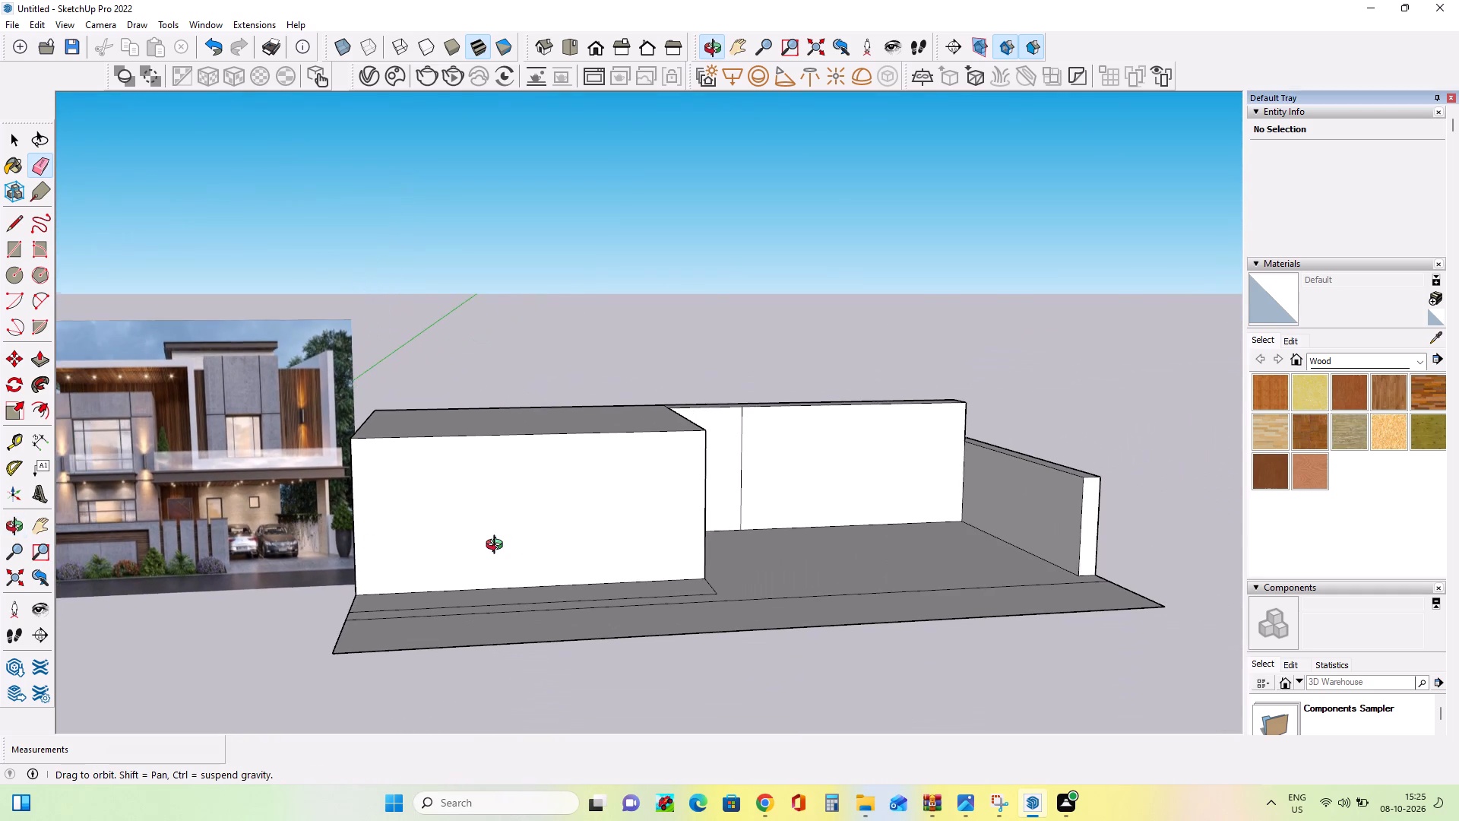
pyautogui.moveTo(498, 547); pyautogui.dragTo(522, 559, button='middle')
pyautogui.scroll(-4, 615, 556)
pyautogui.moveTo(709, 556); pyautogui.dragTo(711, 544, button='middle')
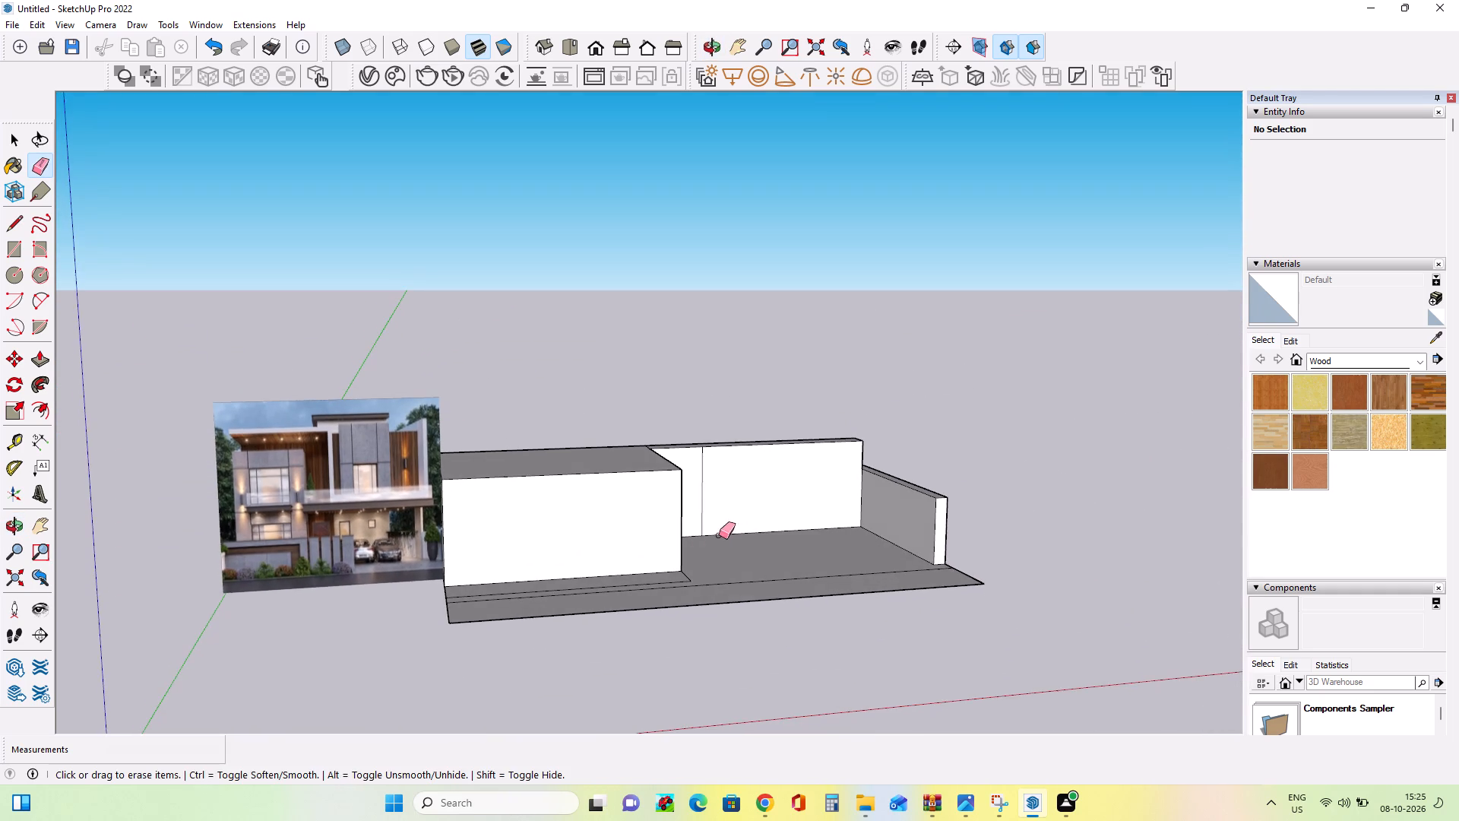
pyautogui.scroll(3, 737, 515)
pyautogui.moveTo(737, 515); pyautogui.dragTo(729, 518, button='middle')
pyautogui.scroll(-3, 729, 519)
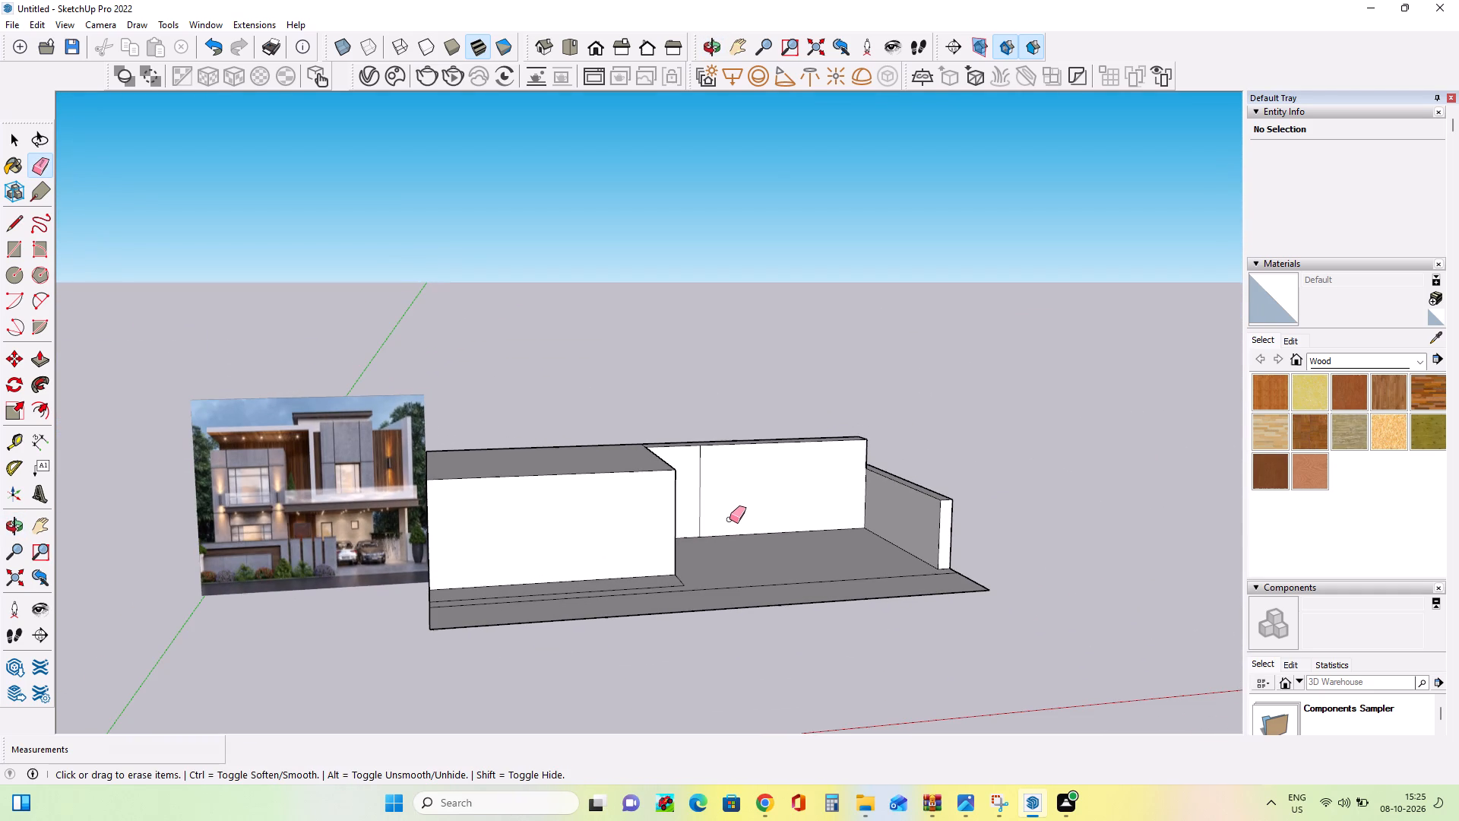
pyautogui.moveTo(741, 531); pyautogui.dragTo(658, 563, button='middle')
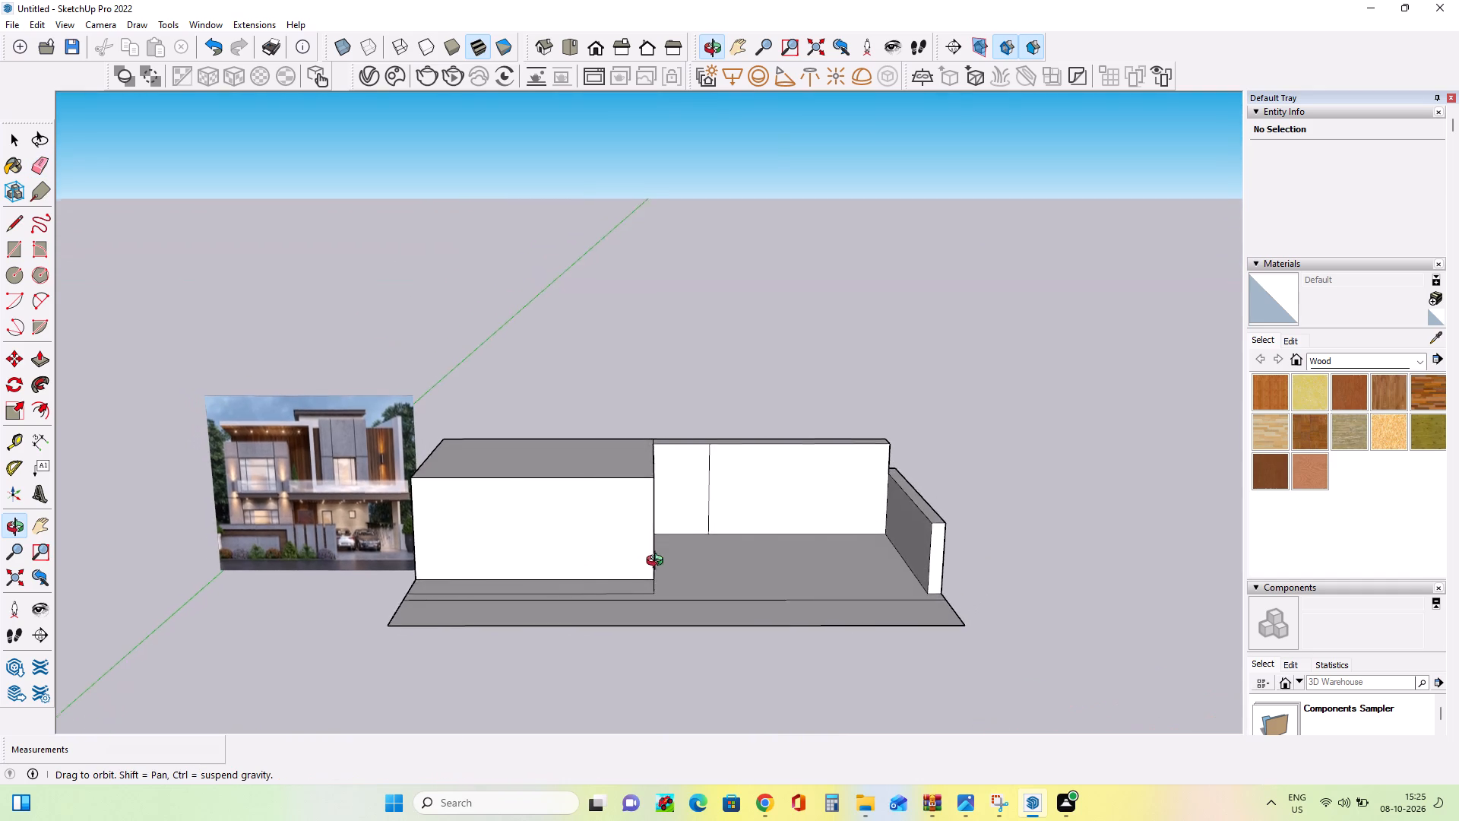
pyautogui.moveTo(658, 563); pyautogui.dragTo(695, 537, button='middle')
pyautogui.middleClick(701, 530)
pyautogui.middleClick(702, 529)
pyautogui.scroll(1, 754, 506)
pyautogui.moveTo(898, 534); pyautogui.dragTo(806, 546, button='middle')
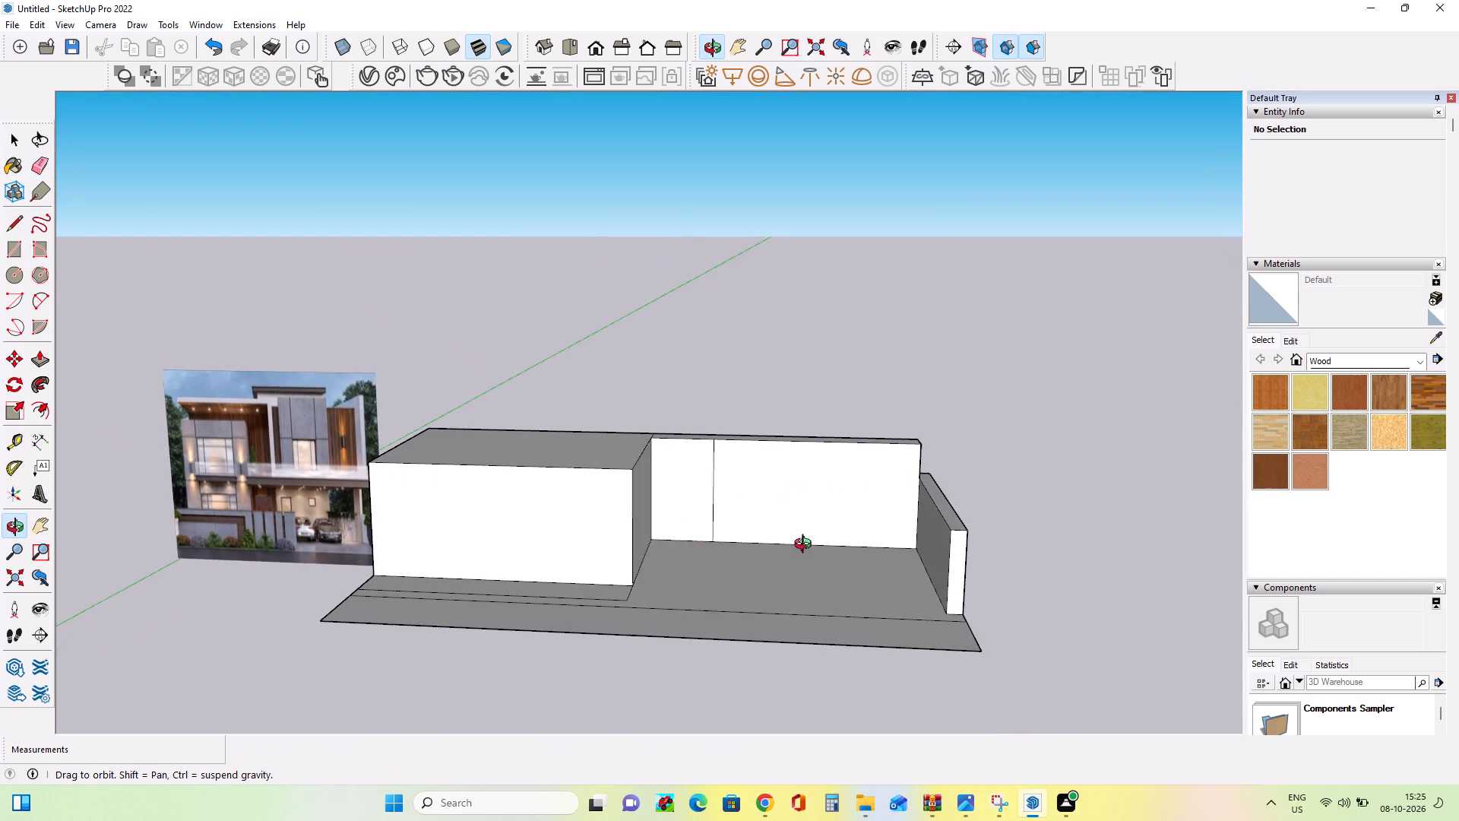
pyautogui.moveTo(806, 546); pyautogui.dragTo(911, 538, button='middle')
# Push/Pull the ground-floor block's outer side face beside the reference image inward about 4' 10 1/4".
pyautogui.moveTo(602, 534); pyautogui.dragTo(716, 534, button='middle')
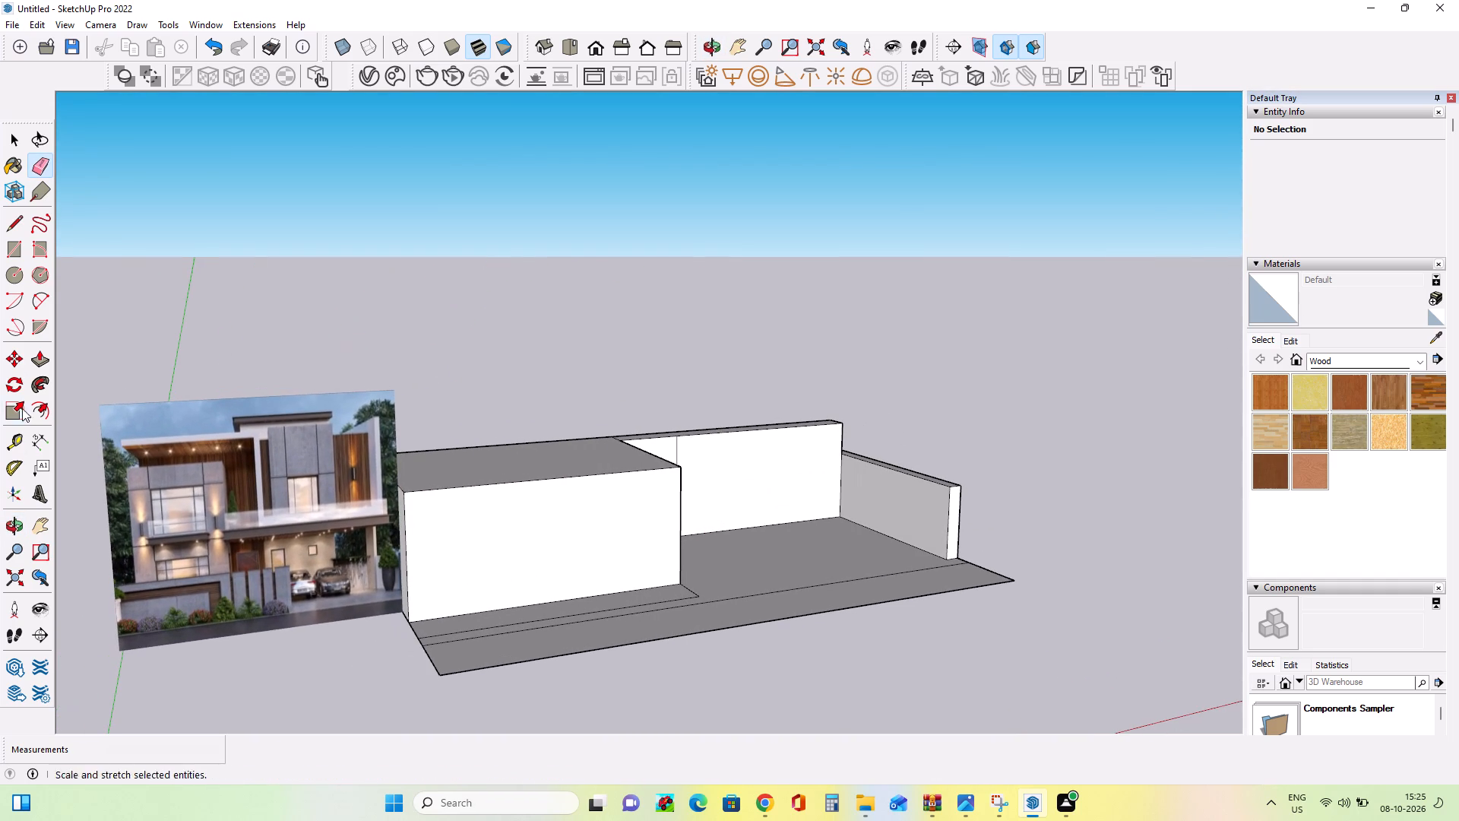
pyautogui.click(33, 348)
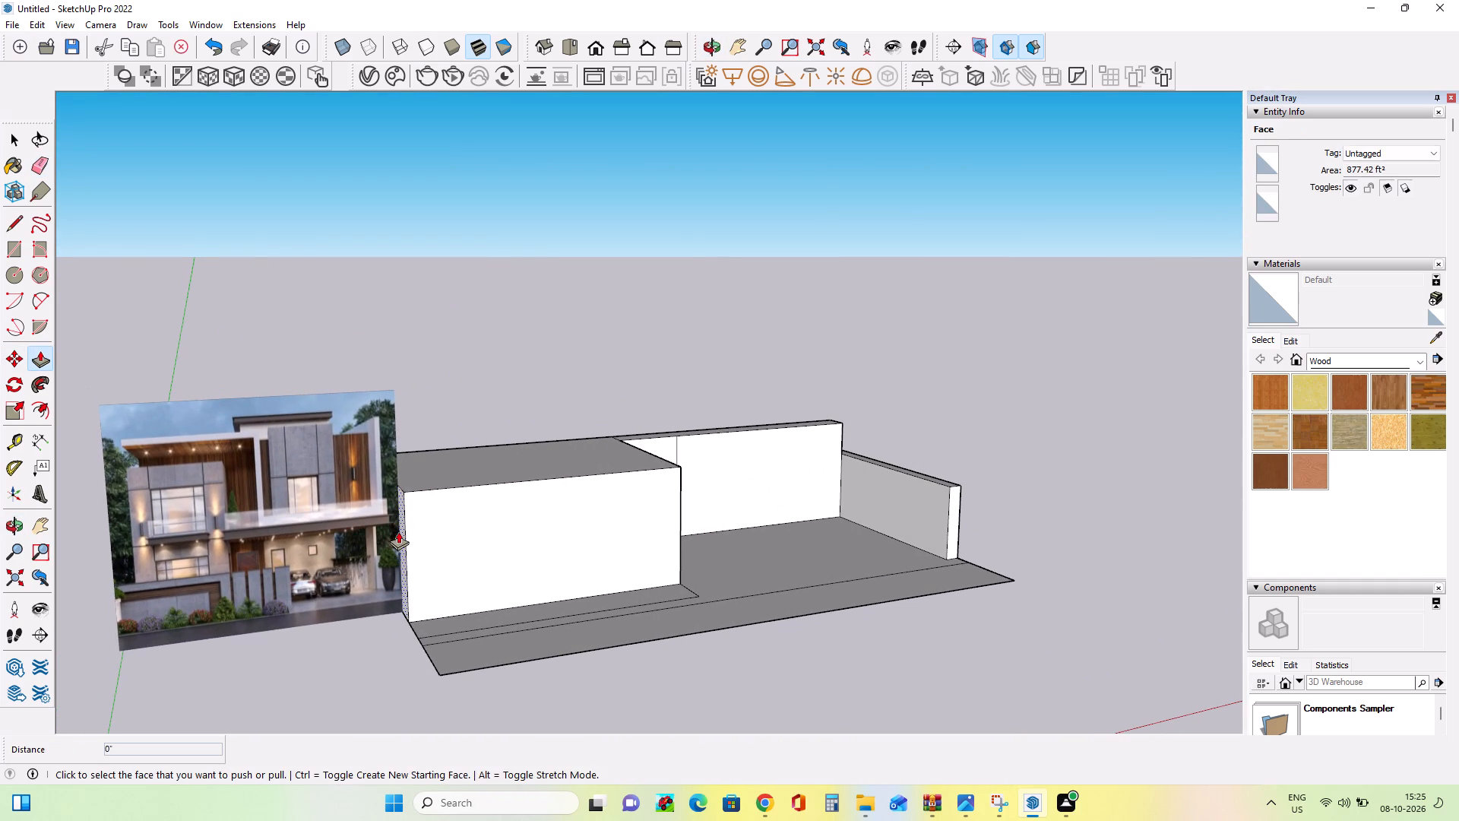
pyautogui.click(398, 531)
pyautogui.click(425, 528)
# Examine the entrance, carport and ground-floor facade in the reference image against the modelled block and back wall.
pyautogui.moveTo(619, 530); pyautogui.dragTo(516, 539, button='middle')
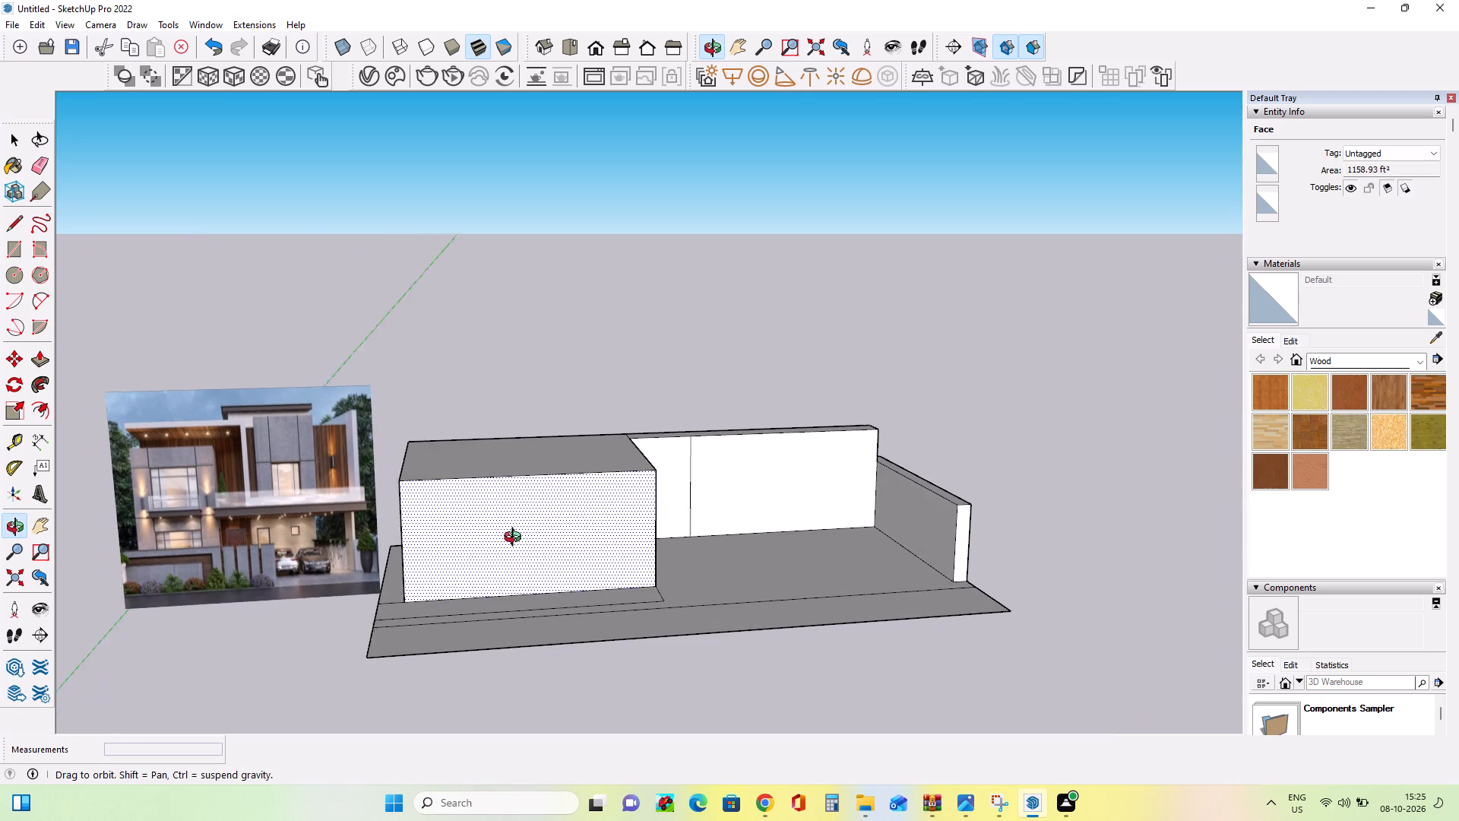
pyautogui.moveTo(516, 539); pyautogui.dragTo(508, 541, button='middle')
pyautogui.moveTo(621, 529); pyautogui.dragTo(623, 518, button='middle')
pyautogui.scroll(3, 603, 524)
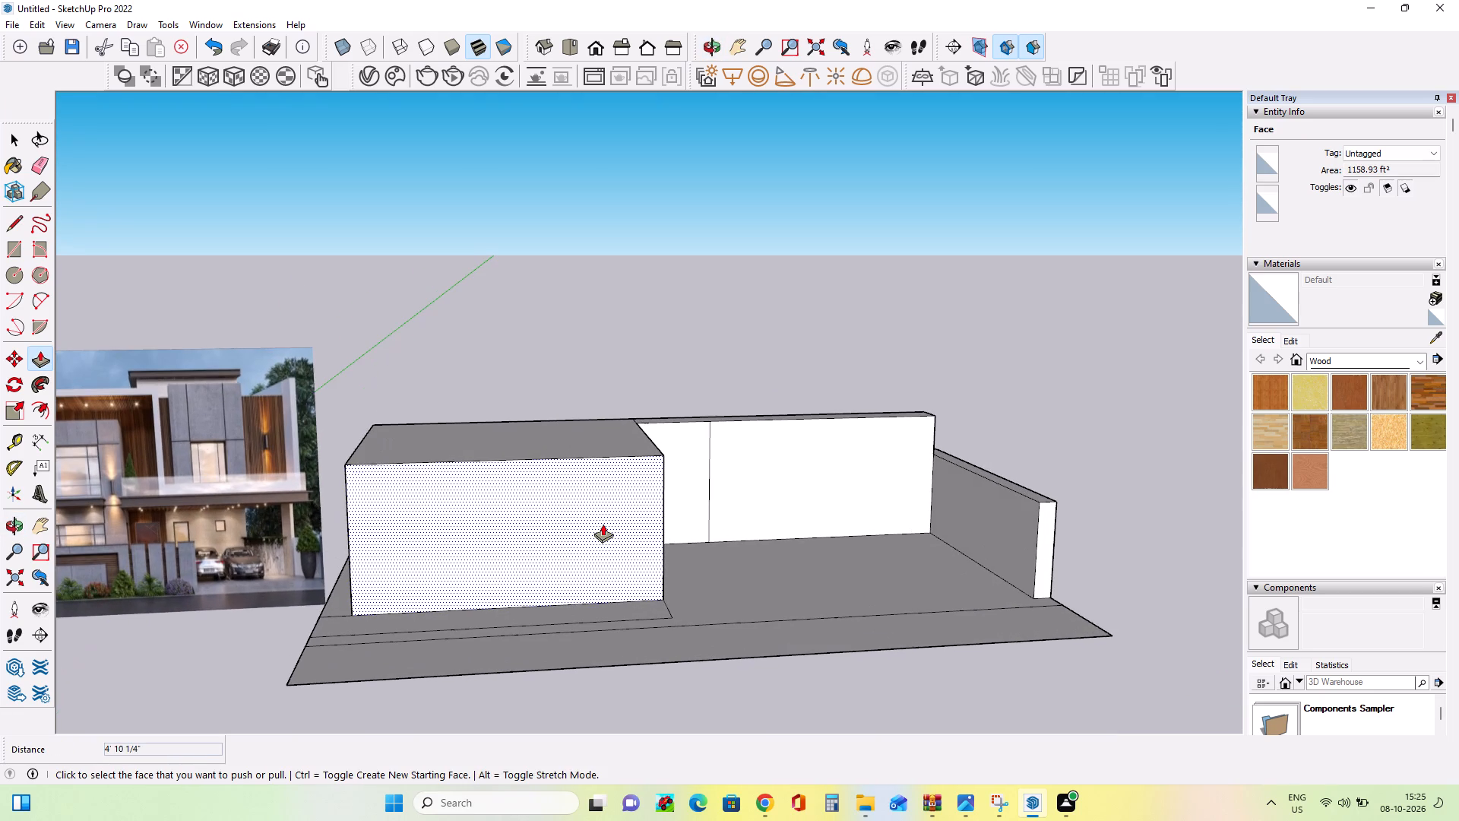
pyautogui.scroll(-3, 608, 524)
pyautogui.moveTo(749, 491); pyautogui.dragTo(750, 471, button='middle')
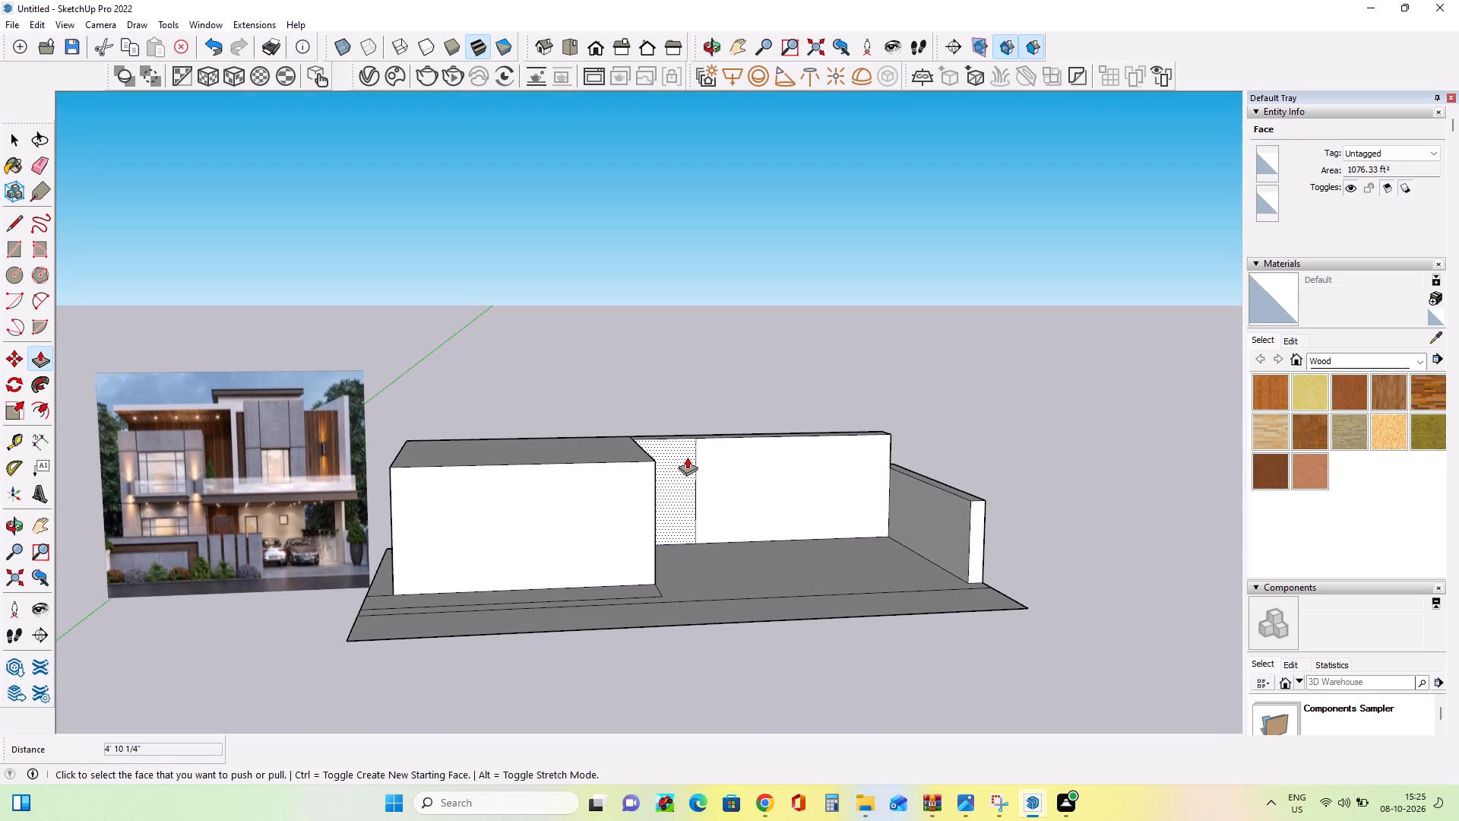
pyautogui.scroll(2, 687, 457)
pyautogui.middleClick(701, 473)
pyautogui.scroll(-3, 726, 519)
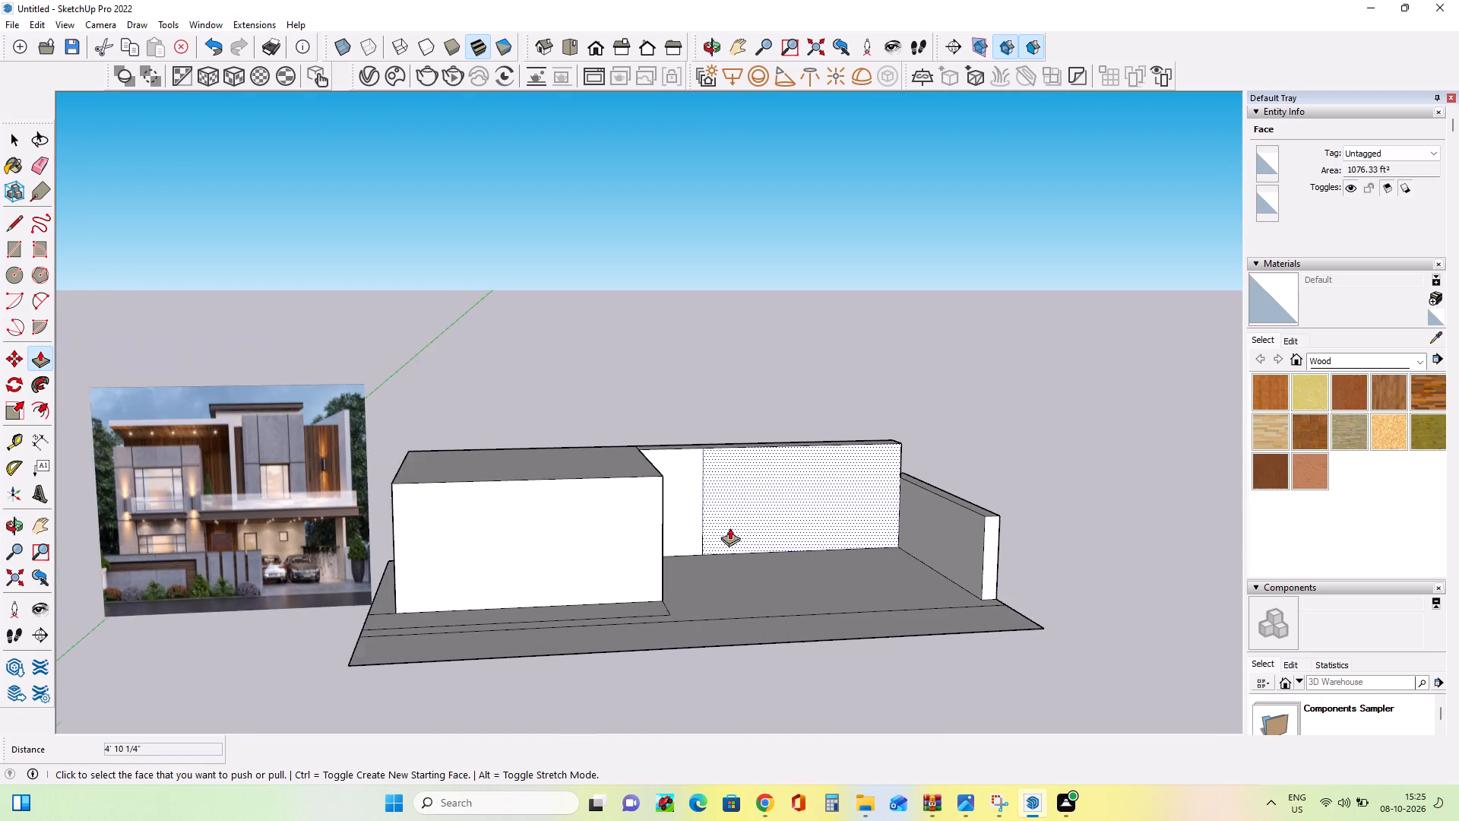
pyautogui.scroll(5, 202, 541)
pyautogui.scroll(4, 265, 529)
pyautogui.moveTo(363, 527); pyautogui.dragTo(363, 540, button='middle')
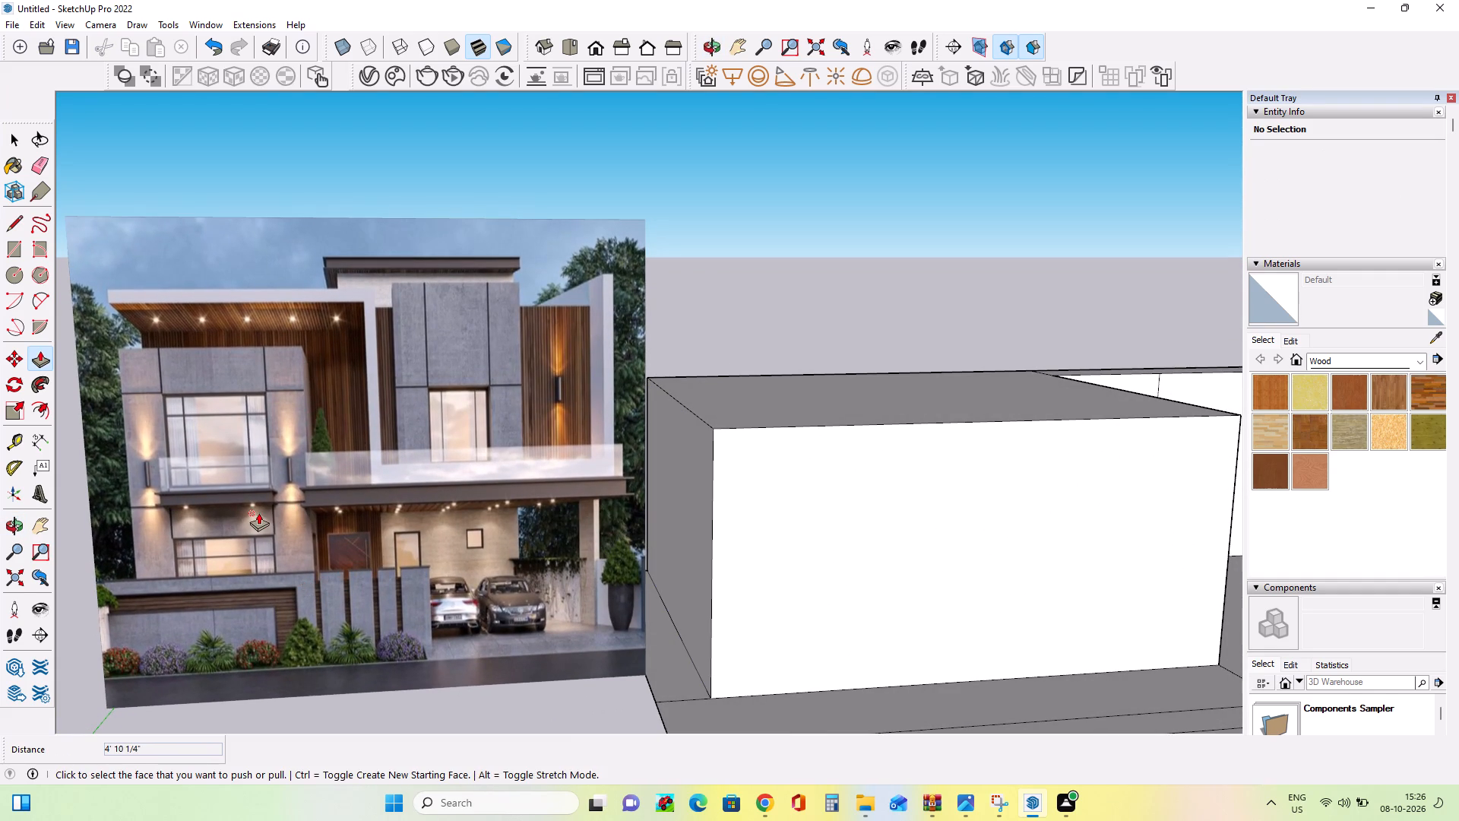
pyautogui.scroll(-7, 227, 507)
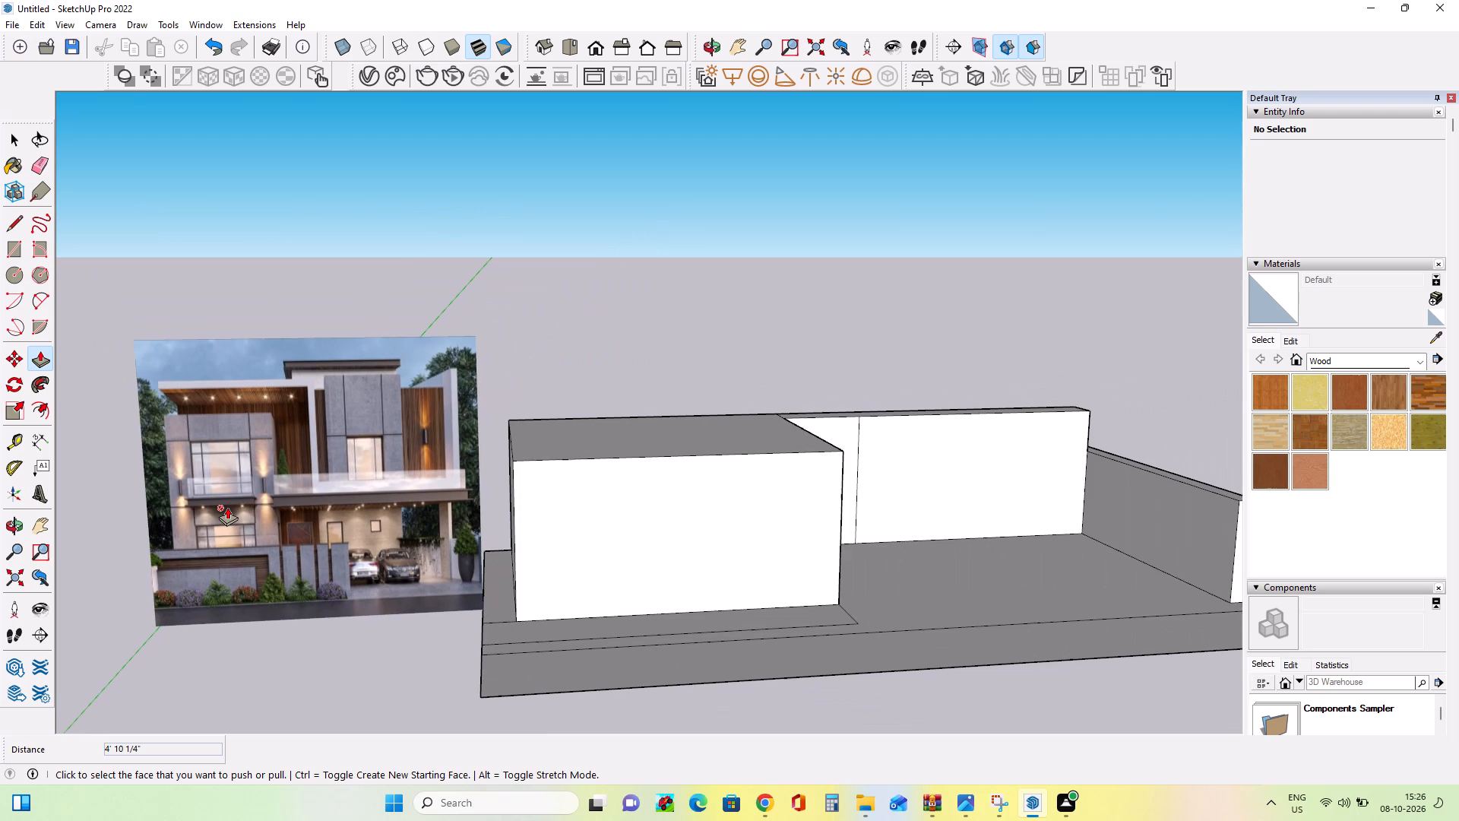
pyautogui.scroll(12, 308, 535)
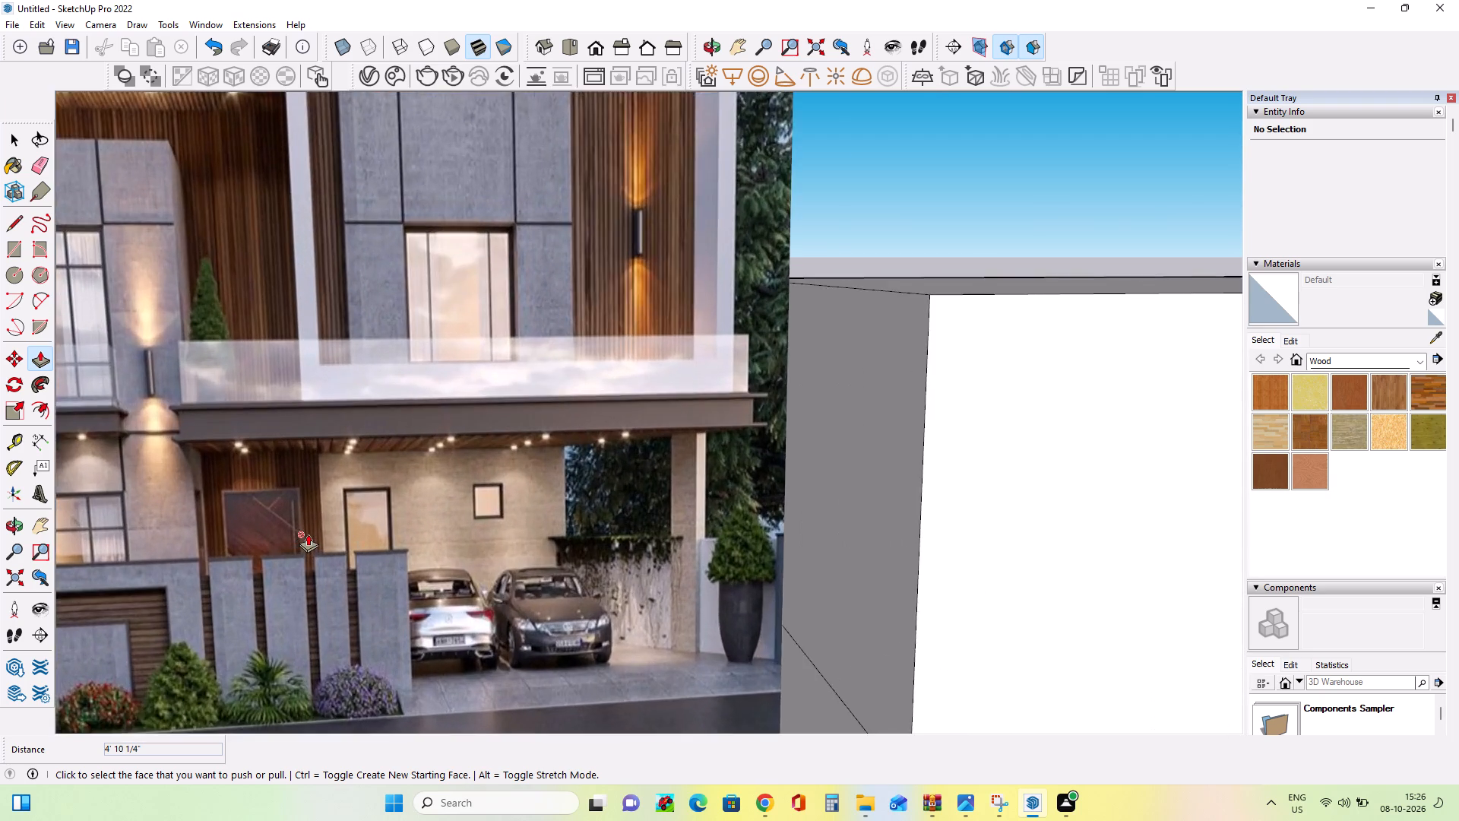
pyautogui.scroll(4, 308, 534)
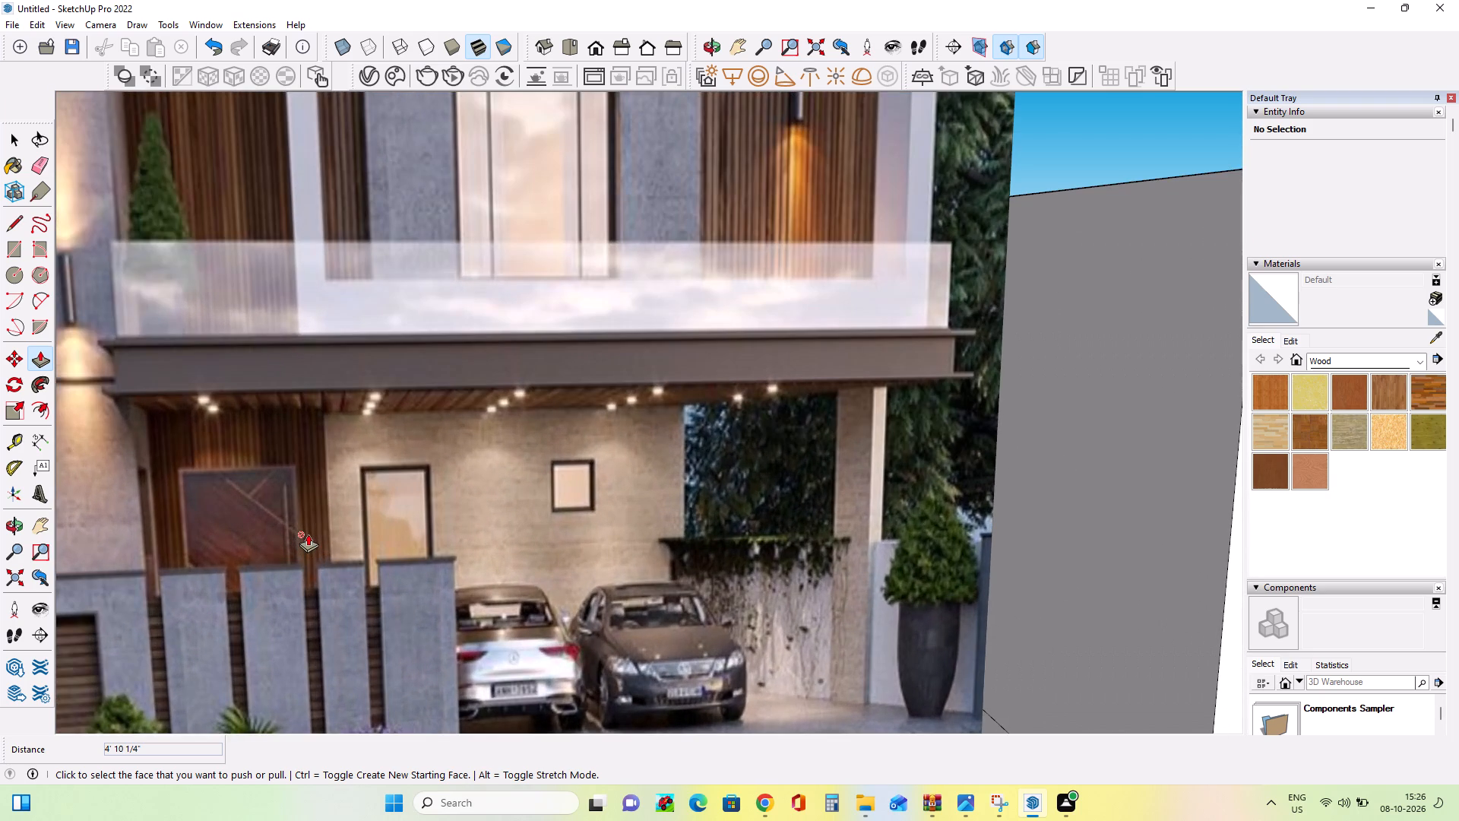
pyautogui.scroll(-1, 308, 534)
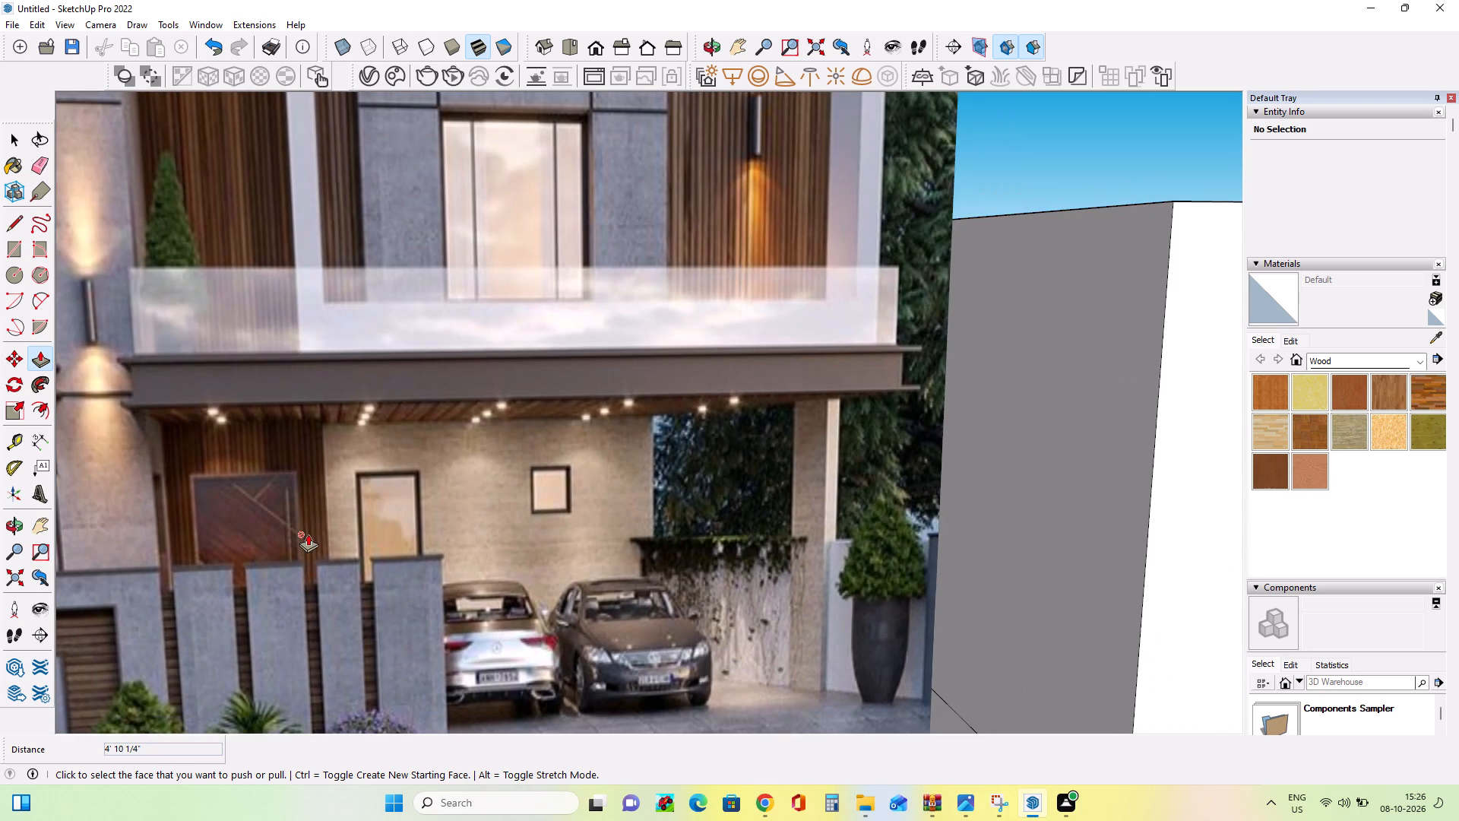
pyautogui.scroll(-11, 229, 525)
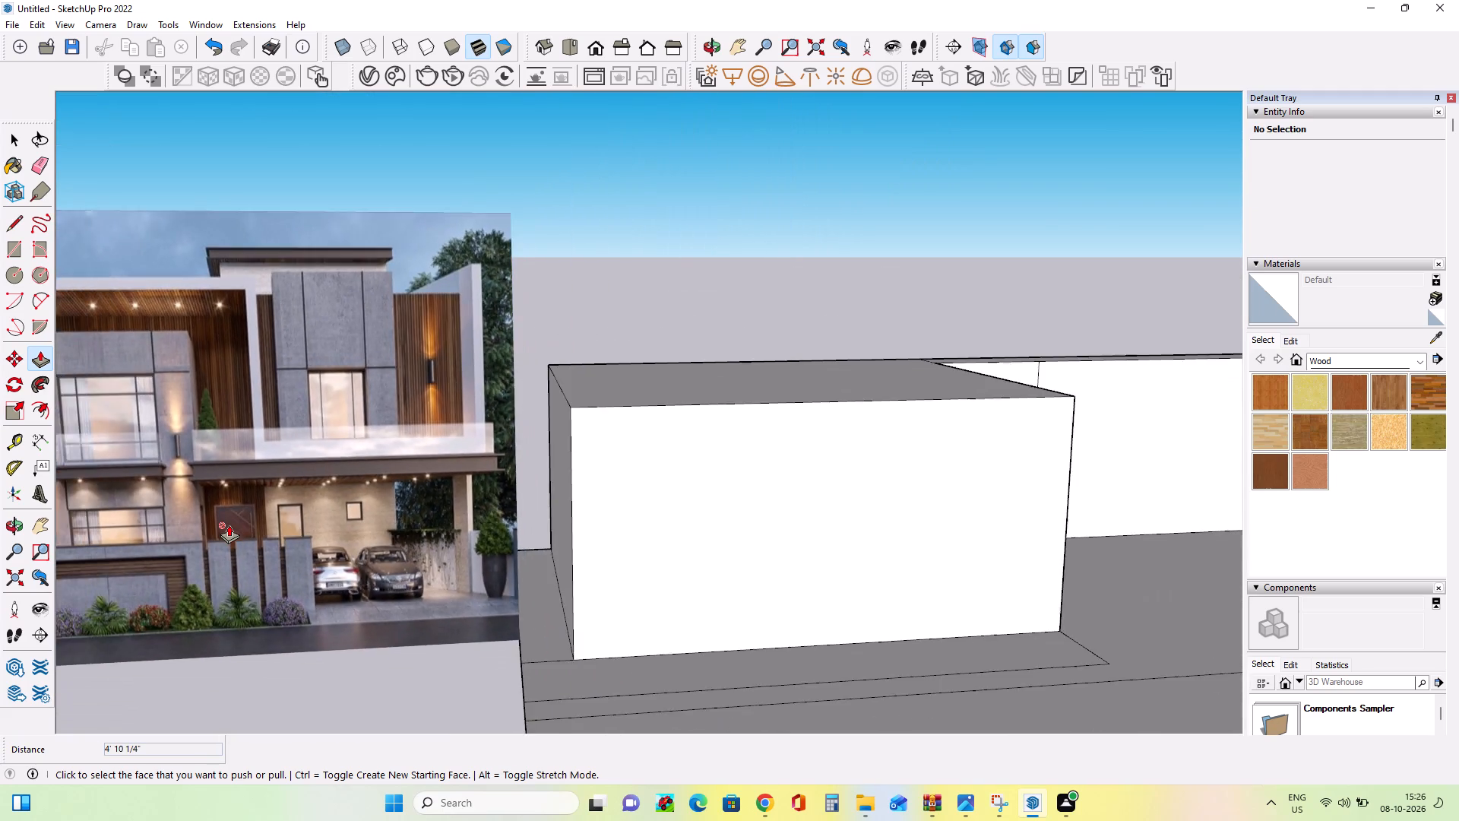
pyautogui.scroll(-8, 229, 525)
pyautogui.moveTo(594, 517); pyautogui.dragTo(583, 544, button='middle')
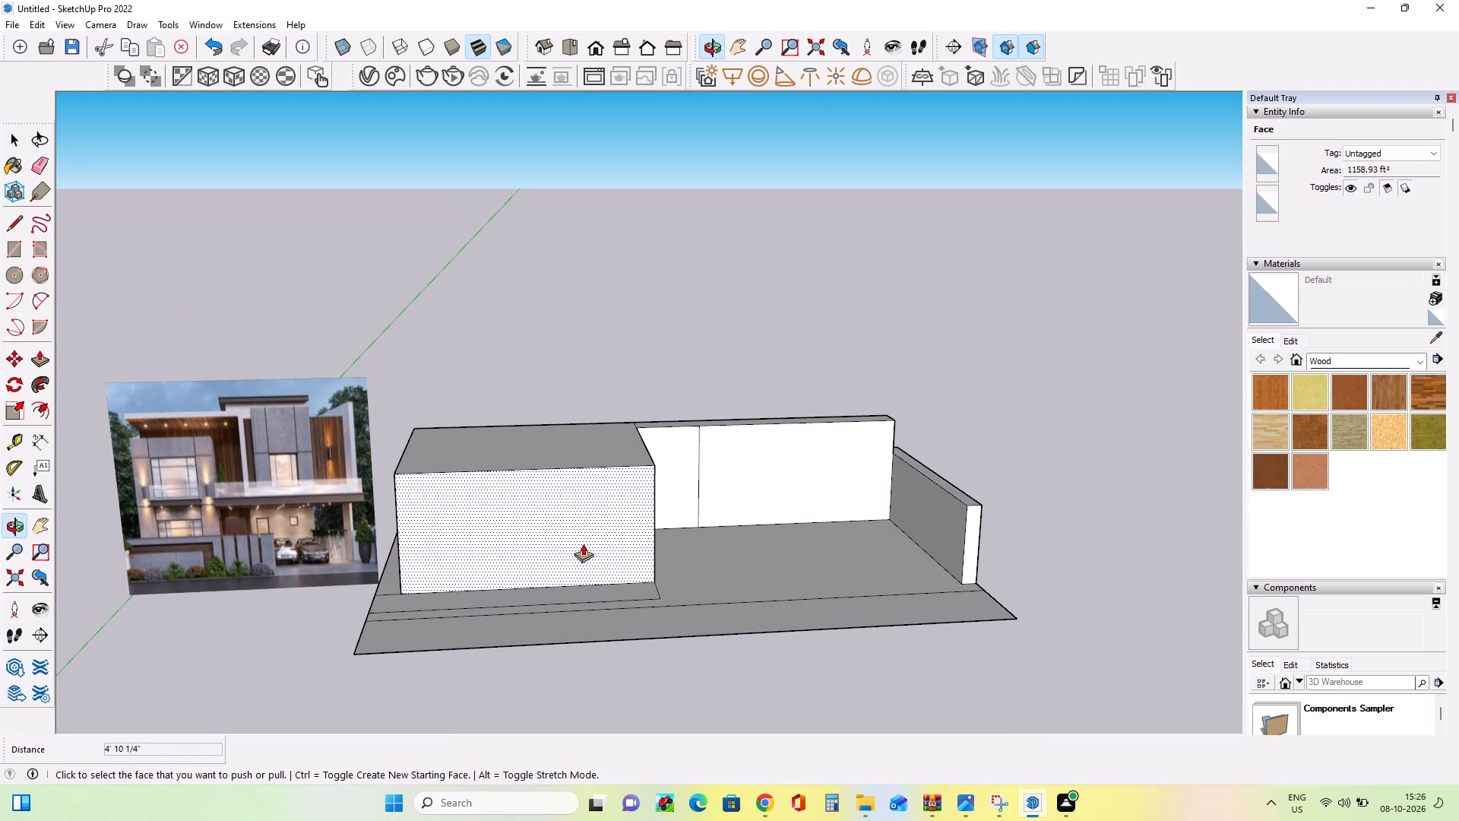
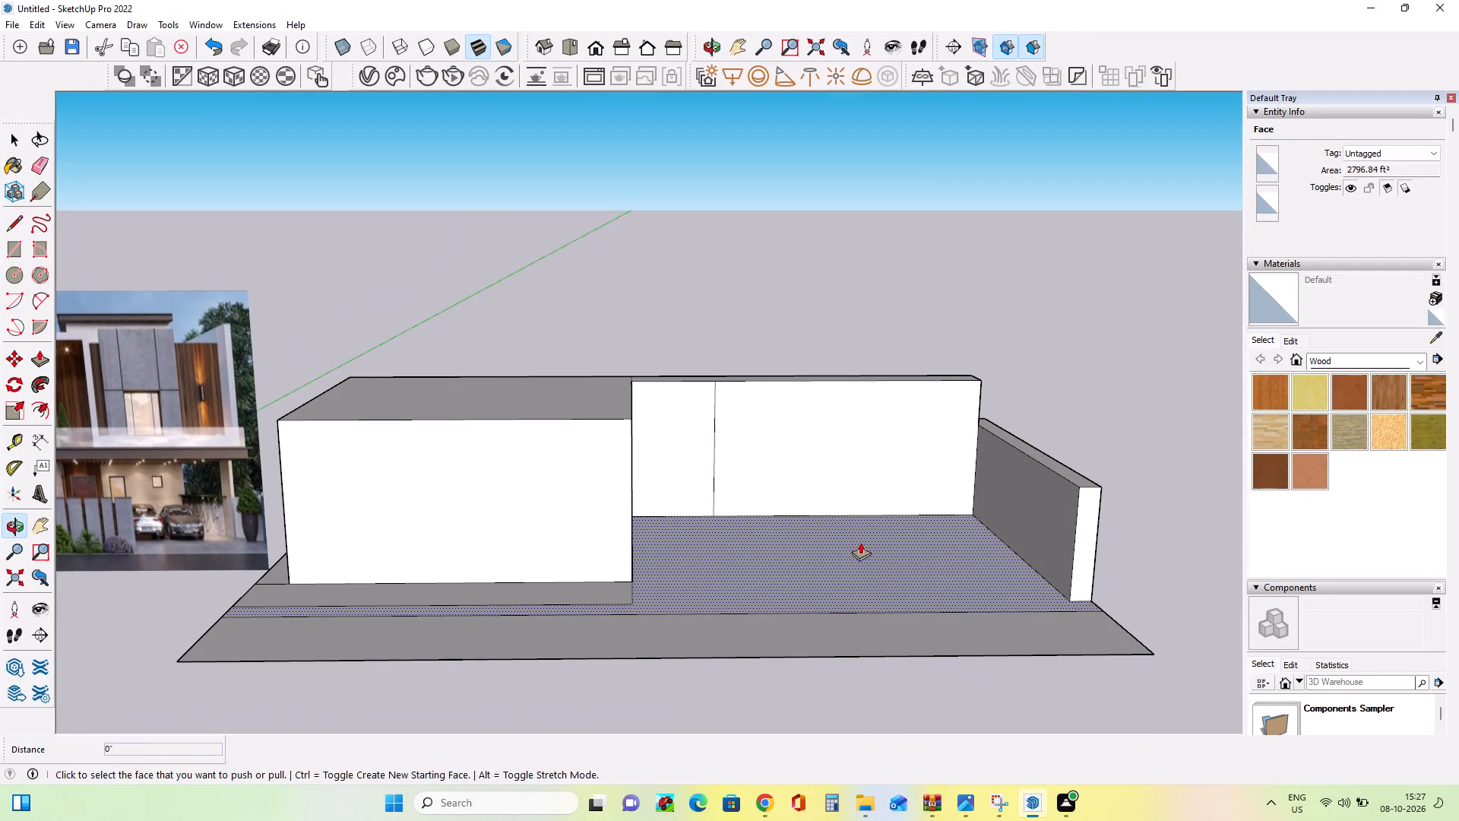
# Draw a rectangle about 59' 5 1/2" by 2' 3" along the top of the carport's back wall, starting at the ground-floor block.
pyautogui.moveTo(861, 543); pyautogui.dragTo(840, 550, button='middle')
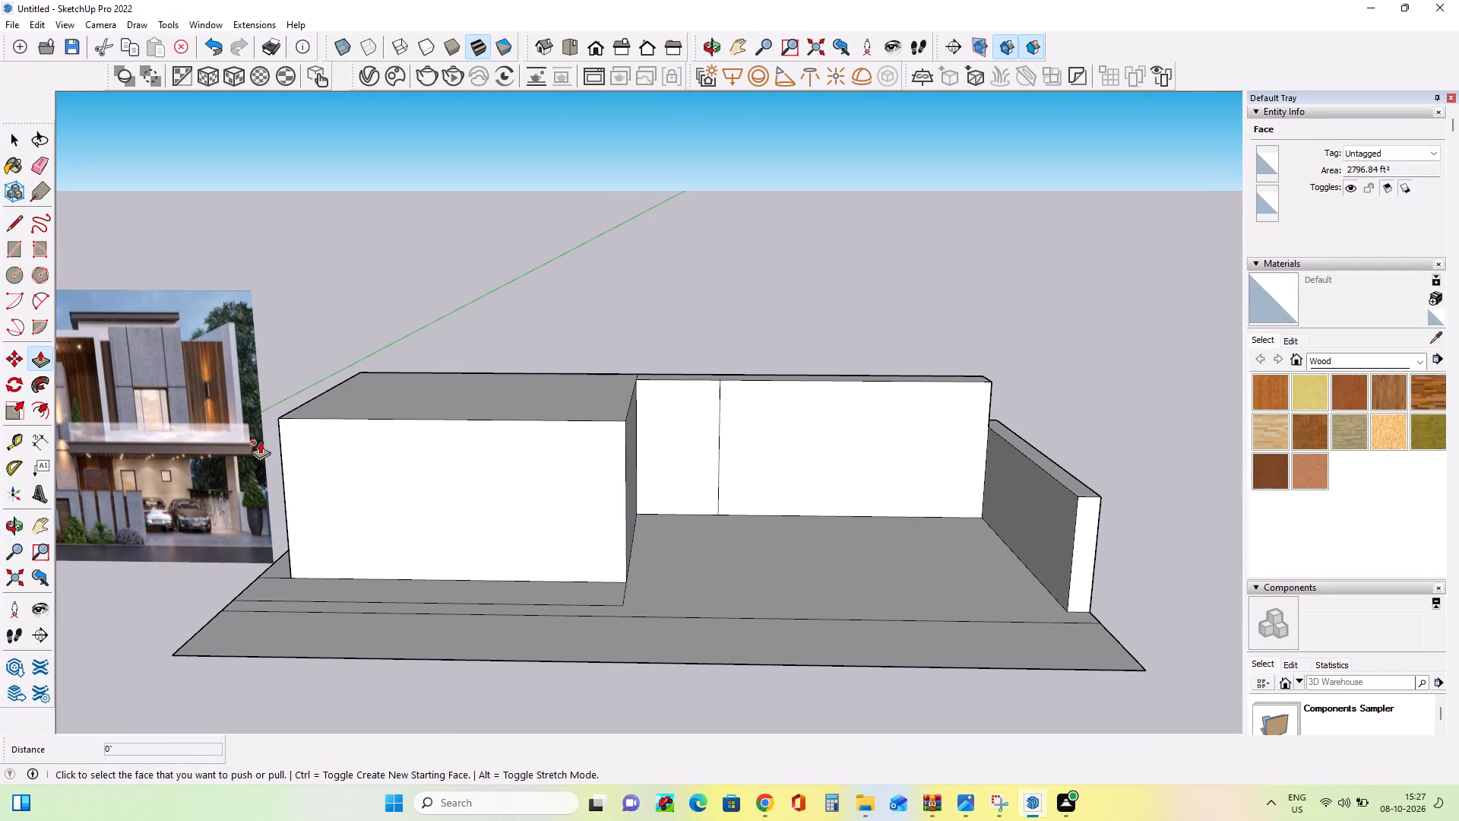
pyautogui.scroll(-6, 608, 521)
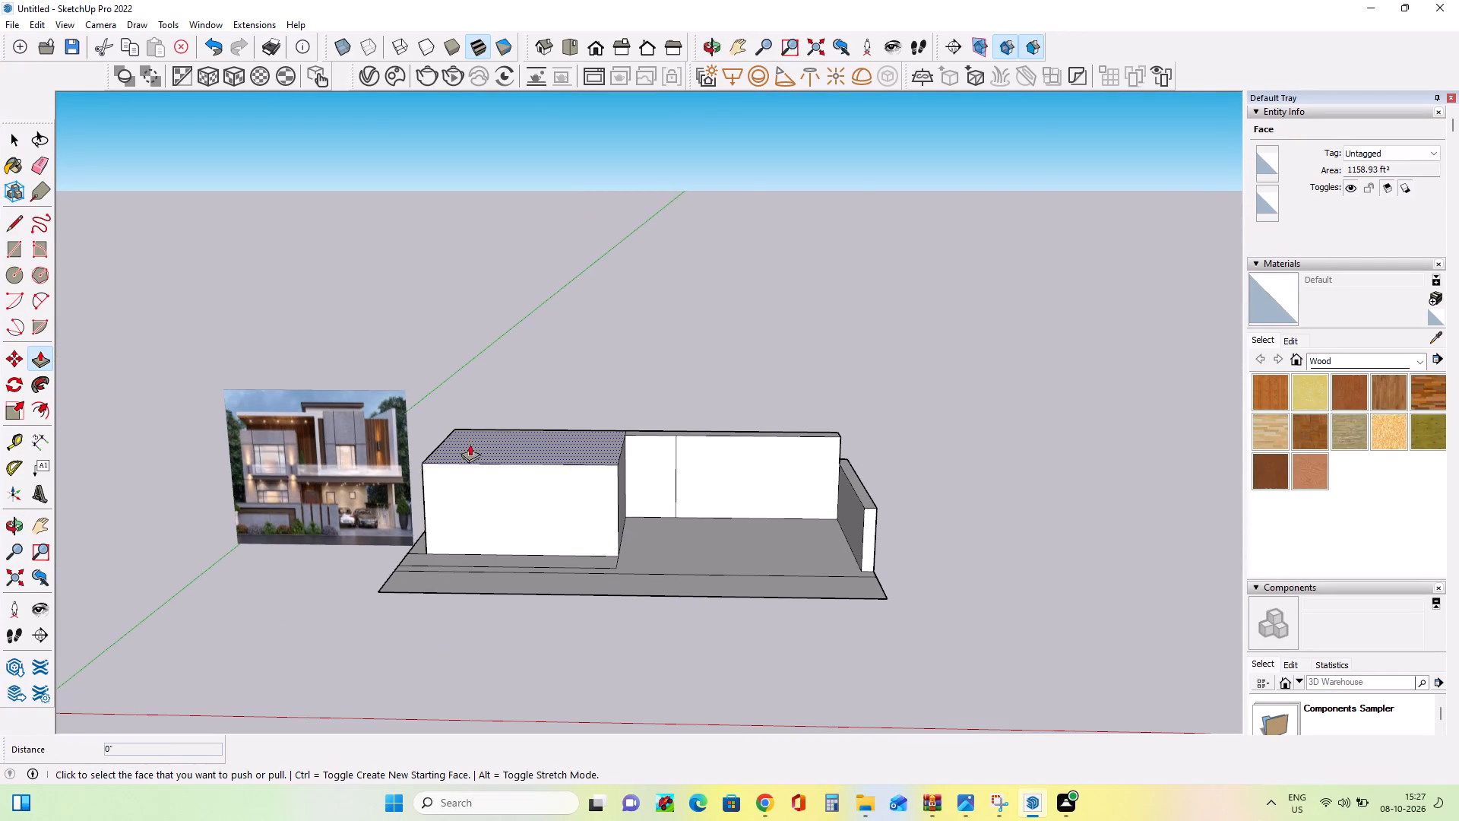
pyautogui.scroll(3, 470, 449)
pyautogui.moveTo(483, 469); pyautogui.dragTo(538, 464, button='middle')
pyautogui.scroll(1, 470, 418)
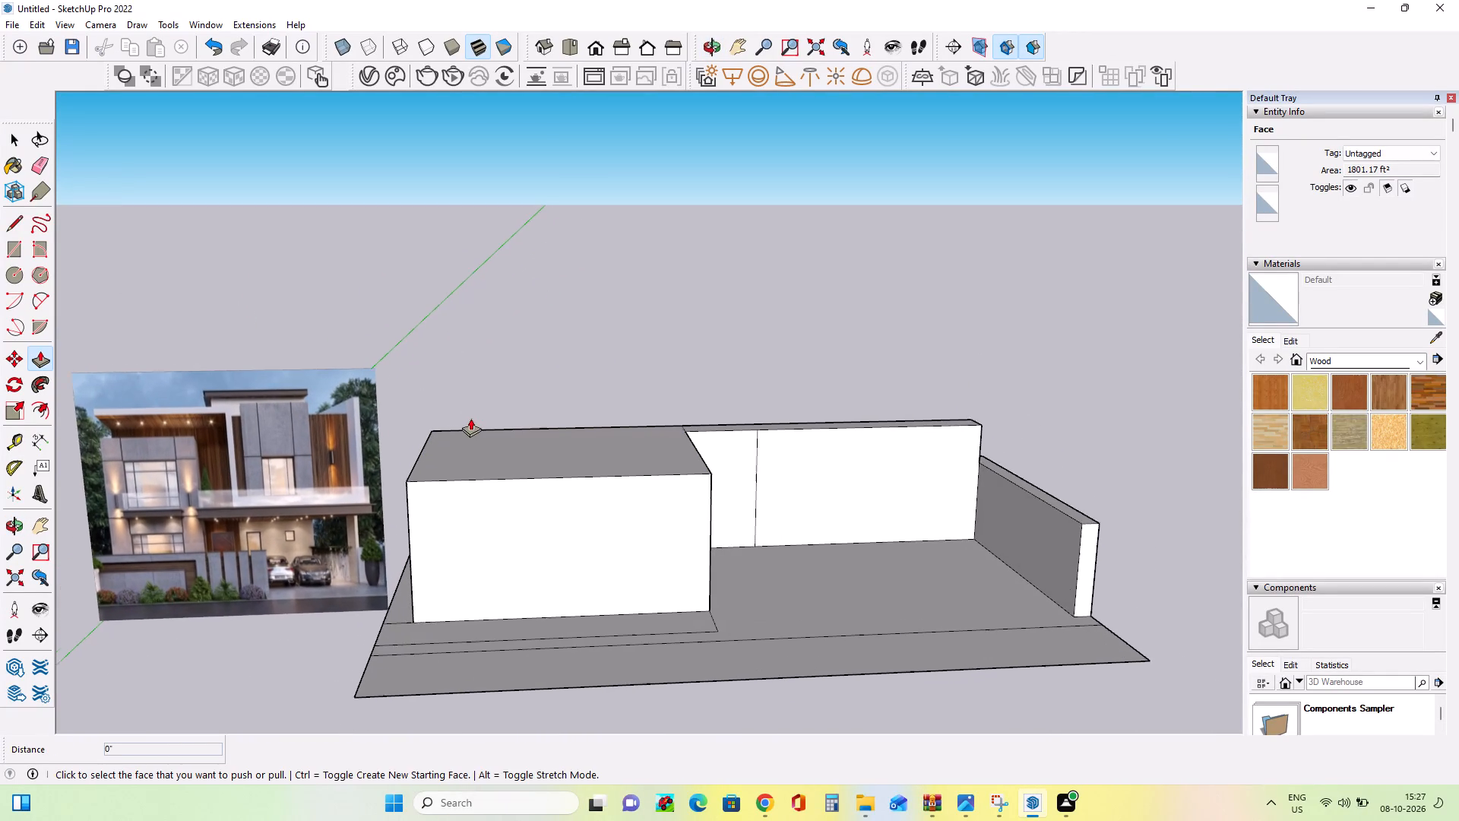
pyautogui.scroll(1, 470, 418)
pyautogui.moveTo(703, 437); pyautogui.dragTo(702, 471, button='middle')
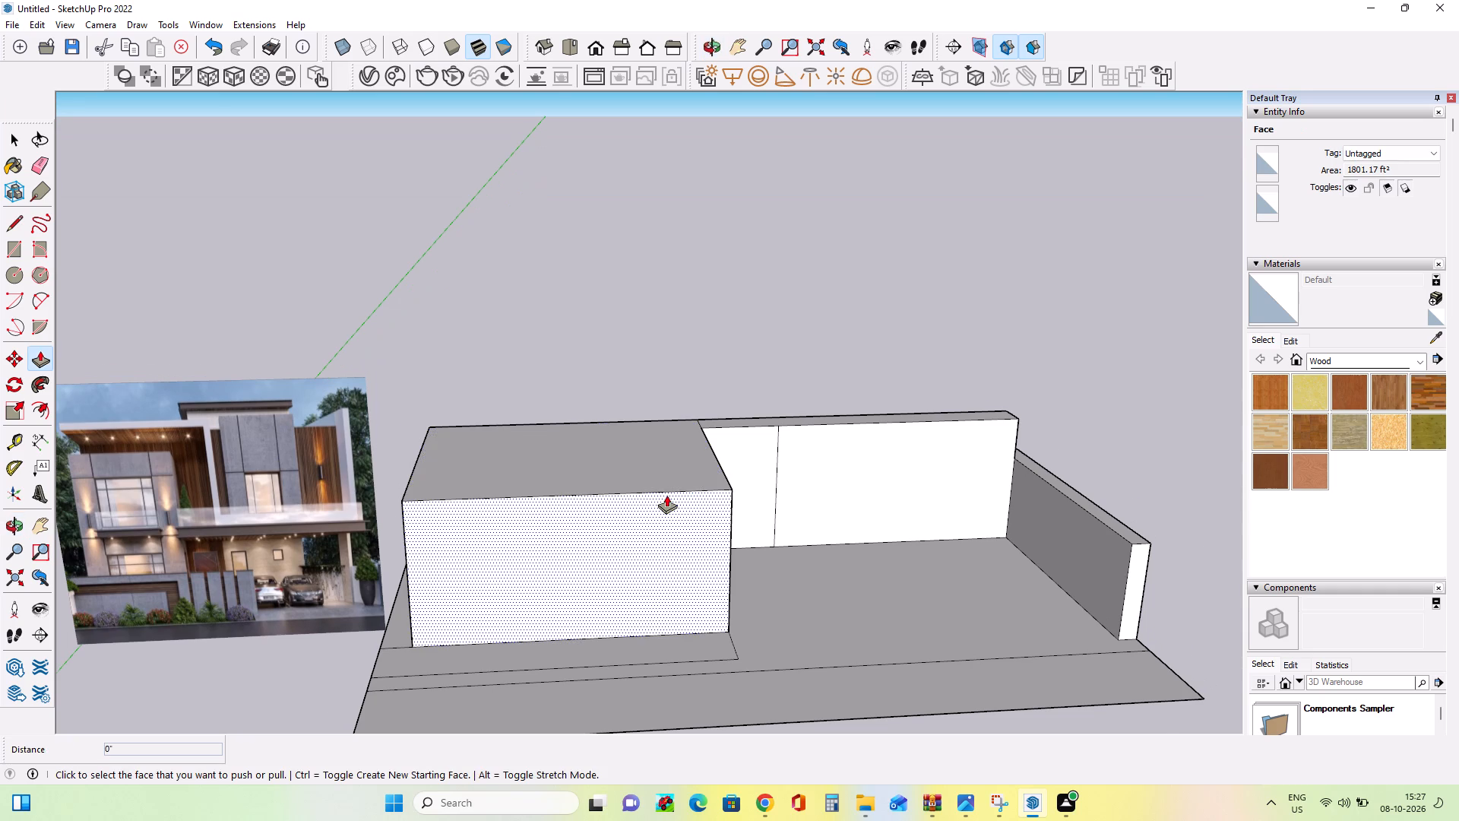
pyautogui.scroll(1, 666, 495)
pyautogui.moveTo(673, 489); pyautogui.dragTo(600, 461, button='middle')
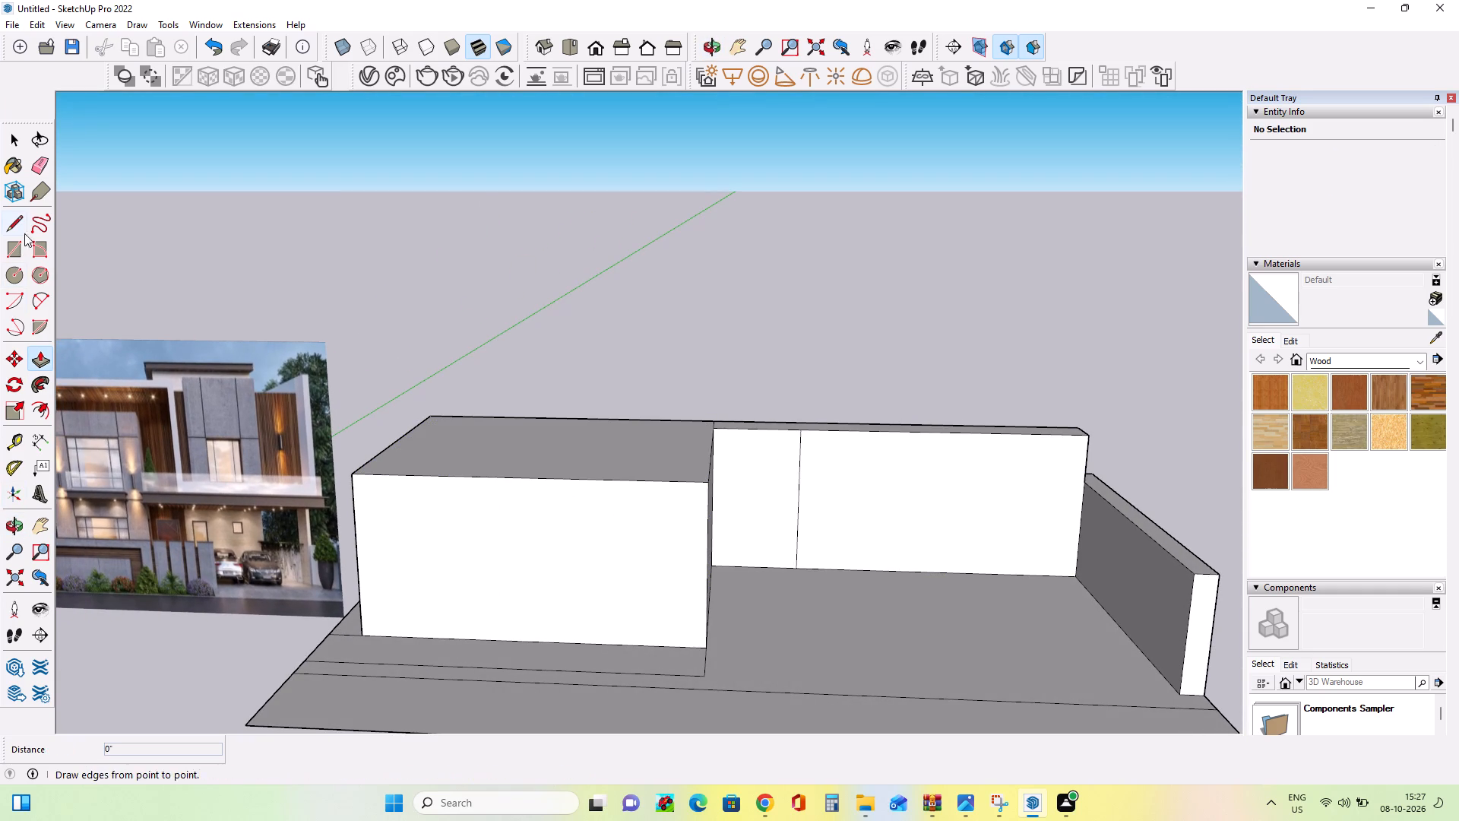
pyautogui.click(11, 249)
pyautogui.moveTo(909, 486); pyautogui.dragTo(858, 514, button='middle')
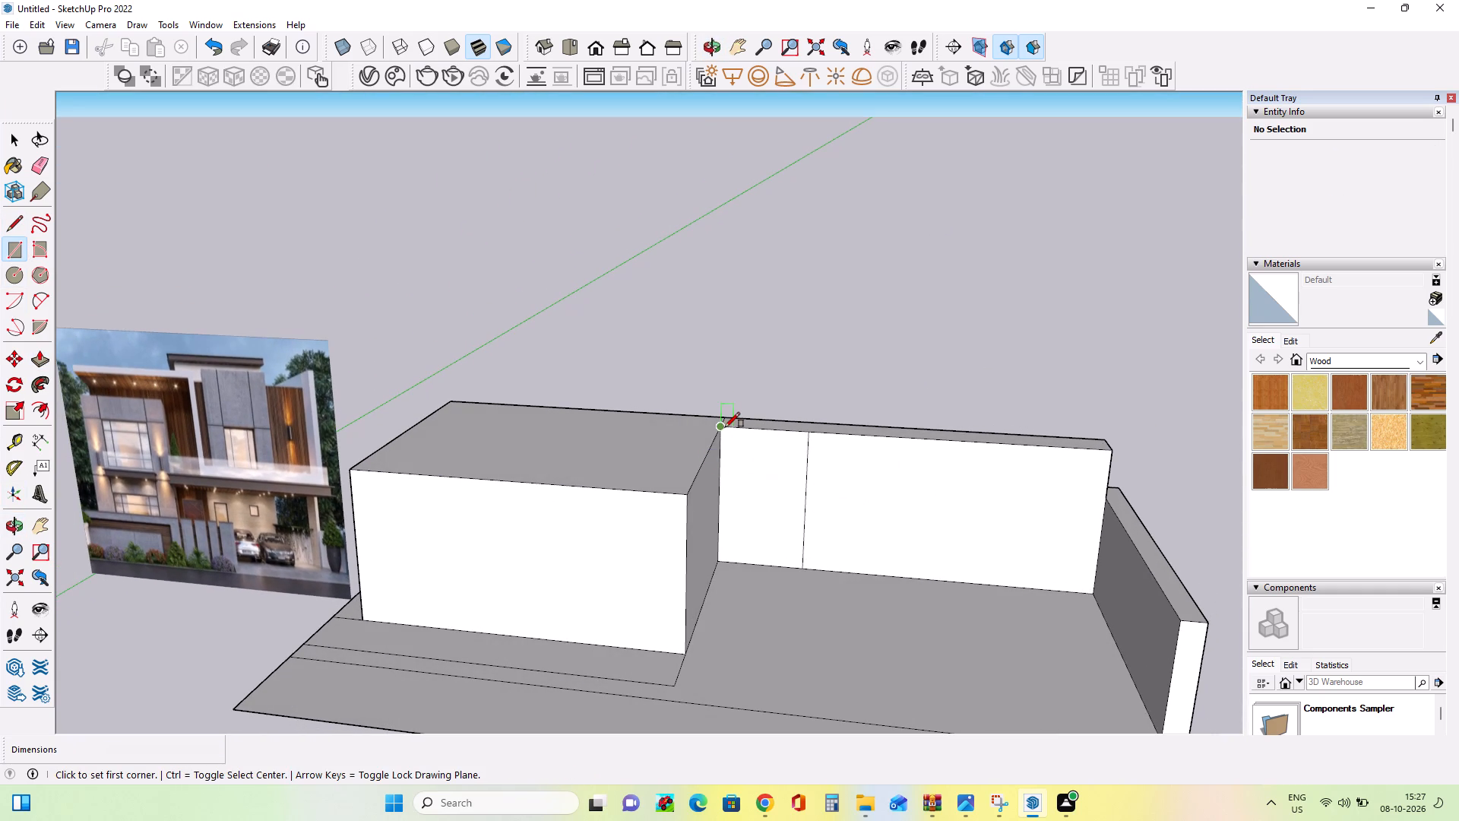
pyautogui.click(723, 426)
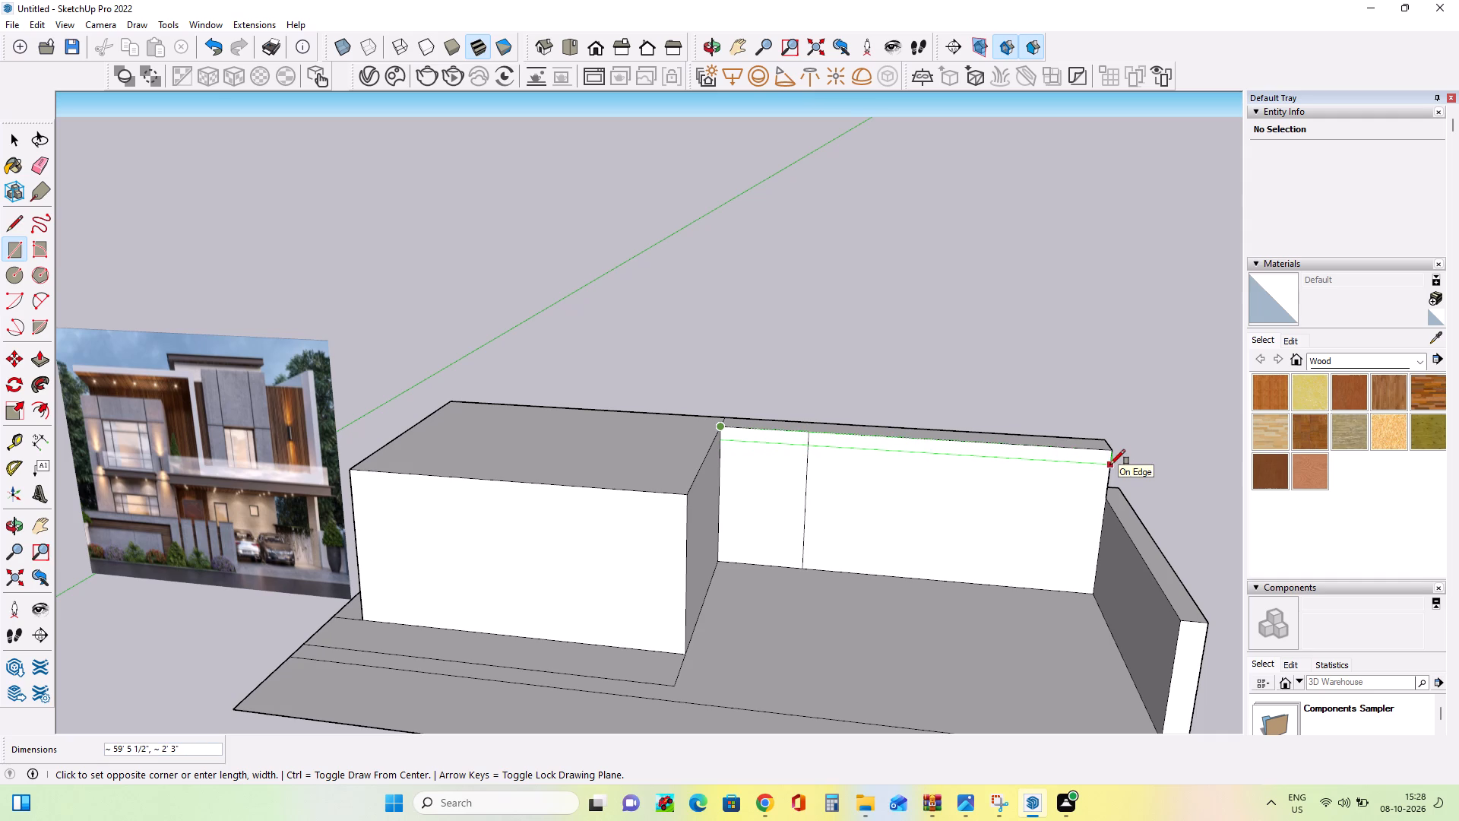
pyautogui.click(1110, 464)
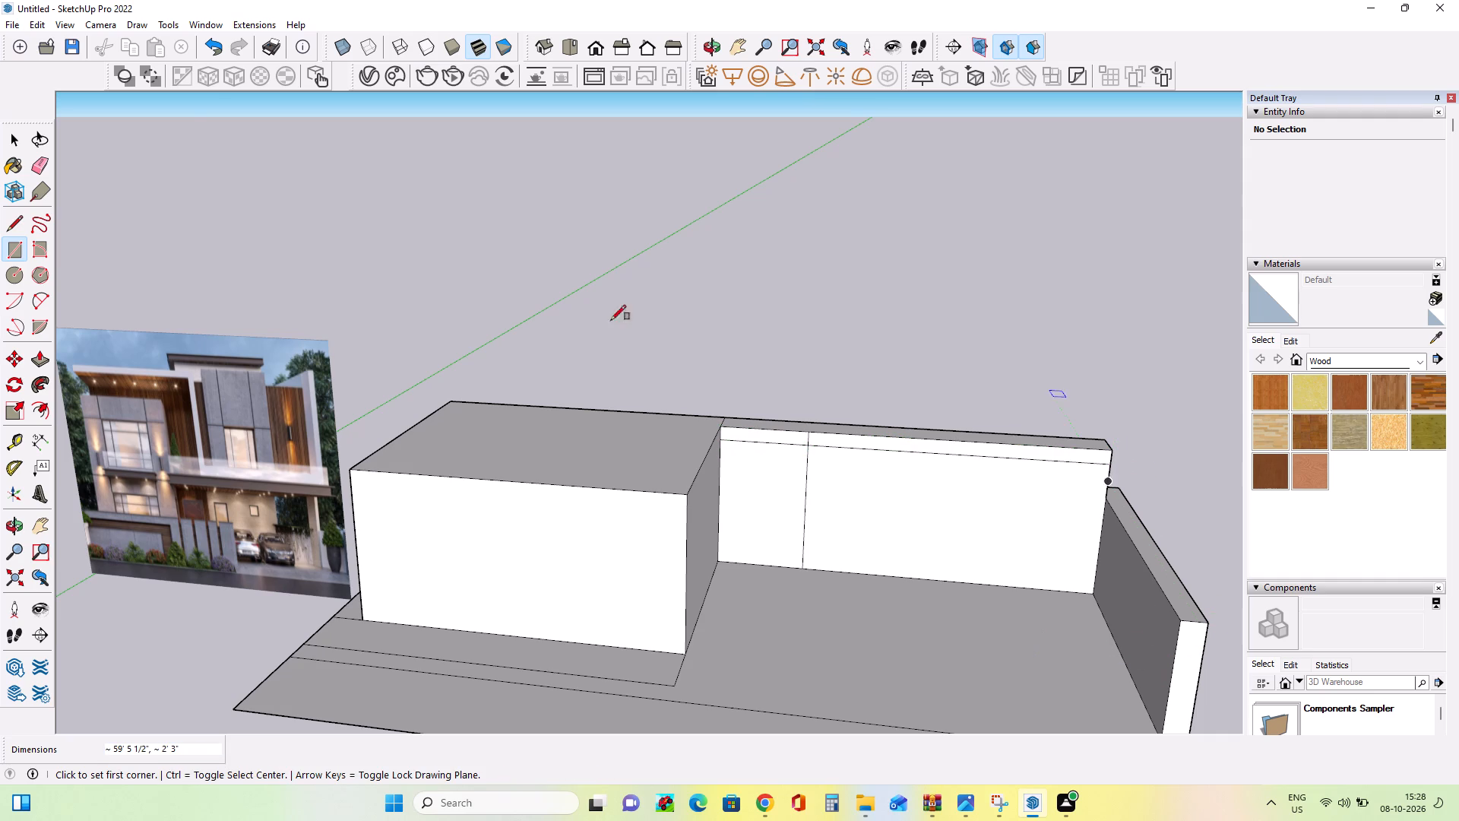
# Erase the short vertical line segment crossing the new strip at the top of the carport's back wall.
pyautogui.click(41, 360)
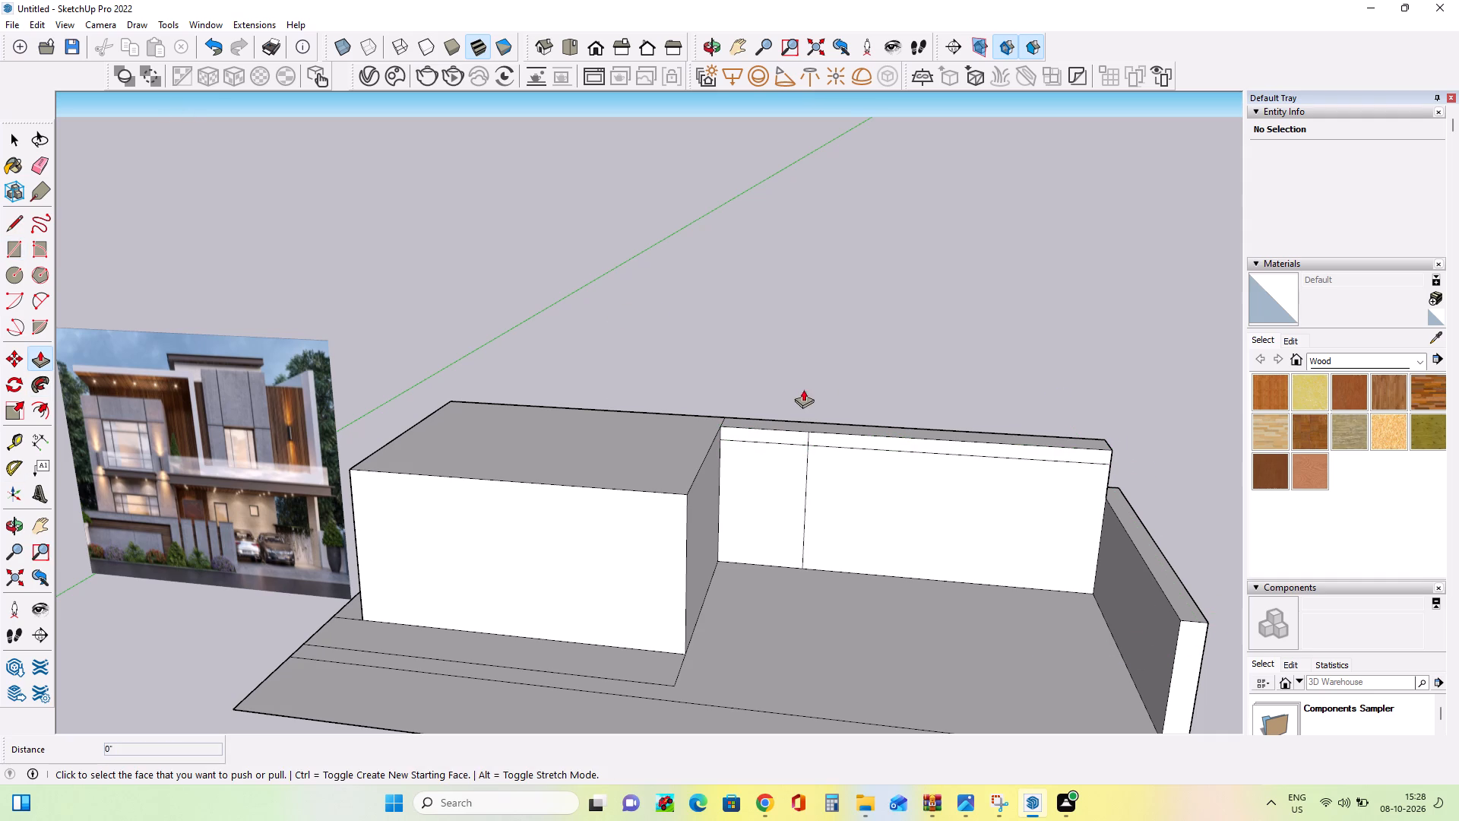
pyautogui.scroll(1, 817, 437)
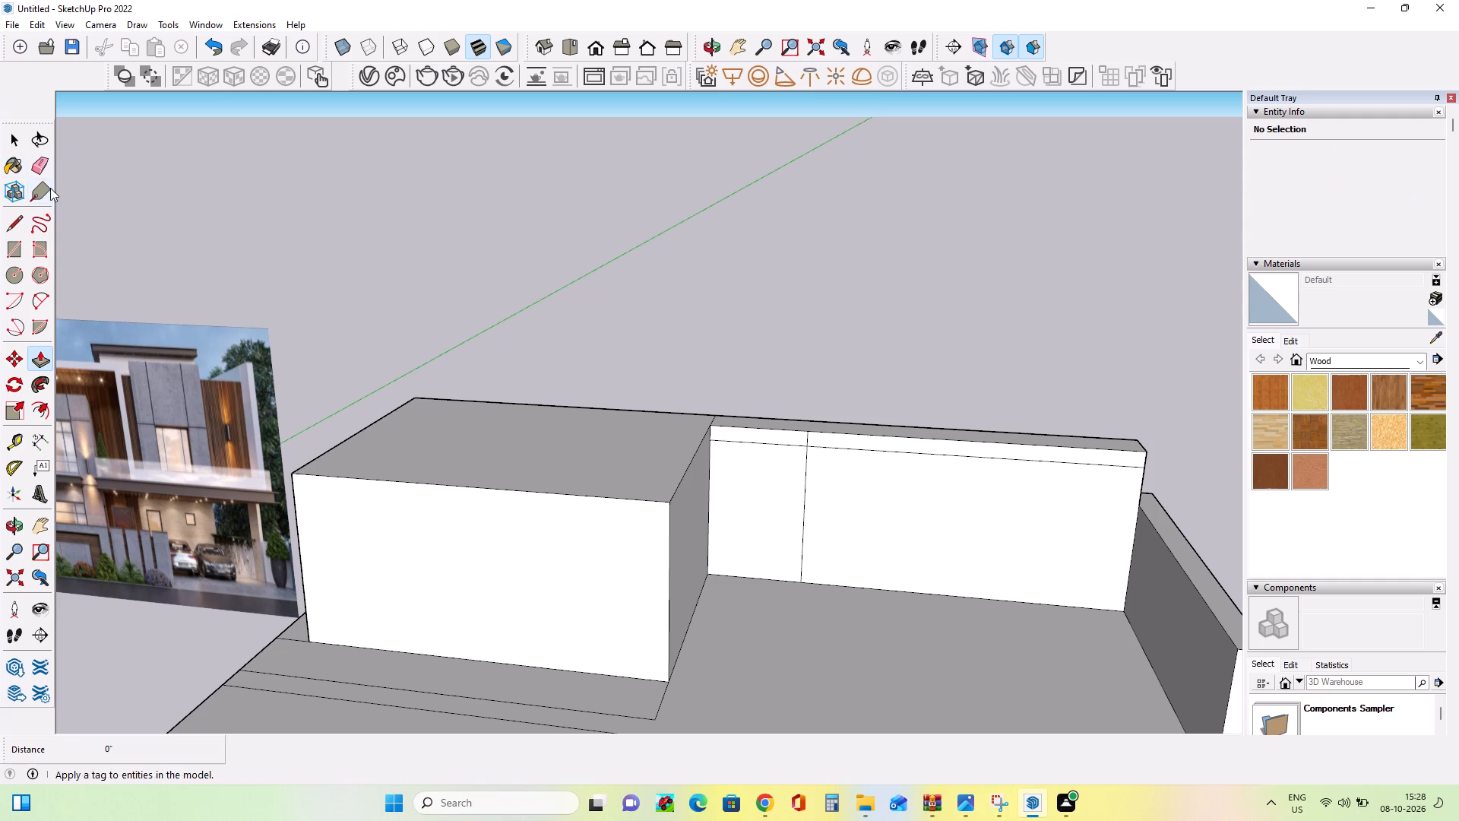
pyautogui.click(45, 157)
pyautogui.scroll(1, 855, 445)
pyautogui.scroll(-1, 854, 445)
pyautogui.scroll(3, 852, 445)
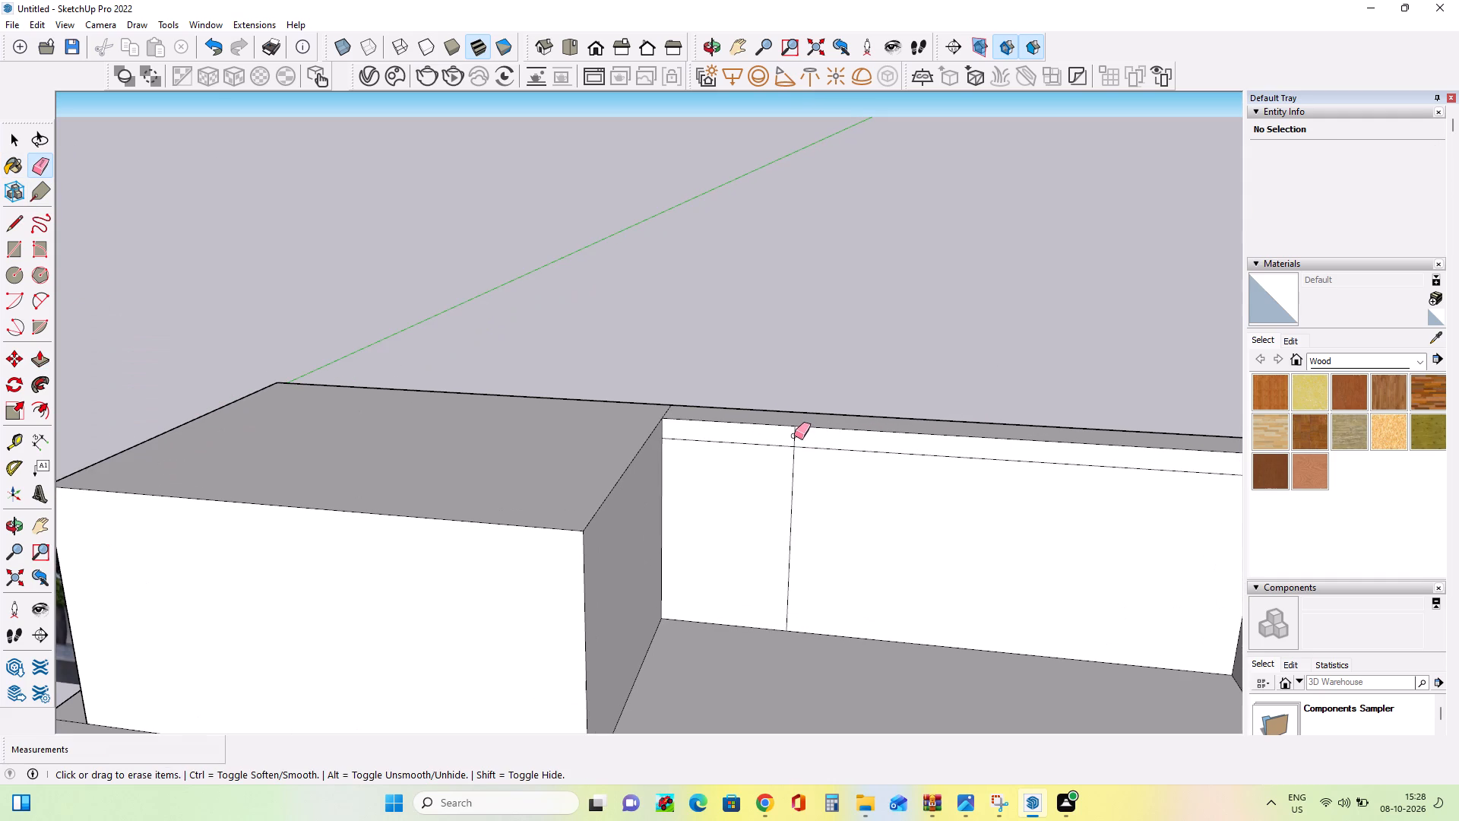
pyautogui.click(794, 436)
pyautogui.scroll(-6, 874, 420)
# Push/Pull the strip forward about 31' 7 11/16" as a carport roof slab, level with the ground-floor block's front face.
pyautogui.click(40, 363)
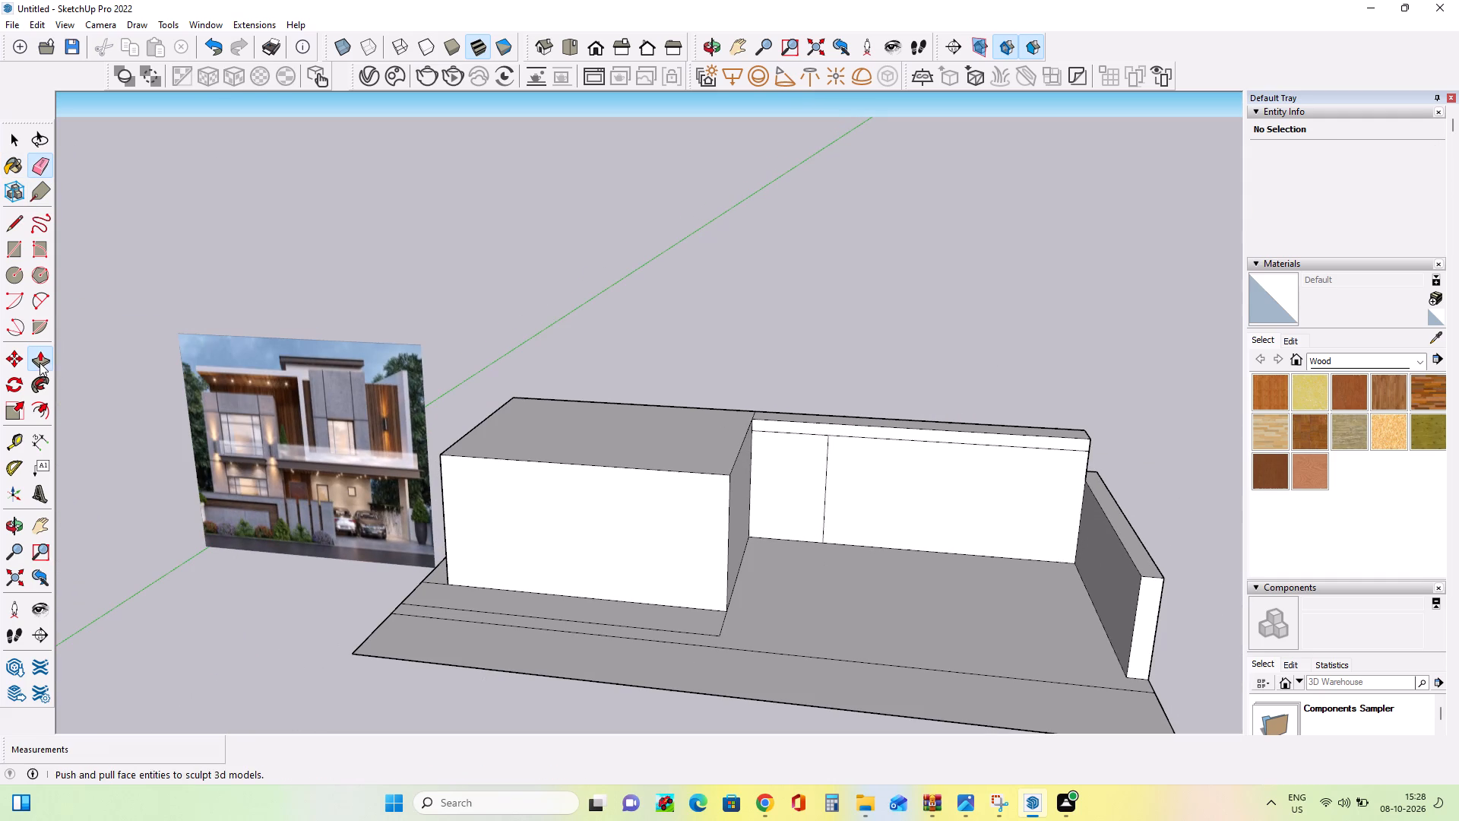
pyautogui.click(885, 429)
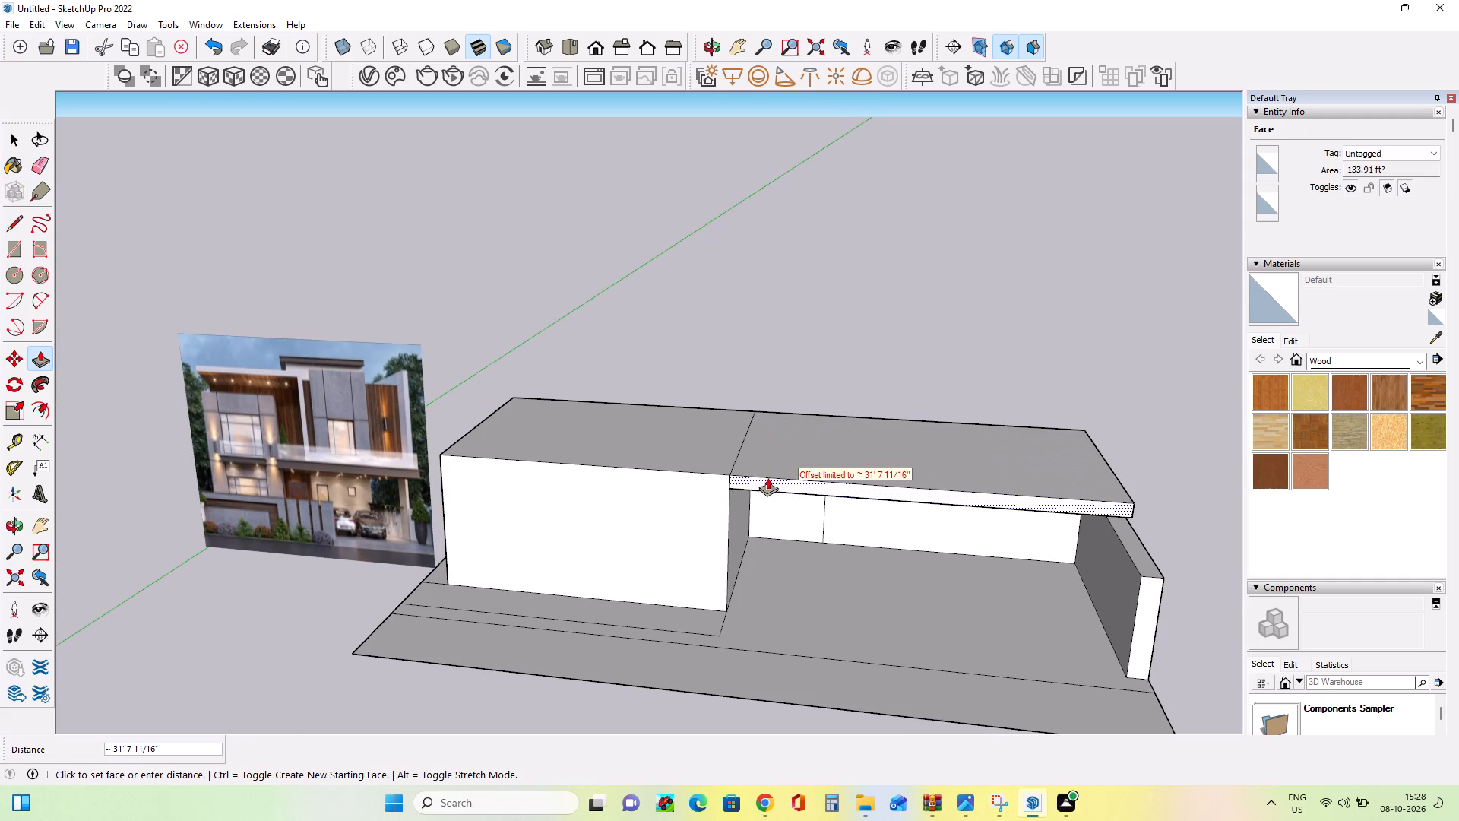
pyautogui.click(723, 481)
# Push/Pull the carport roof slab's front face outward about 7' 2 1/16" past the ground-floor block's front.
pyautogui.moveTo(708, 500); pyautogui.dragTo(857, 493, button='middle')
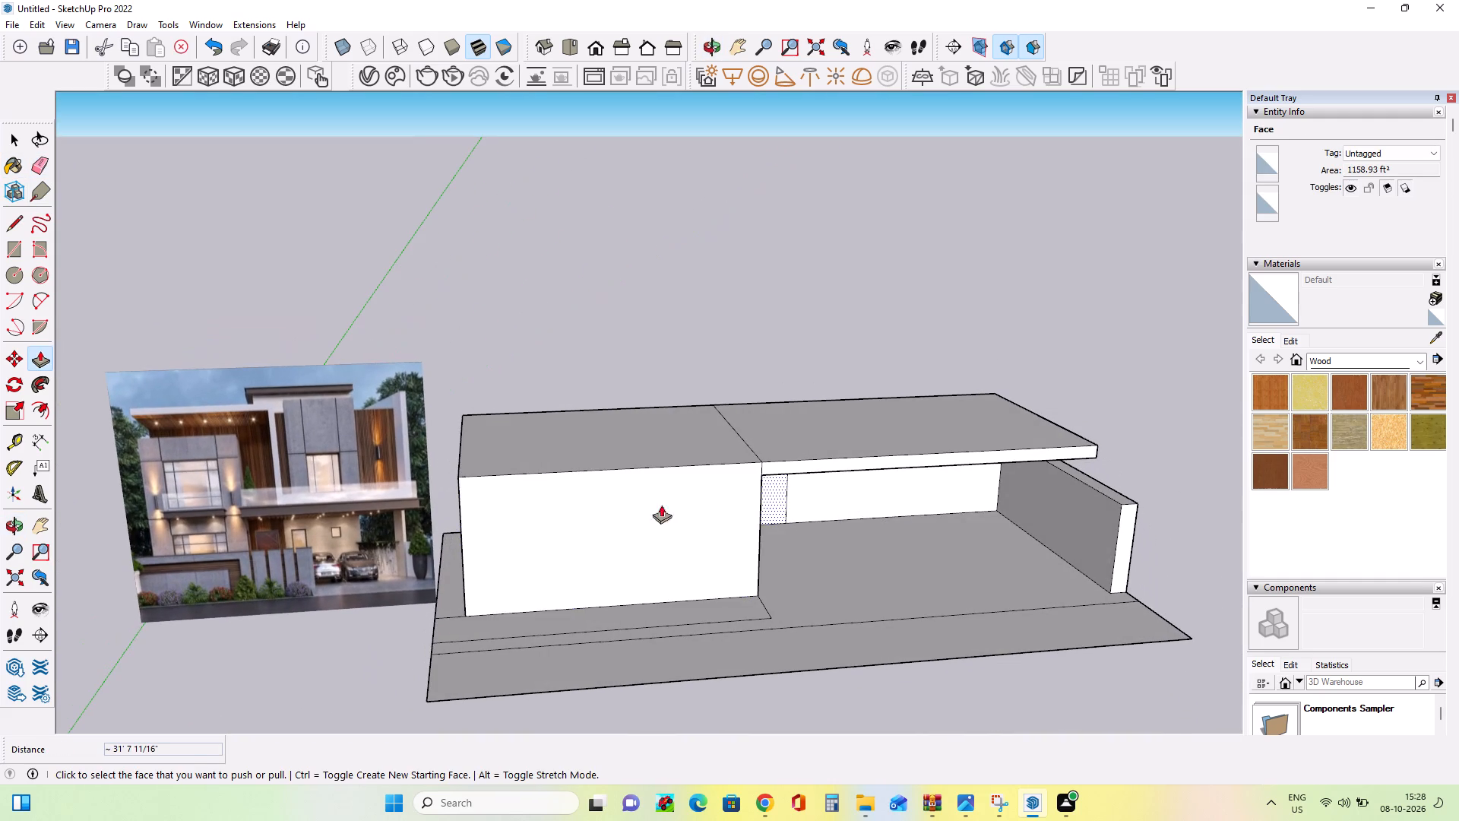
pyautogui.scroll(2, 578, 540)
pyautogui.moveTo(593, 534); pyautogui.dragTo(628, 523, button='middle')
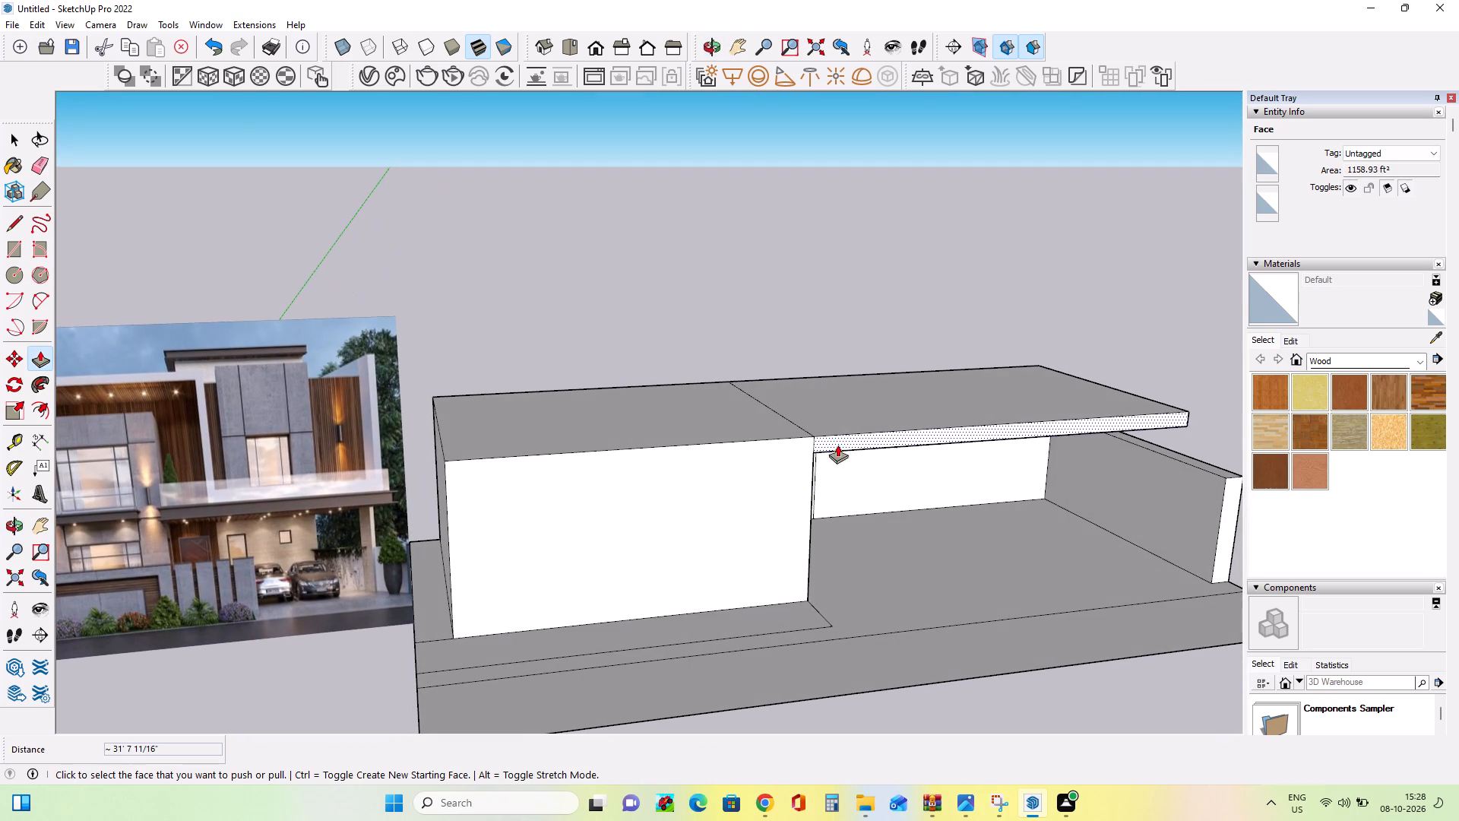
pyautogui.click(838, 439)
pyautogui.click(856, 462)
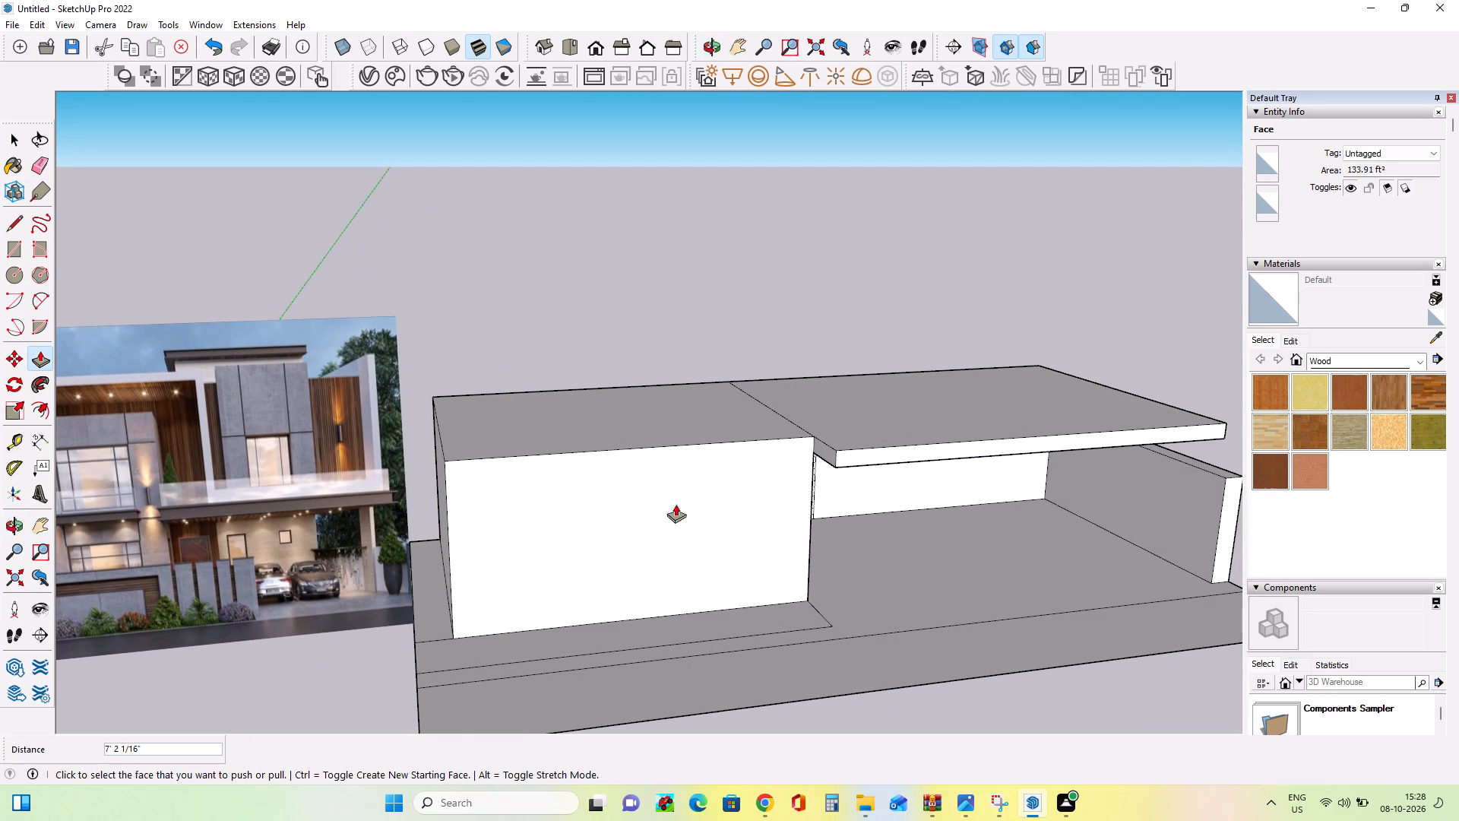
# Push/Pull the carport roof slab's front face back inward about 10 1/4".
pyautogui.moveTo(690, 506); pyautogui.dragTo(668, 483, button='middle')
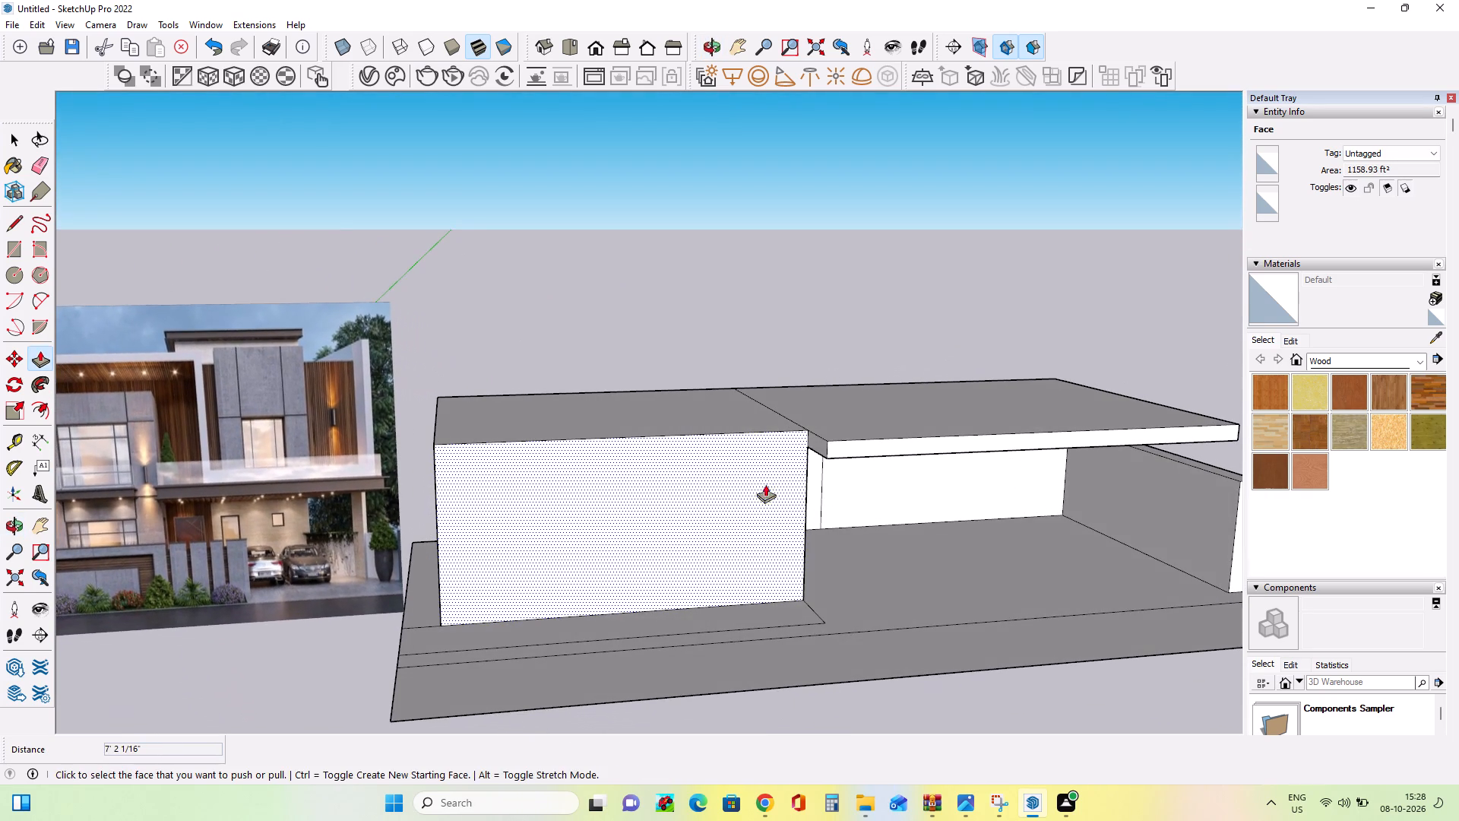
pyautogui.moveTo(798, 483); pyautogui.dragTo(752, 486, button='middle')
pyautogui.moveTo(908, 442); pyautogui.dragTo(894, 502, button='middle')
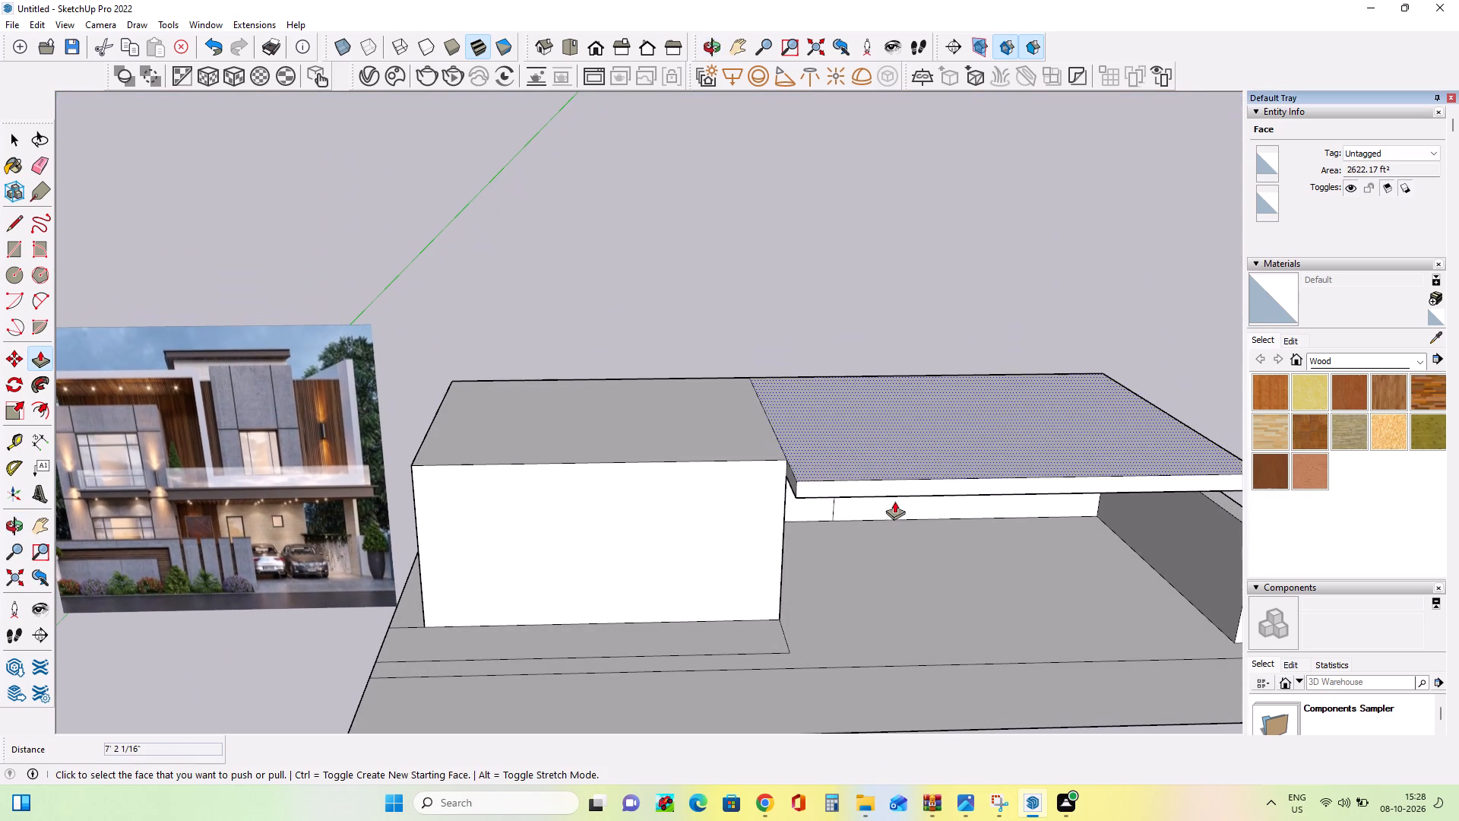
pyautogui.click(888, 486)
pyautogui.click(888, 482)
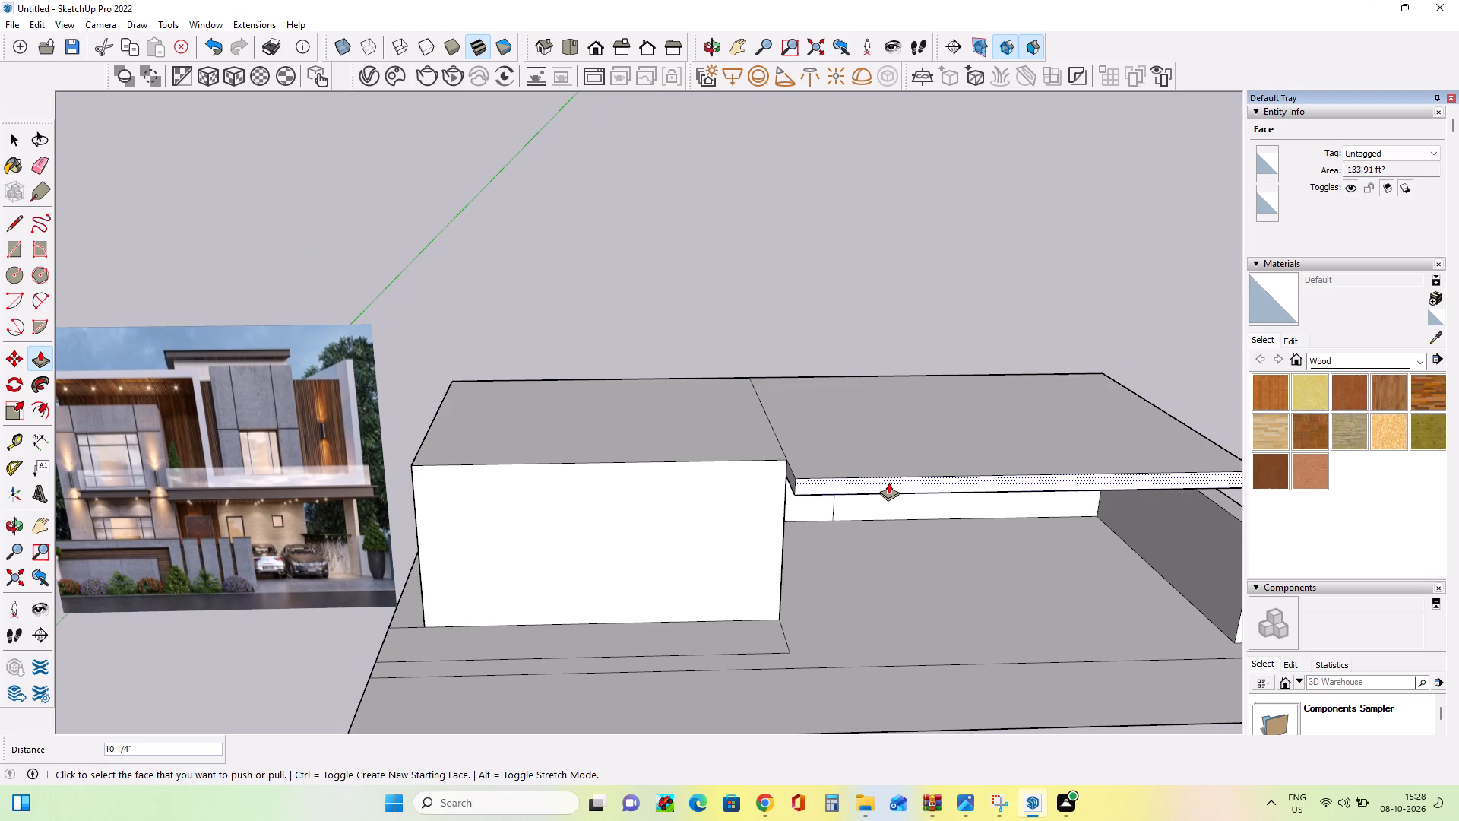
# Examine the entrance, carport and canopy in the reference image against the modelled block and roof slab.
pyautogui.moveTo(897, 538); pyautogui.dragTo(866, 434, button='middle')
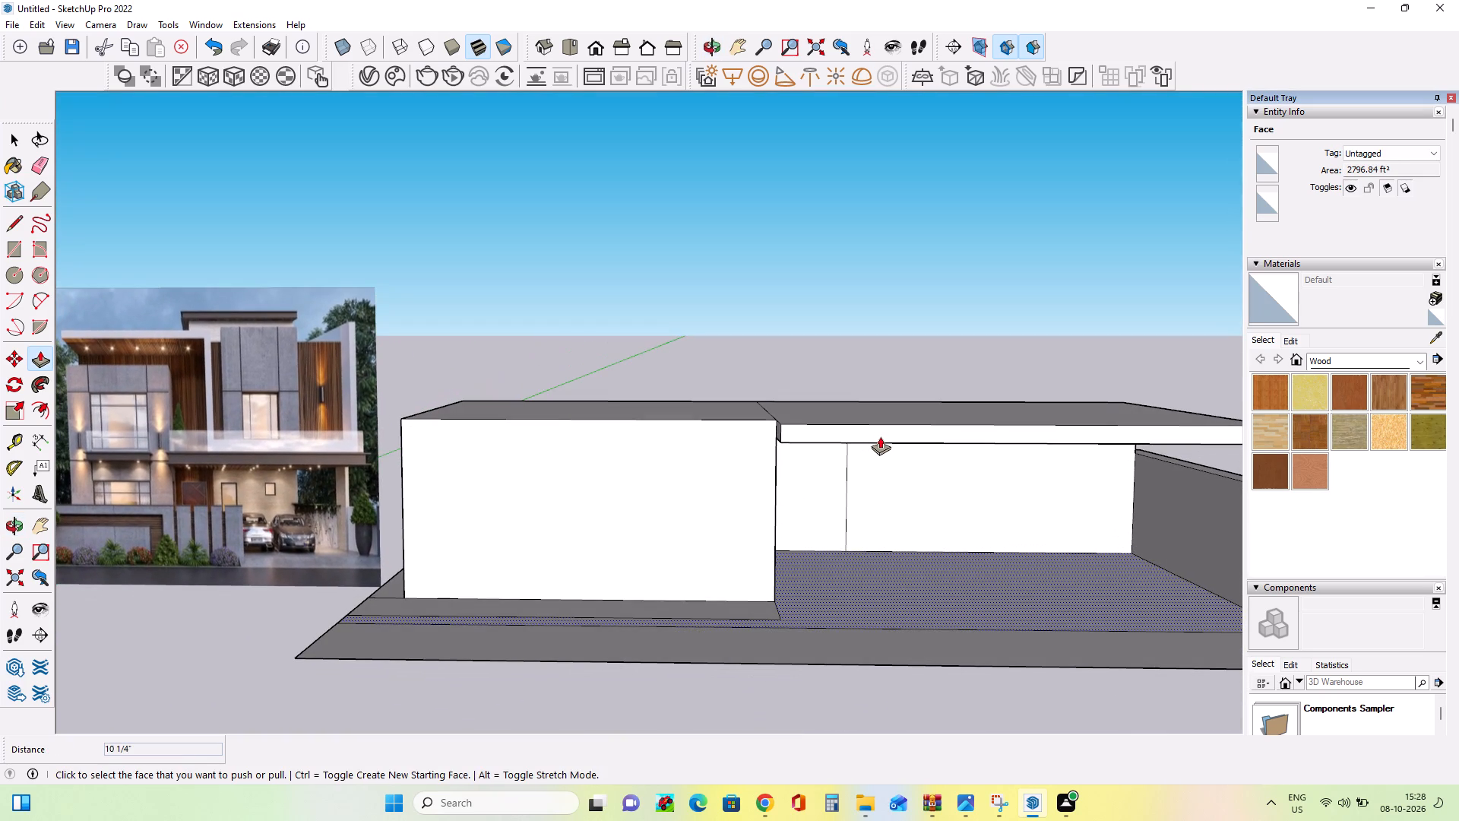
pyautogui.moveTo(674, 531); pyautogui.dragTo(751, 517, button='middle')
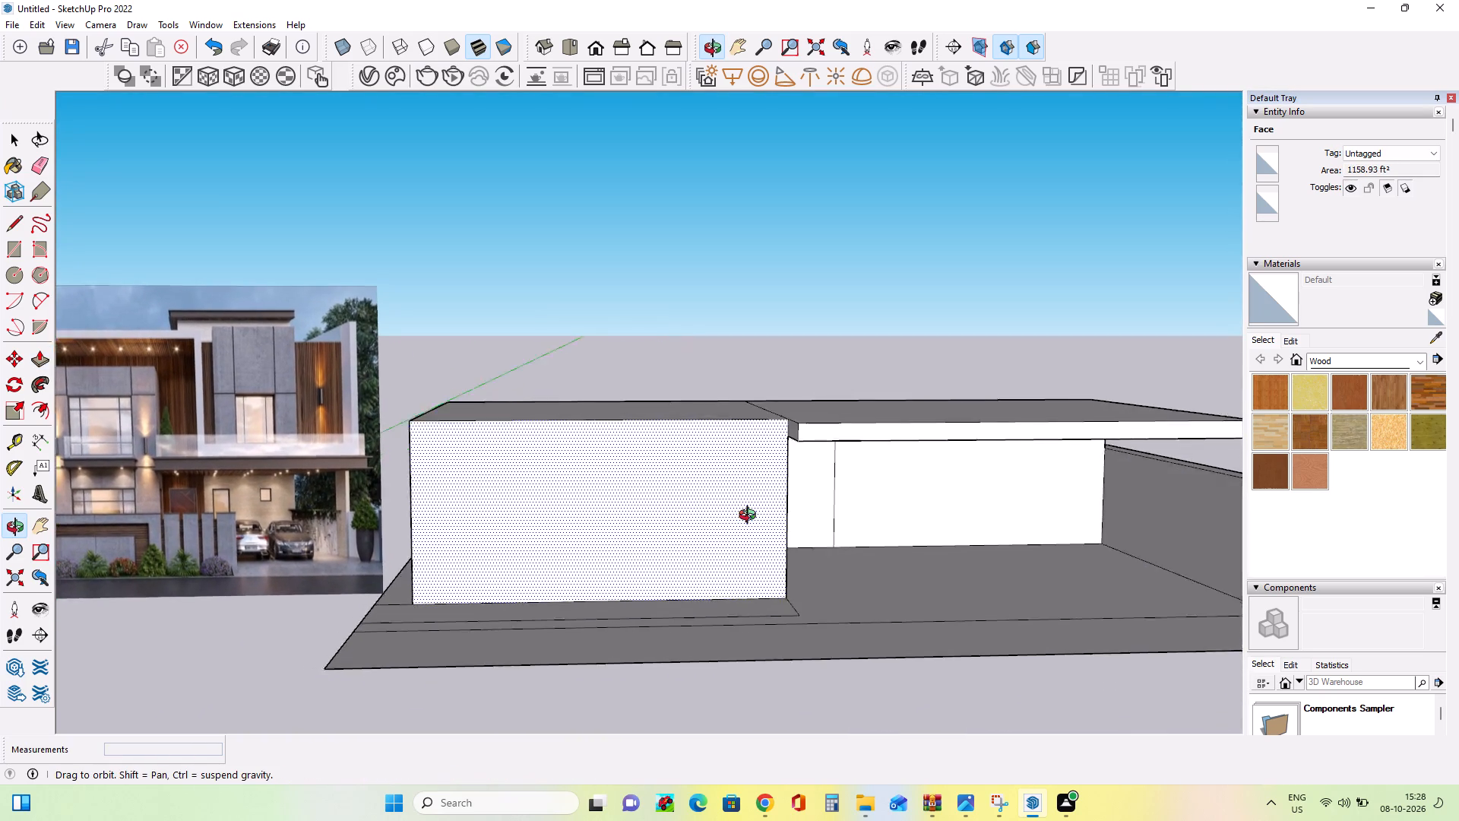
pyautogui.moveTo(751, 517); pyautogui.dragTo(775, 530, button='middle')
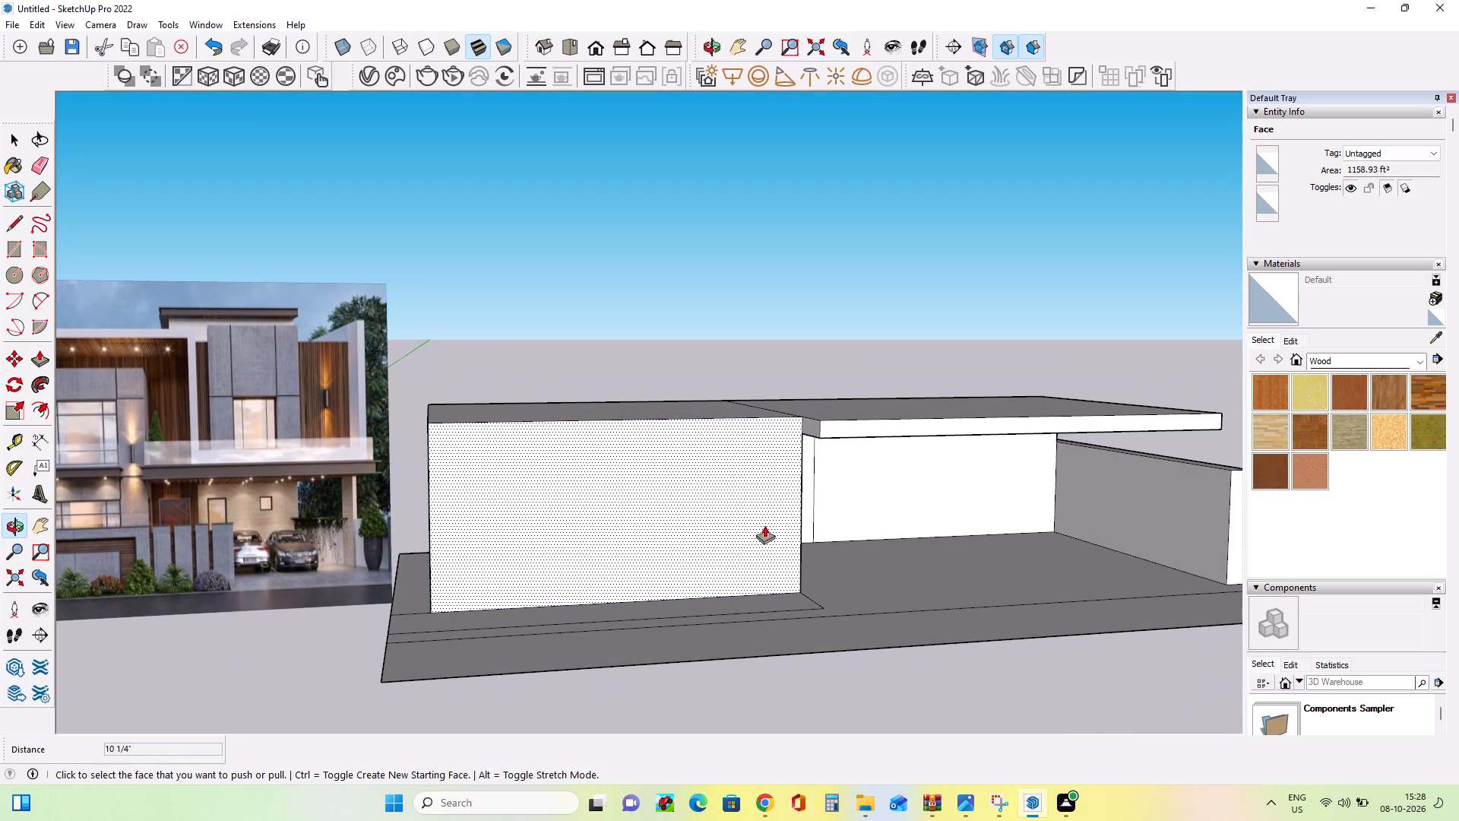
pyautogui.scroll(4, 196, 497)
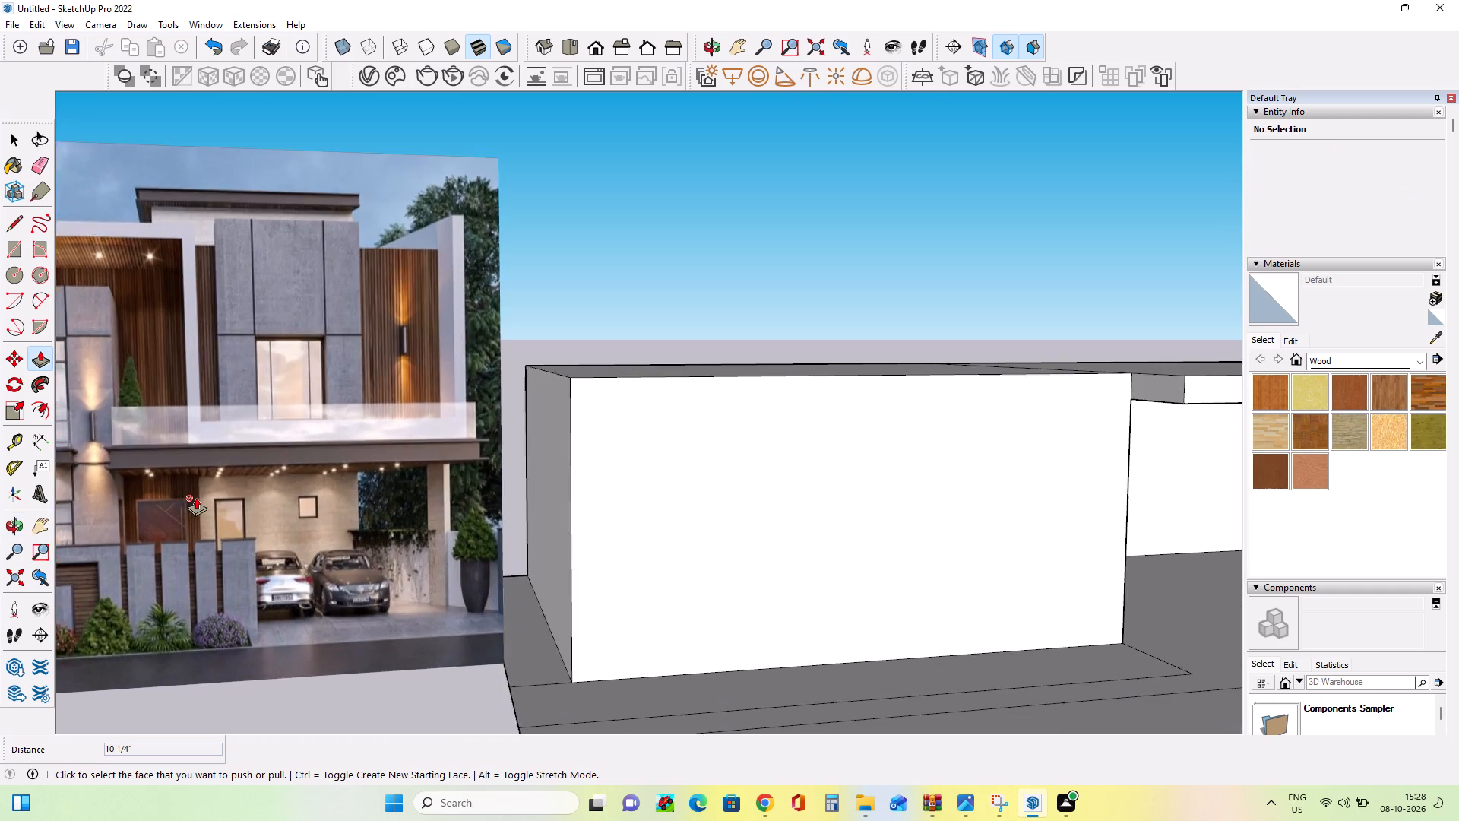
pyautogui.scroll(5, 196, 497)
pyautogui.scroll(-2, 260, 502)
pyautogui.moveTo(260, 502); pyautogui.dragTo(227, 525, button='middle')
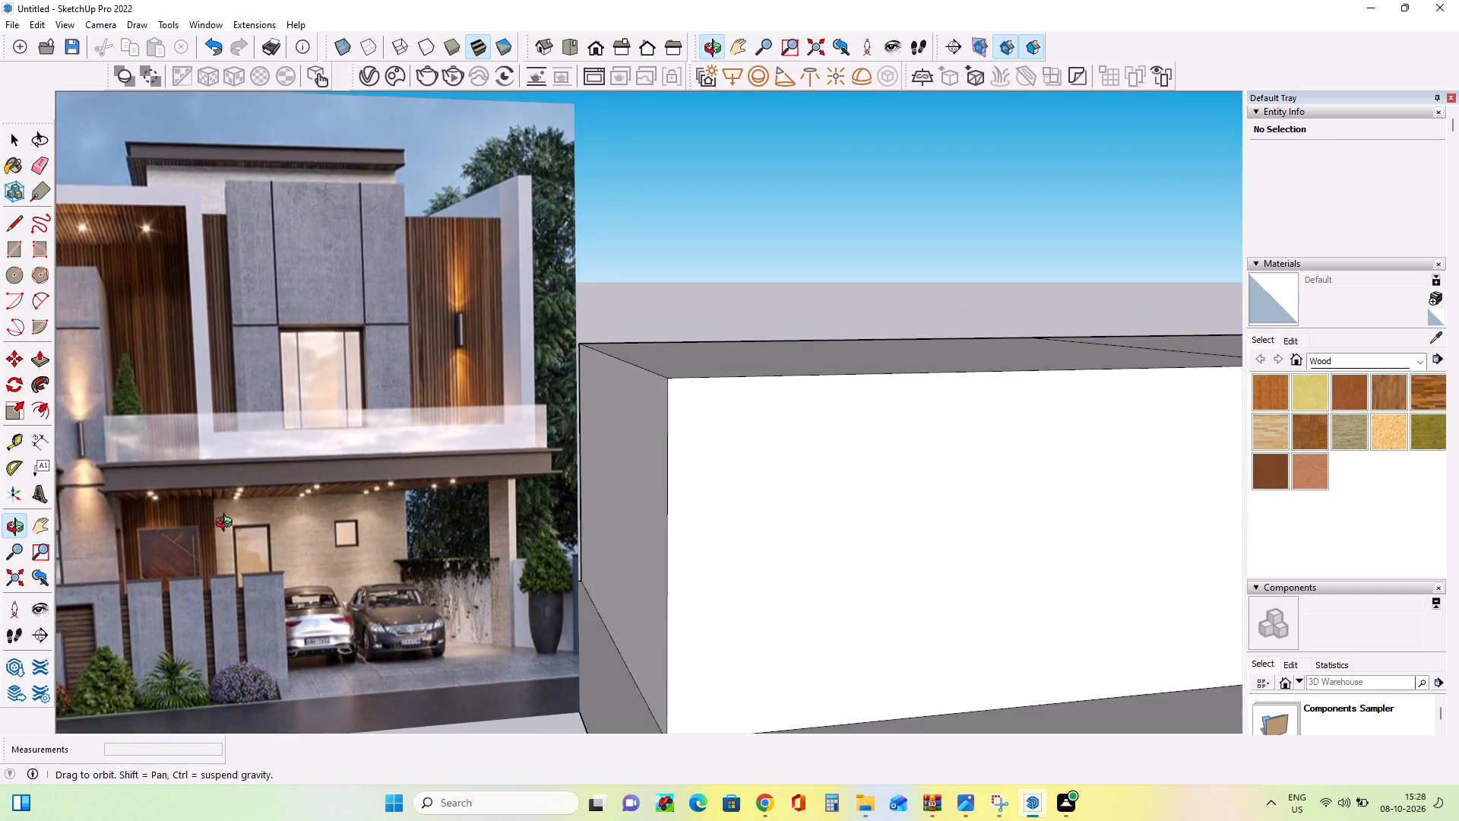
pyautogui.moveTo(227, 525); pyautogui.dragTo(217, 512, button='middle')
pyautogui.scroll(-2, 279, 507)
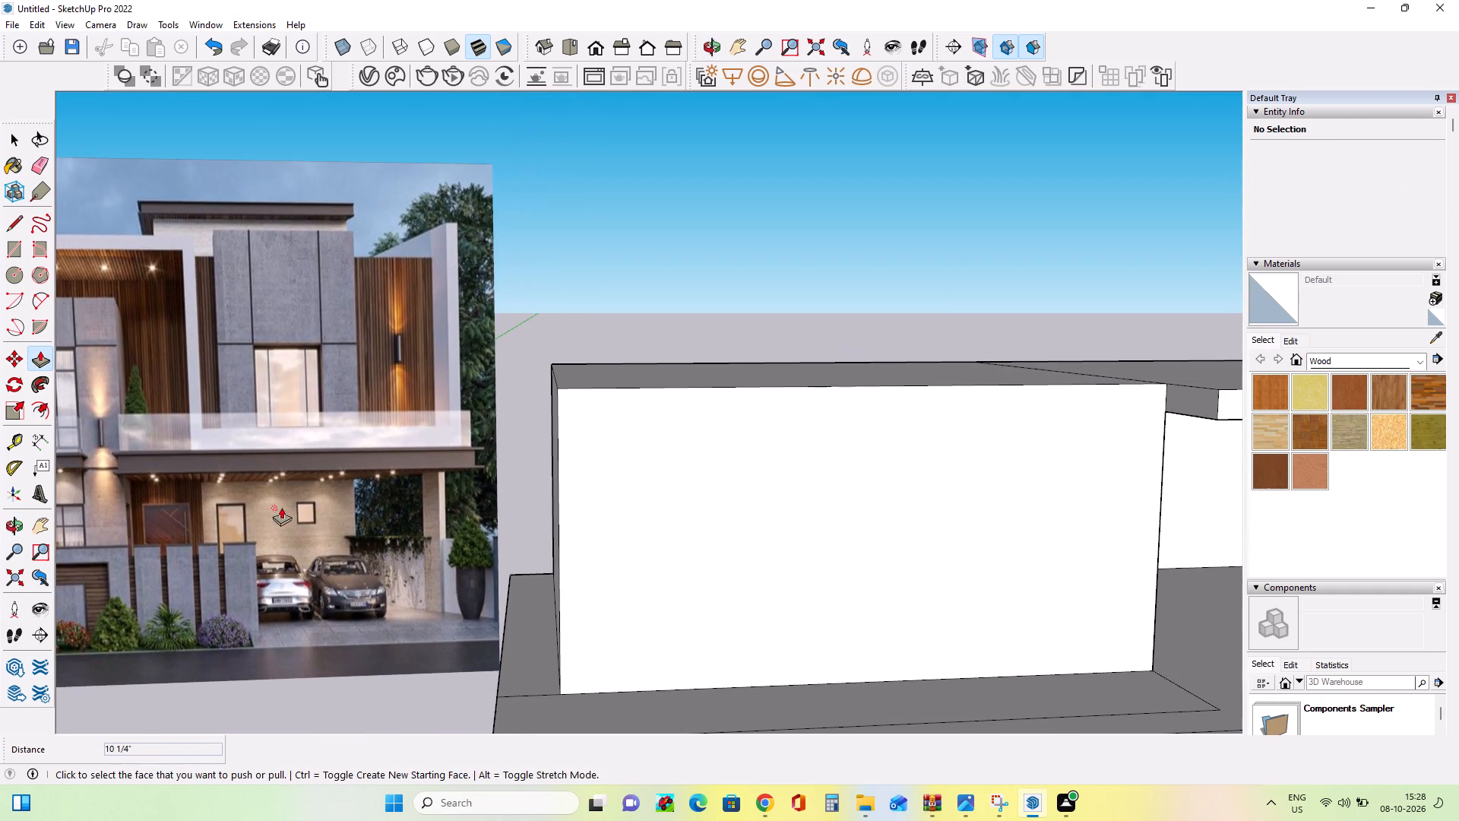
pyautogui.moveTo(364, 507); pyautogui.dragTo(321, 515, button='middle')
pyautogui.middleClick(287, 509)
pyautogui.scroll(-1, 287, 509)
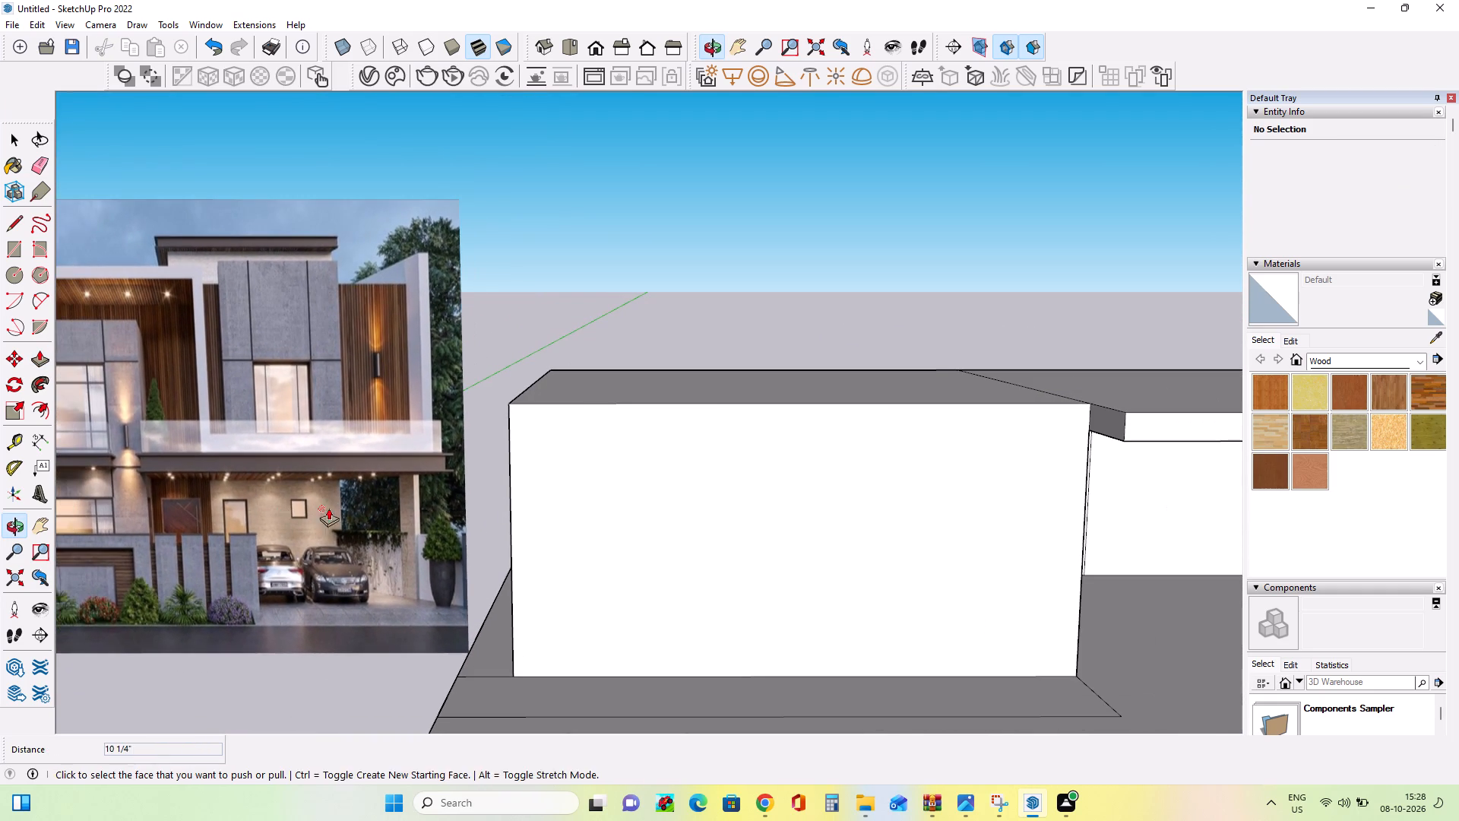
# Push/Pull the ground-floor block's outer side face beside the reference image inward about 4' 6 11/16".
pyautogui.moveTo(591, 555); pyautogui.dragTo(713, 563, button='middle')
pyautogui.click(551, 548)
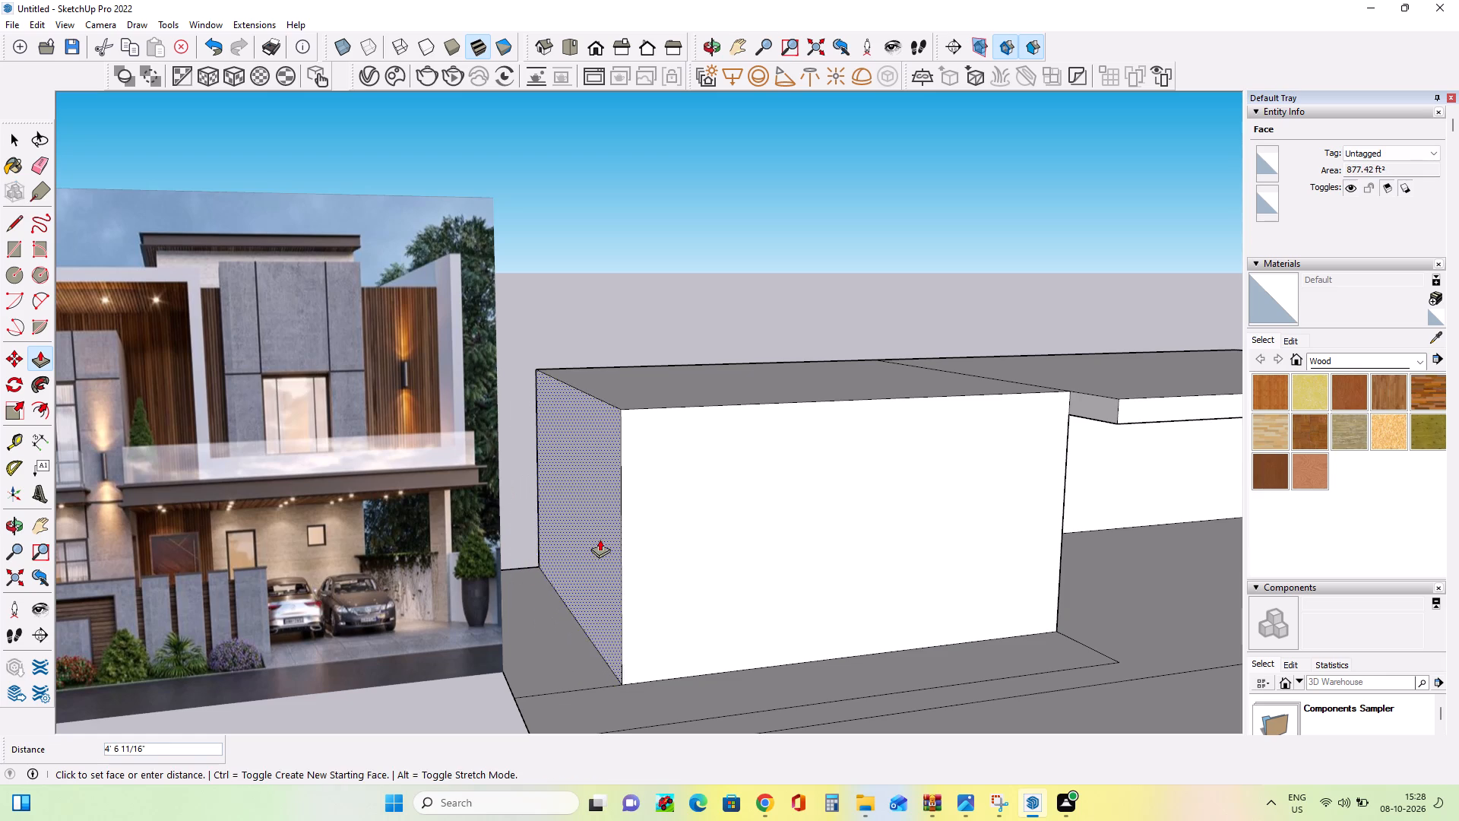
pyautogui.click(600, 539)
# Compare the narrowed ground-floor block and carport slab with the reference image's ground-floor facade, boundary wall and overall proportions.
pyautogui.moveTo(798, 550); pyautogui.dragTo(654, 533, button='middle')
pyautogui.scroll(-2, 654, 534)
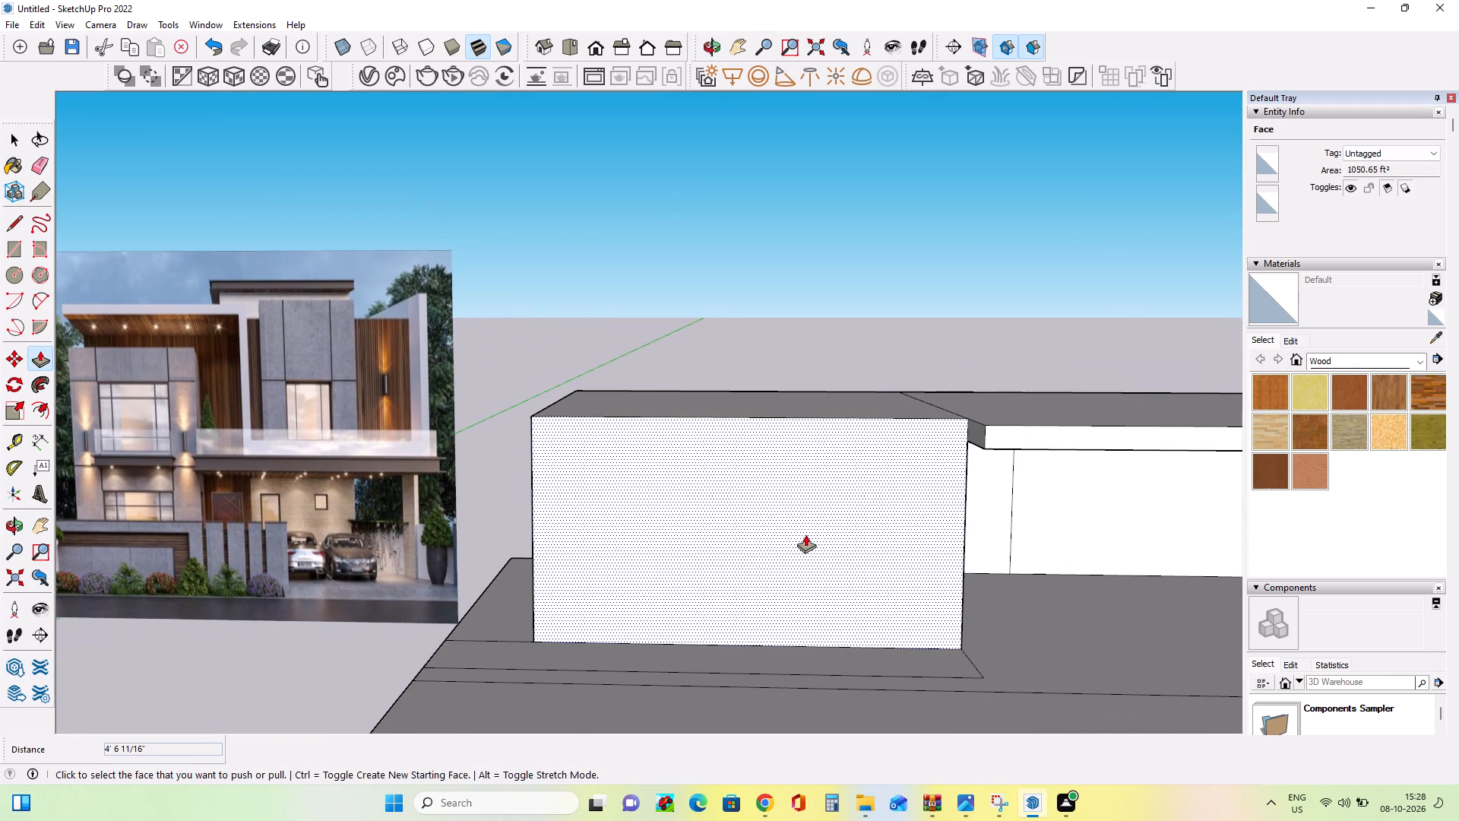
pyautogui.scroll(2, 914, 485)
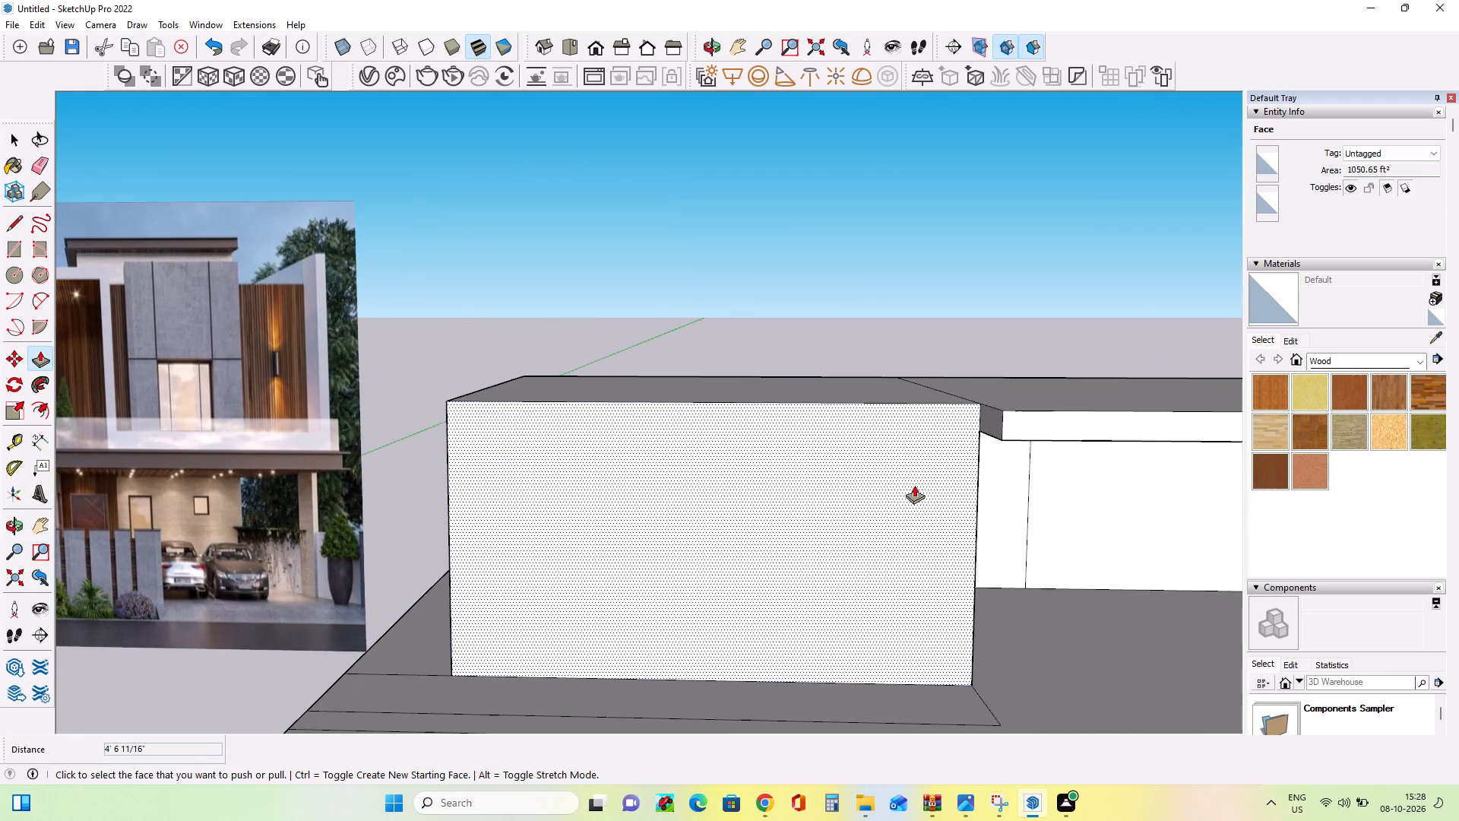
pyautogui.scroll(-3, 914, 485)
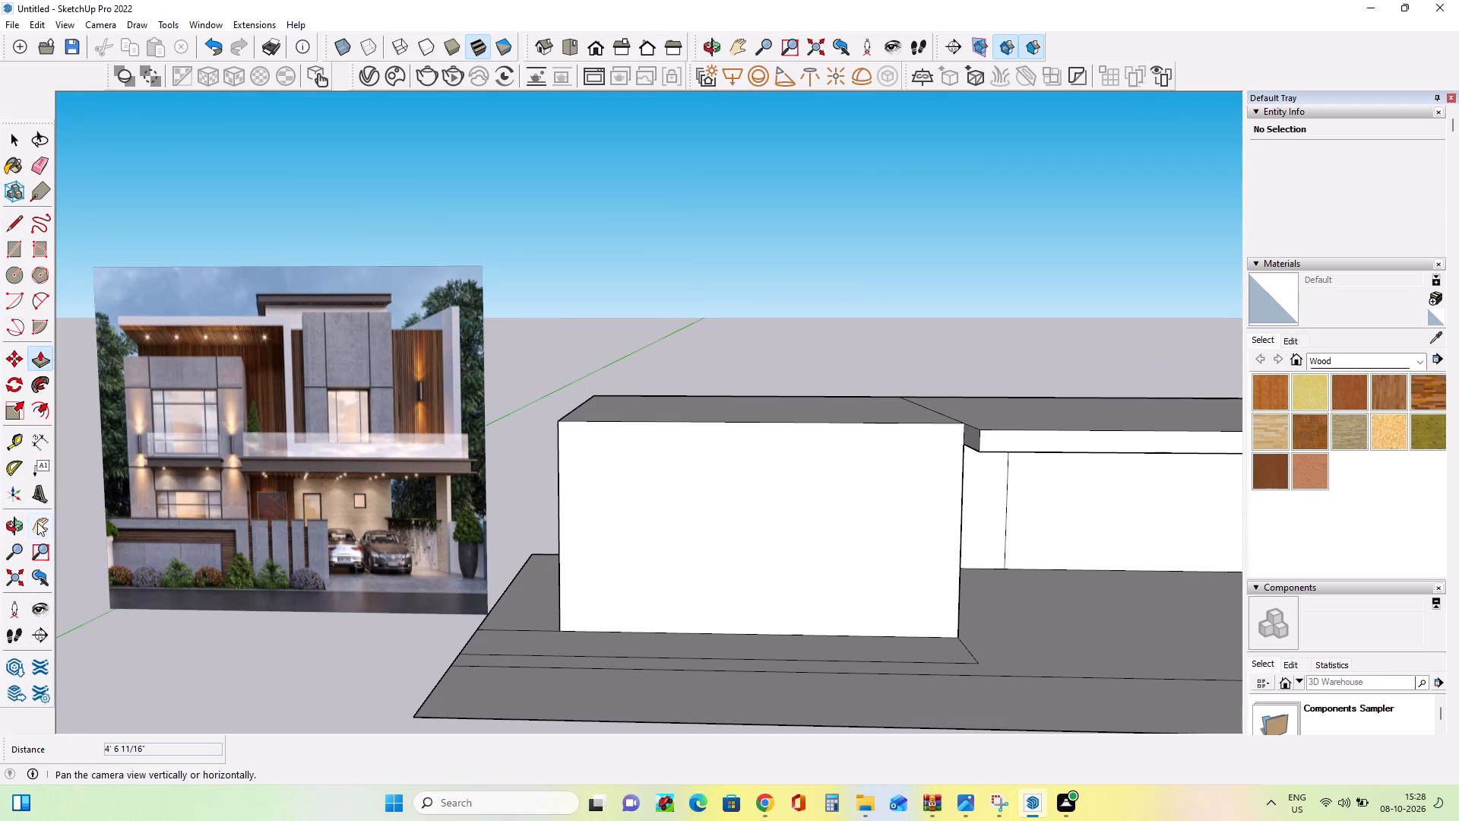
pyautogui.click(37, 522)
pyautogui.moveTo(701, 540); pyautogui.dragTo(629, 501)
pyautogui.moveTo(697, 494); pyautogui.dragTo(709, 527, button='middle')
pyautogui.scroll(-1, 709, 527)
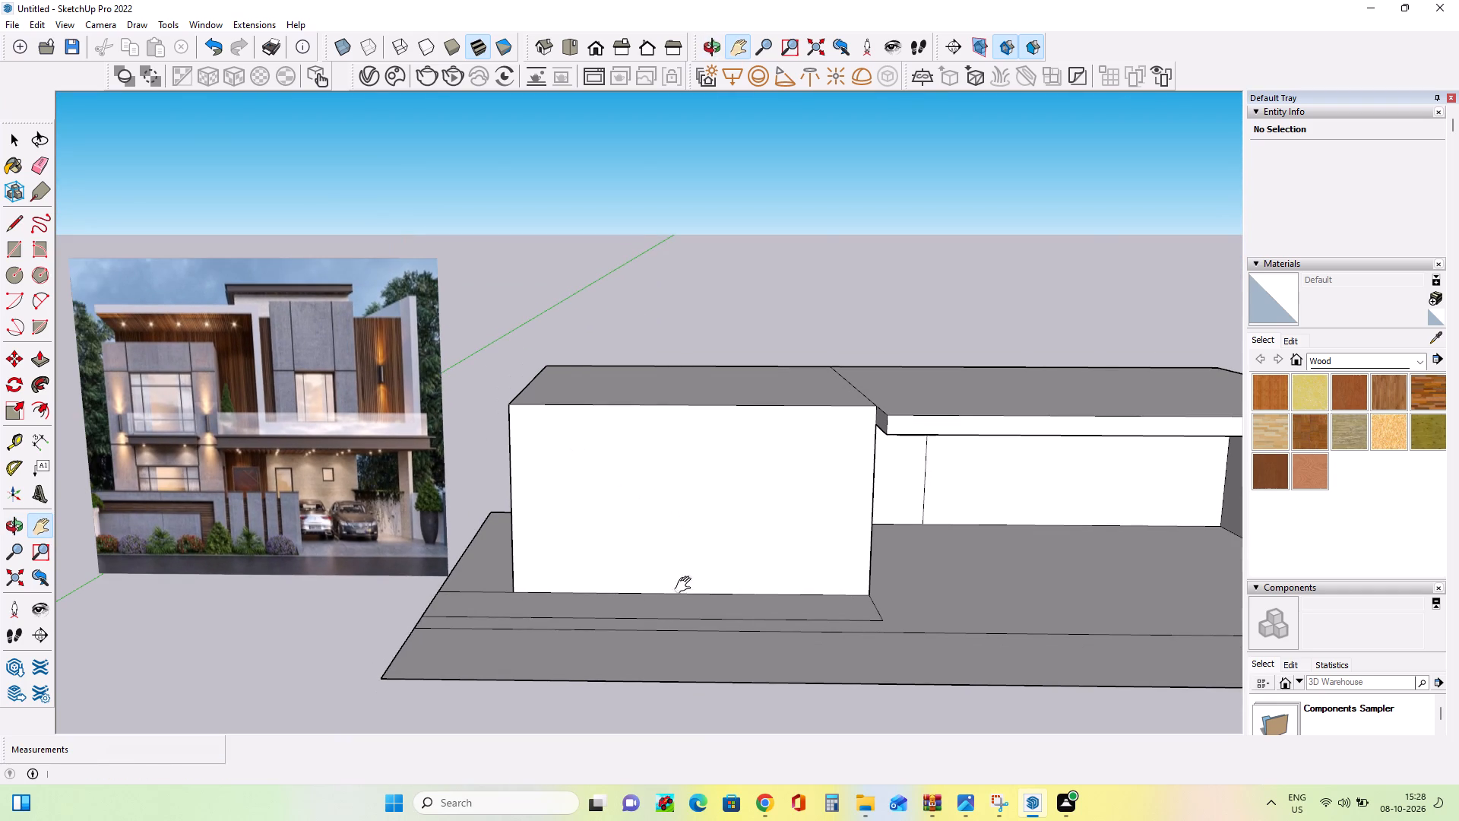
pyautogui.moveTo(788, 534); pyautogui.dragTo(797, 575, button='middle')
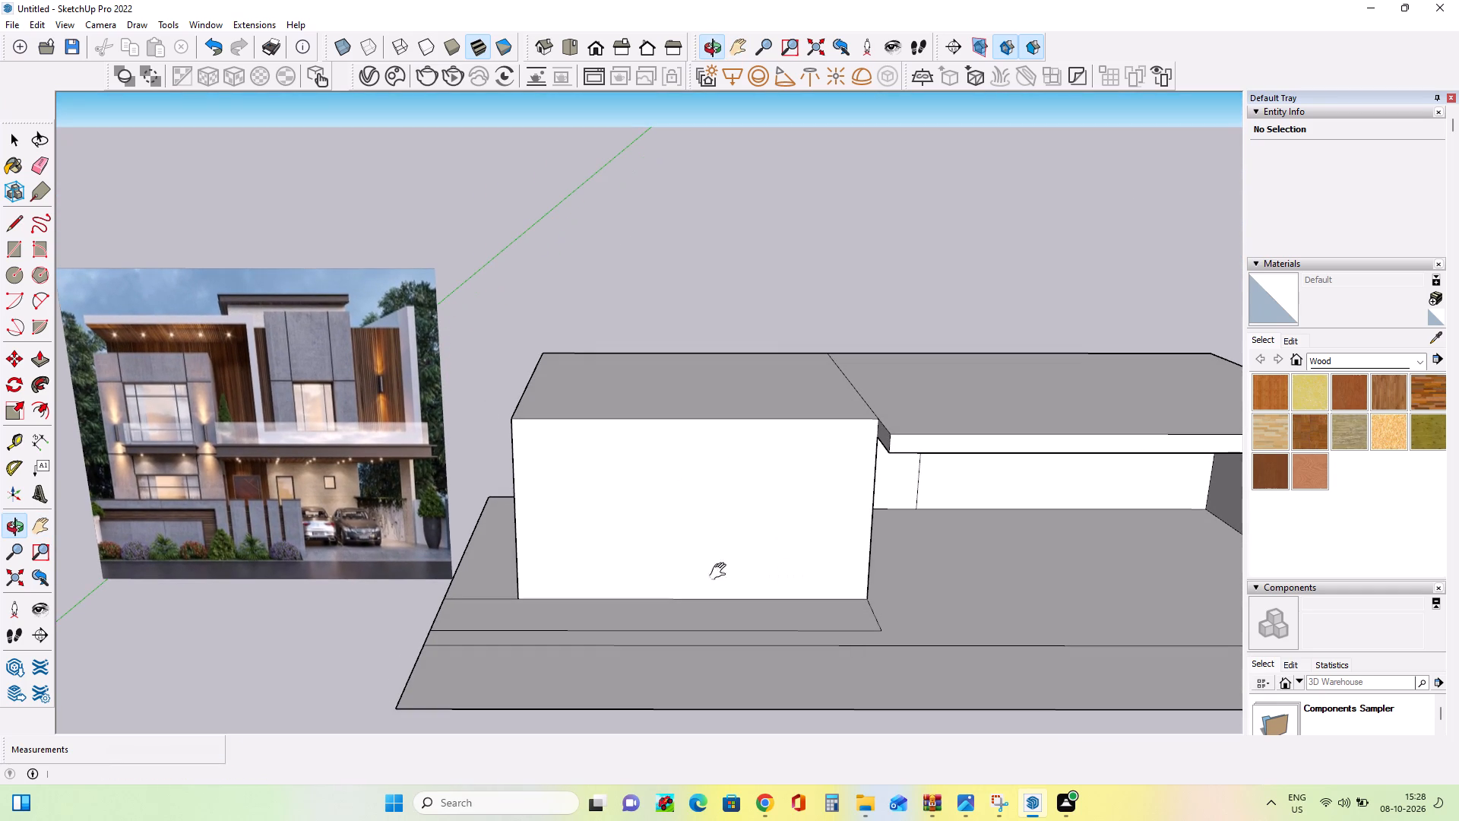
pyautogui.scroll(6, 176, 524)
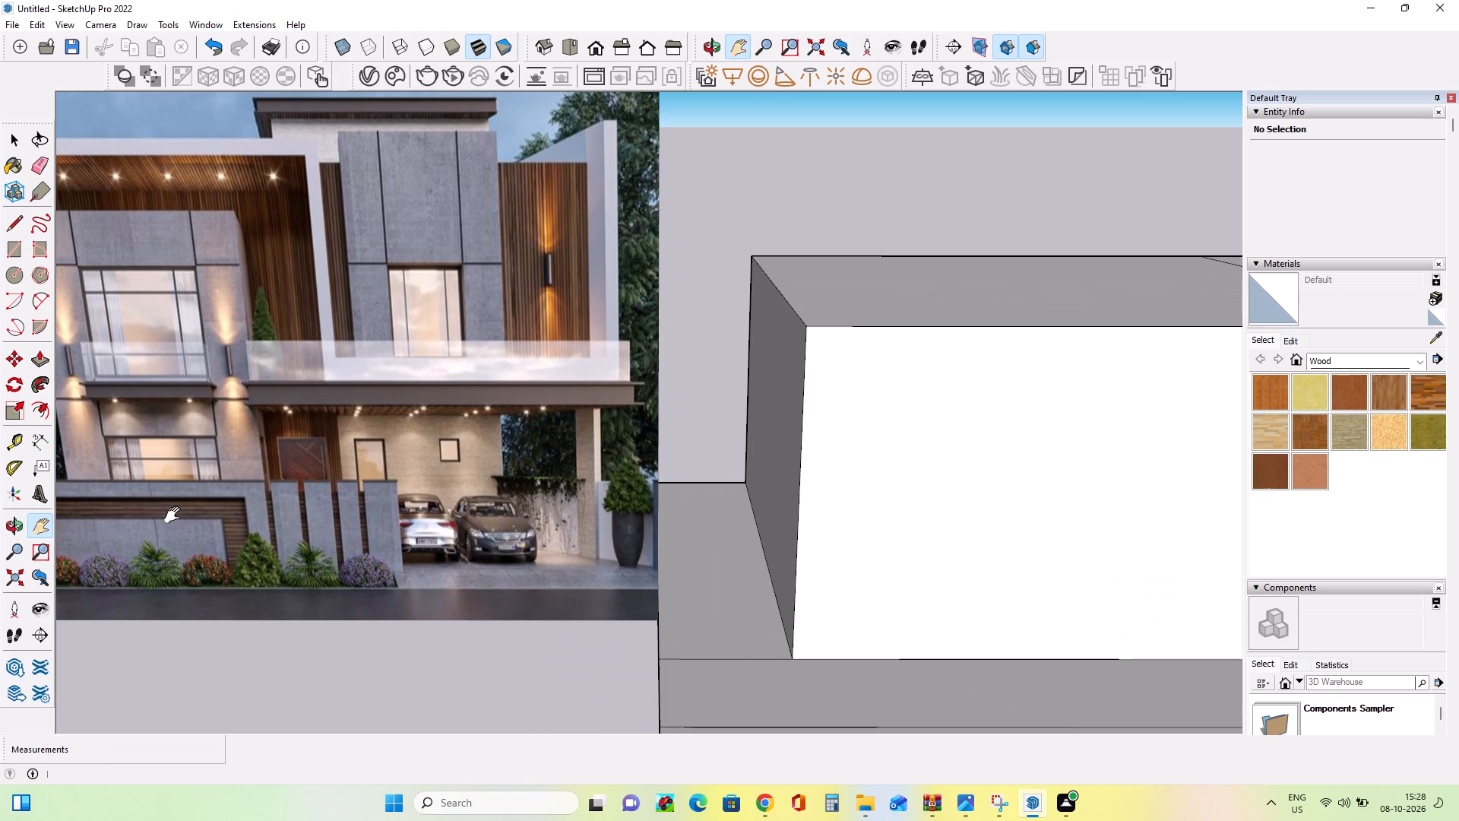
pyautogui.scroll(-3, 176, 515)
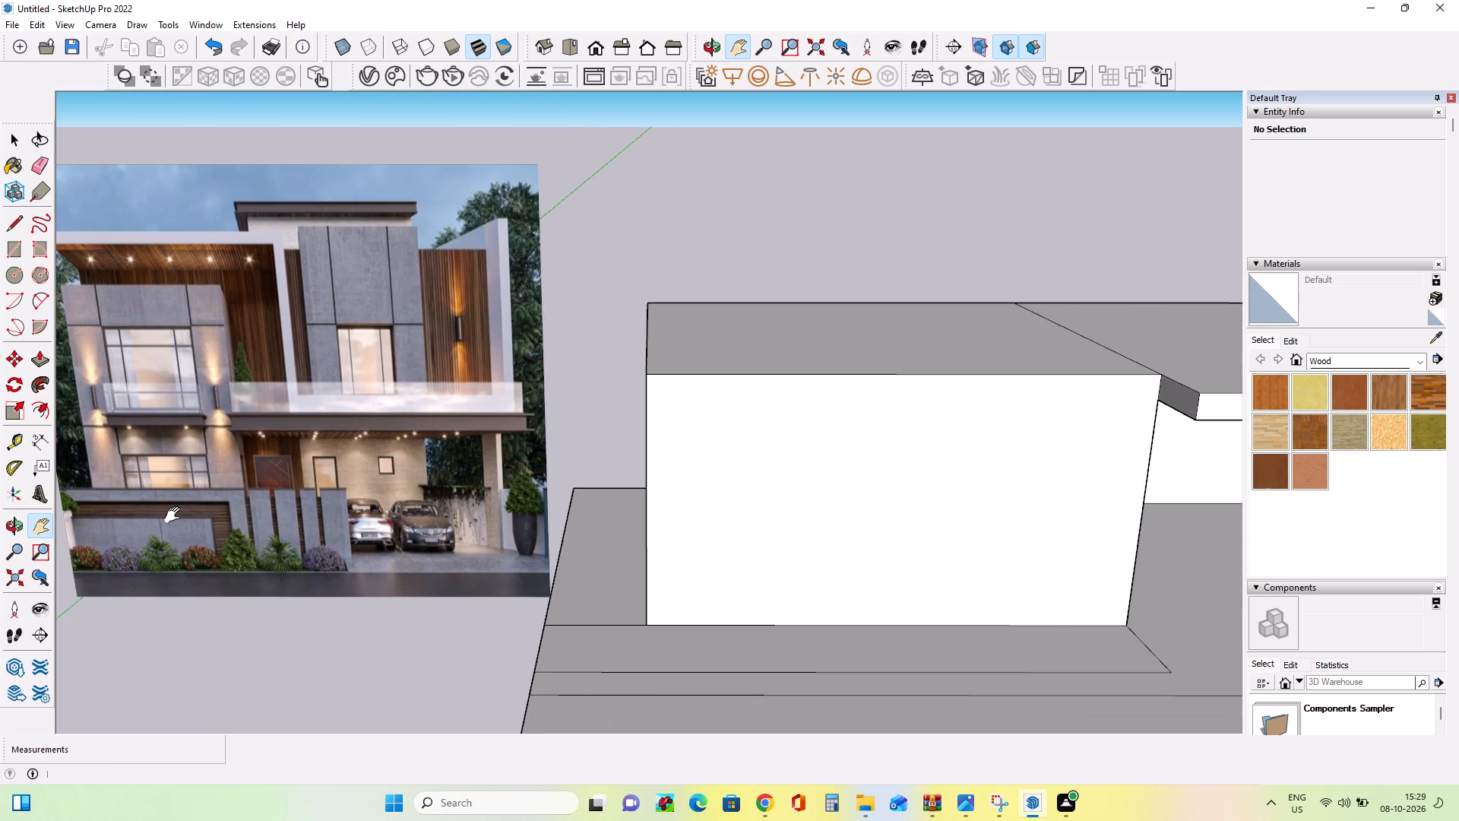
pyautogui.scroll(-4, 176, 515)
pyautogui.moveTo(501, 535); pyautogui.dragTo(499, 491, button='middle')
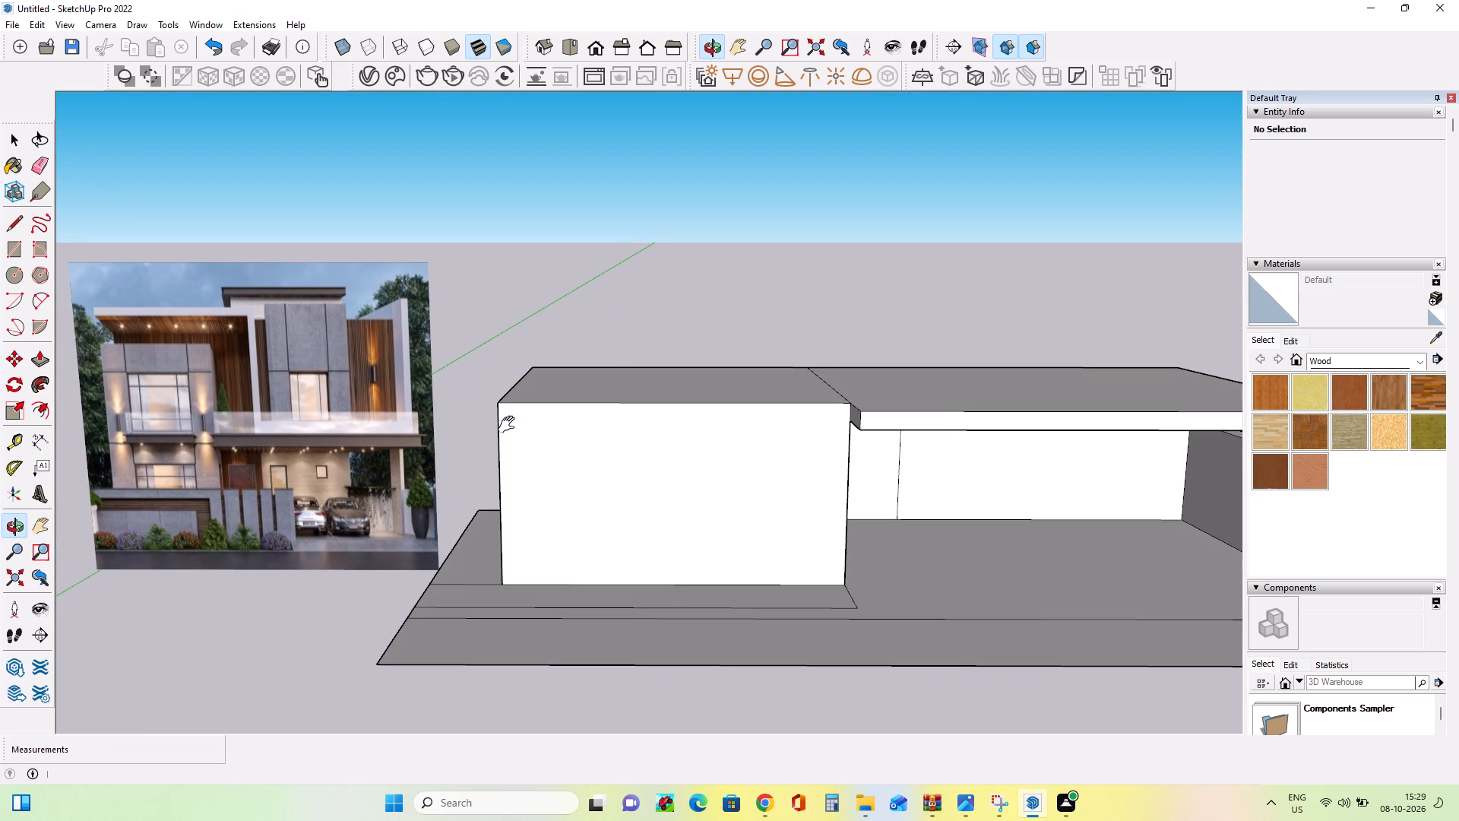
# Compare the ground-floor block, its base steps and the carport slab with the reference image's ground-floor layout.
pyautogui.scroll(3, 643, 499)
pyautogui.moveTo(643, 499); pyautogui.dragTo(652, 545, button='middle')
pyautogui.scroll(-2, 652, 545)
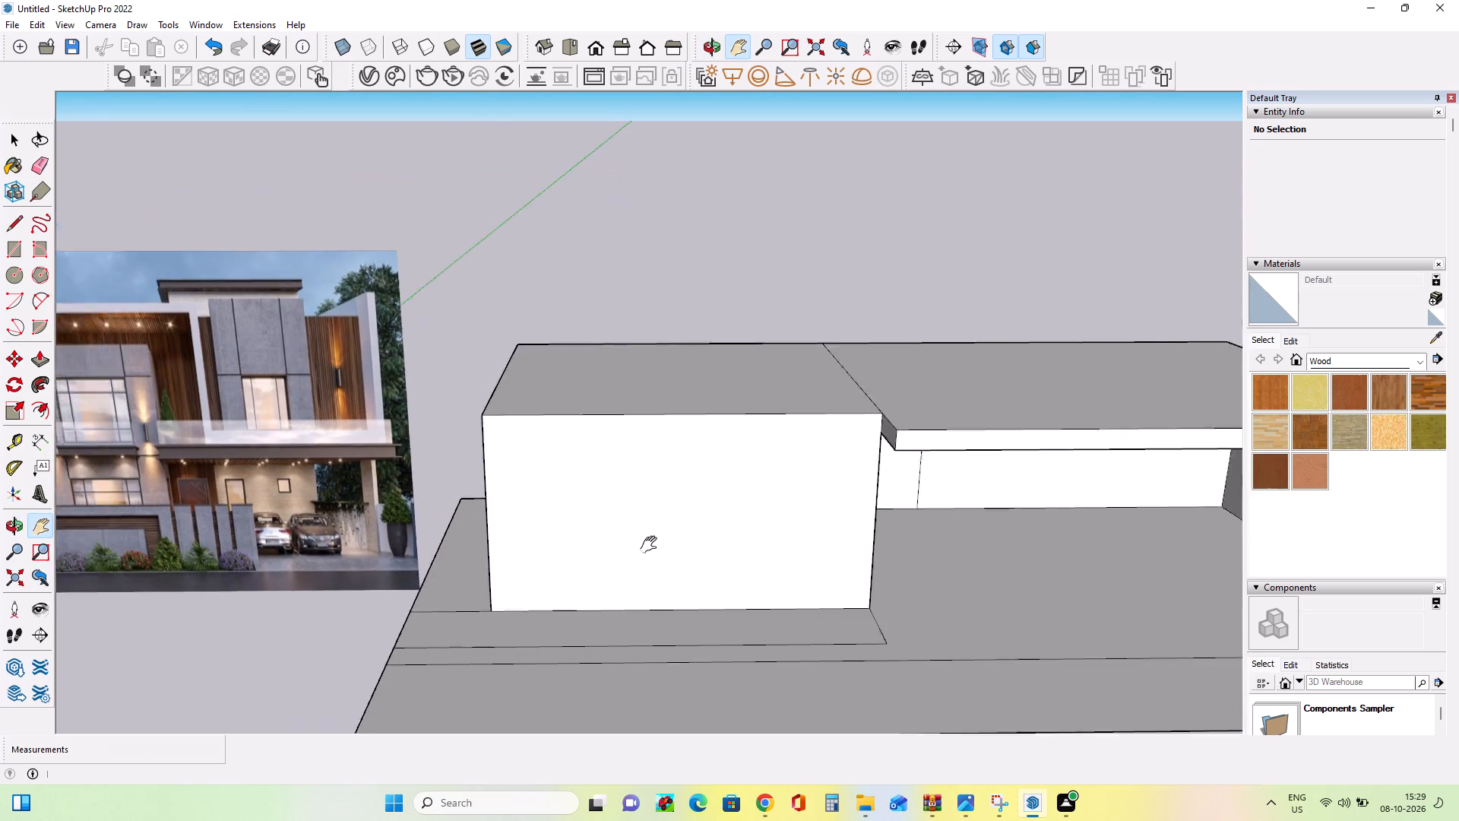
pyautogui.scroll(3, 150, 478)
pyautogui.scroll(-7, 167, 475)
pyautogui.middleClick(194, 491)
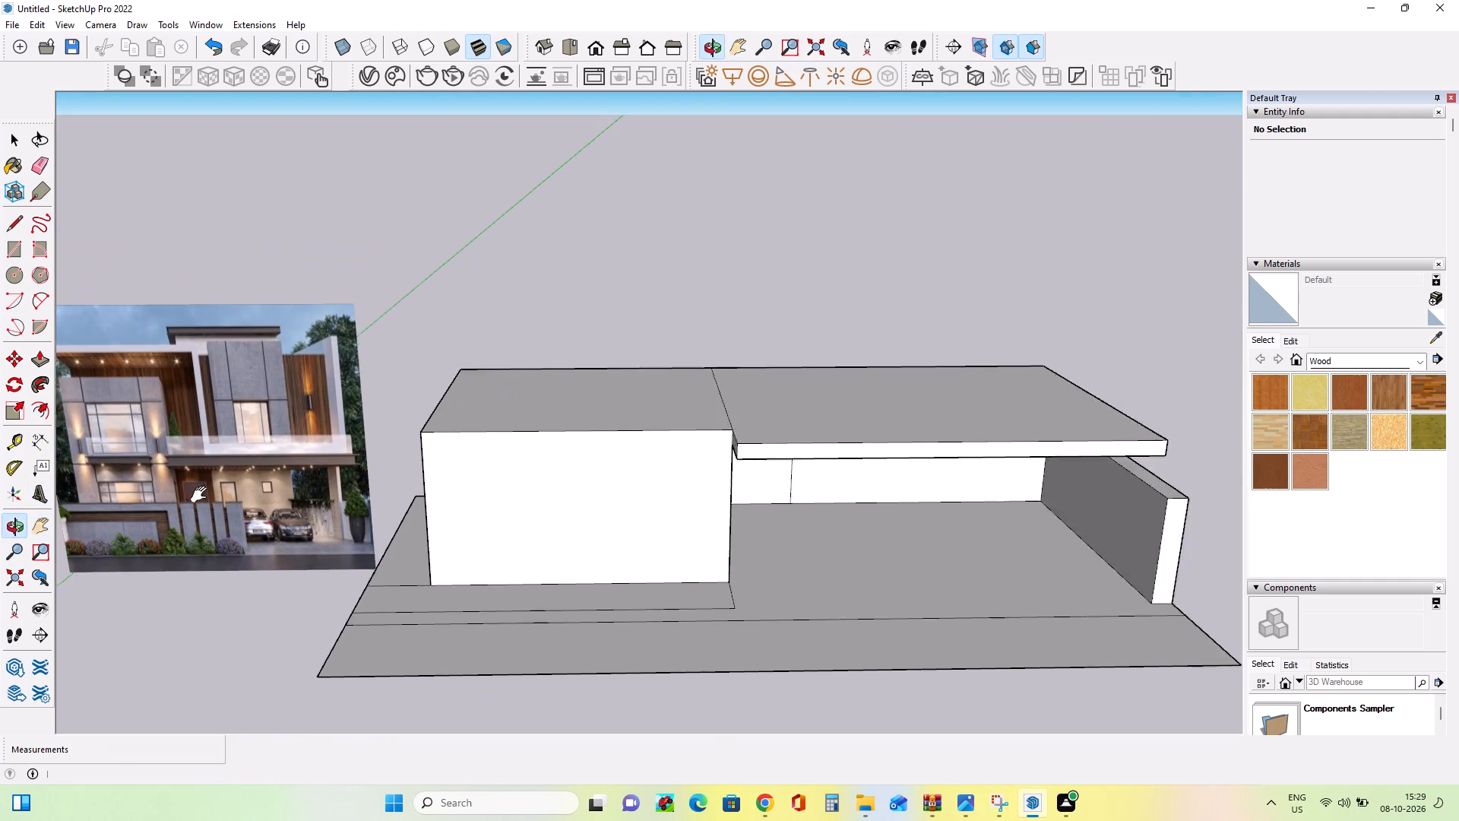
pyautogui.scroll(-1, 202, 495)
pyautogui.moveTo(364, 485); pyautogui.dragTo(383, 487, button='middle')
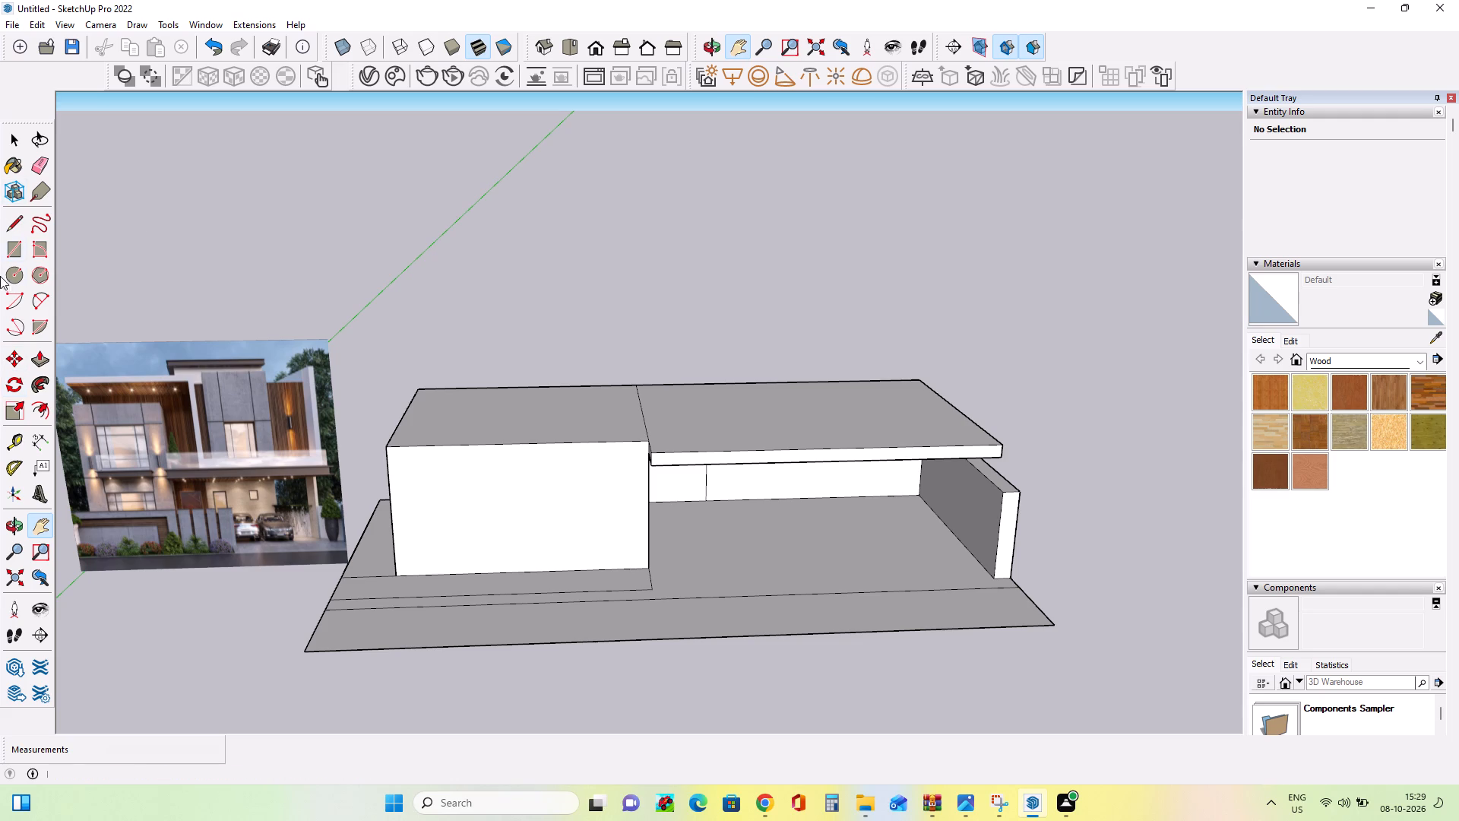
pyautogui.moveTo(520, 573); pyautogui.dragTo(529, 547, button='middle')
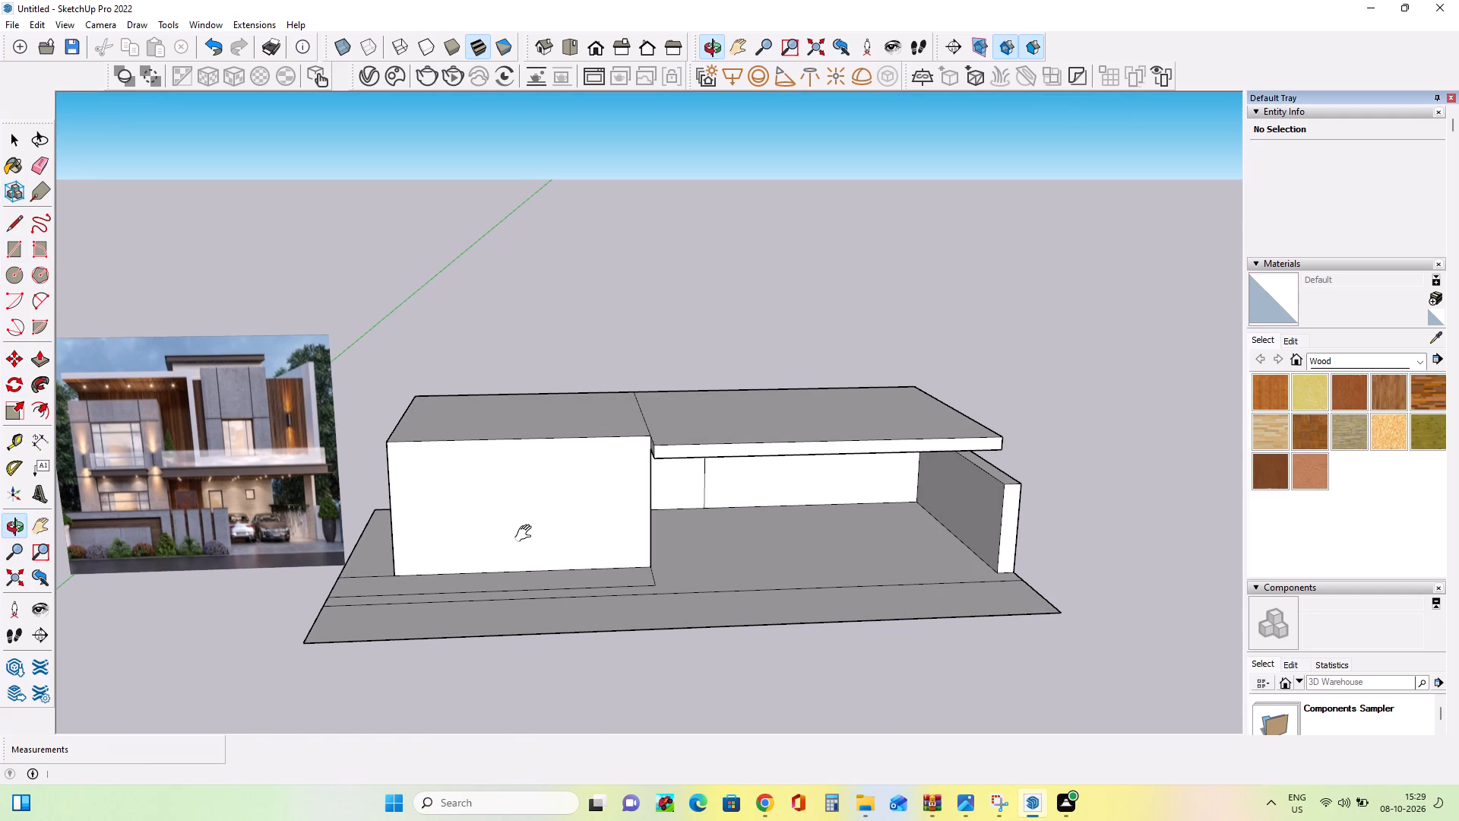
pyautogui.scroll(3, 117, 512)
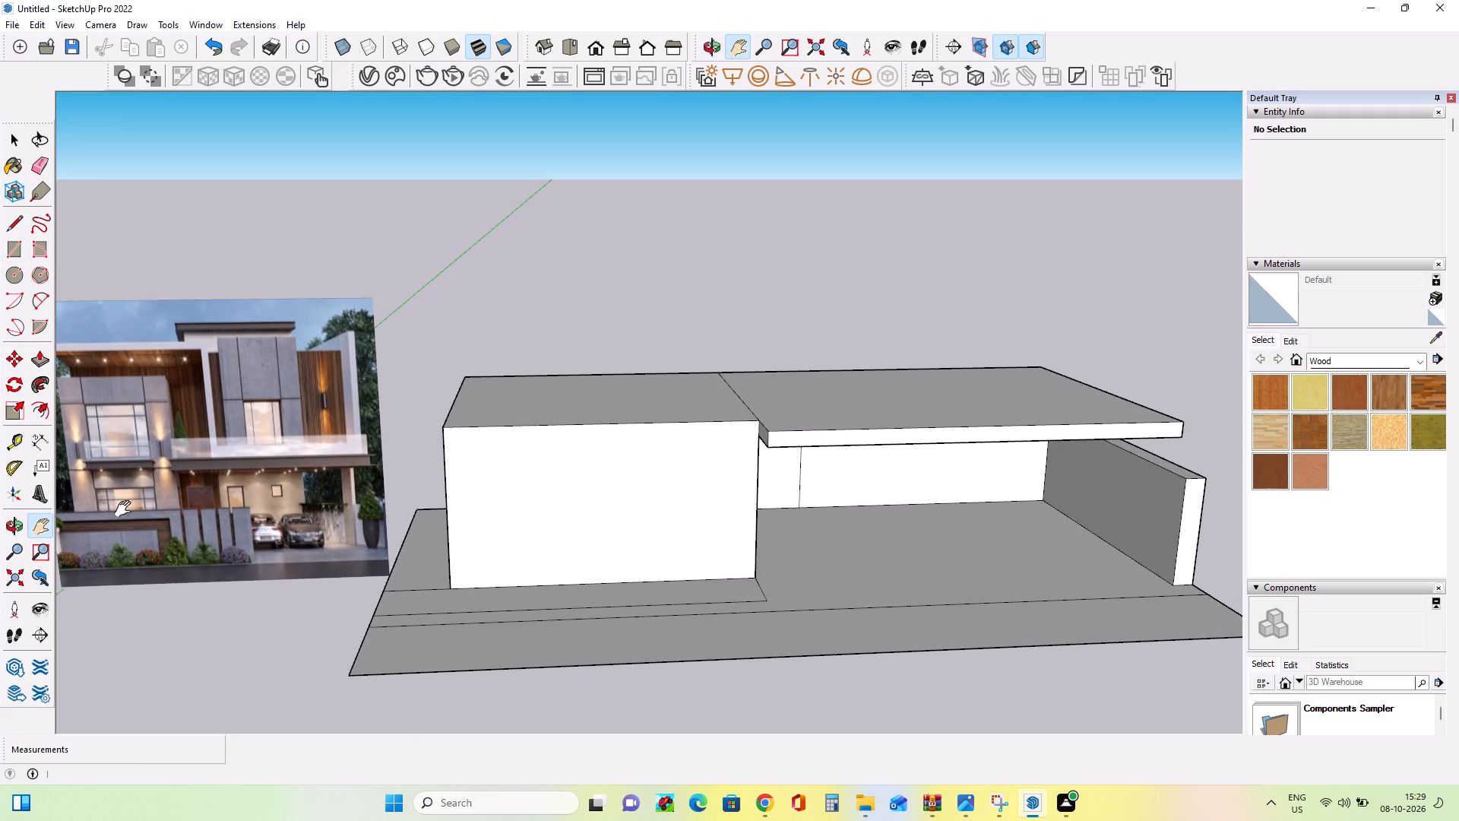
pyautogui.scroll(3, 126, 509)
pyautogui.scroll(-8, 214, 478)
pyautogui.scroll(6, 98, 450)
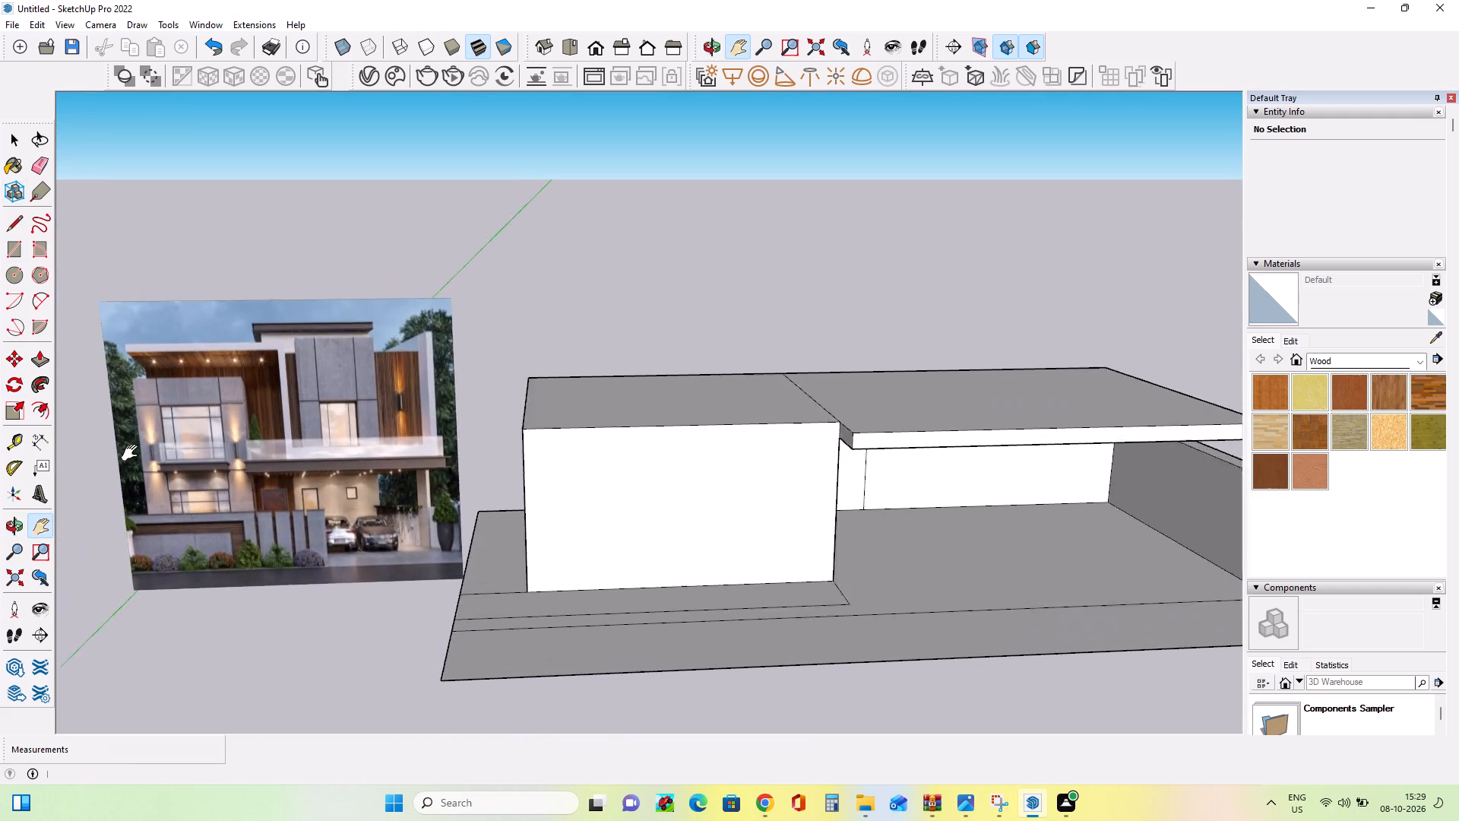
# Examine the reference image's window bay, ledge and canopy line on the ground and upper floors.
pyautogui.scroll(3, 133, 453)
pyautogui.scroll(3, 251, 453)
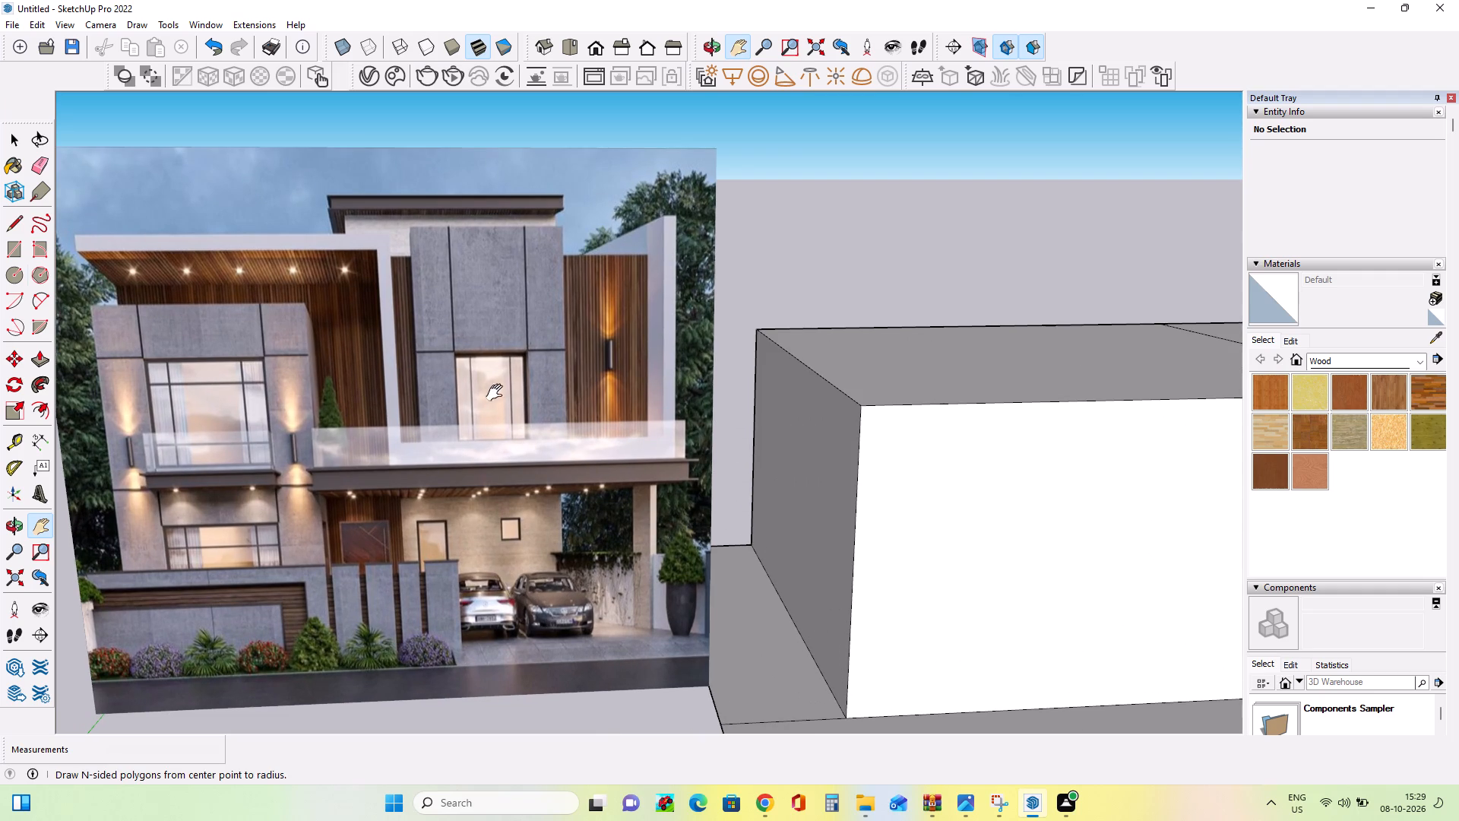
pyautogui.scroll(2, 245, 471)
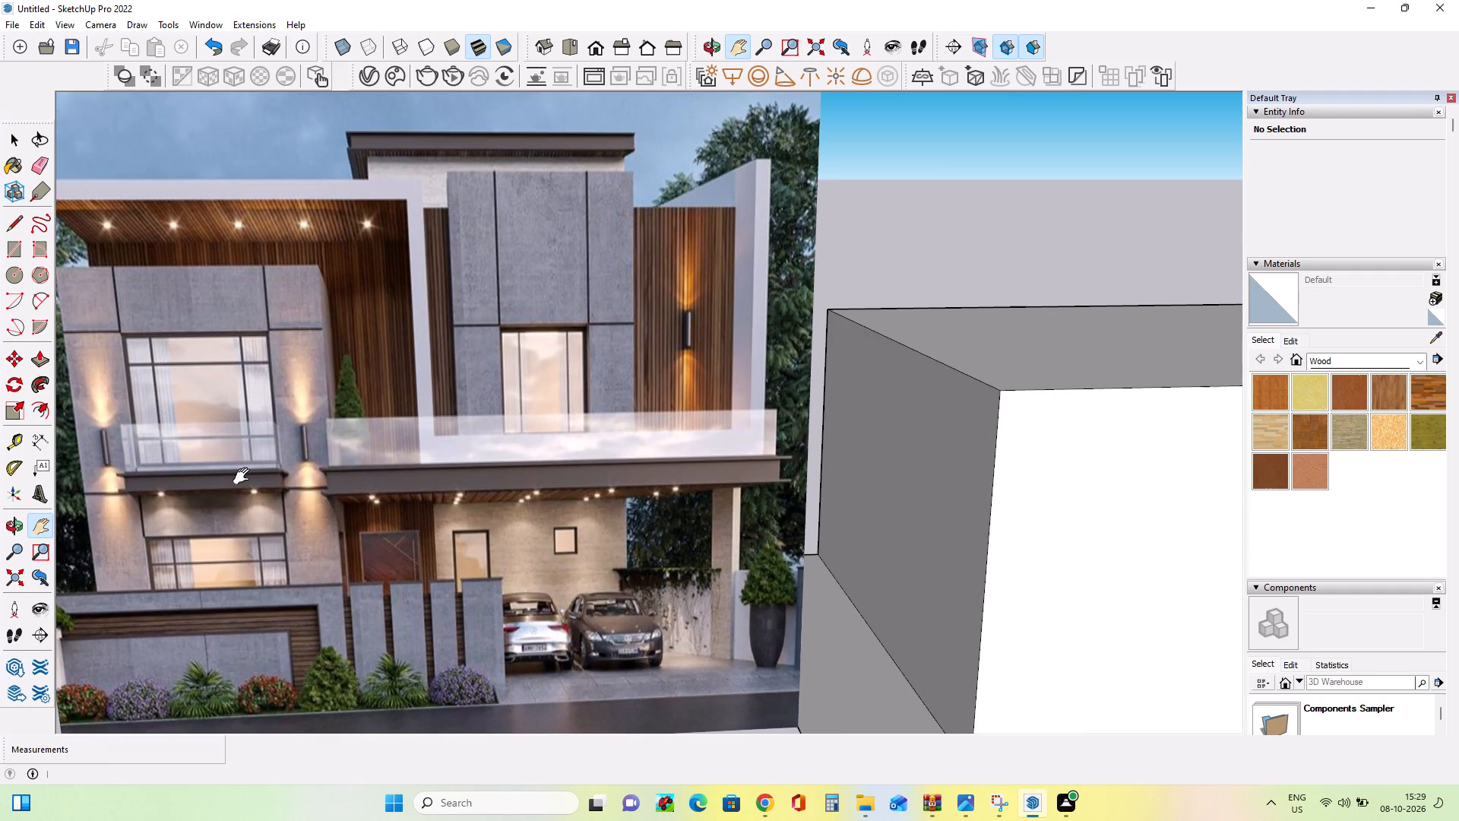
pyautogui.moveTo(284, 471); pyautogui.dragTo(153, 494, button='middle')
pyautogui.moveTo(255, 483); pyautogui.dragTo(261, 505, button='middle')
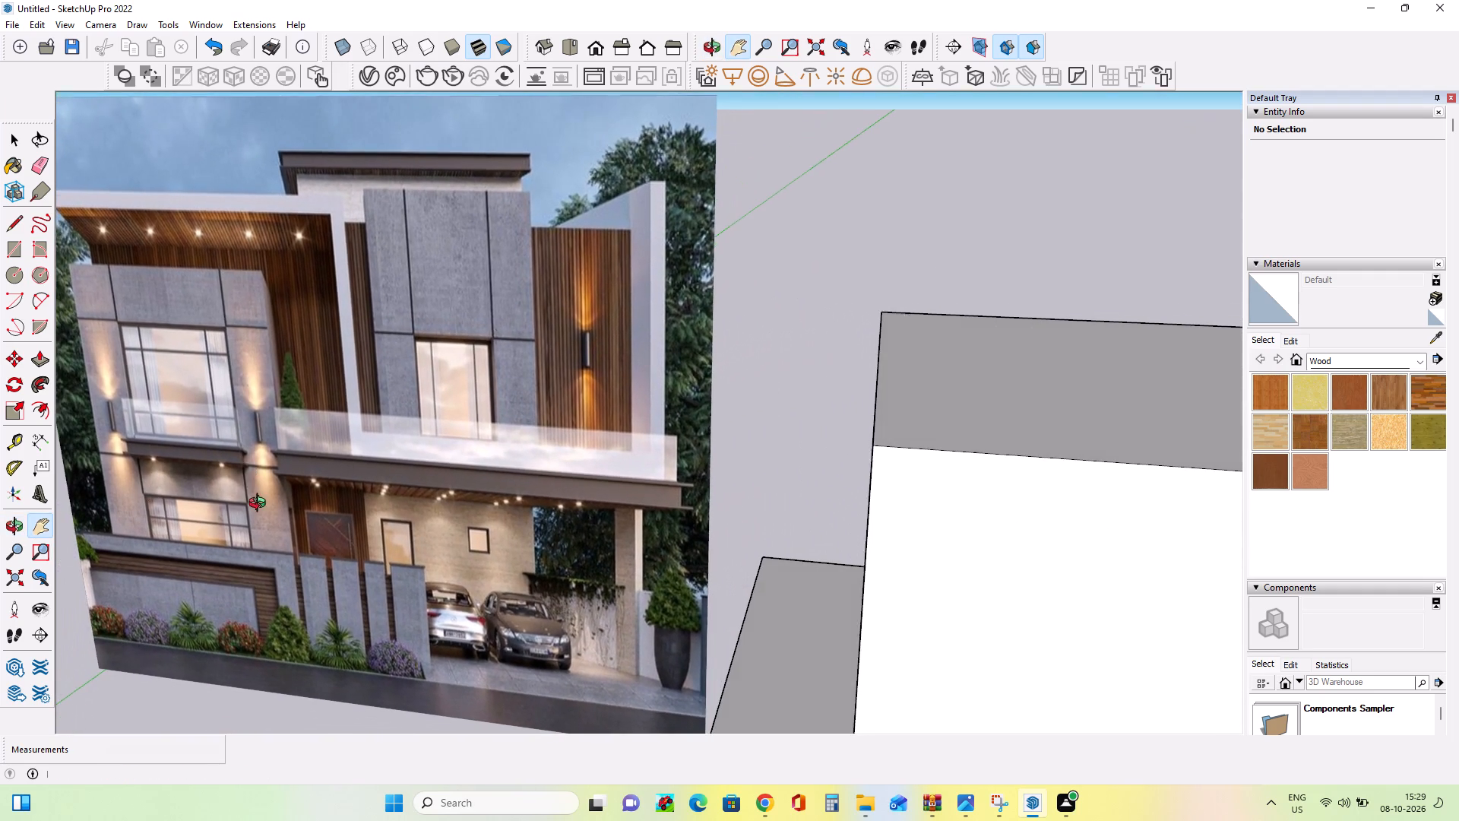
pyautogui.moveTo(261, 505); pyautogui.dragTo(373, 491, button='middle')
pyautogui.middleClick(373, 491)
pyautogui.moveTo(466, 534); pyautogui.dragTo(362, 546, button='middle')
pyautogui.scroll(-1, 438, 540)
pyautogui.scroll(-6, 371, 516)
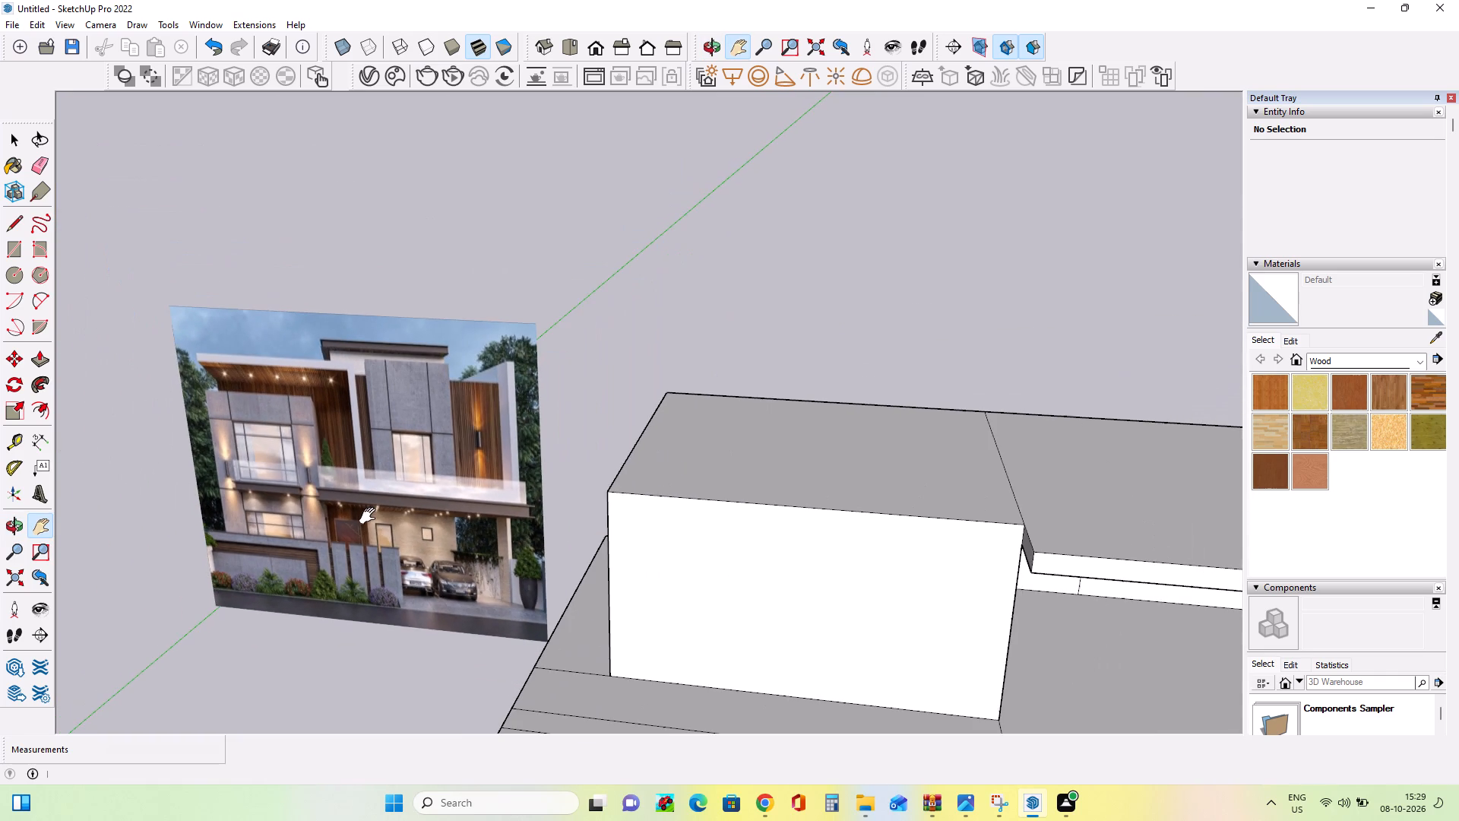
# Examine the reference image's ground-floor window bay and boundary wall against the modelled block's front face.
pyautogui.moveTo(391, 513); pyautogui.dragTo(417, 490, button='middle')
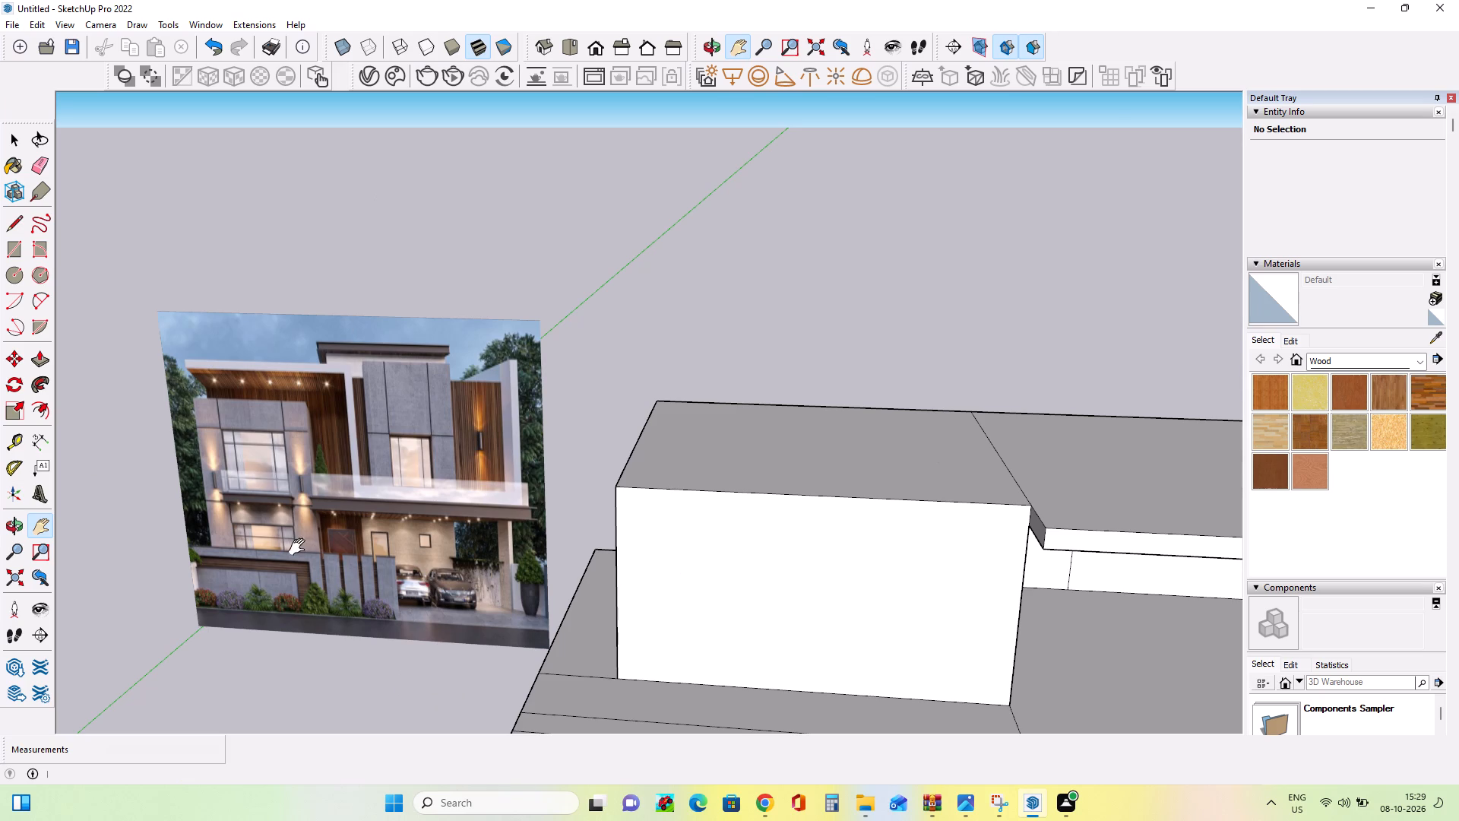
pyautogui.moveTo(300, 547); pyautogui.dragTo(386, 531, button='middle')
pyautogui.moveTo(301, 502); pyautogui.dragTo(344, 508, button='middle')
pyautogui.moveTo(338, 503); pyautogui.dragTo(304, 486, button='middle')
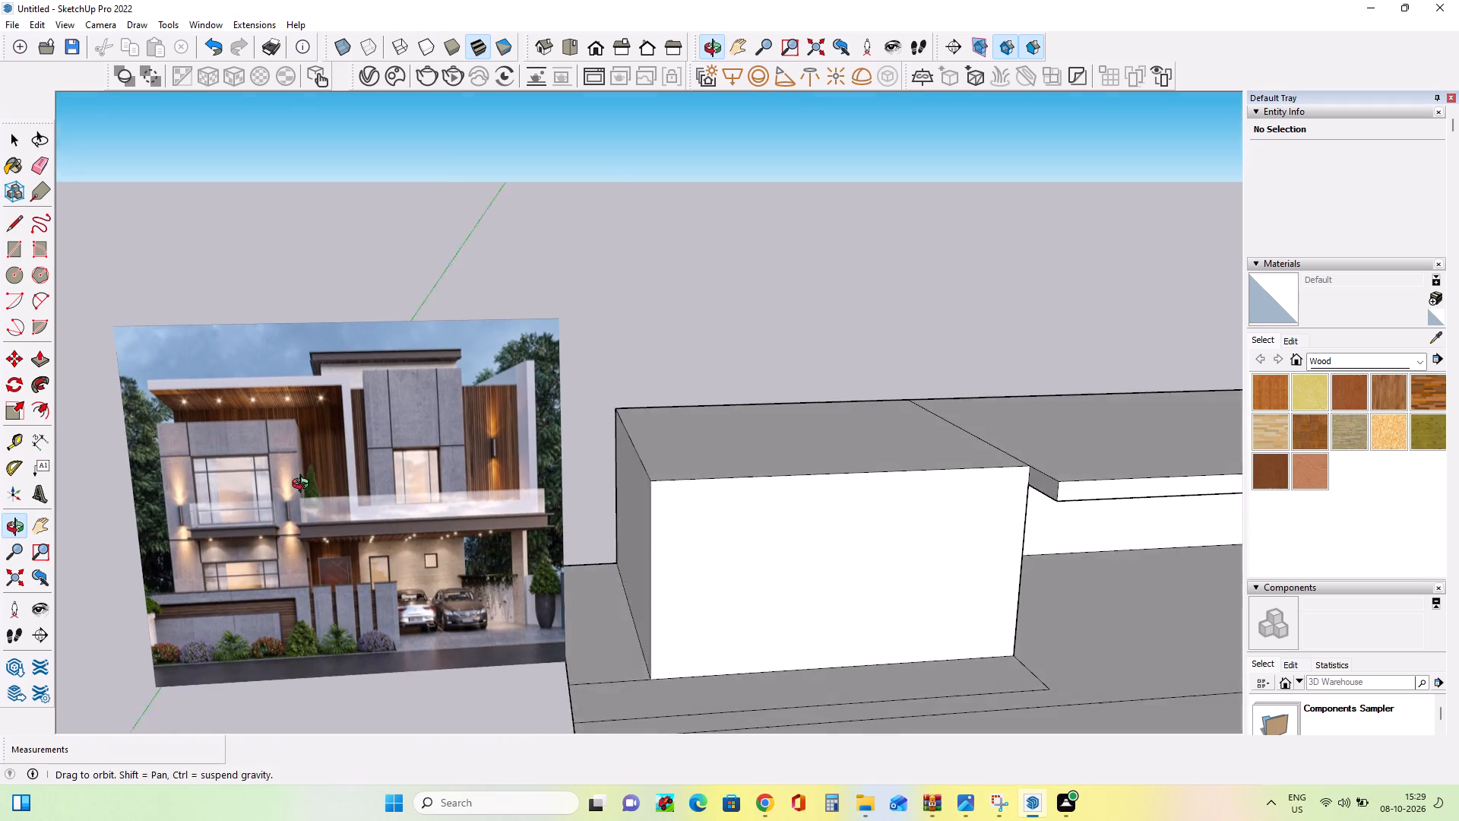
pyautogui.moveTo(304, 486); pyautogui.dragTo(289, 473, button='middle')
pyautogui.scroll(7, 271, 586)
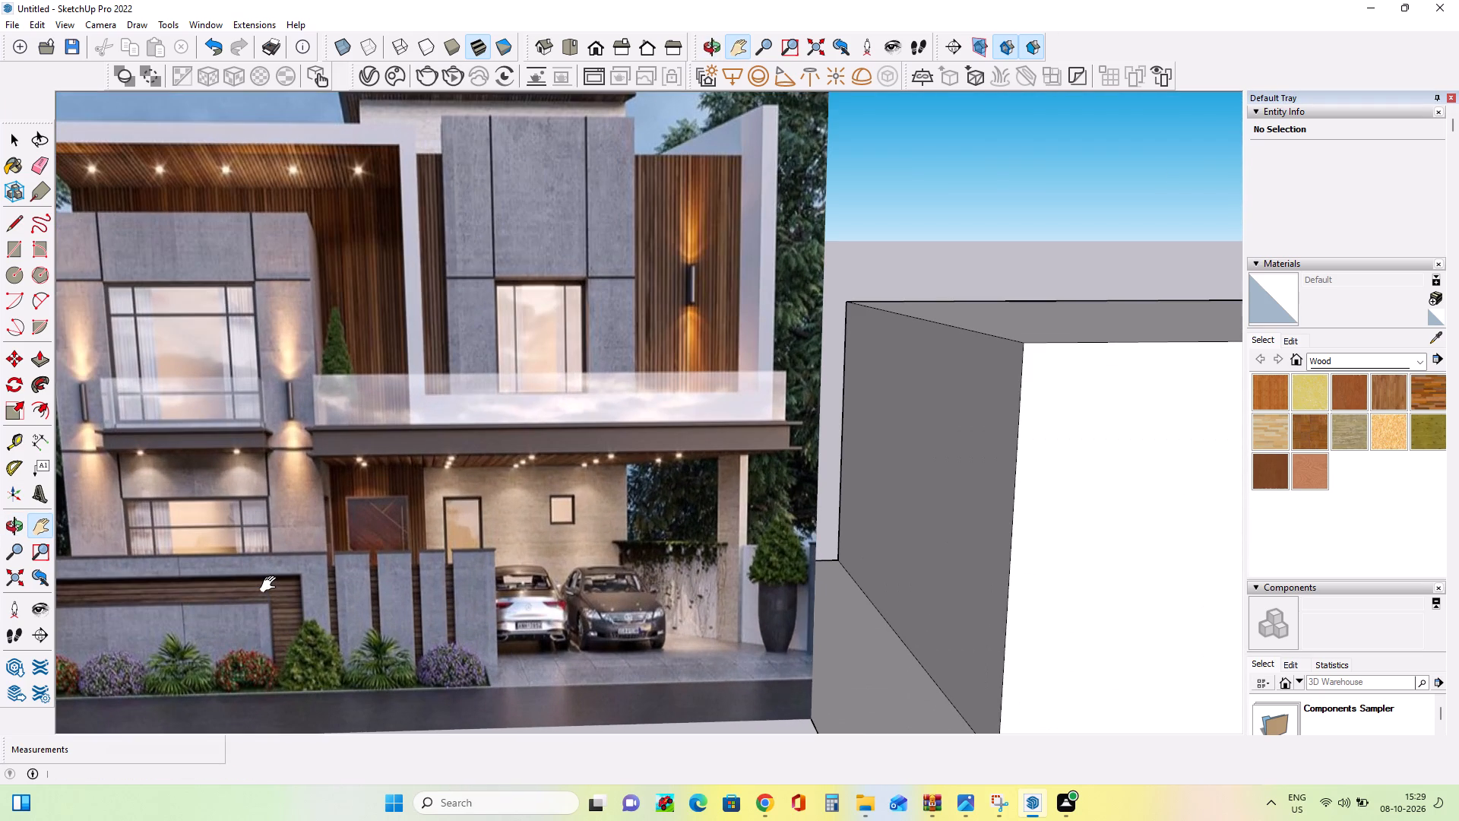
pyautogui.scroll(-12, 271, 585)
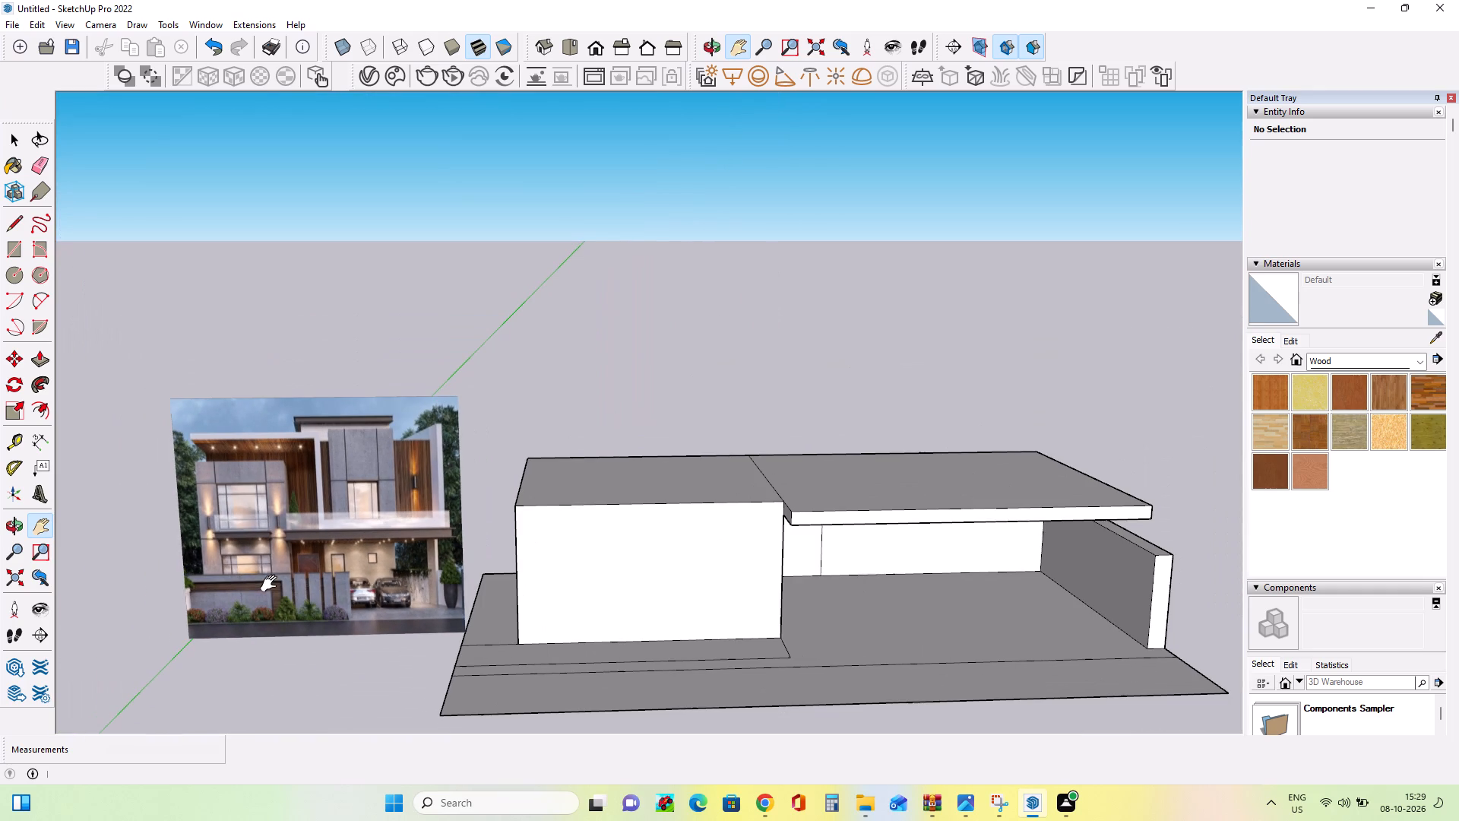
# Draw a full-height rectangle about 22' 1 5/16" by 23' 9 1/8" on the block's front face, from the bottom-edge midpoint to the upper corner beside the reference image.
pyautogui.click(46, 528)
pyautogui.moveTo(226, 515); pyautogui.dragTo(193, 469)
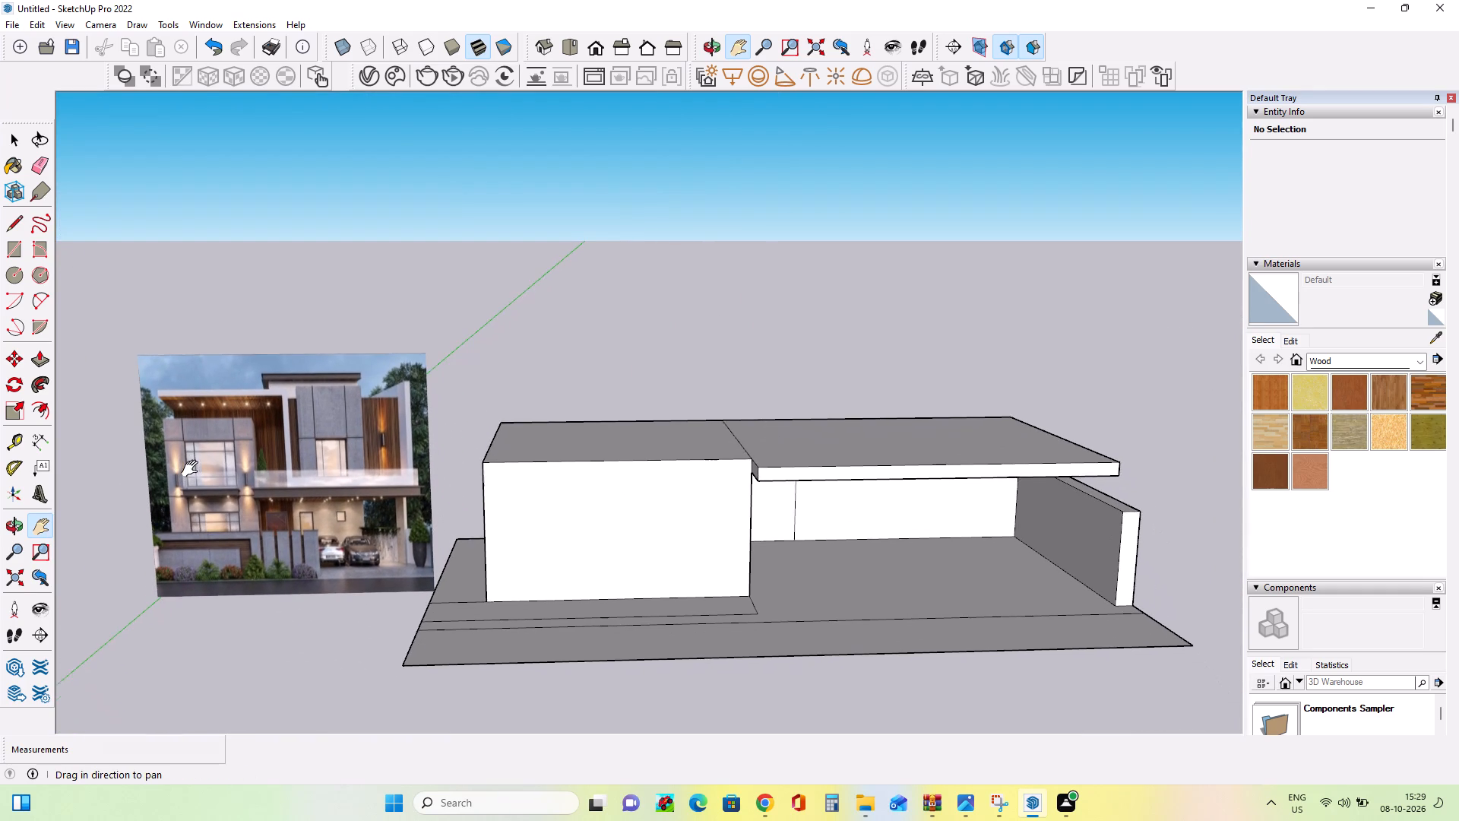
pyautogui.moveTo(193, 469); pyautogui.dragTo(192, 469)
pyautogui.scroll(2, 255, 487)
pyautogui.moveTo(353, 513); pyautogui.dragTo(352, 477, button='middle')
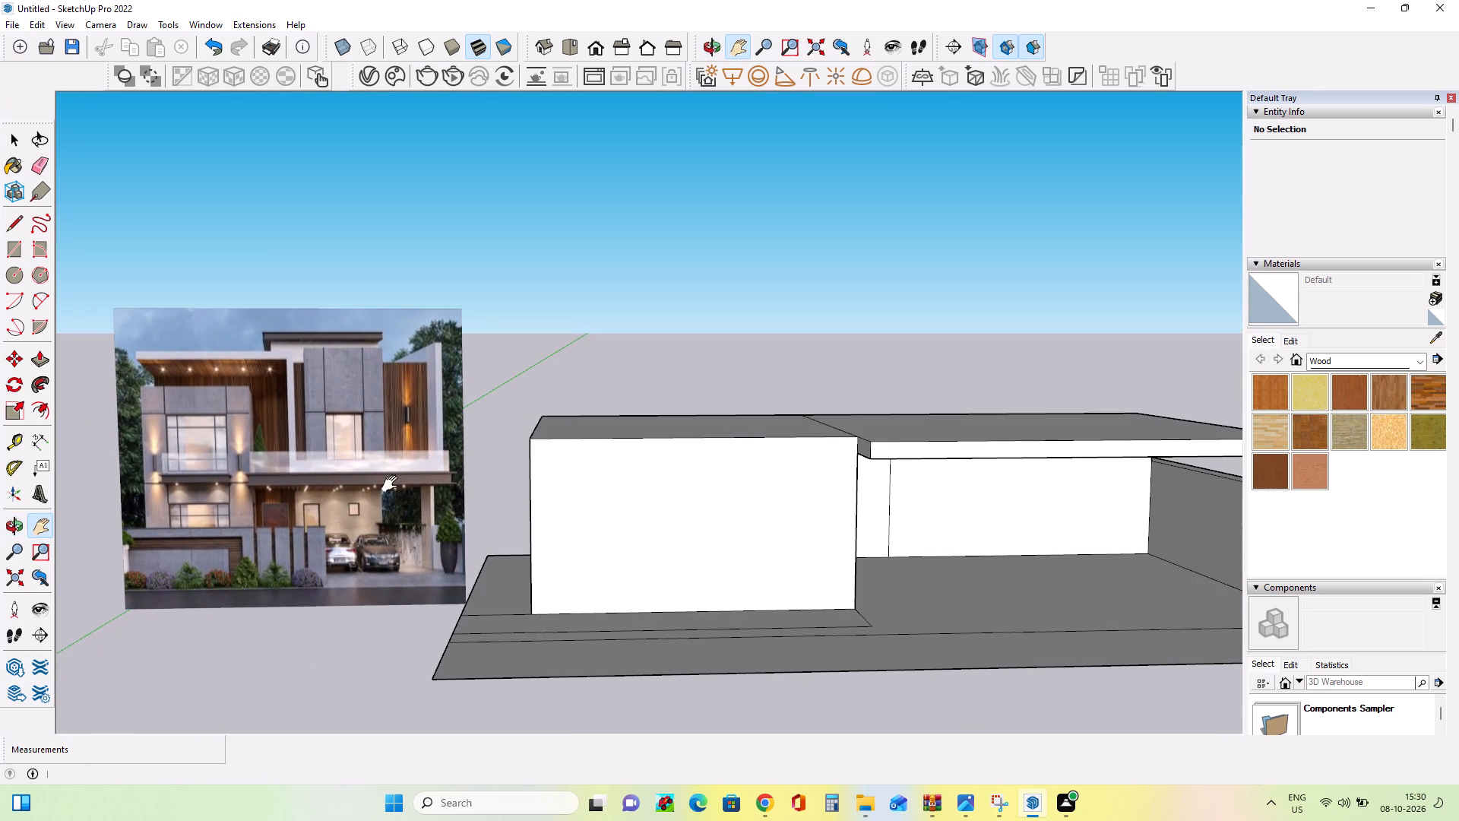
pyautogui.click(15, 247)
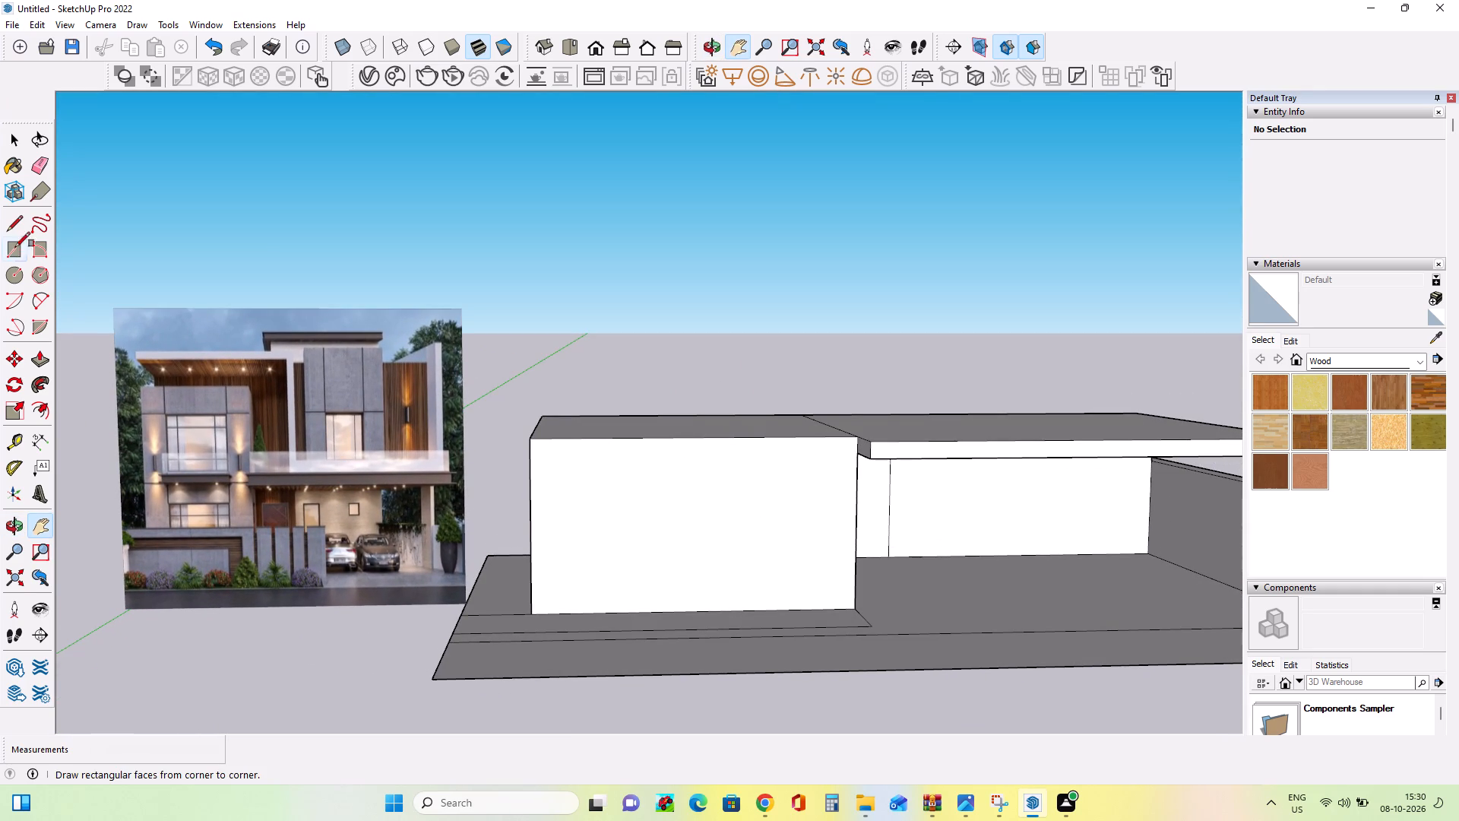
pyautogui.click(701, 610)
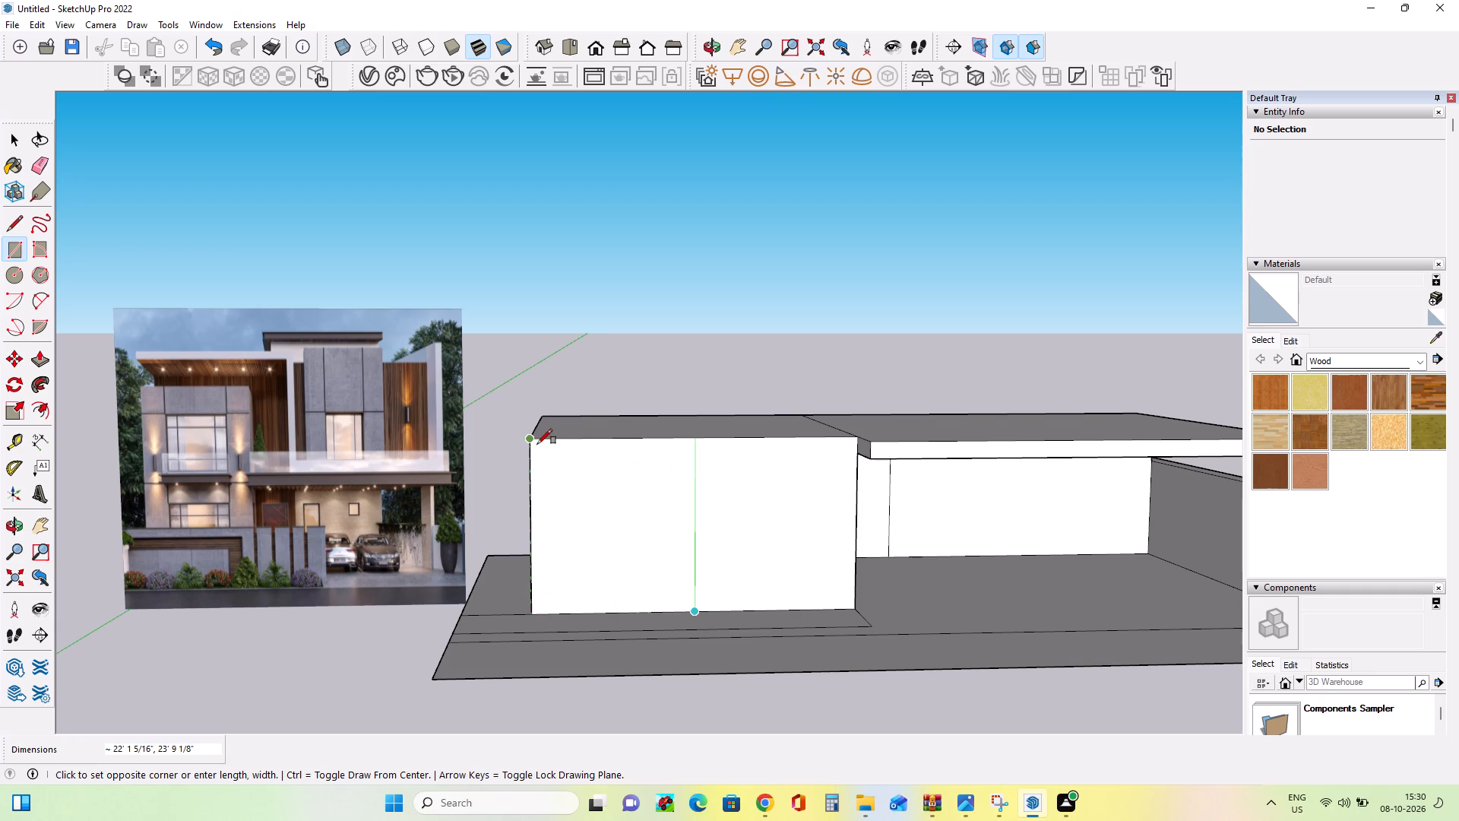
pyautogui.click(537, 444)
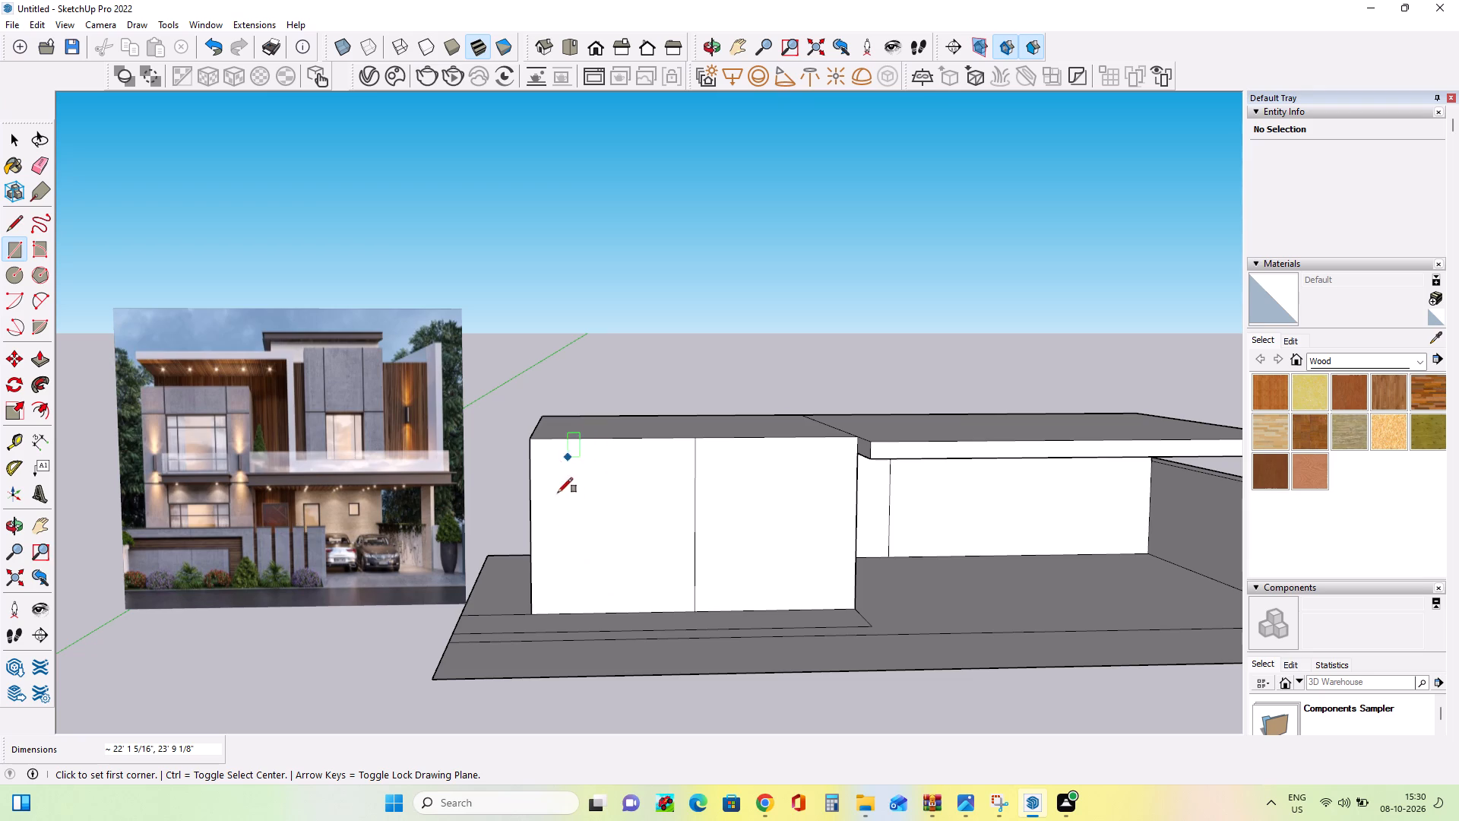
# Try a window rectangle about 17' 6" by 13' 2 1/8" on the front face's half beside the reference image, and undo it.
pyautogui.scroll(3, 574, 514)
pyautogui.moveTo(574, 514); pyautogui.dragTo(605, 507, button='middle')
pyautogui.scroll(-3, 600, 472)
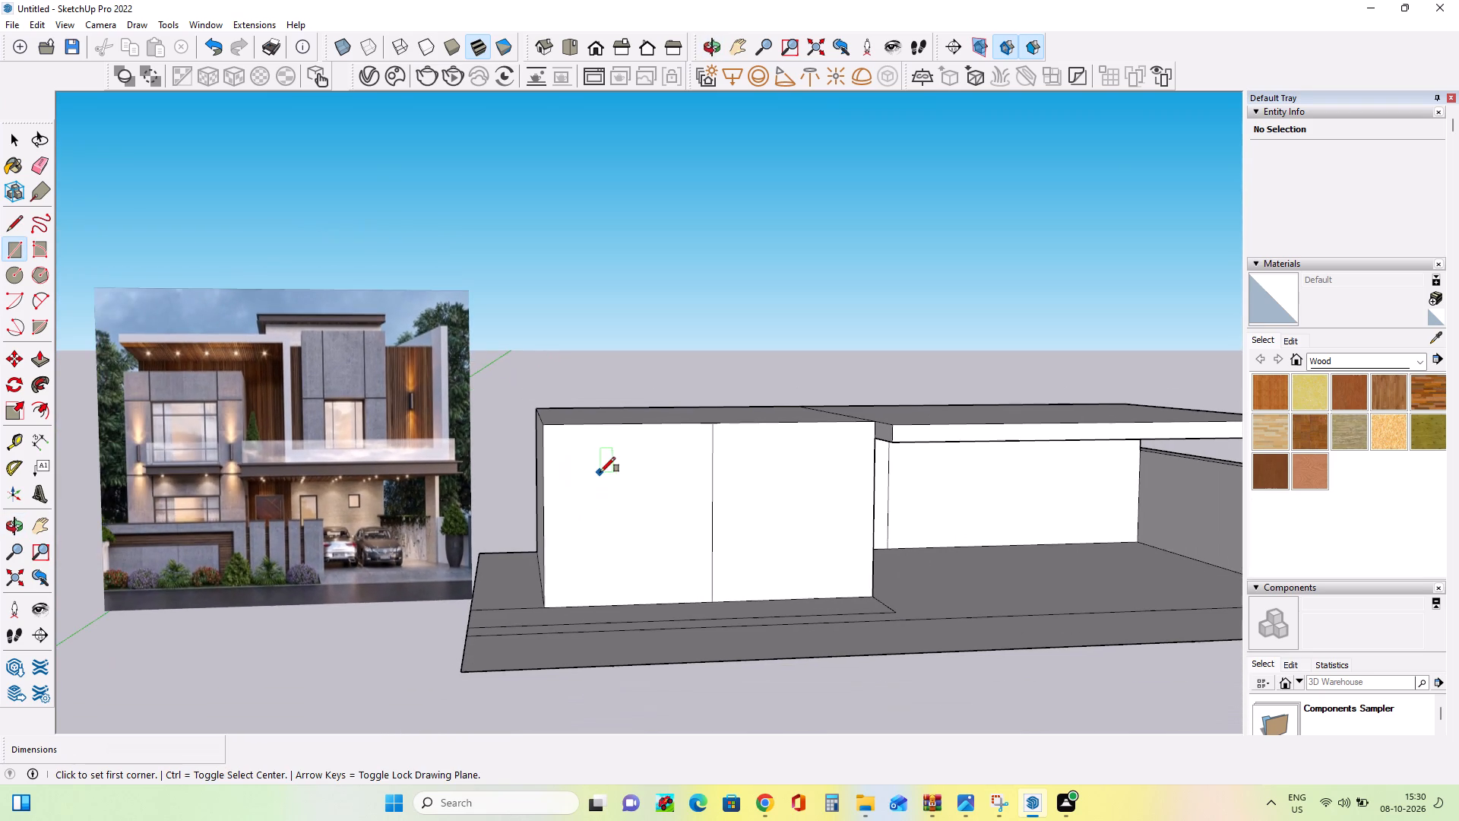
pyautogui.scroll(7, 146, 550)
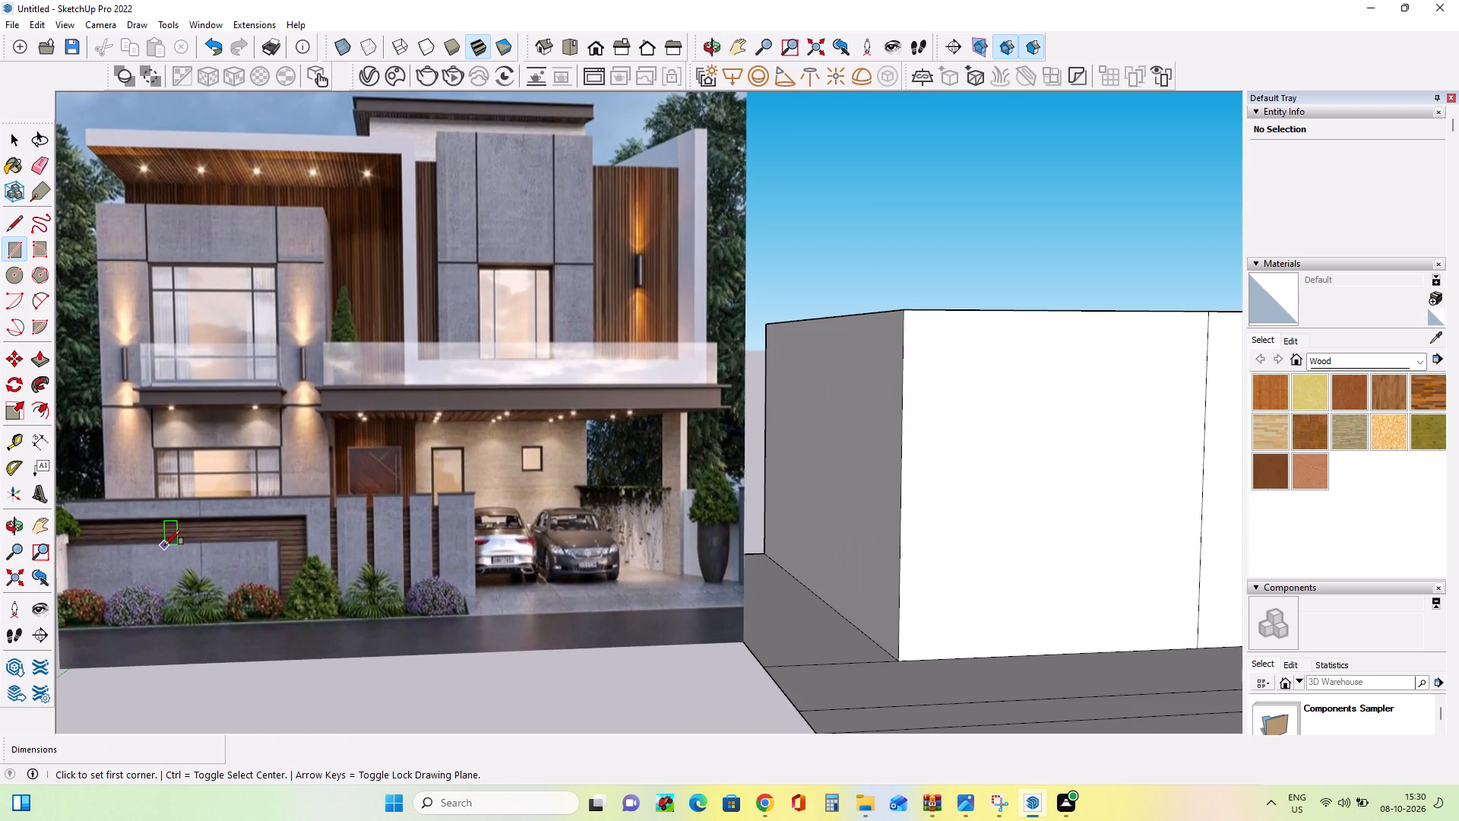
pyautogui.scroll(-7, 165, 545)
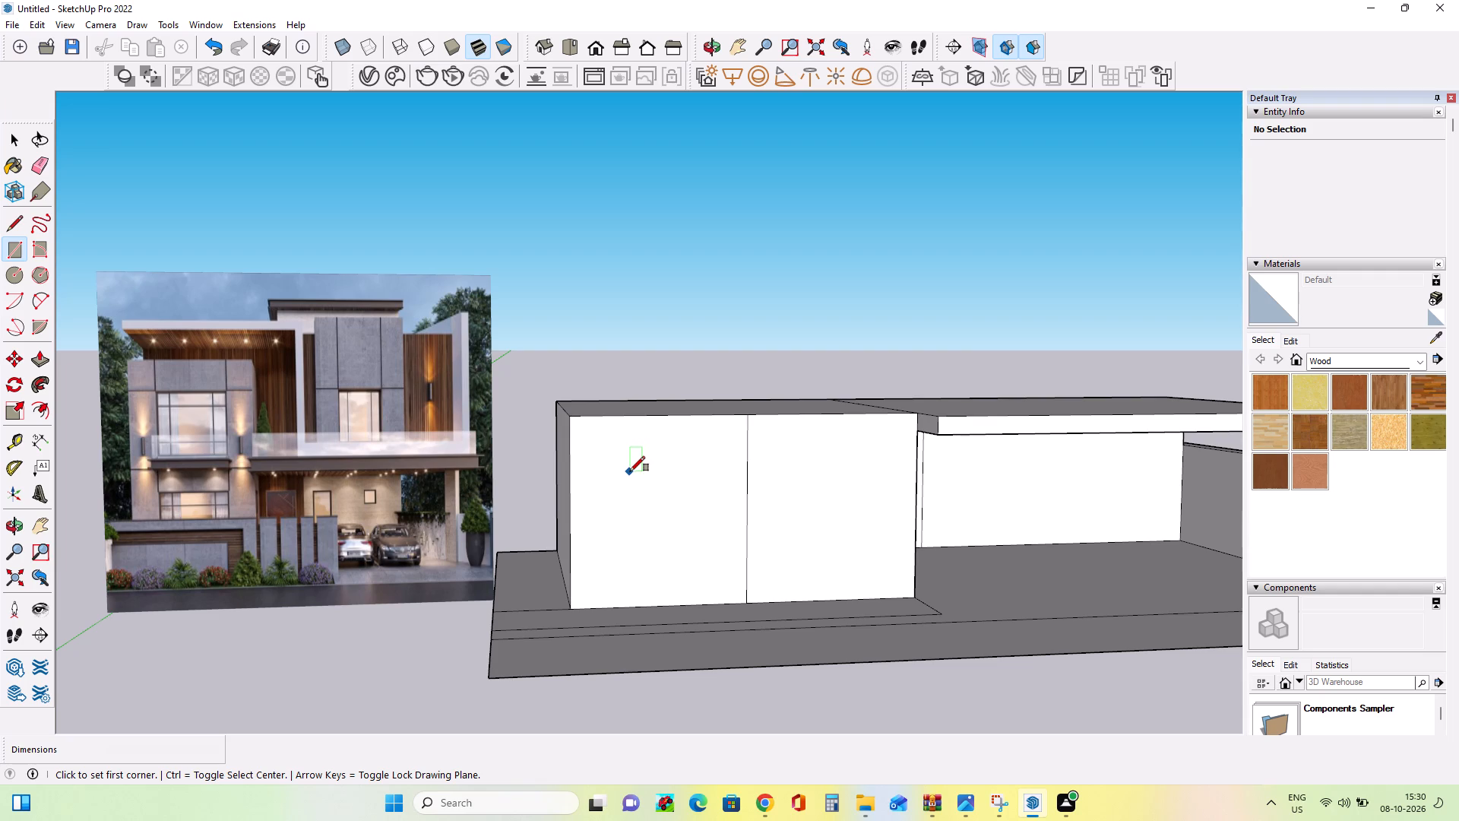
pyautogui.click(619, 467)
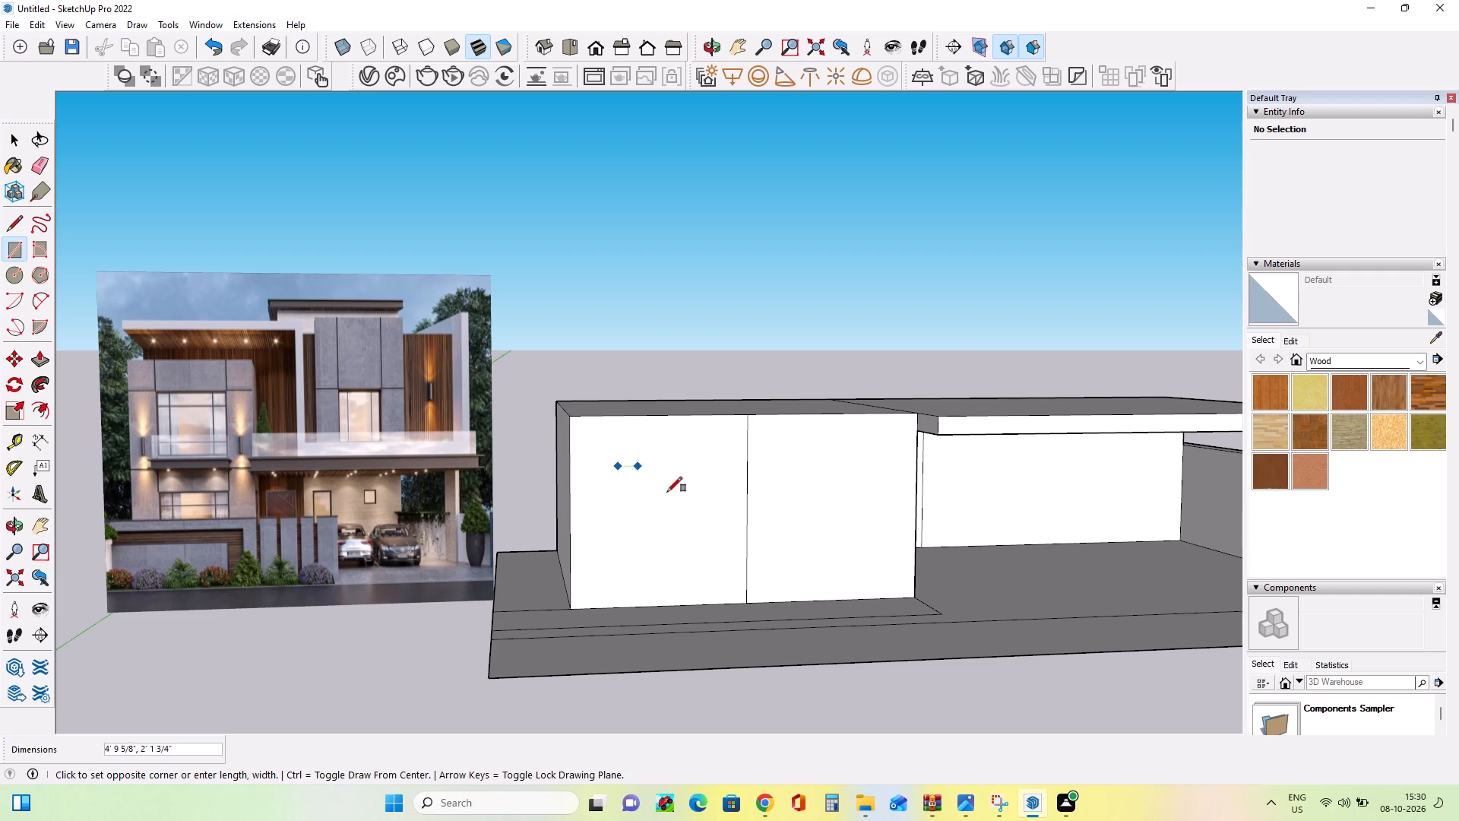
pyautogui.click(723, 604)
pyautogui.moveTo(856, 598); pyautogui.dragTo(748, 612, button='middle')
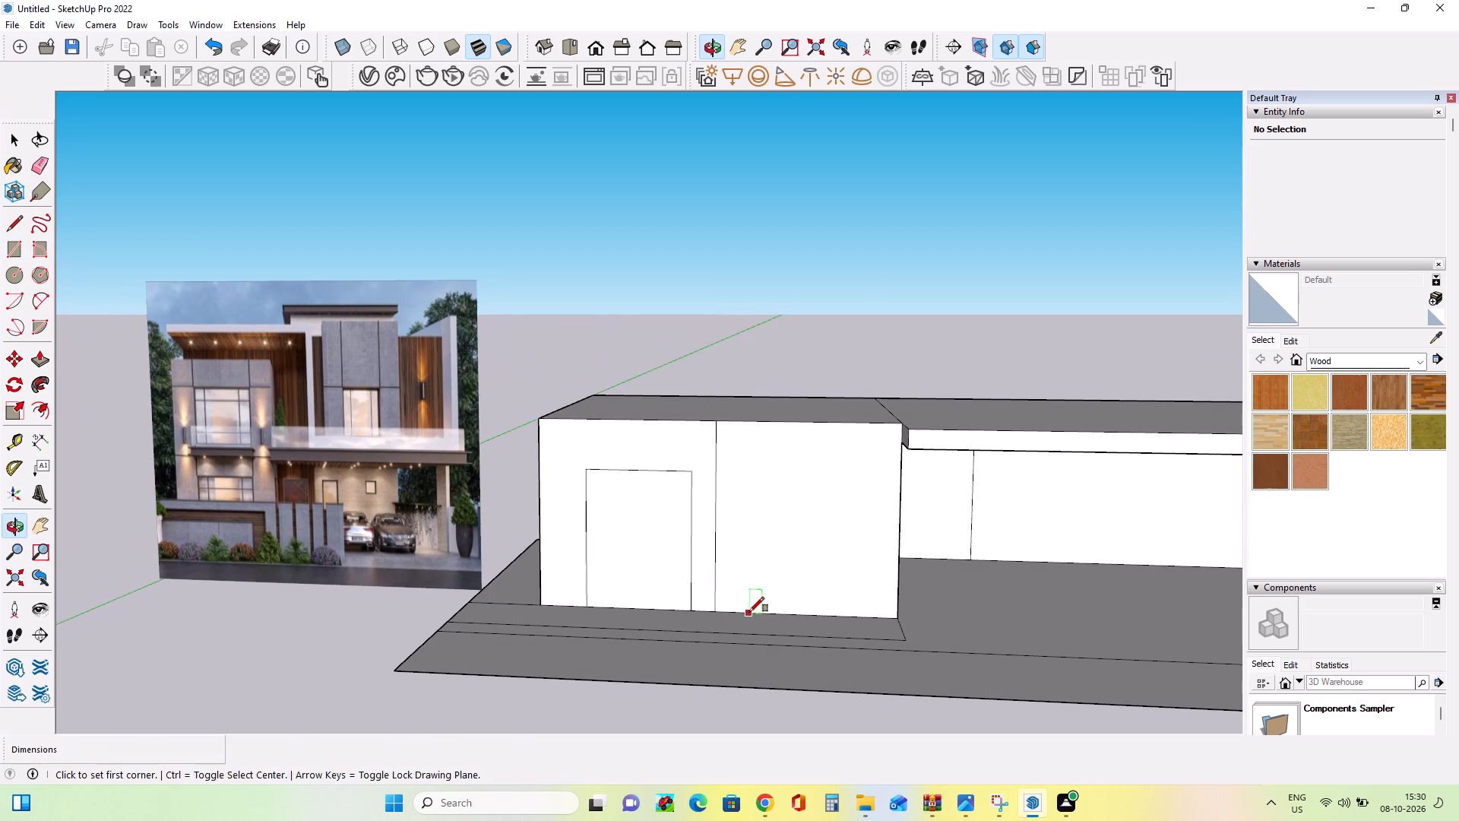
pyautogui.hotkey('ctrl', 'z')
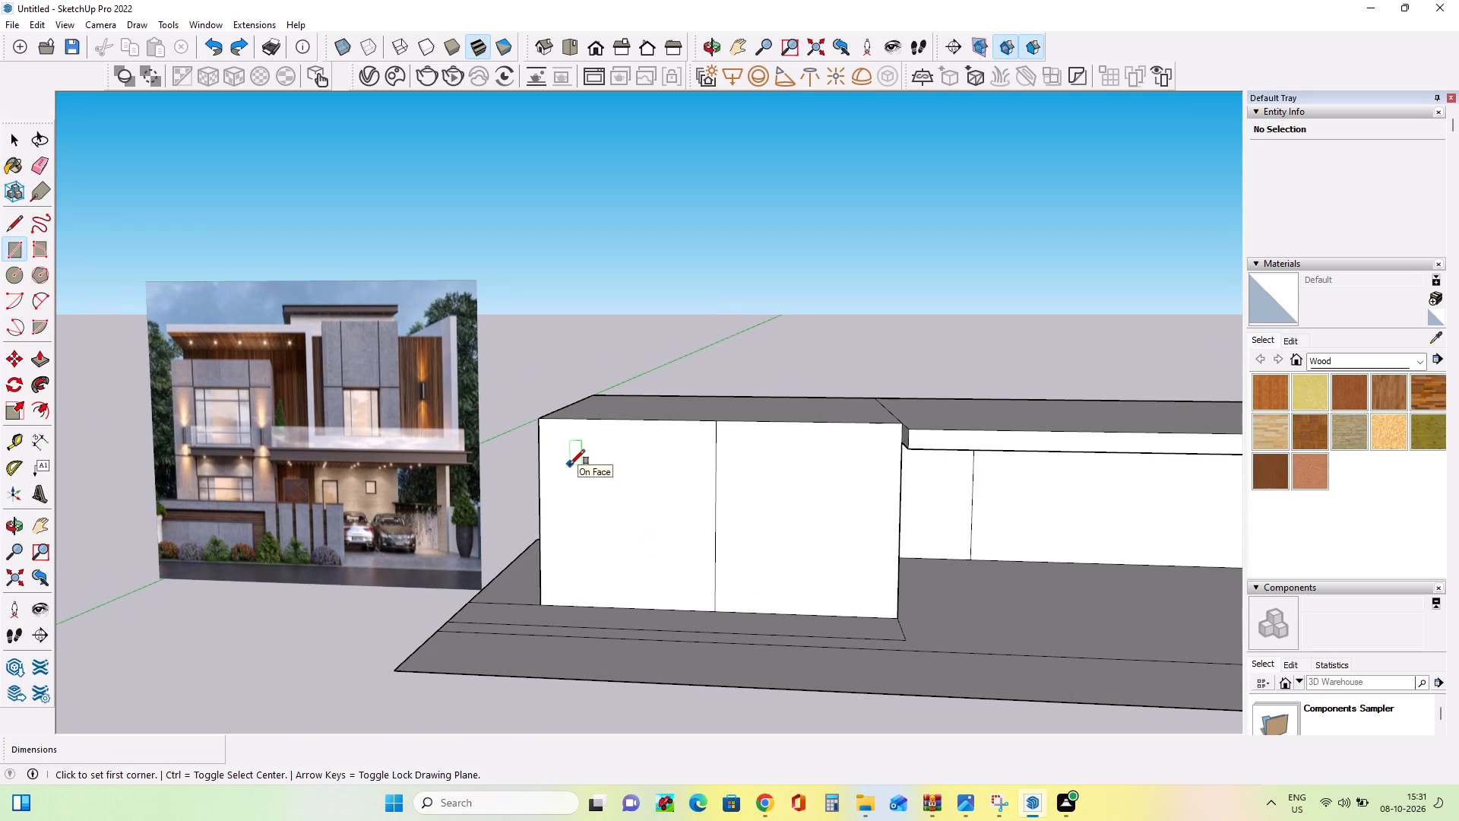
# Draw a window rectangle about 18' 3/4" high by 14' 1/16" wide on the front face's half beside the reference image, reaching the bottom edge.
pyautogui.click(570, 464)
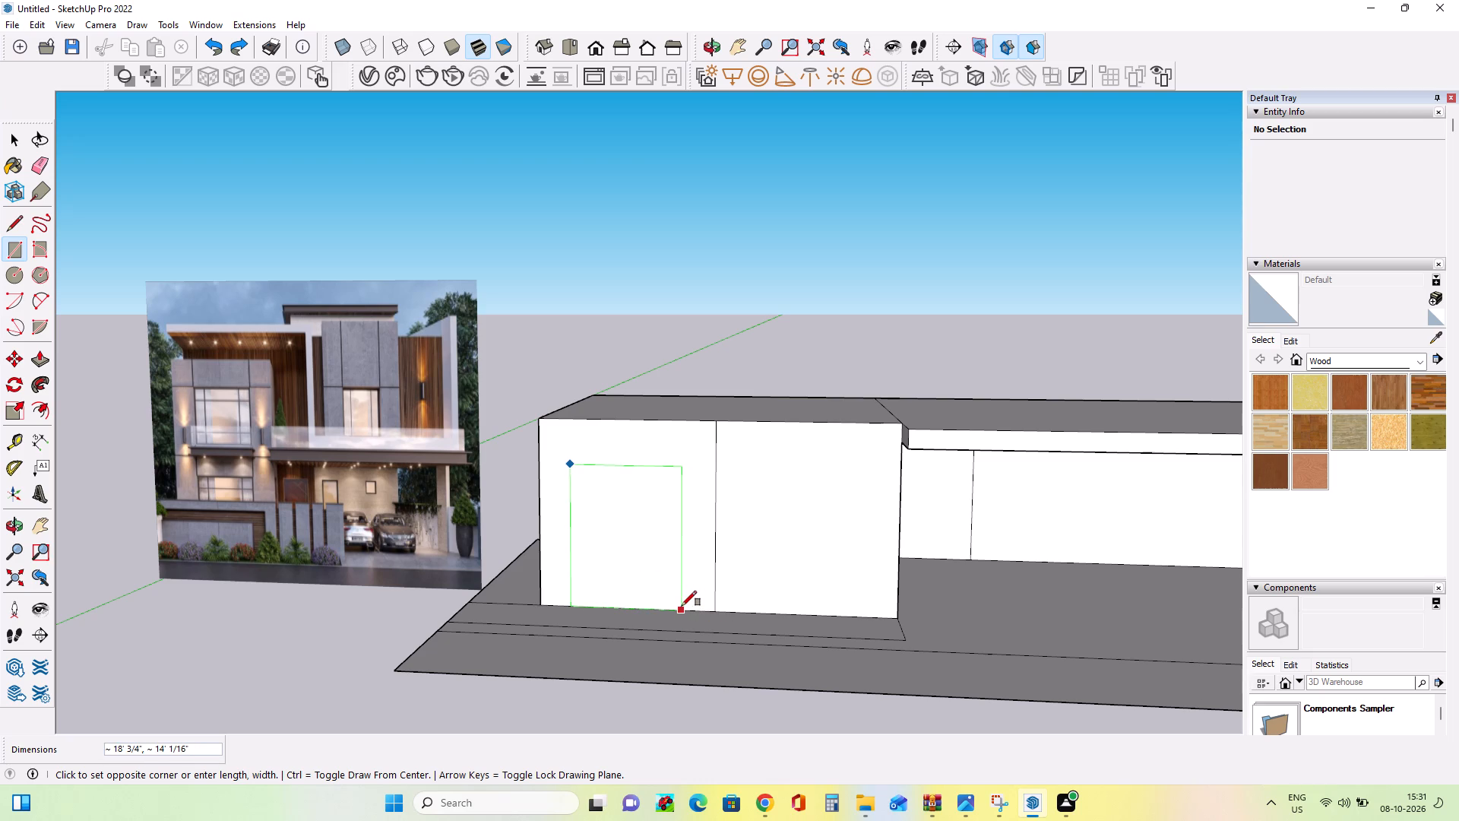
pyautogui.click(682, 606)
# Offset the window rectangle's outline inward about 9 3/8" to form a frame.
pyautogui.moveTo(712, 606); pyautogui.dragTo(820, 582, button='middle')
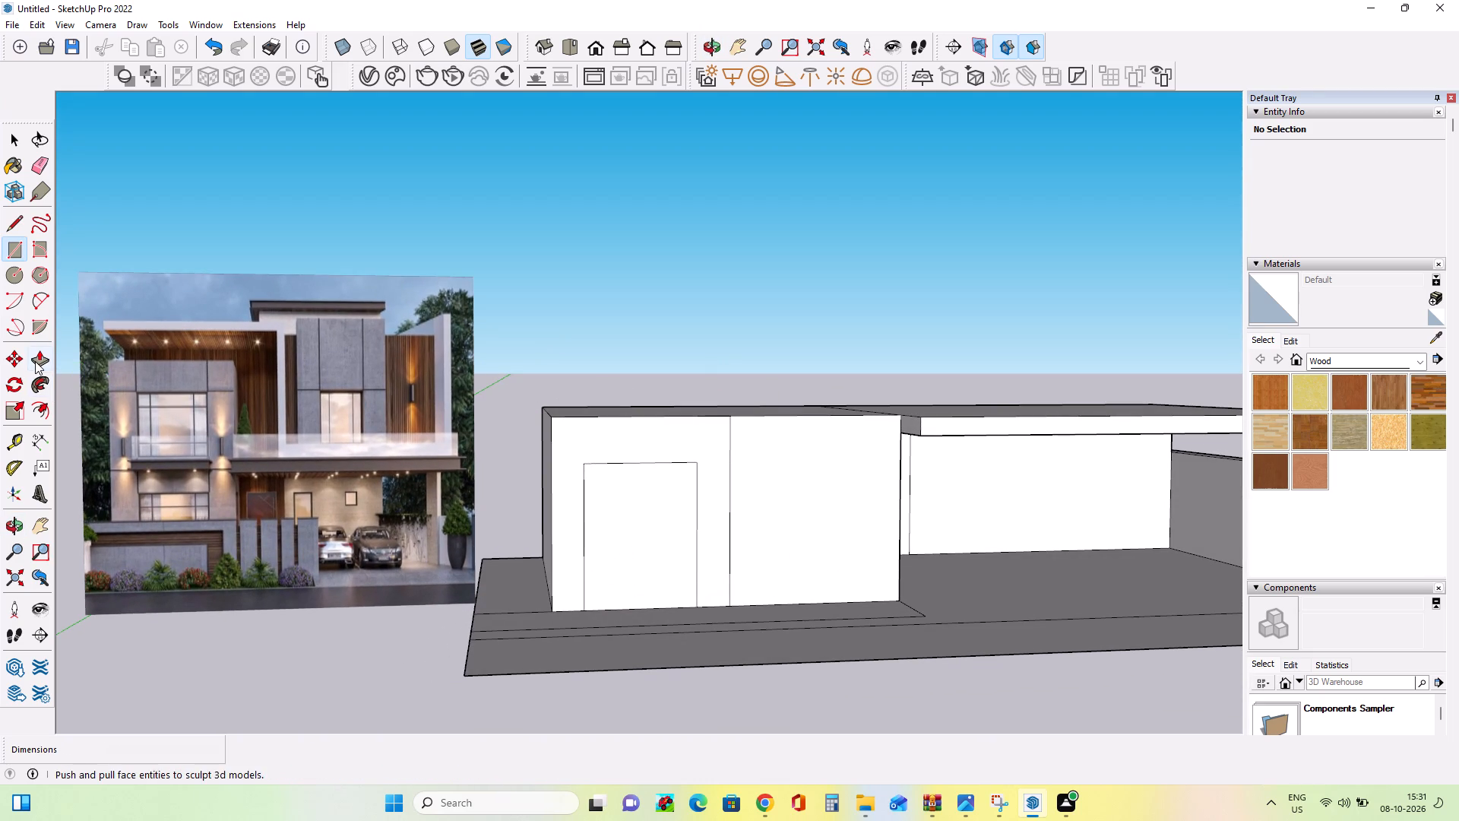
pyautogui.click(43, 417)
pyautogui.click(644, 532)
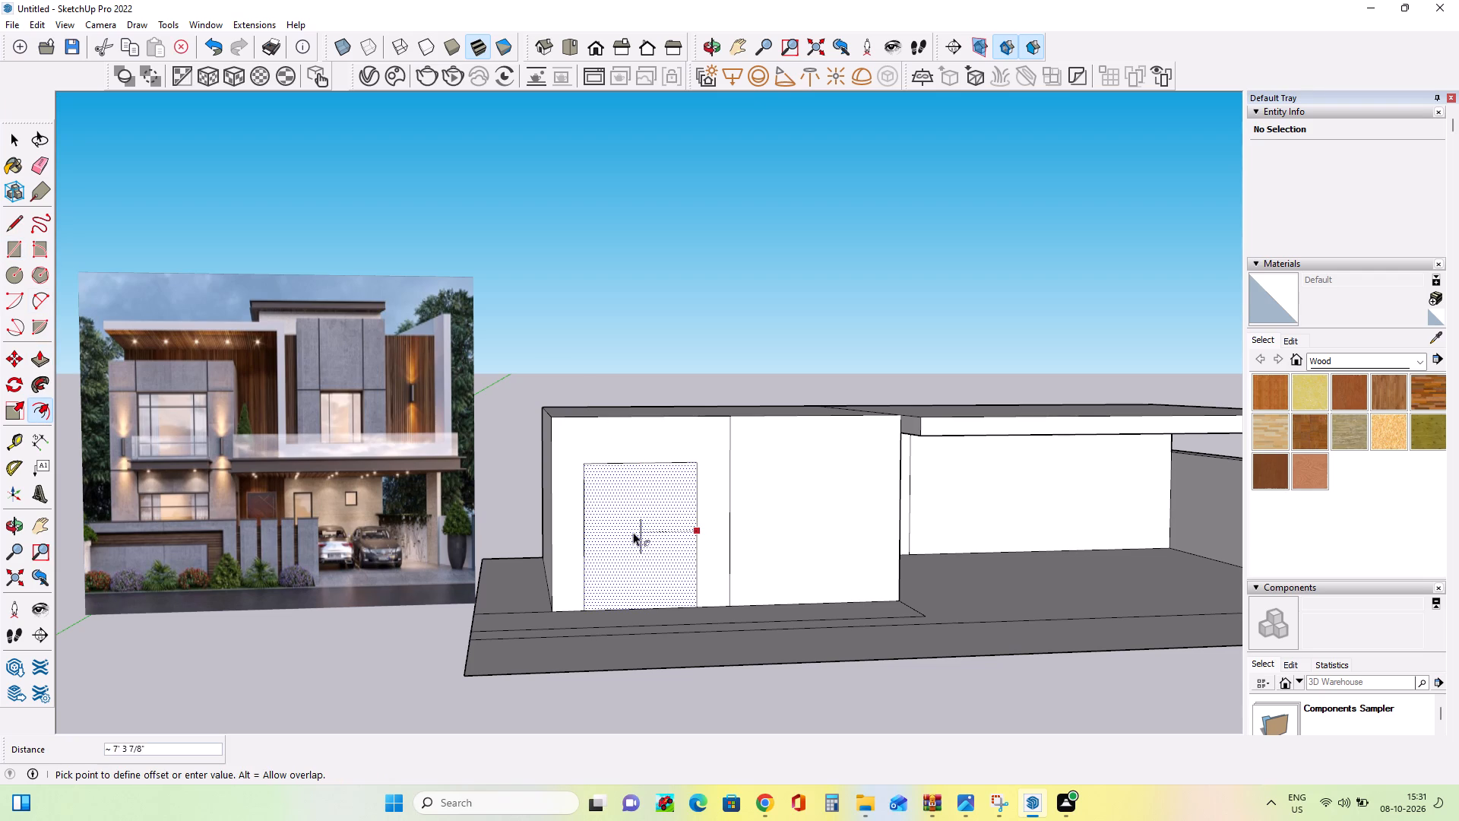
pyautogui.click(693, 520)
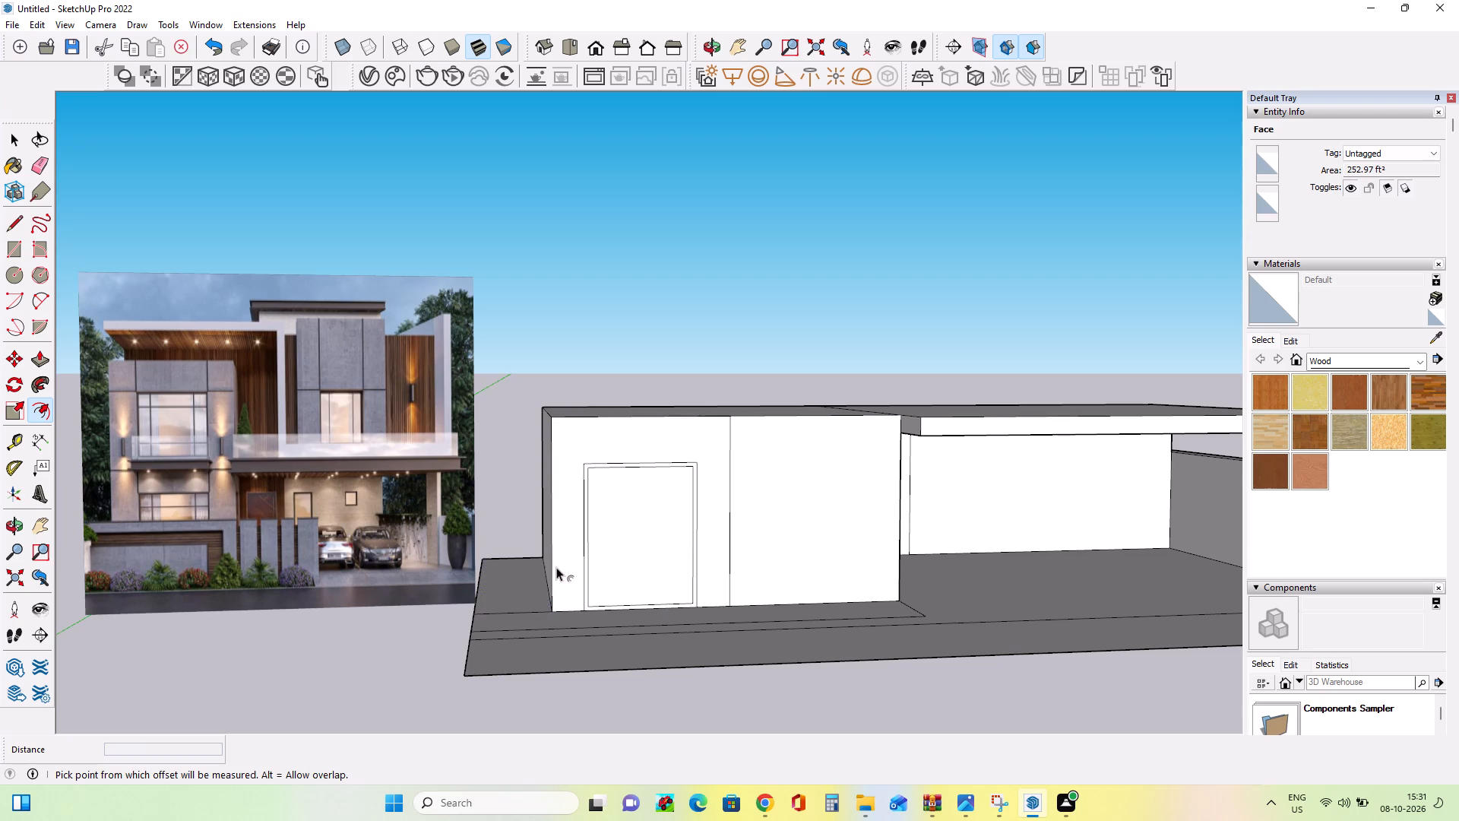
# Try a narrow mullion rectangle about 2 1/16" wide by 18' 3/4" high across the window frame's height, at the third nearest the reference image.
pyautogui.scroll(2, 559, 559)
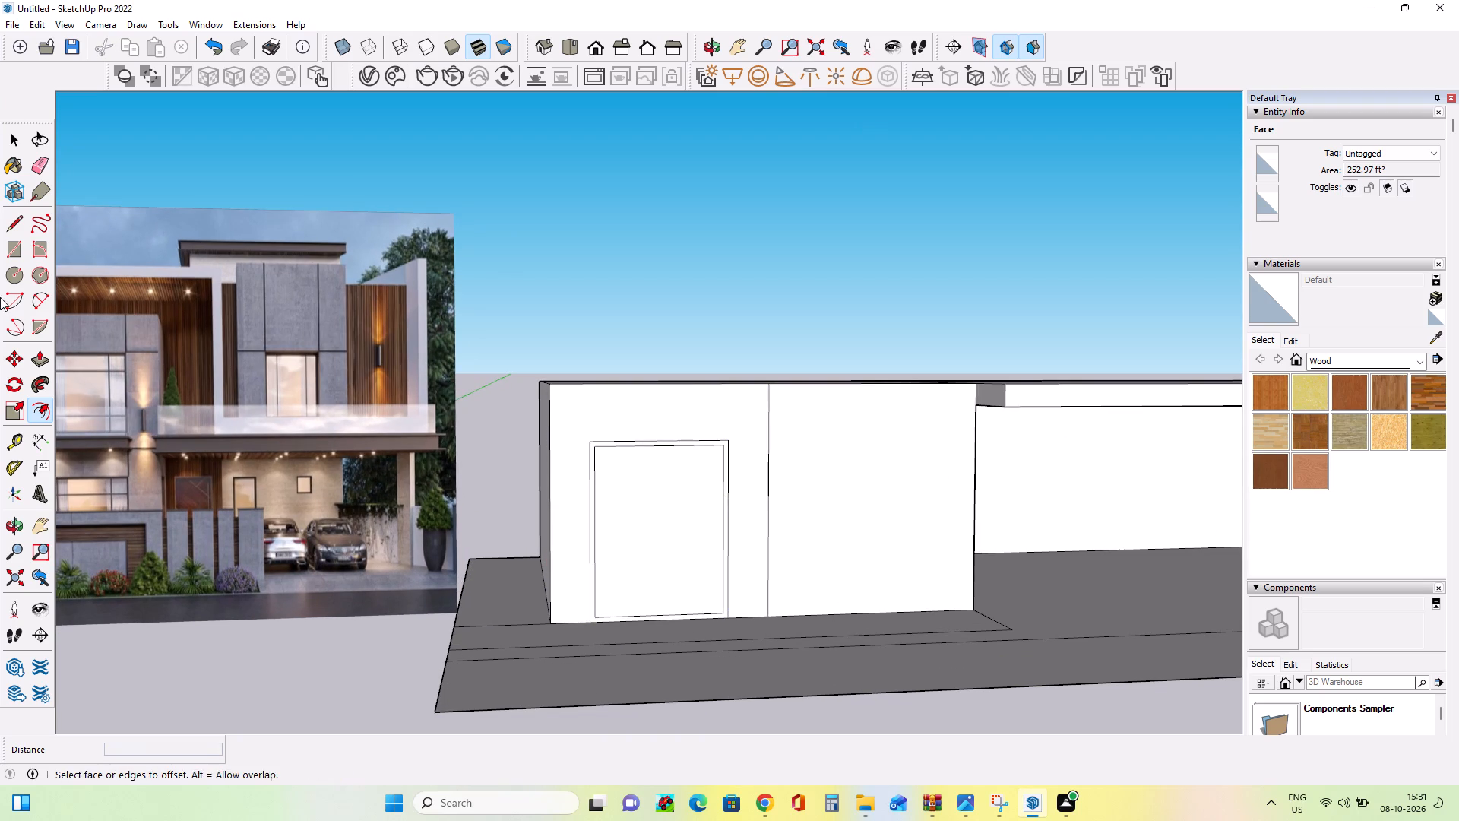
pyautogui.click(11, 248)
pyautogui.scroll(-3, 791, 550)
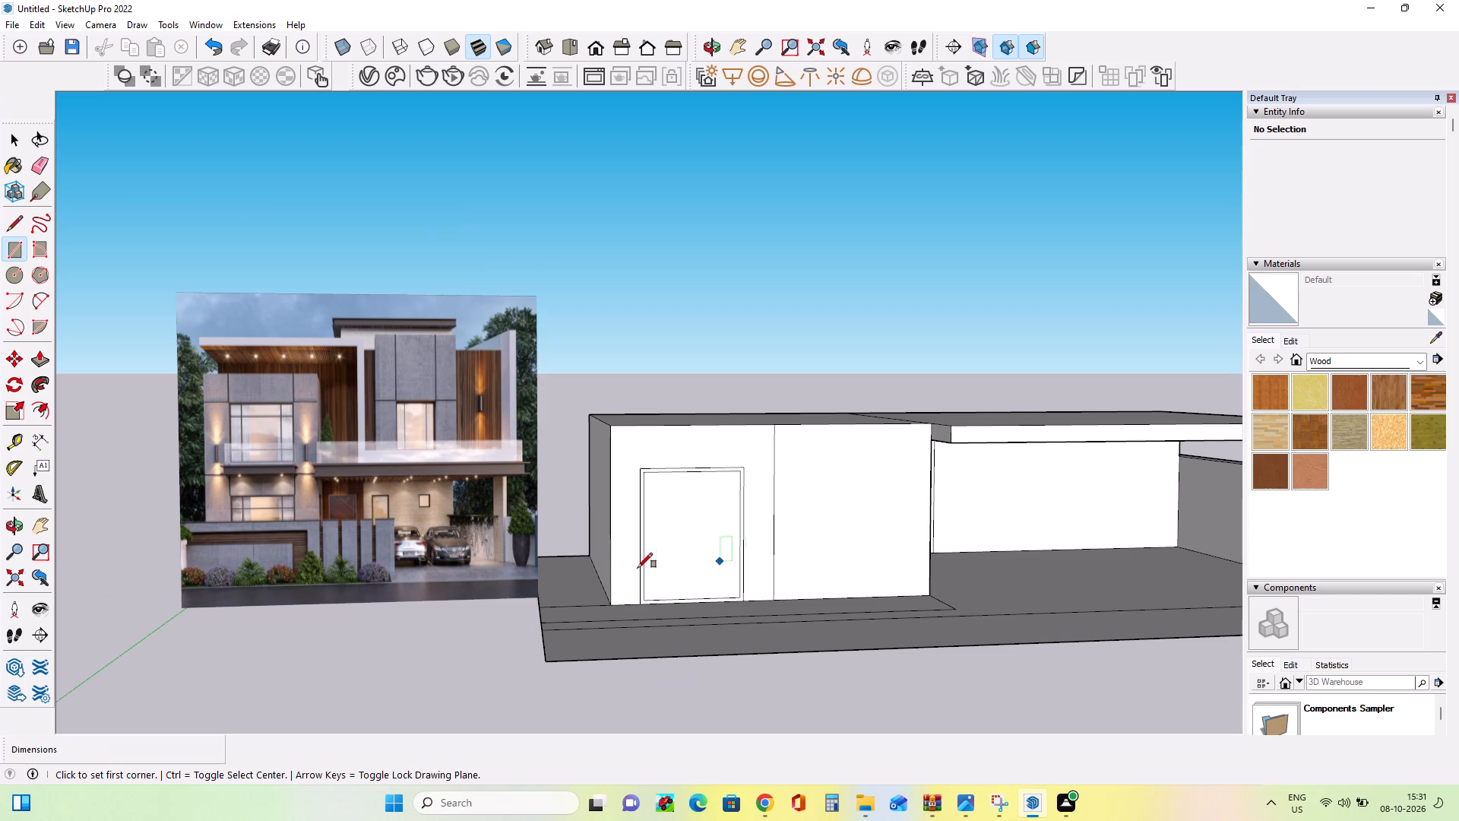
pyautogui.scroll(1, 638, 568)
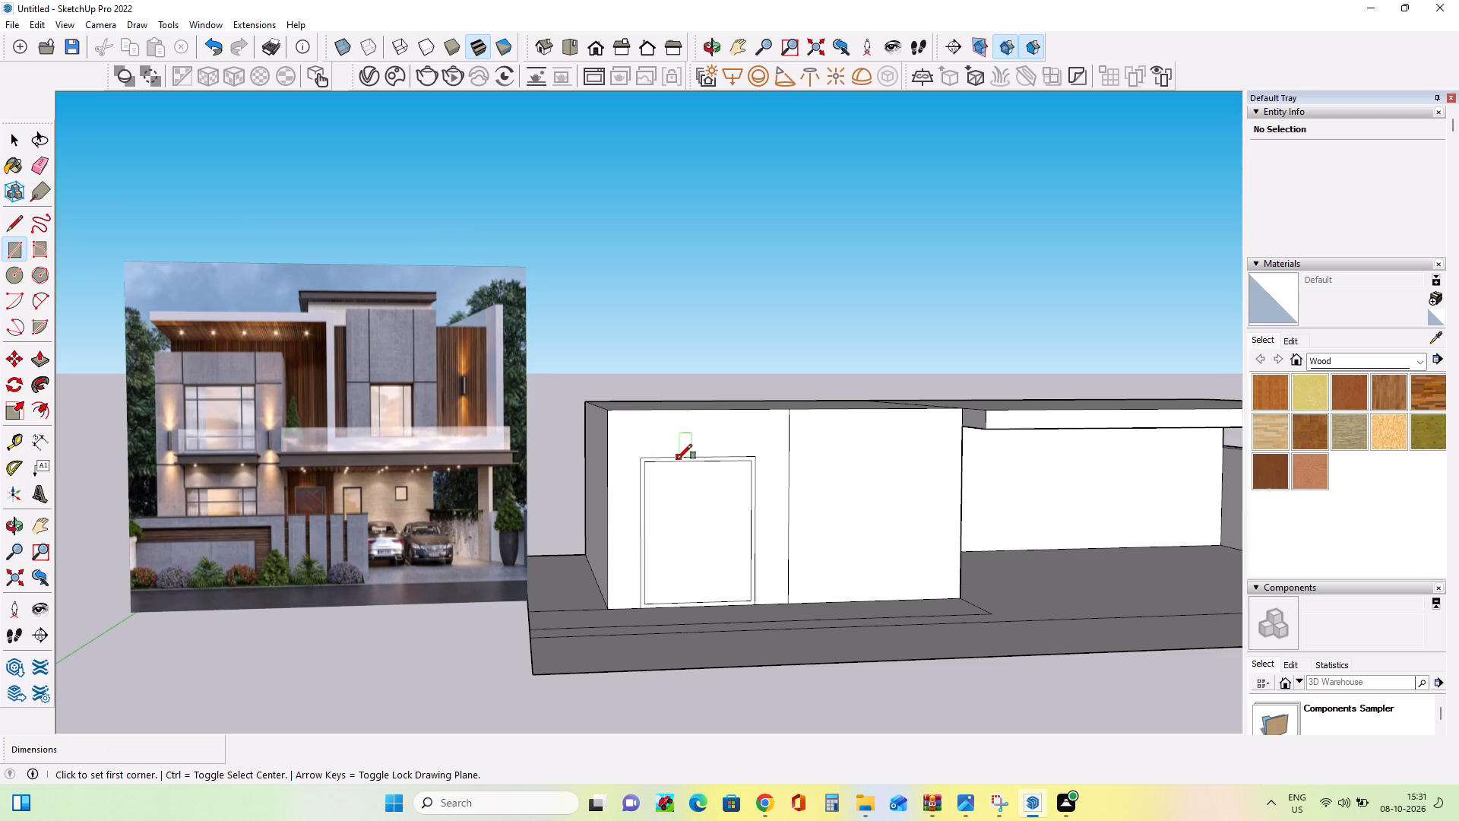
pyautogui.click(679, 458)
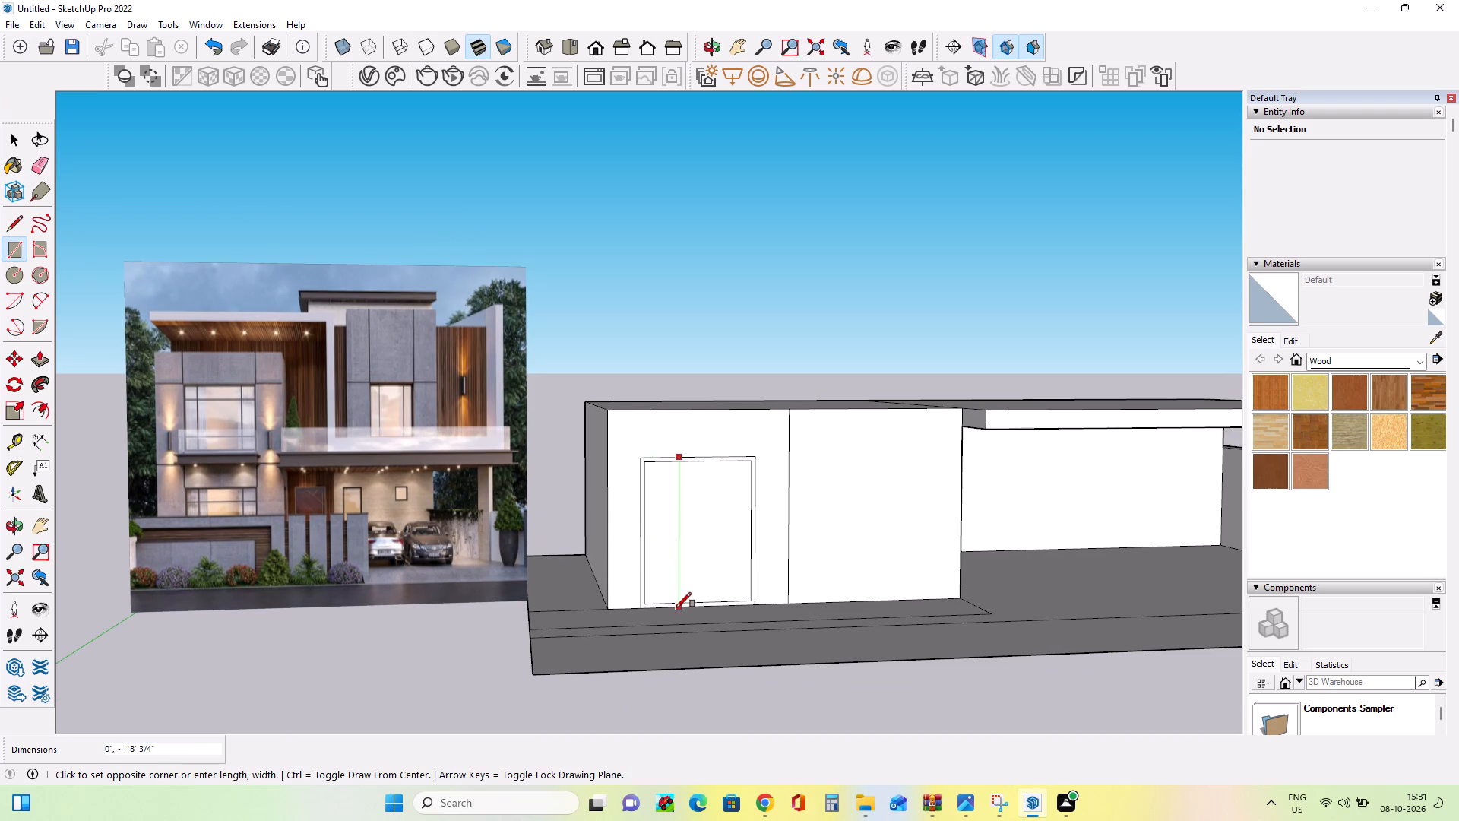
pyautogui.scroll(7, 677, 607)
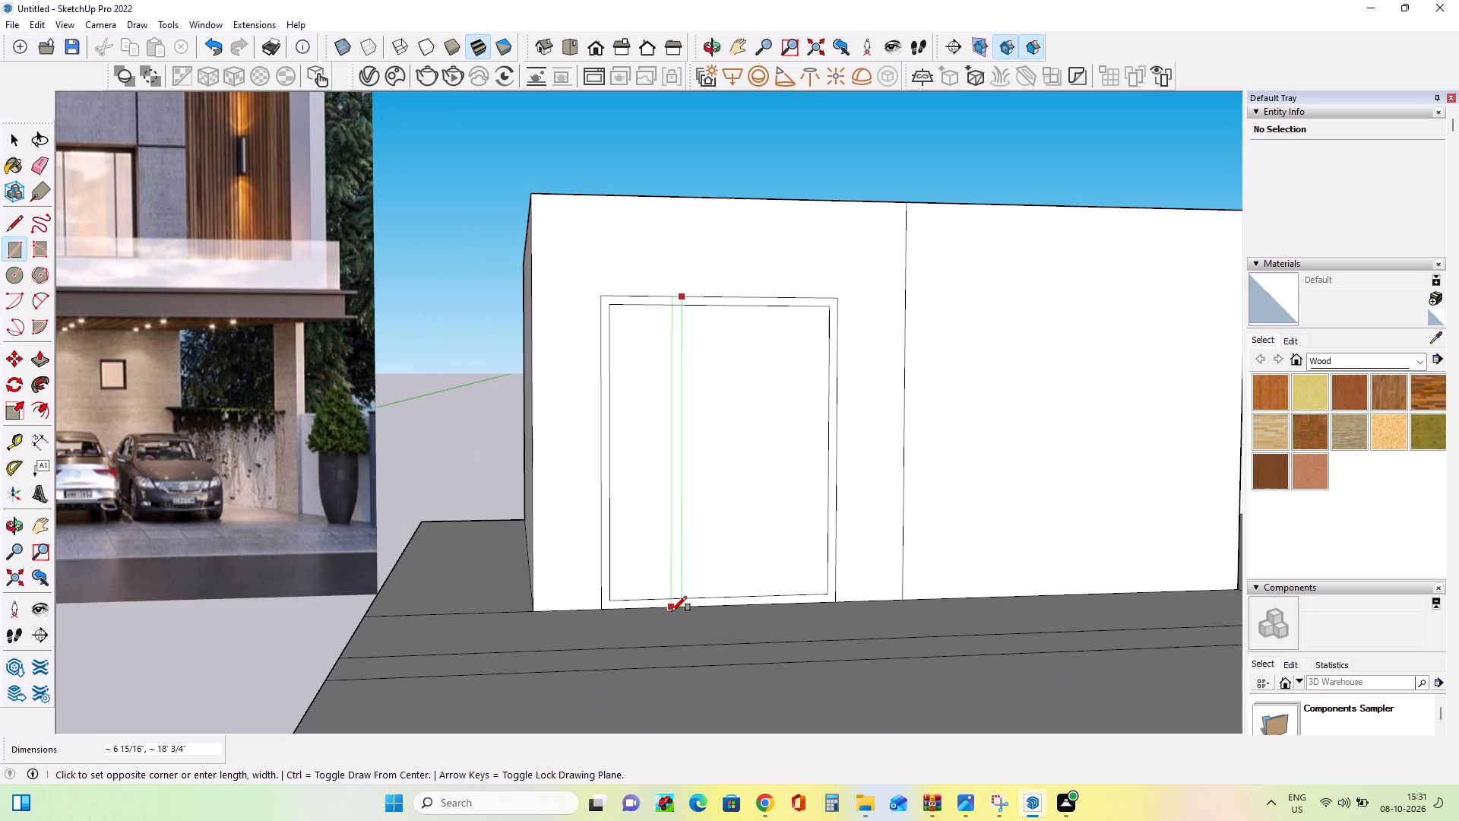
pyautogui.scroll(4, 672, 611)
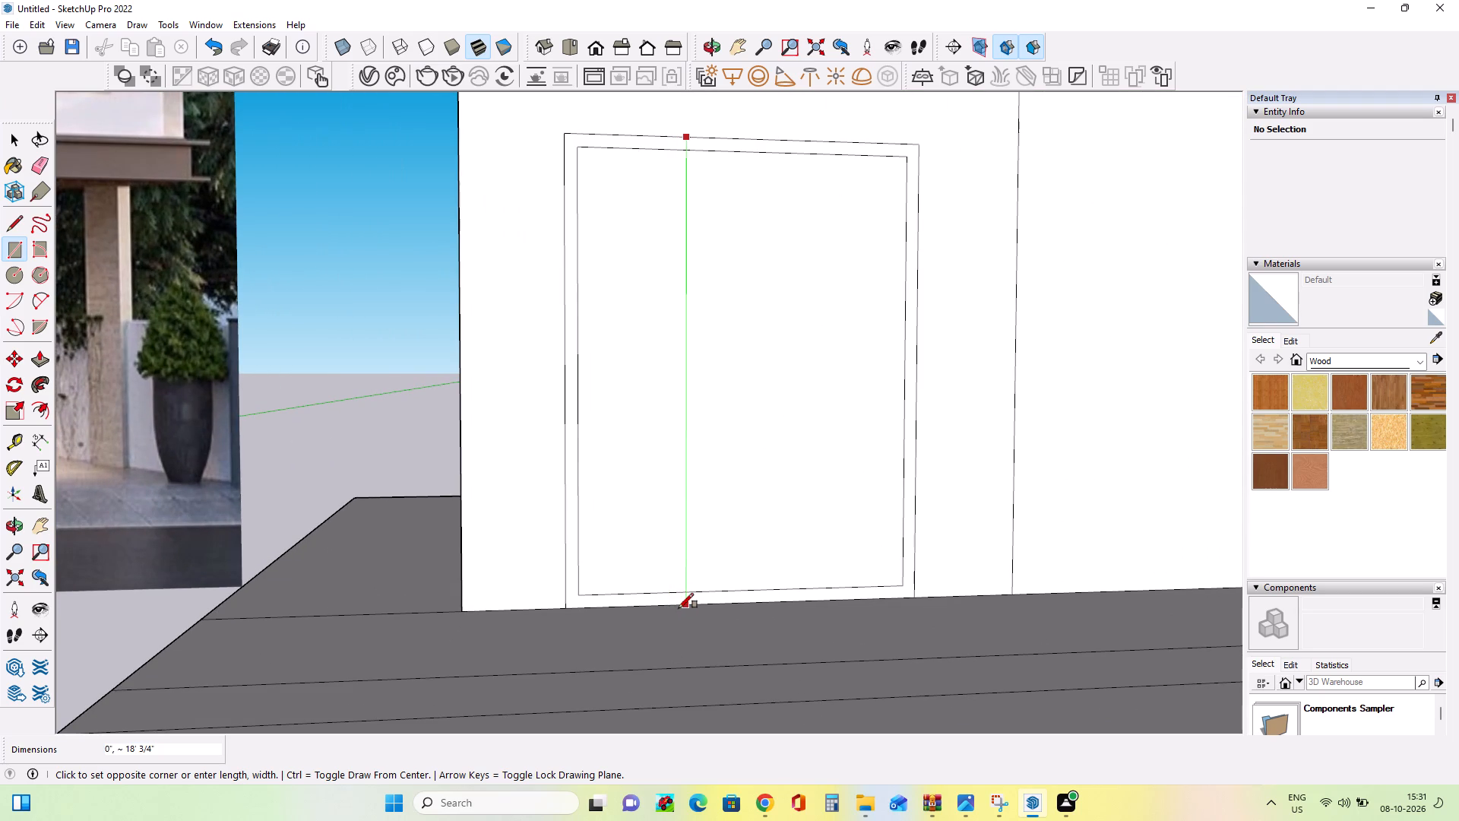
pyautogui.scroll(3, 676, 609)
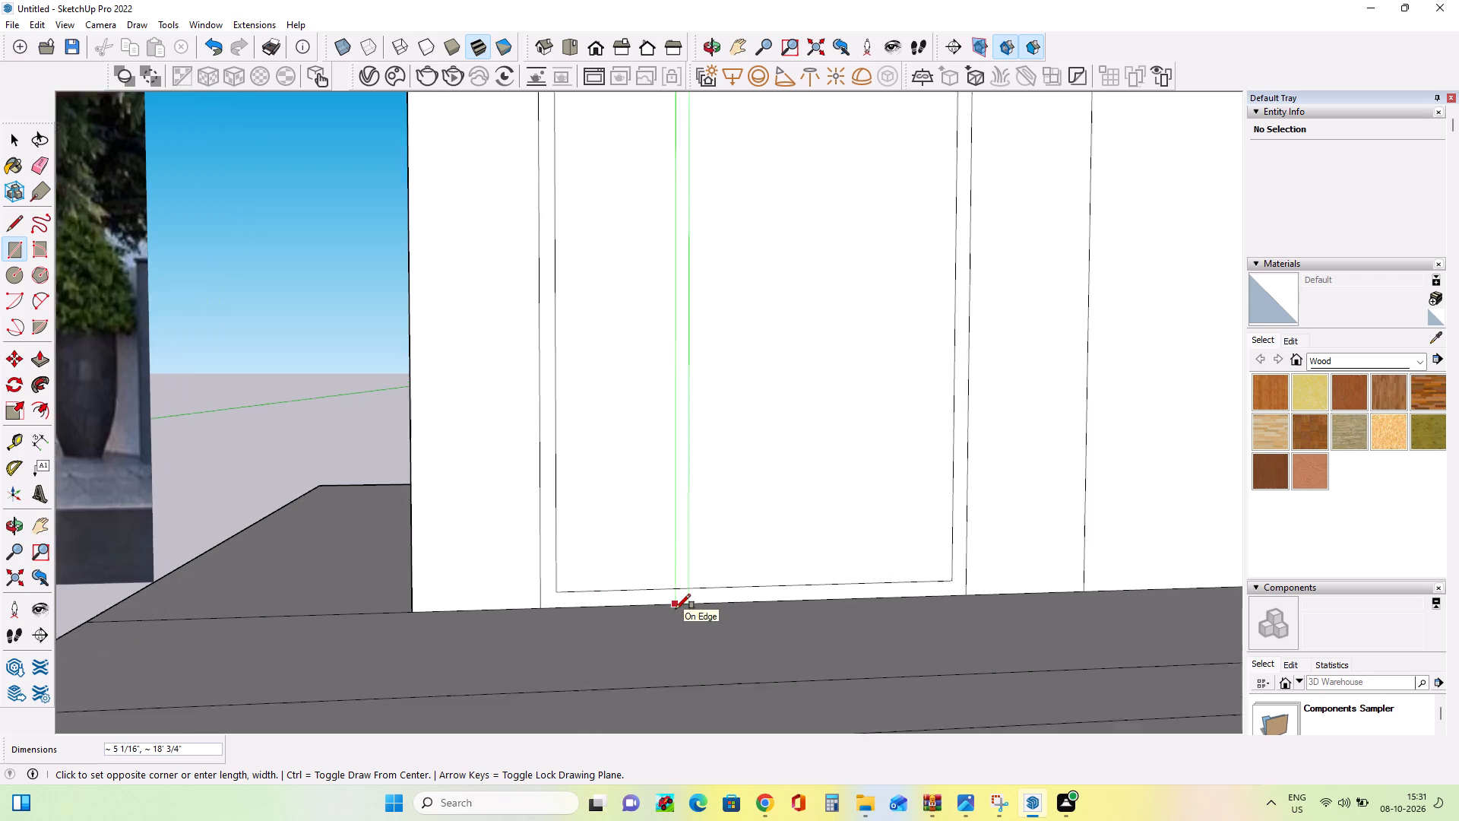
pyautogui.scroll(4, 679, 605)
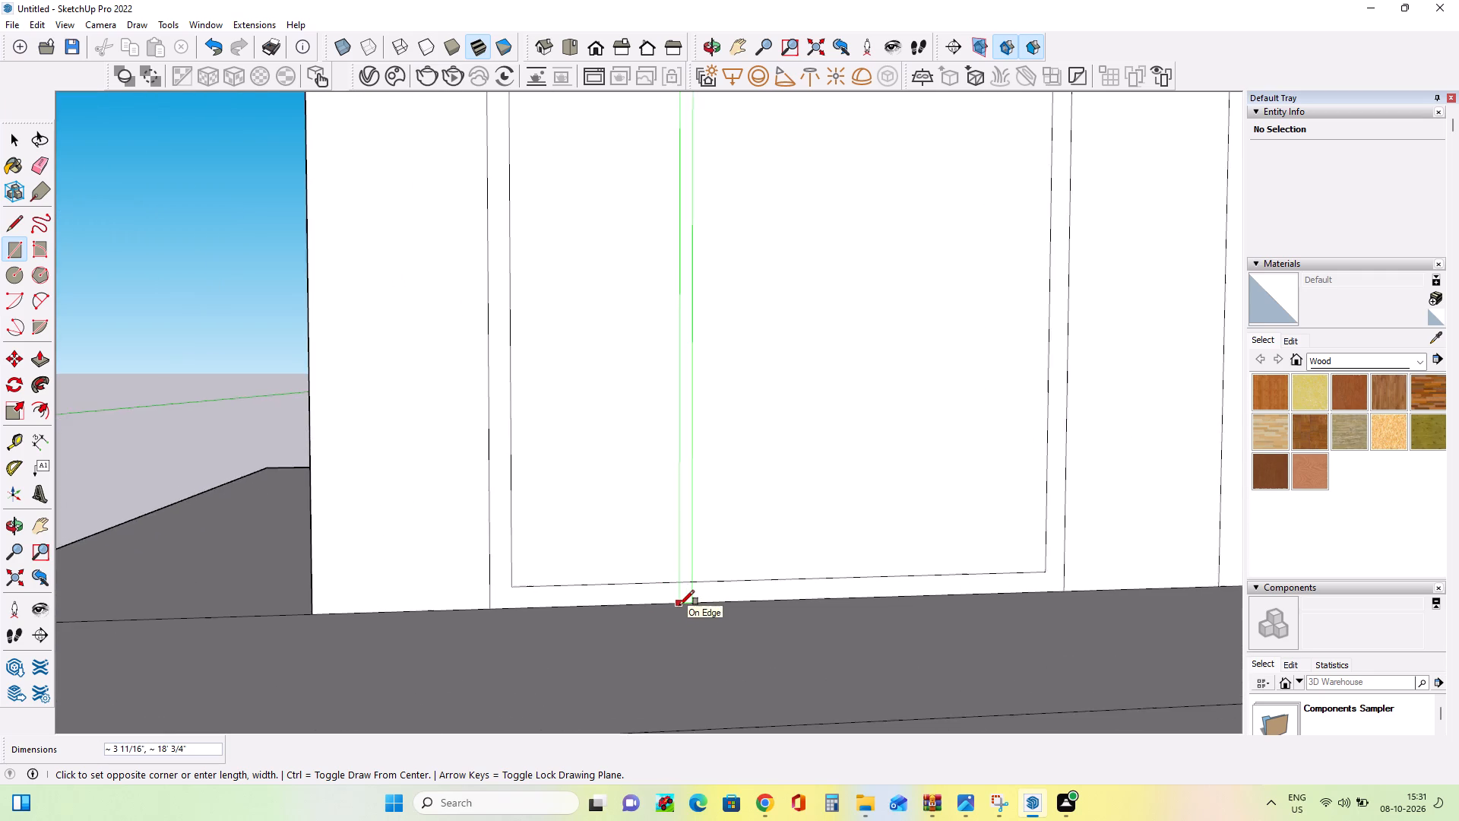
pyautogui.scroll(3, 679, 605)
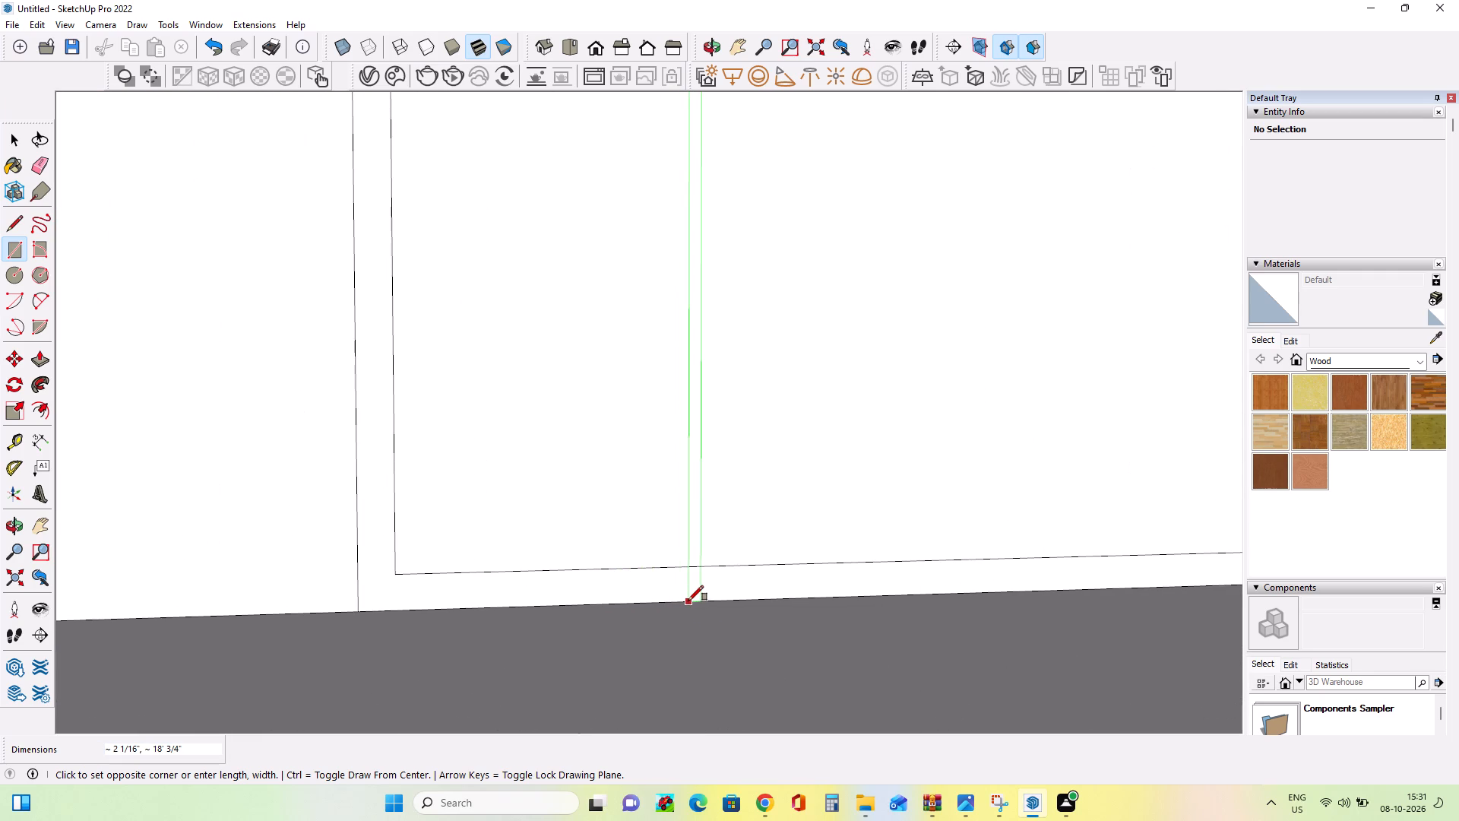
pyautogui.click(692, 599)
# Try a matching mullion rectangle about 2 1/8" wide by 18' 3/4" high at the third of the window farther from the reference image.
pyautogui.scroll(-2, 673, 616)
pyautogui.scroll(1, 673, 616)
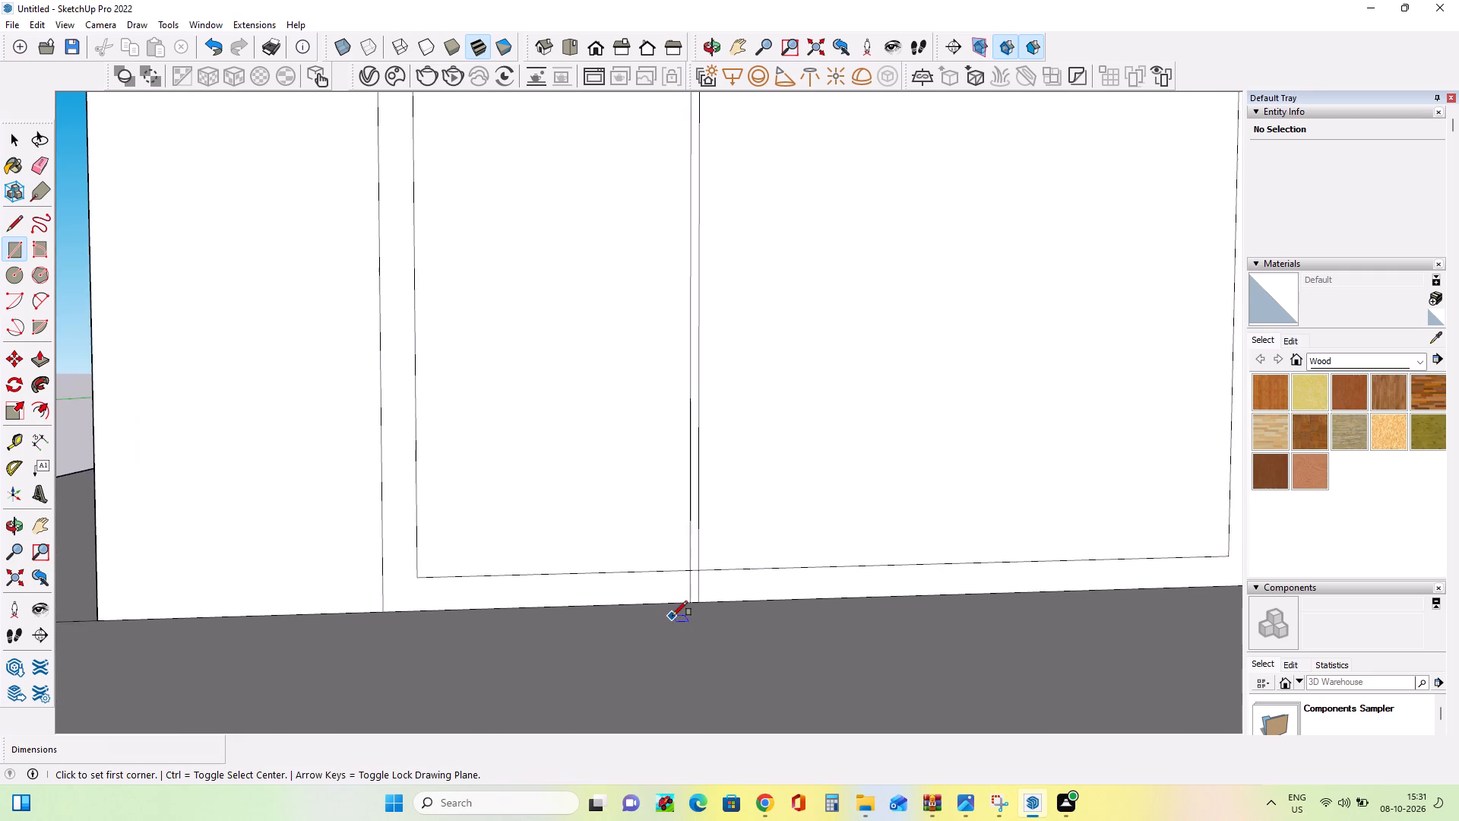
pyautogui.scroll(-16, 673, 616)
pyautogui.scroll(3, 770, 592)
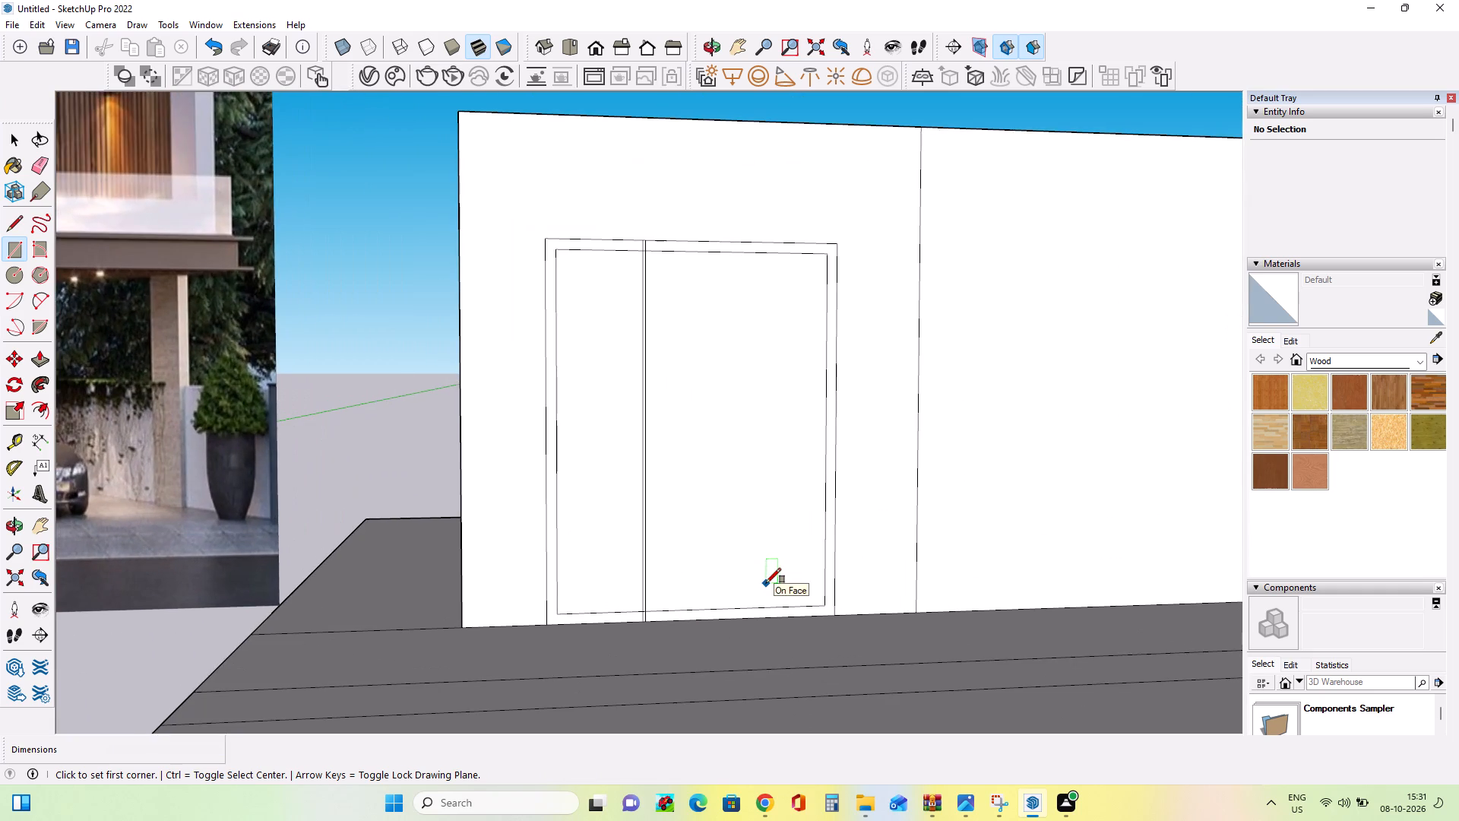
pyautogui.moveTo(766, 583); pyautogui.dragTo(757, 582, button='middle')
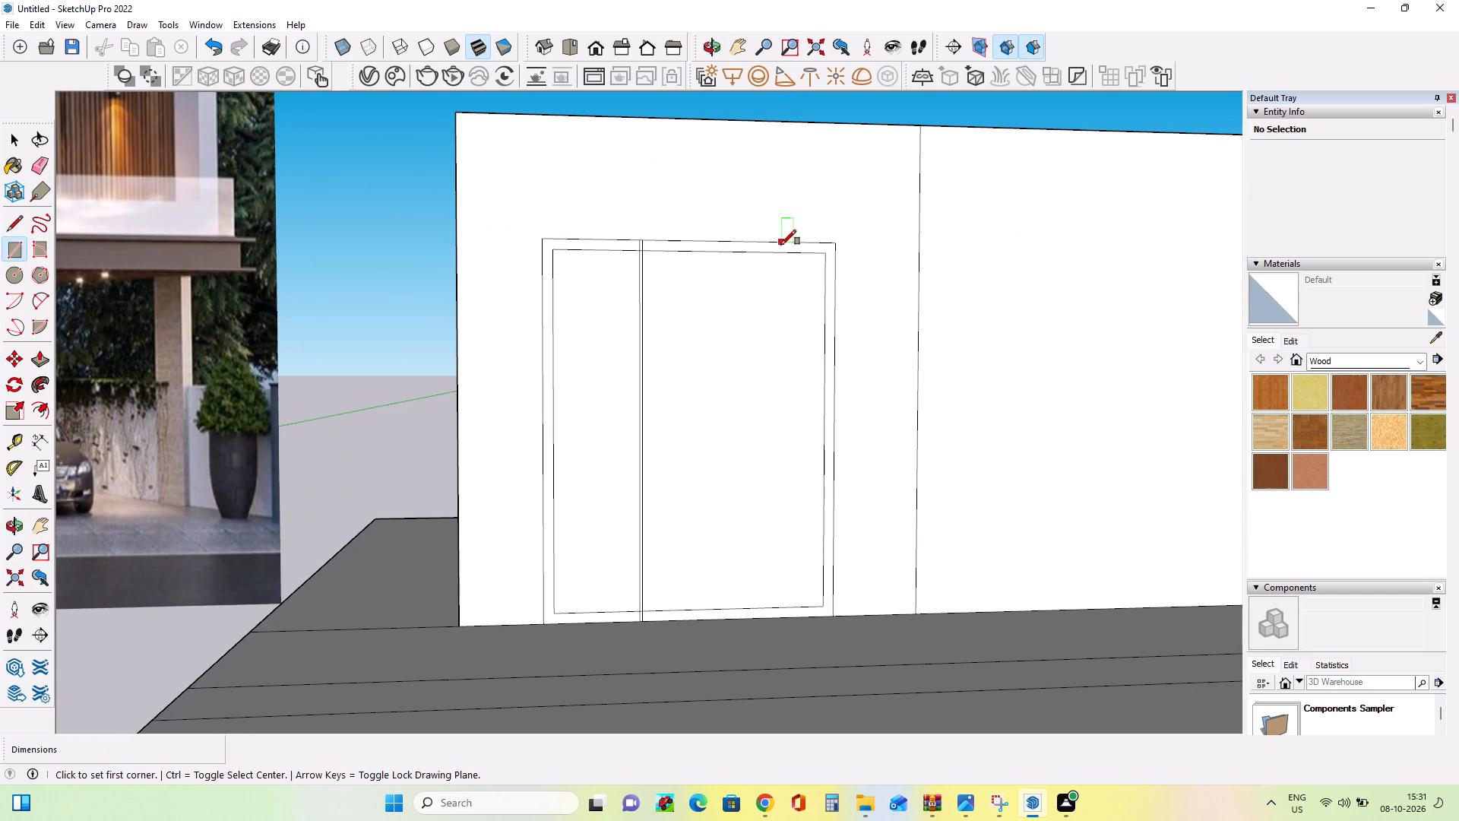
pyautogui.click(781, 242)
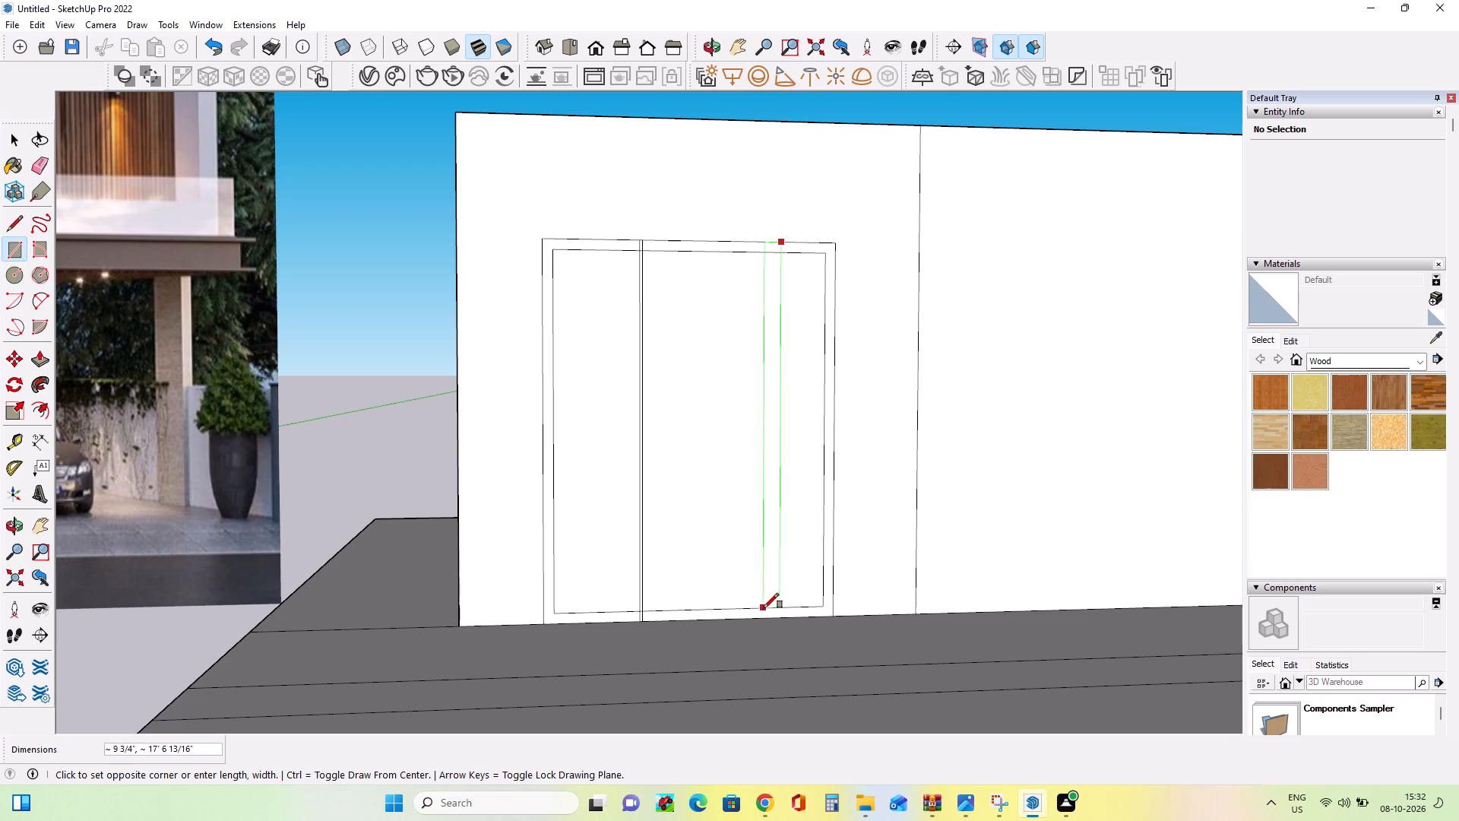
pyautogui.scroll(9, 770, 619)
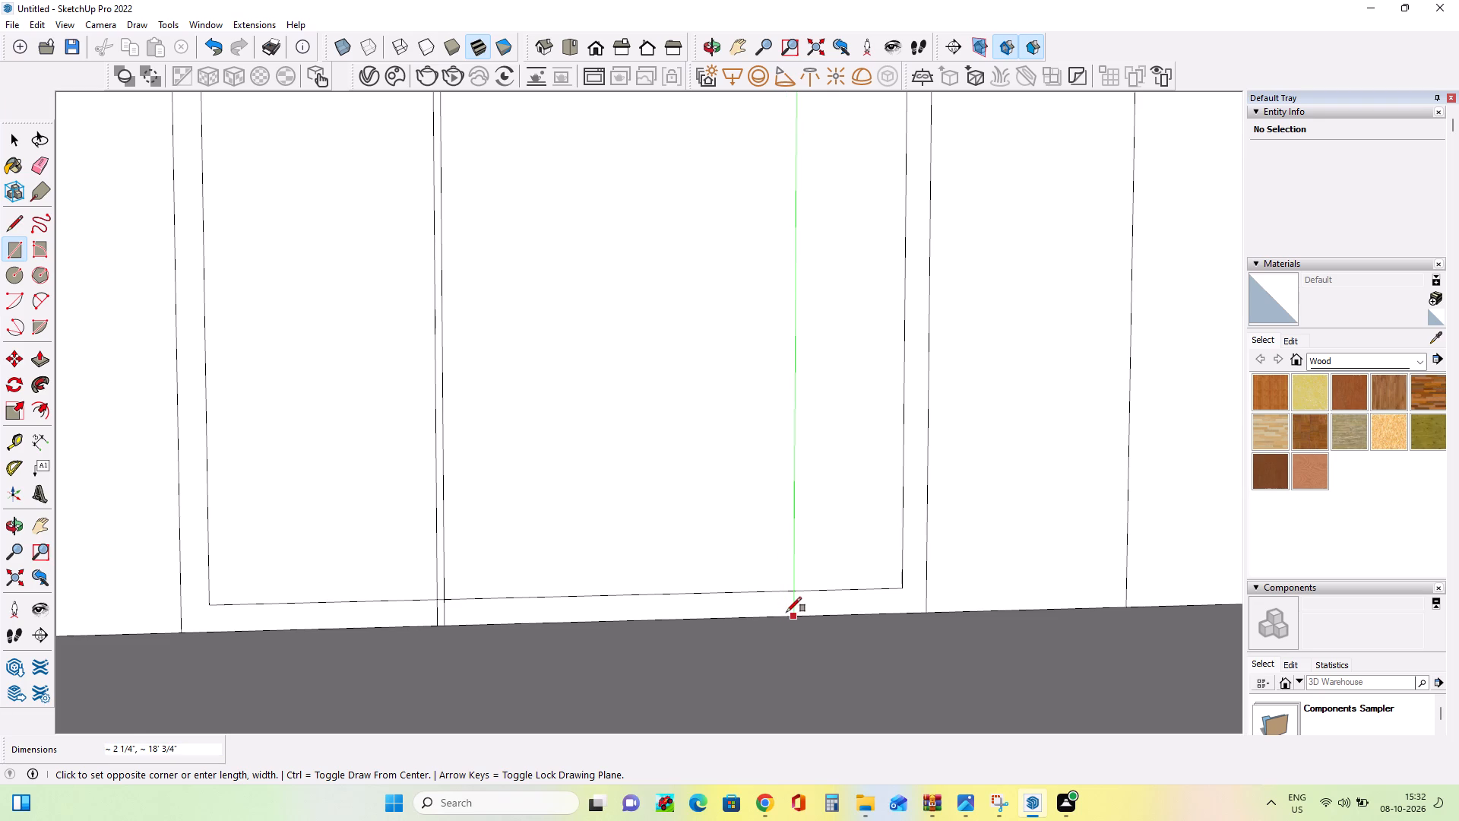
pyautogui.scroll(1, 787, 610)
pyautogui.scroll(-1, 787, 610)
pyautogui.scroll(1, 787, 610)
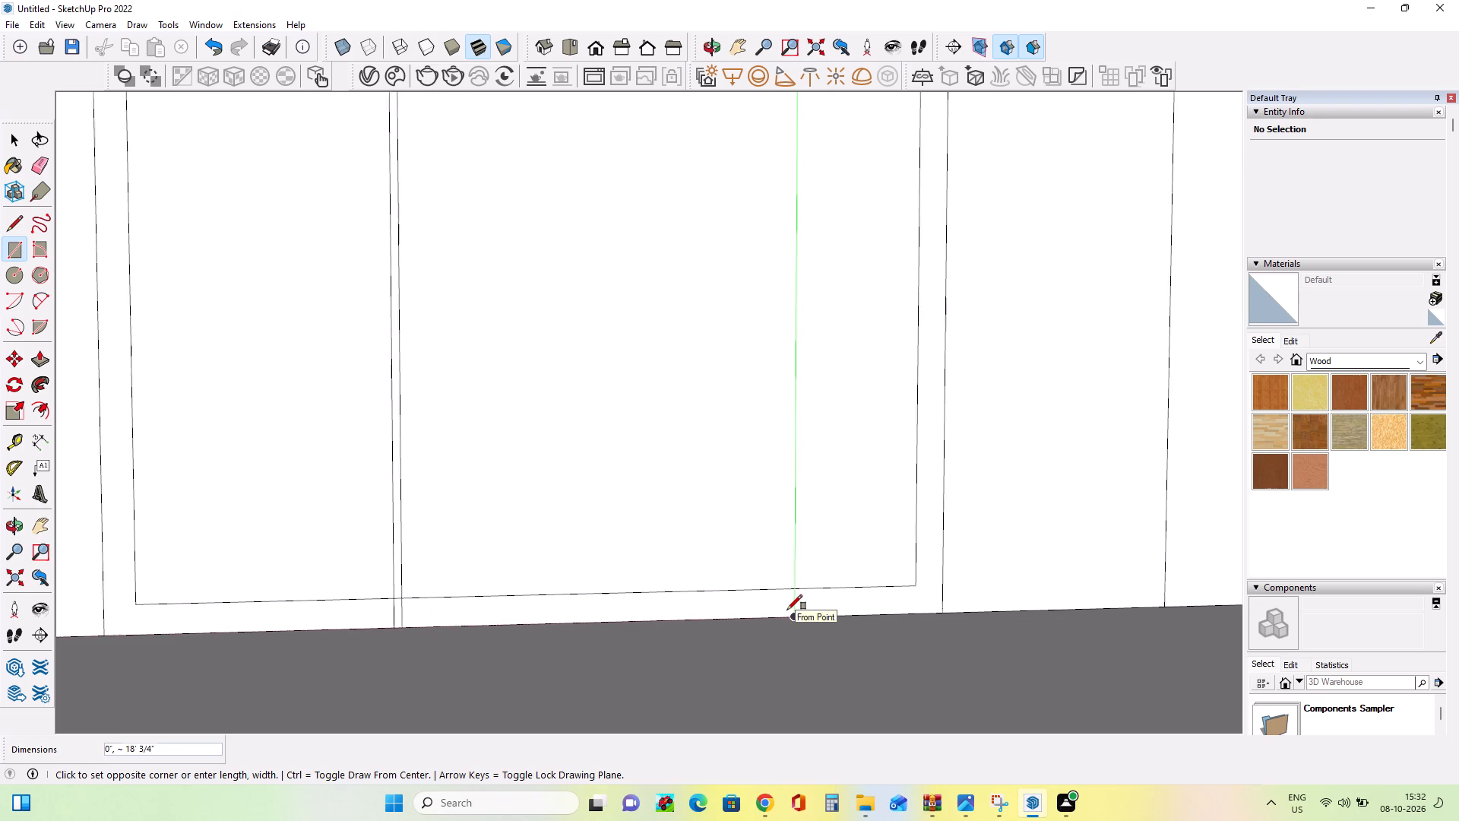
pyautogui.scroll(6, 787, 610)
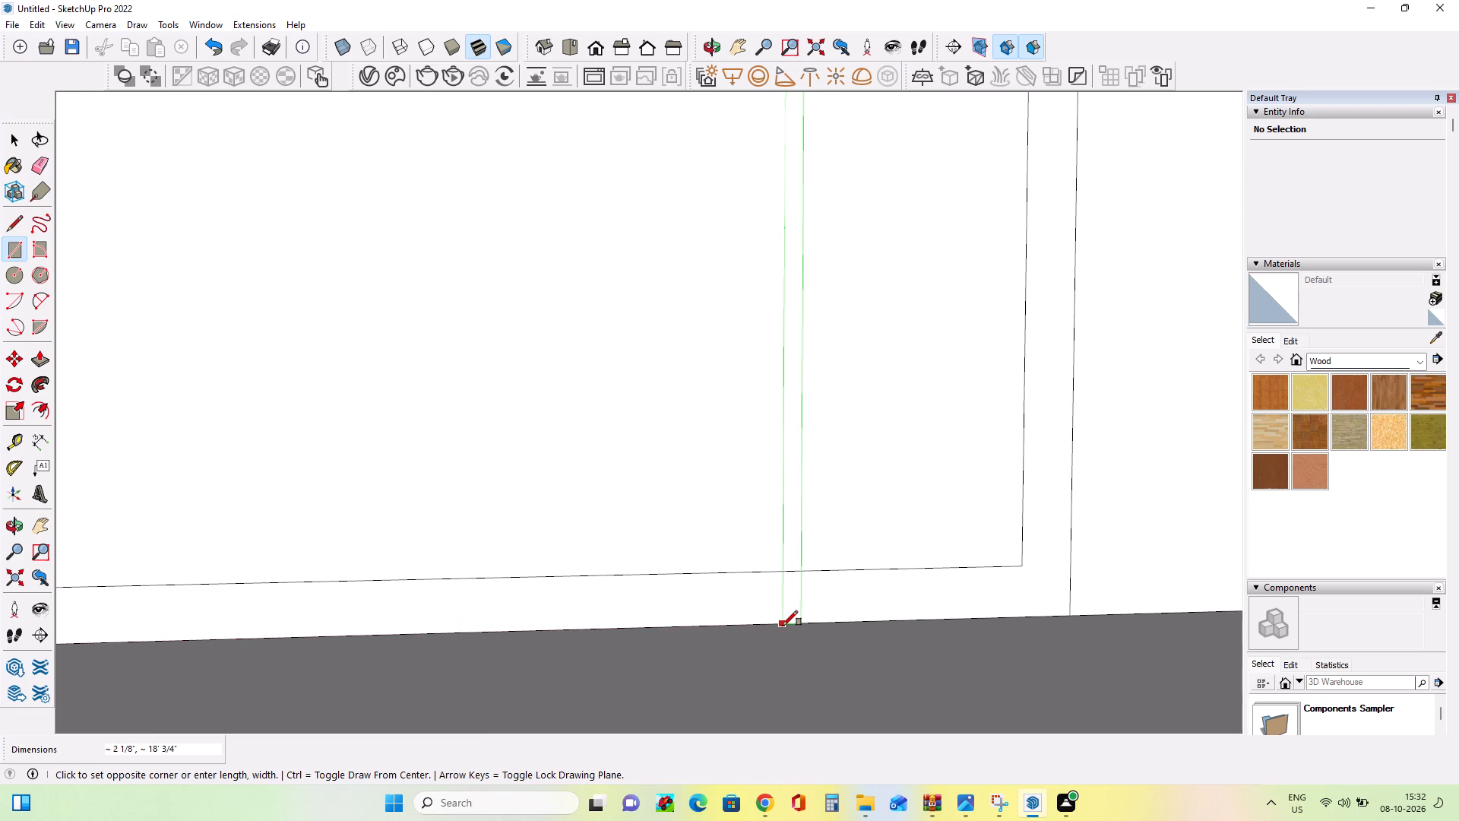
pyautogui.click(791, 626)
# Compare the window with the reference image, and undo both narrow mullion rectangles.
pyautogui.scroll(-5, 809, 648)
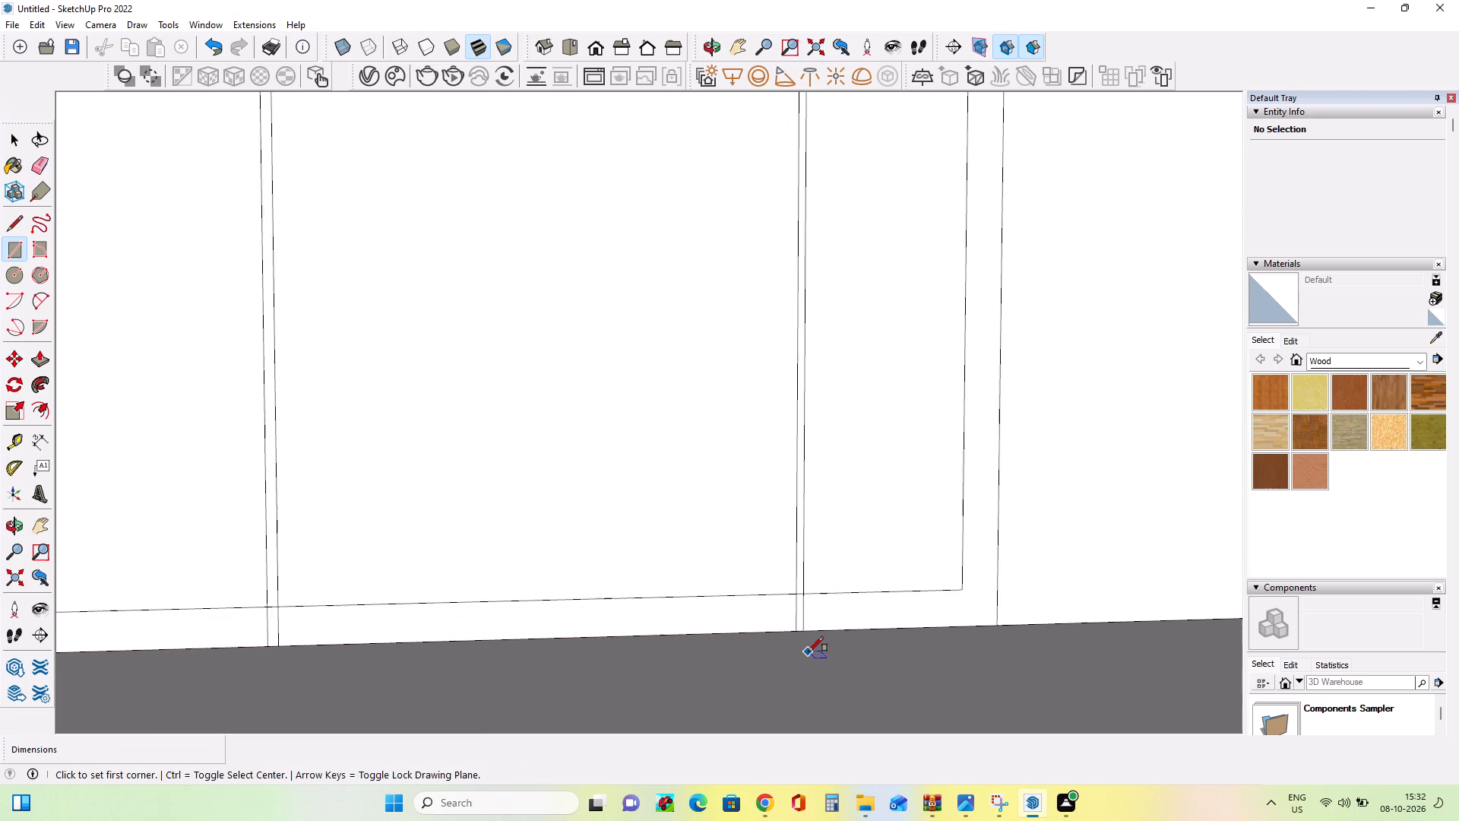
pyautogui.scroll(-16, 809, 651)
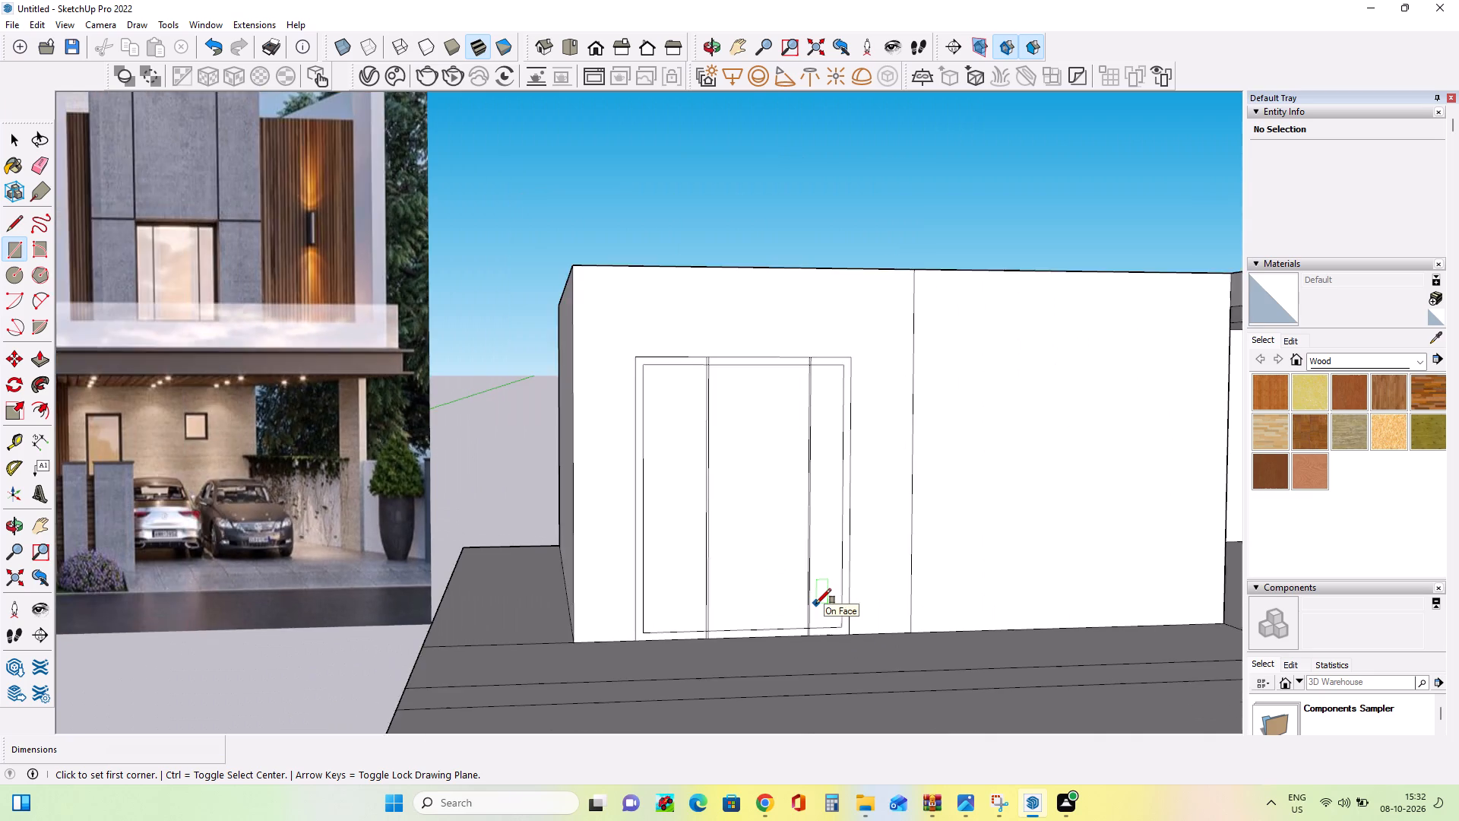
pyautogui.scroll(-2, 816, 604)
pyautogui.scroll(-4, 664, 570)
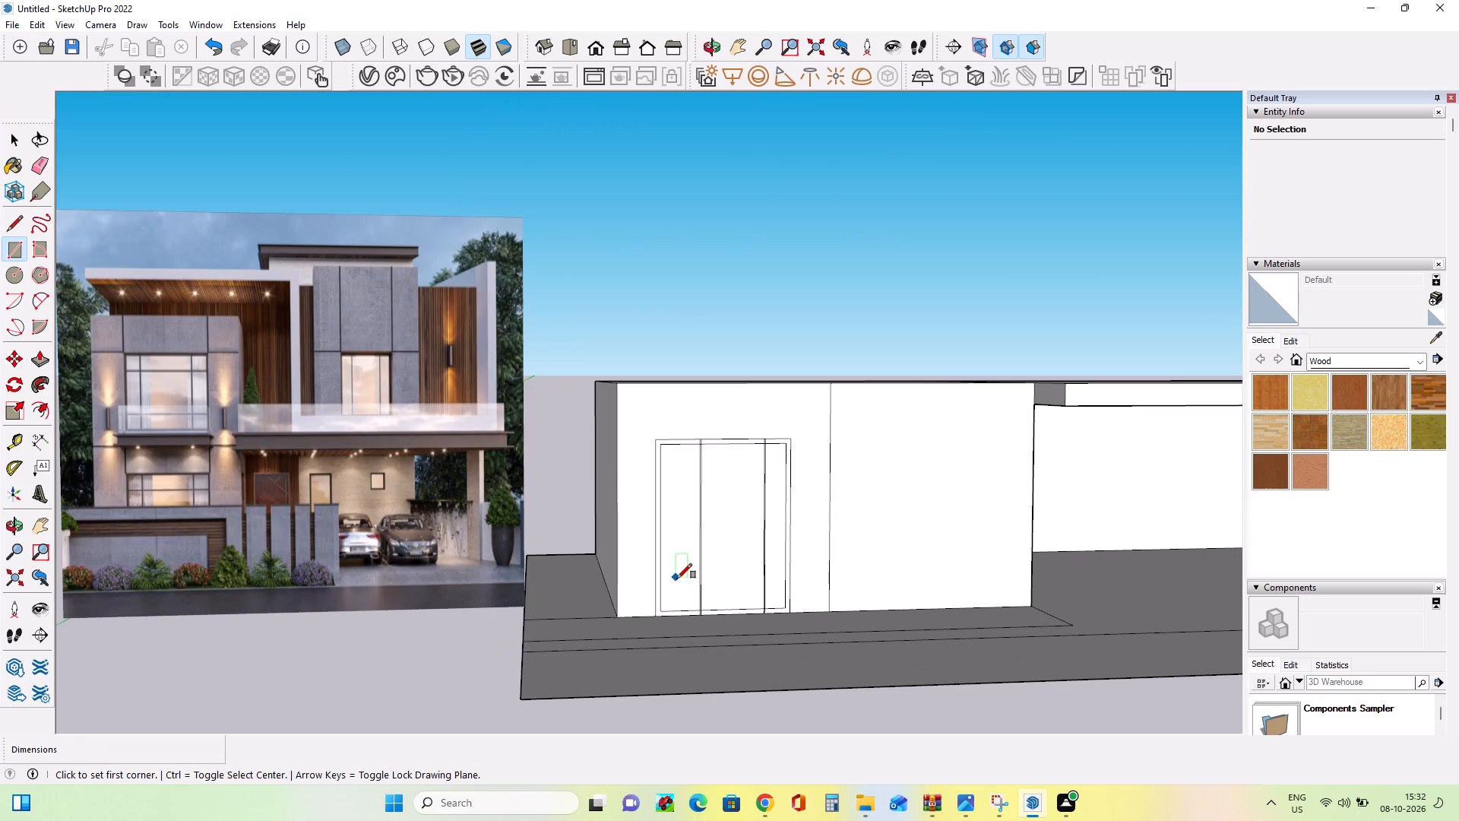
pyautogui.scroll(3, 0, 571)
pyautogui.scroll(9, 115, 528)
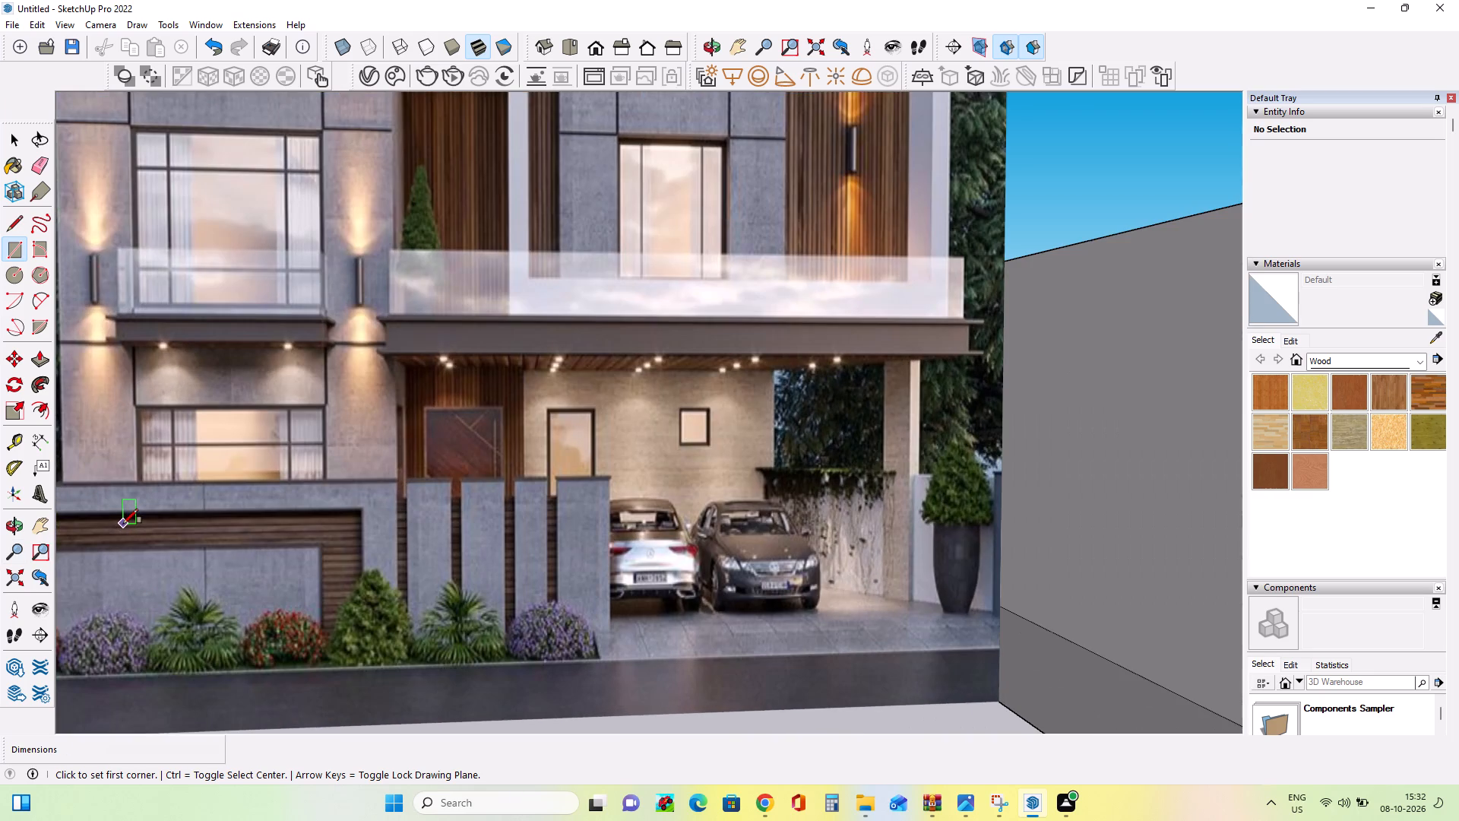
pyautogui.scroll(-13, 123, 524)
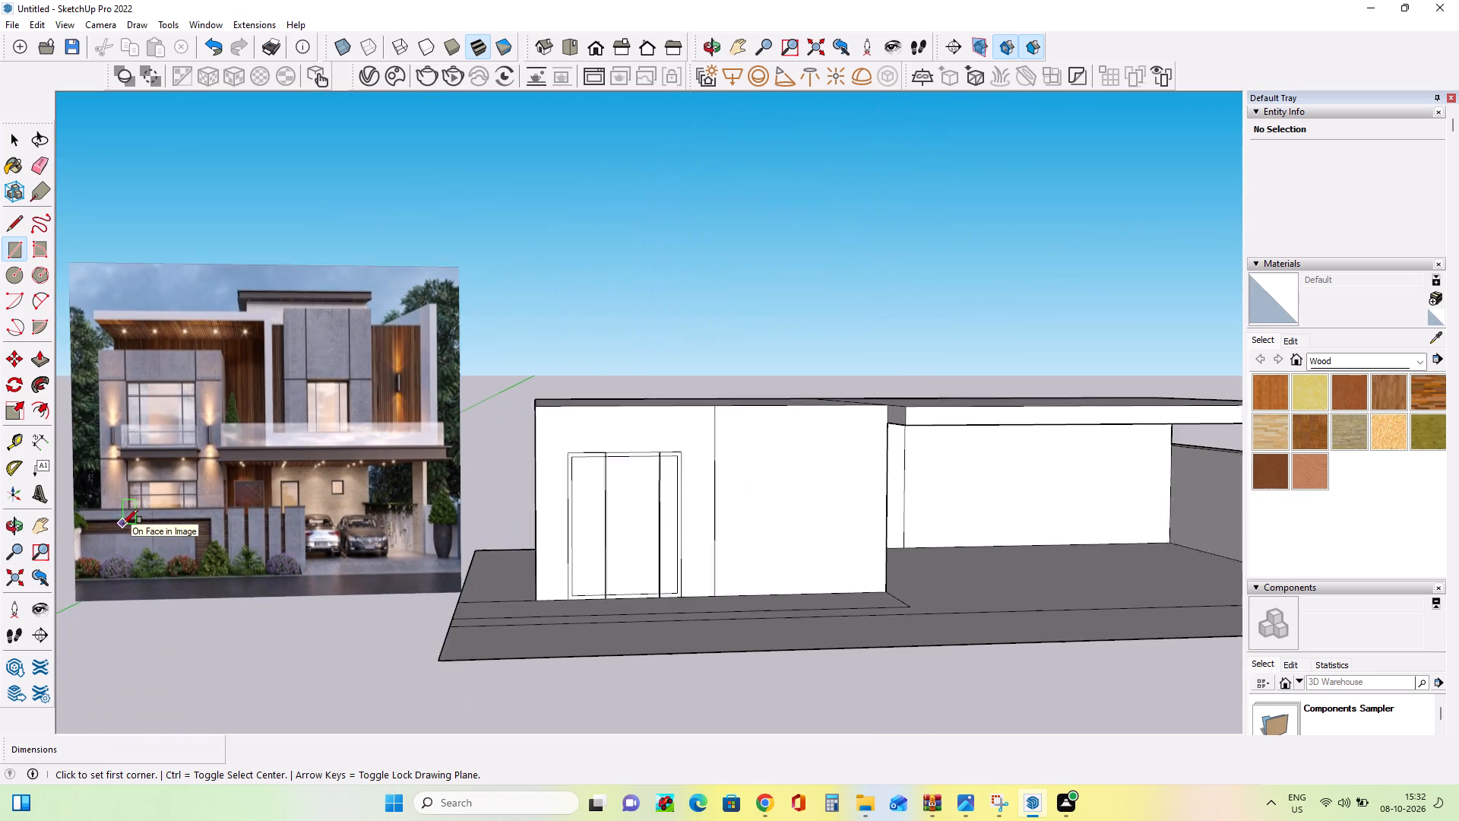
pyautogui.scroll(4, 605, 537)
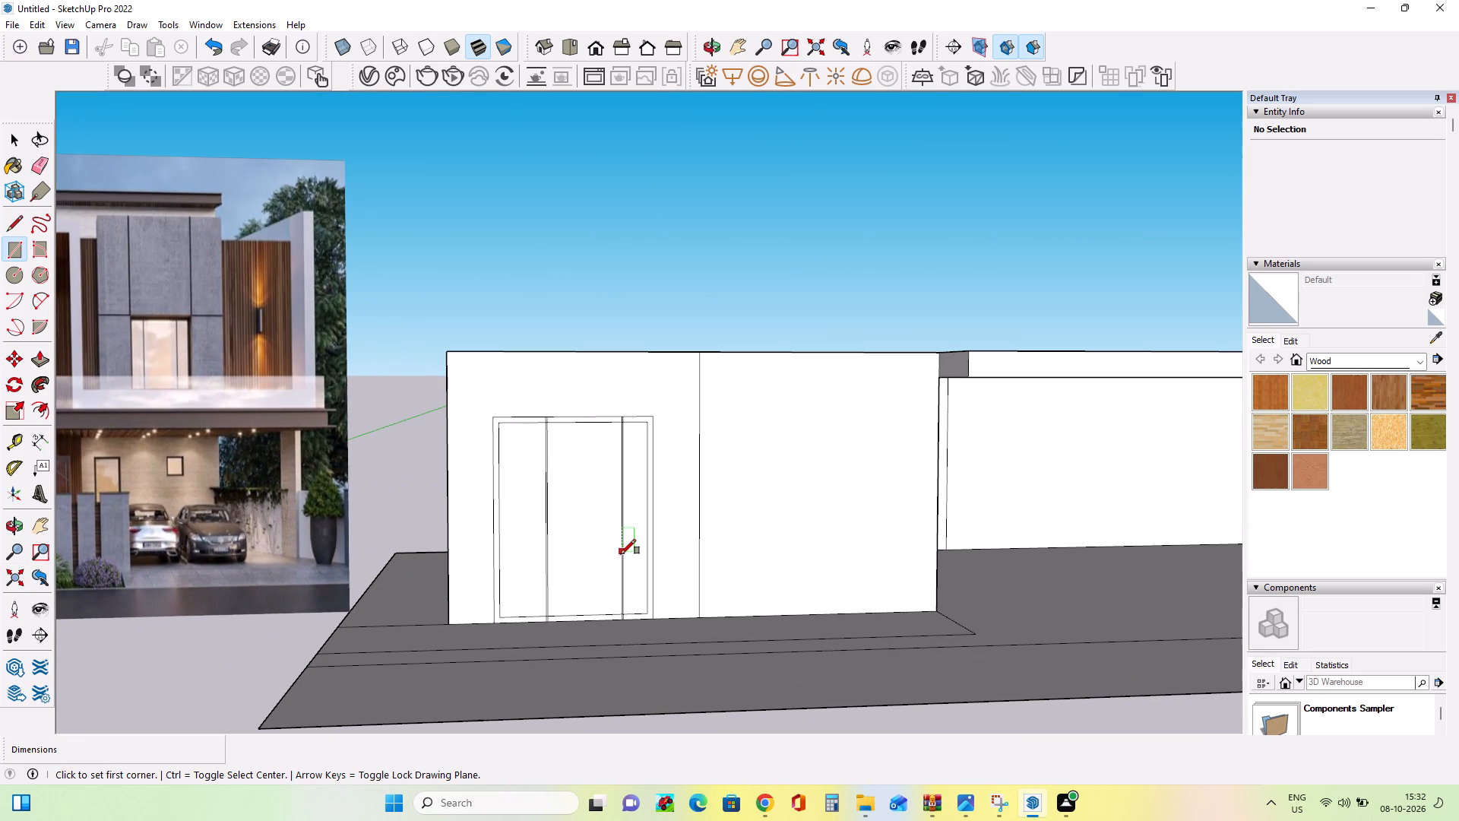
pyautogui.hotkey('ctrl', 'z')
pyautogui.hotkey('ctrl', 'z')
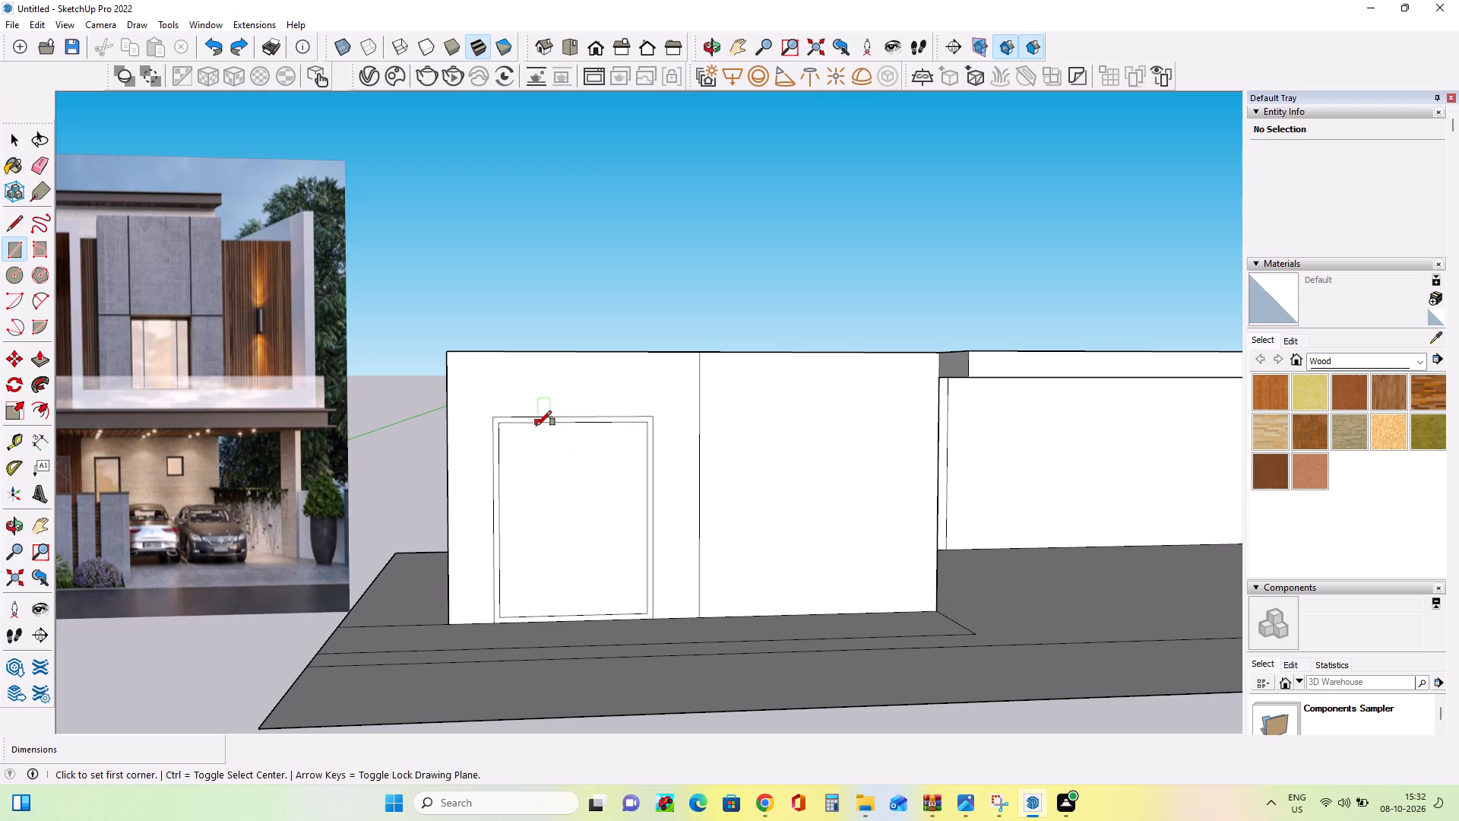
# Draw a wider mullion rectangle about 18' 3/4" high from the window's top edge to its bottom edge, at the third nearest the reference image.
pyautogui.scroll(9, 536, 426)
pyautogui.click(542, 404)
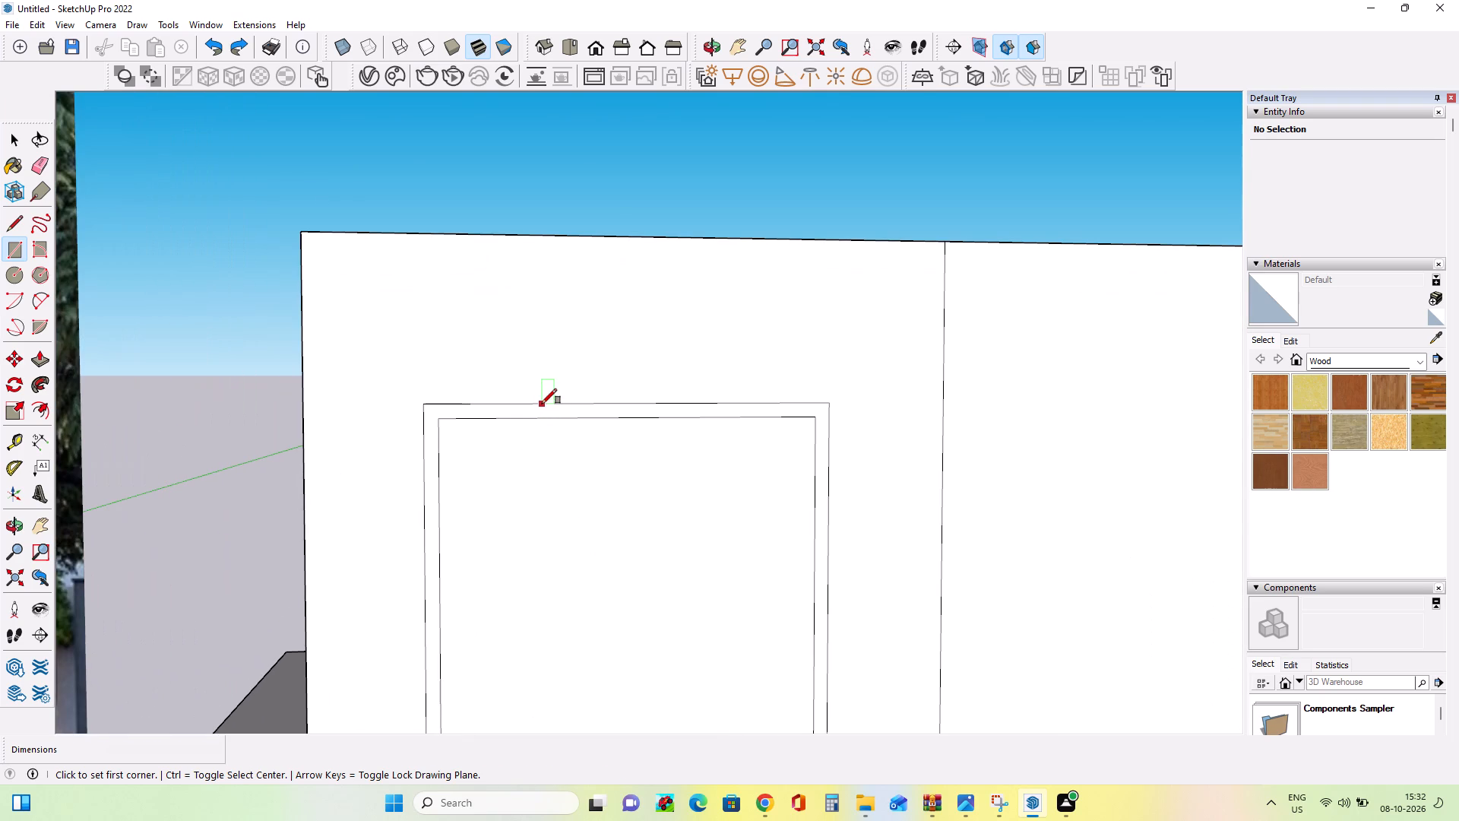
pyautogui.scroll(-1, 526, 566)
pyautogui.scroll(1, 525, 566)
pyautogui.scroll(-14, 525, 566)
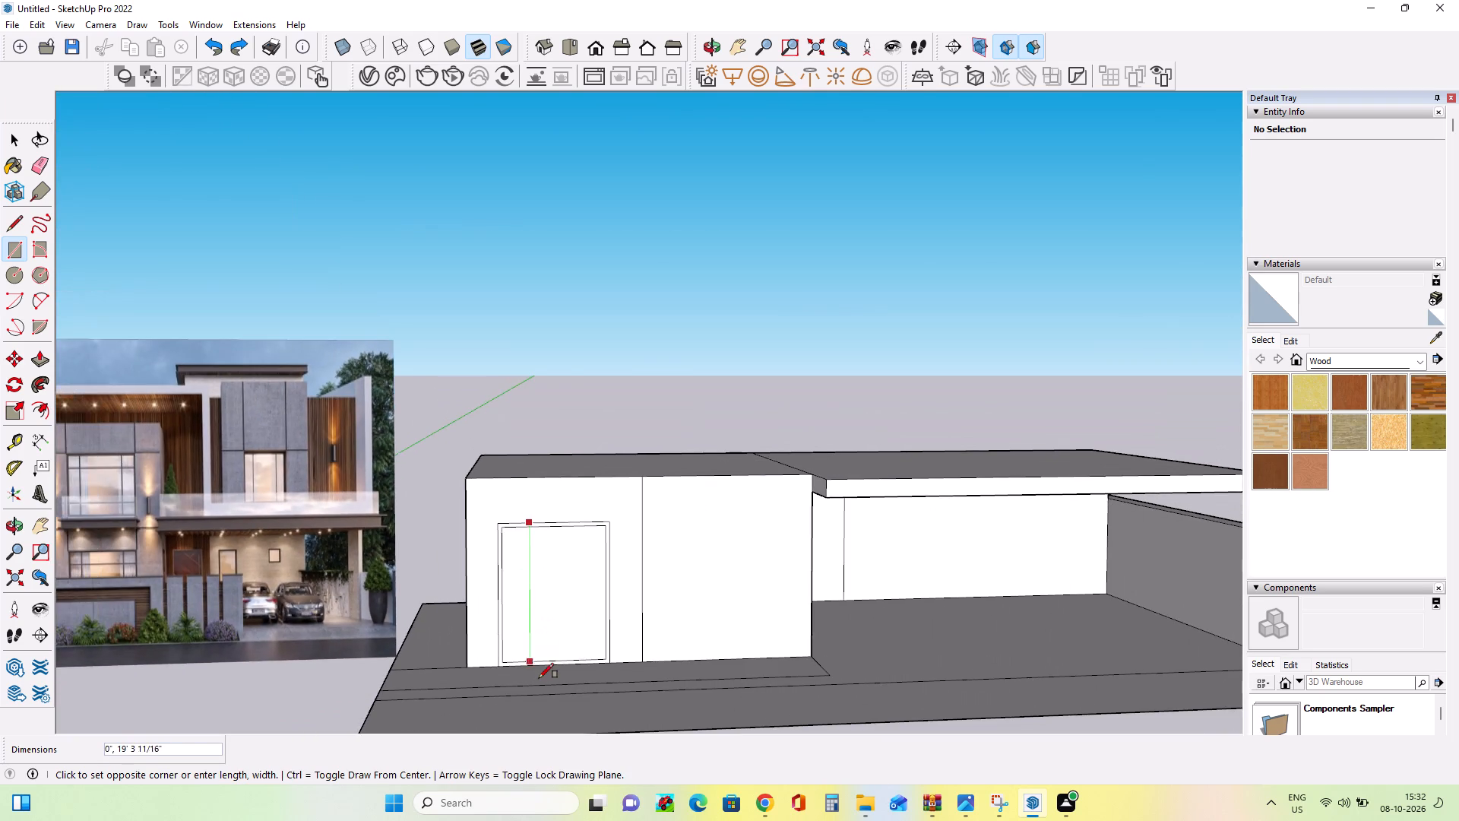
pyautogui.scroll(10, 539, 679)
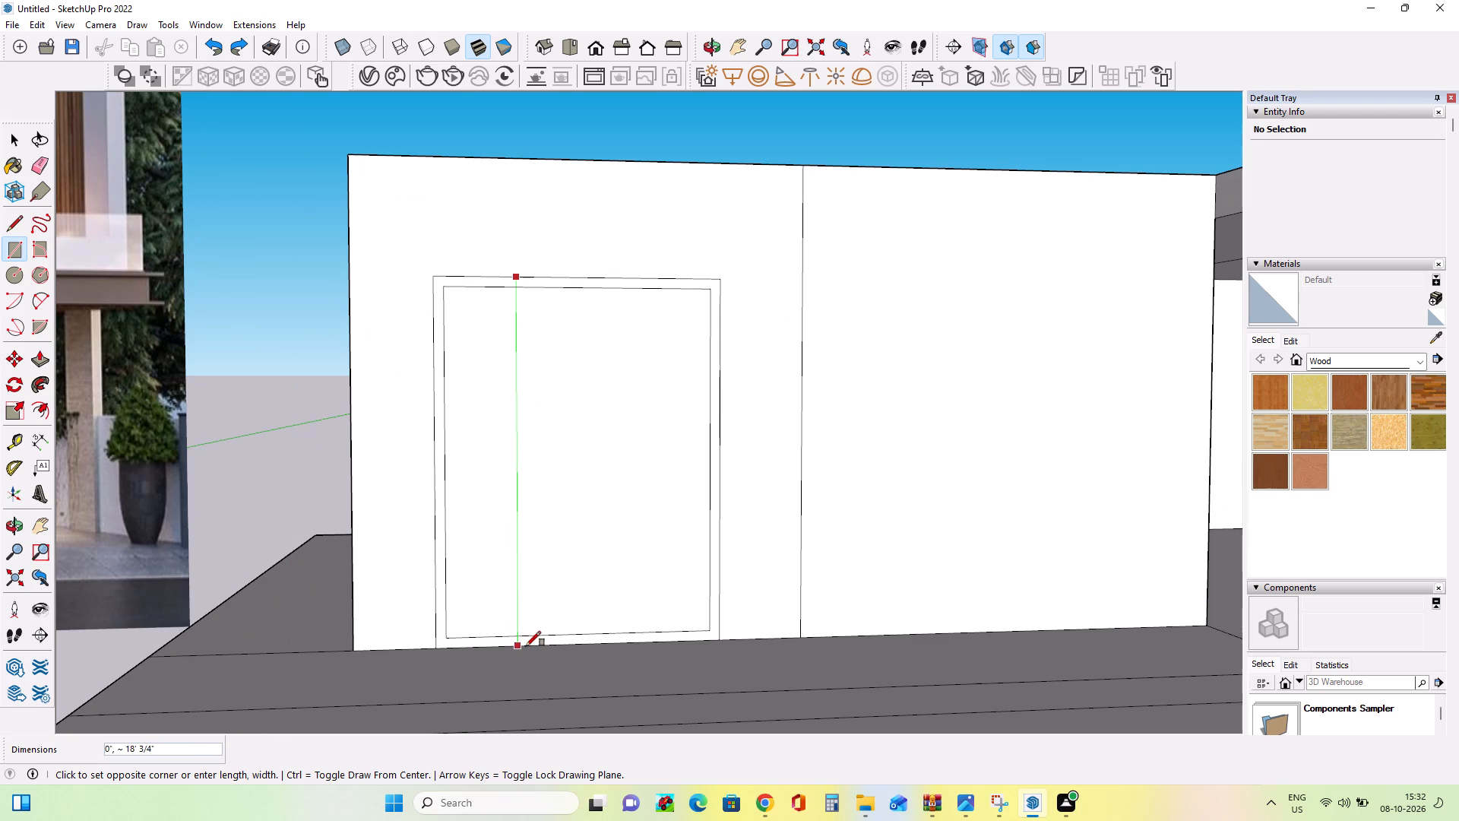
pyautogui.click(529, 646)
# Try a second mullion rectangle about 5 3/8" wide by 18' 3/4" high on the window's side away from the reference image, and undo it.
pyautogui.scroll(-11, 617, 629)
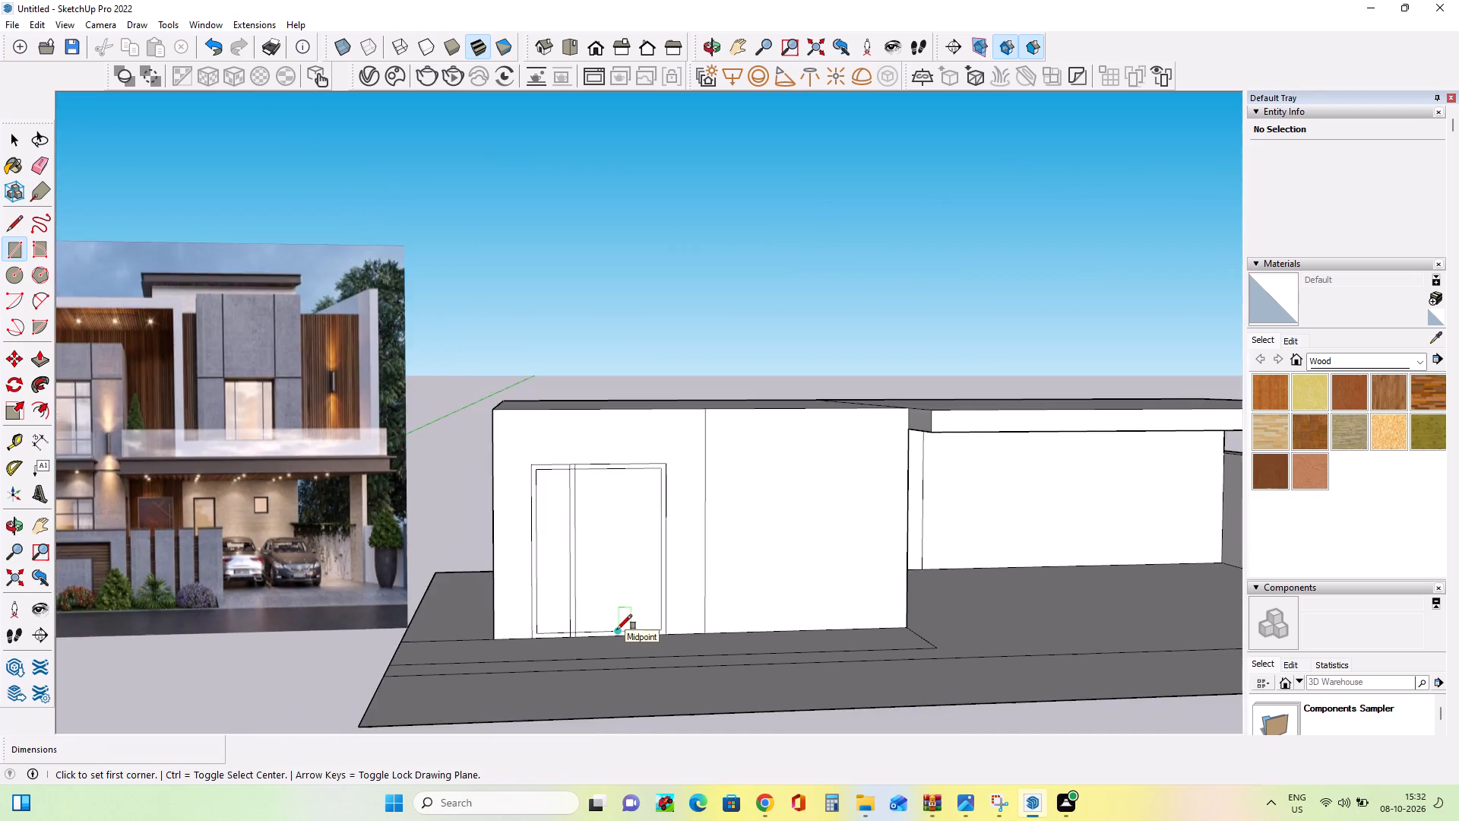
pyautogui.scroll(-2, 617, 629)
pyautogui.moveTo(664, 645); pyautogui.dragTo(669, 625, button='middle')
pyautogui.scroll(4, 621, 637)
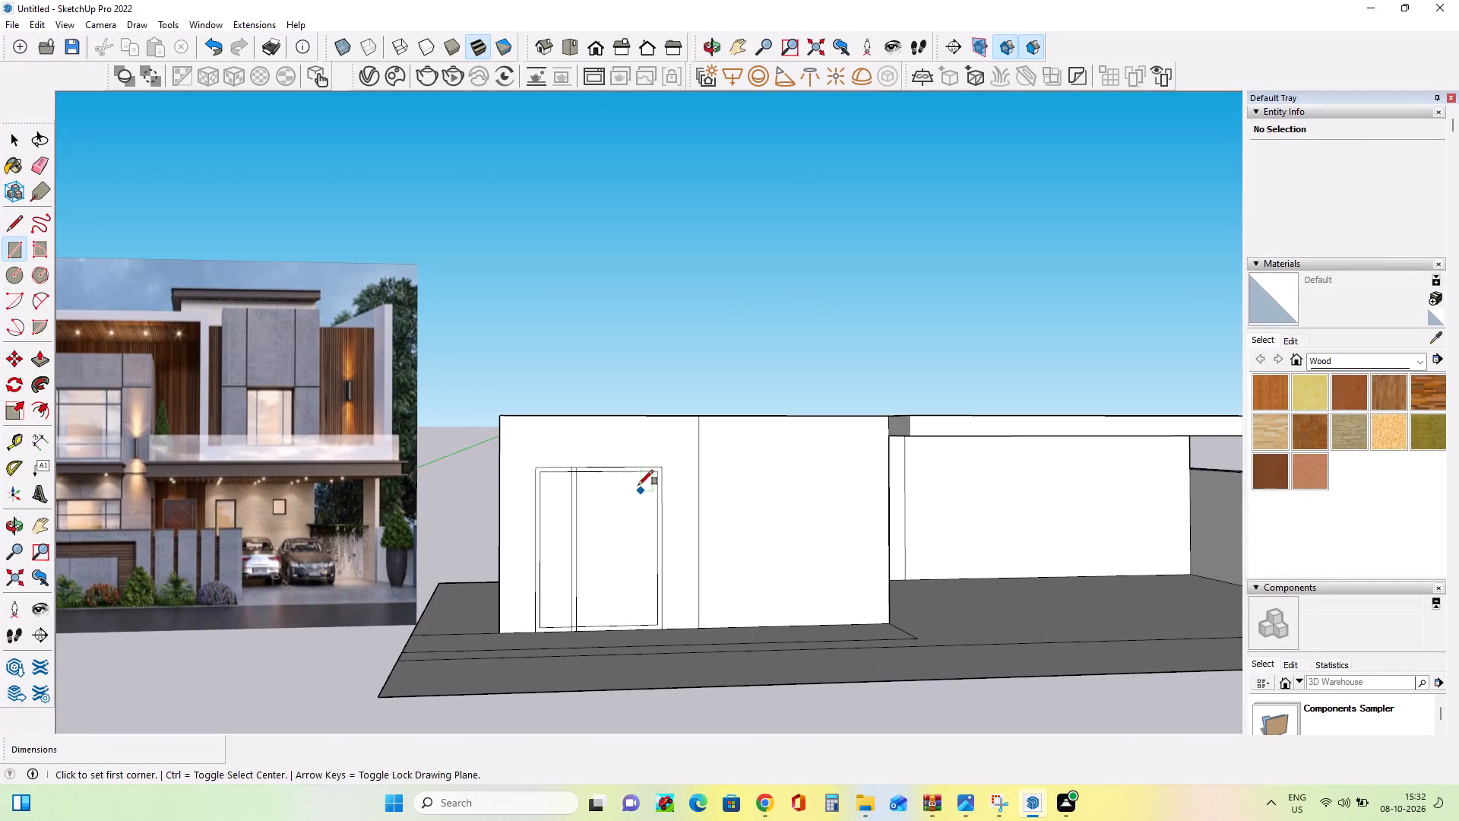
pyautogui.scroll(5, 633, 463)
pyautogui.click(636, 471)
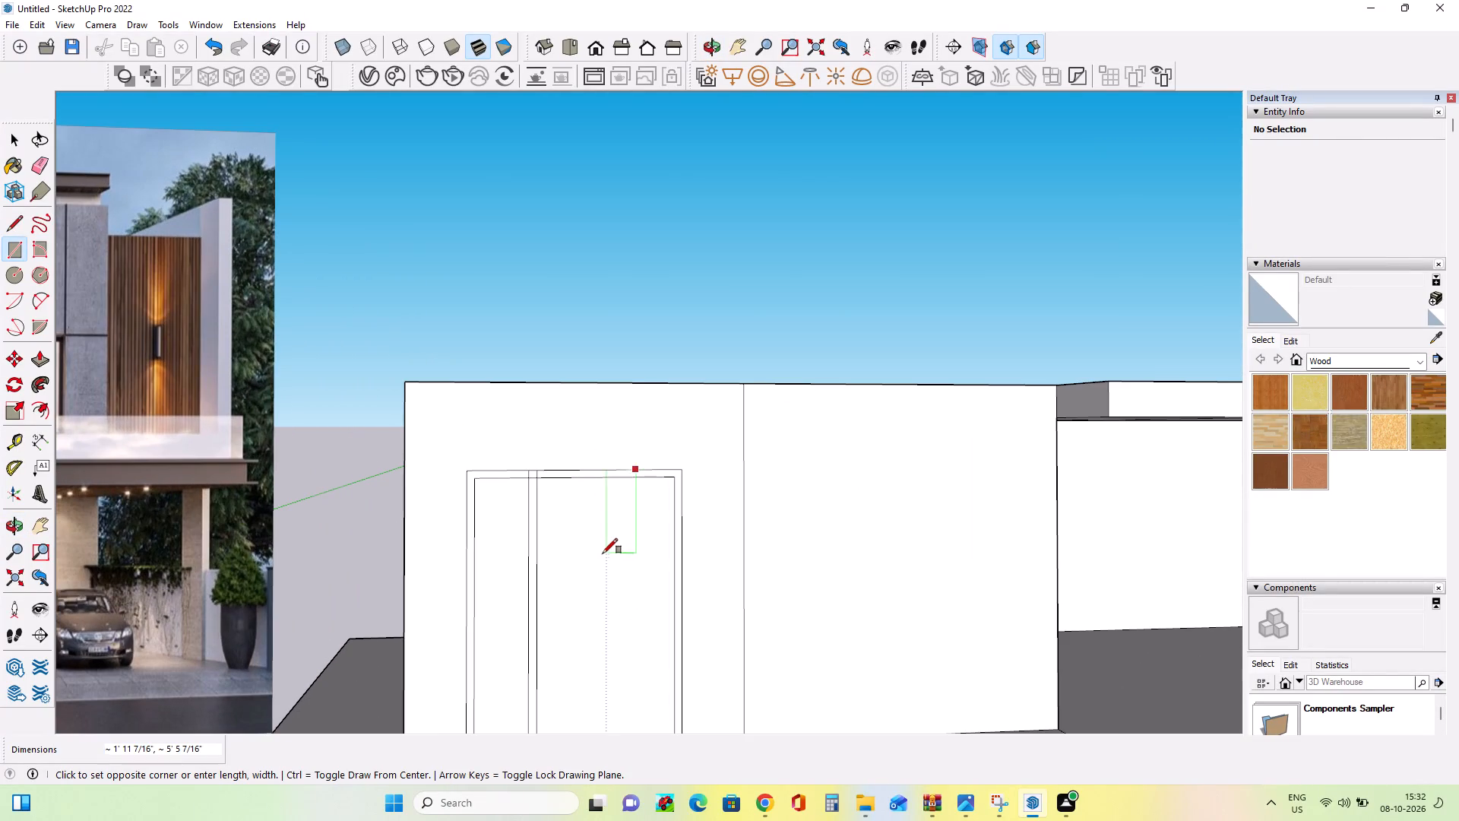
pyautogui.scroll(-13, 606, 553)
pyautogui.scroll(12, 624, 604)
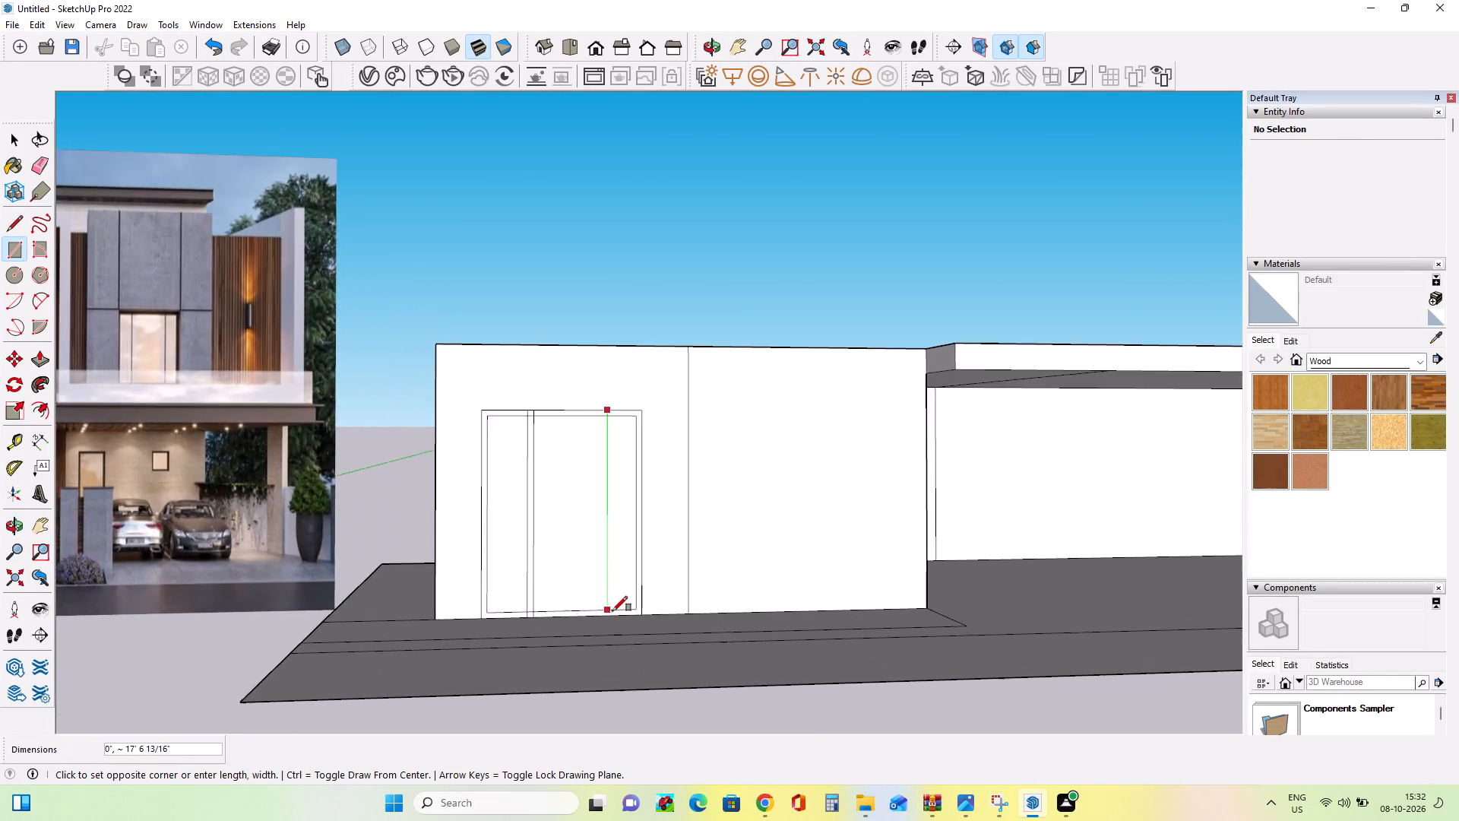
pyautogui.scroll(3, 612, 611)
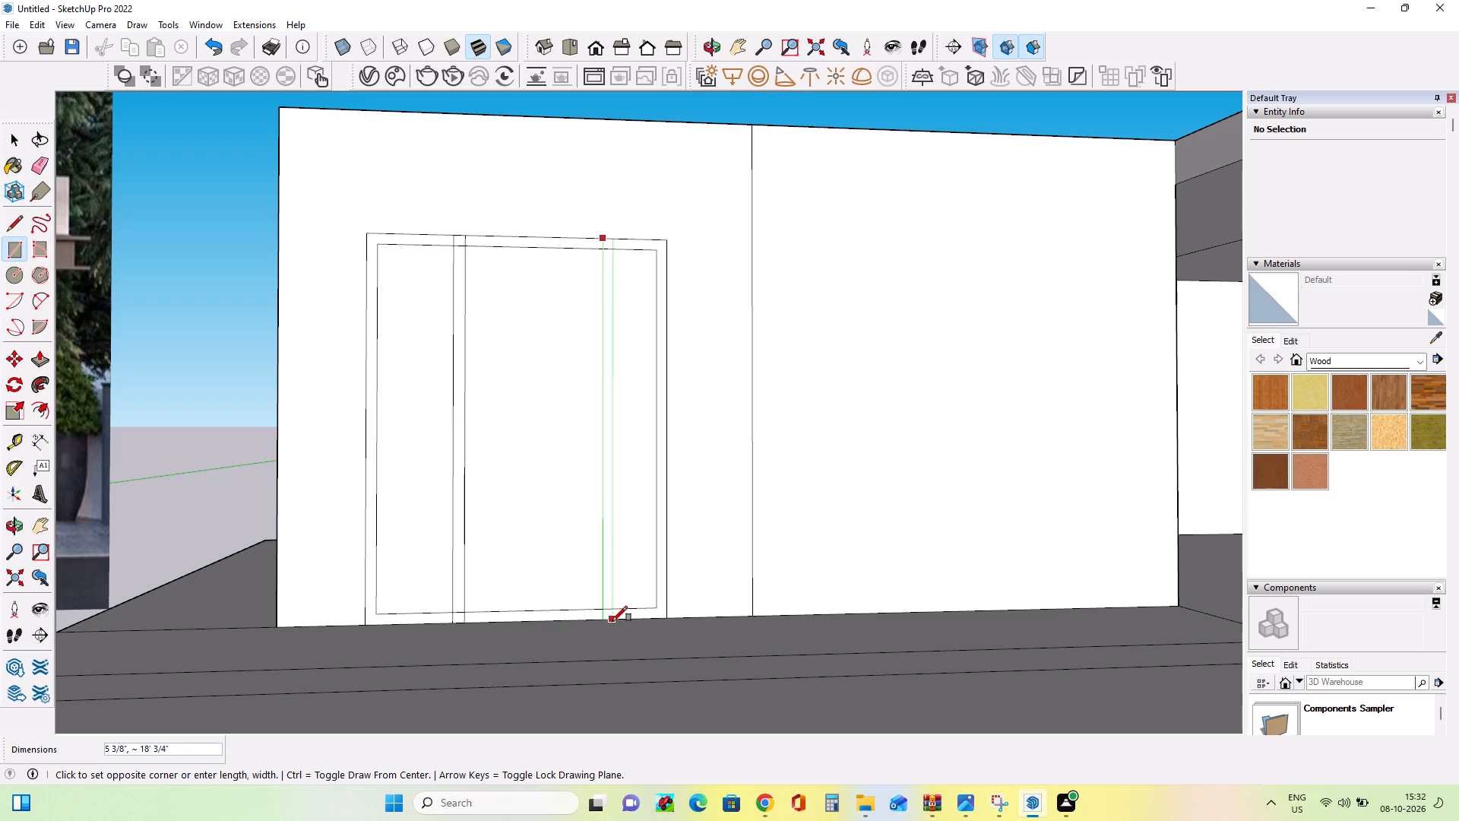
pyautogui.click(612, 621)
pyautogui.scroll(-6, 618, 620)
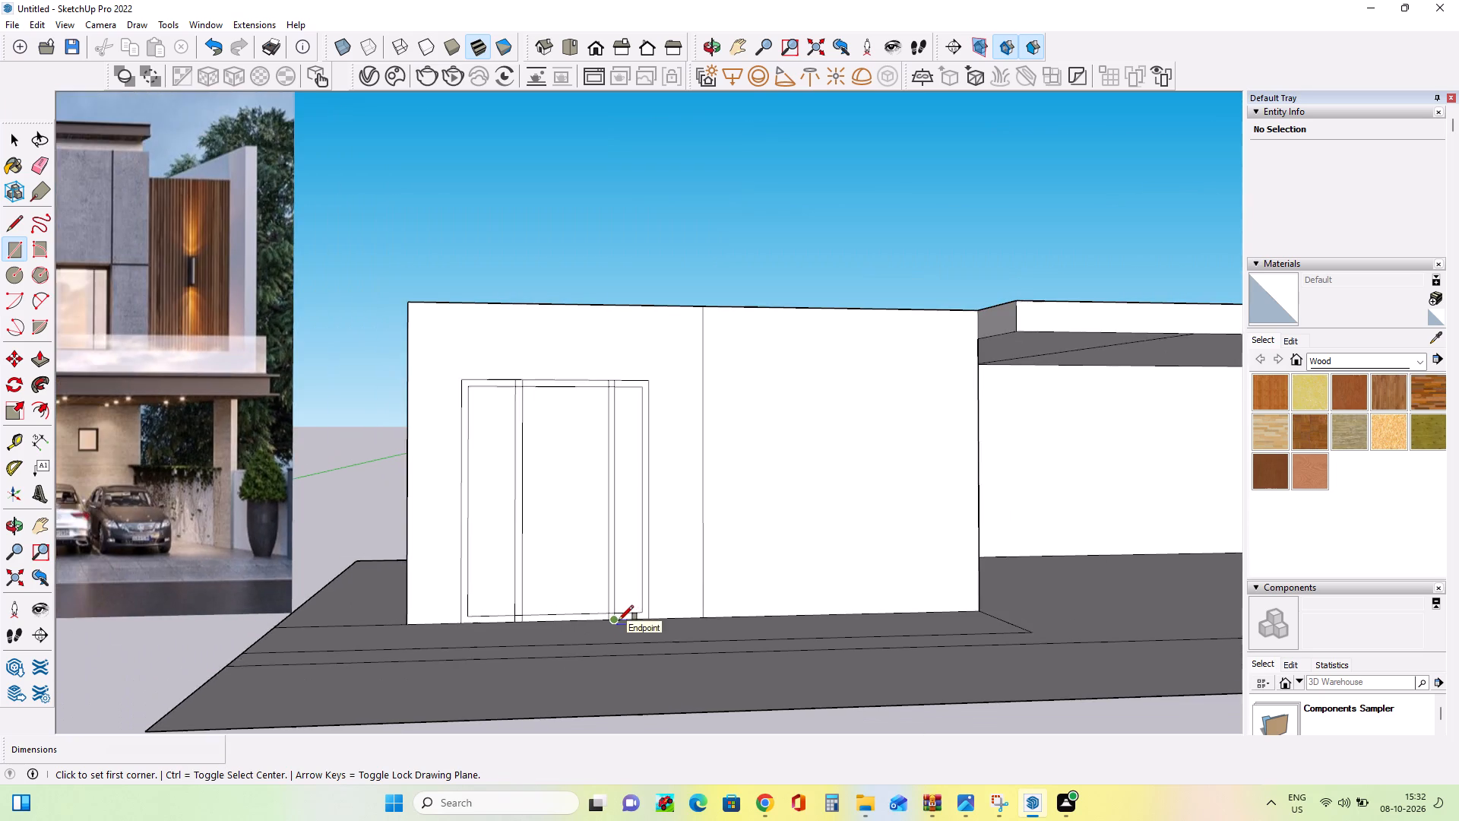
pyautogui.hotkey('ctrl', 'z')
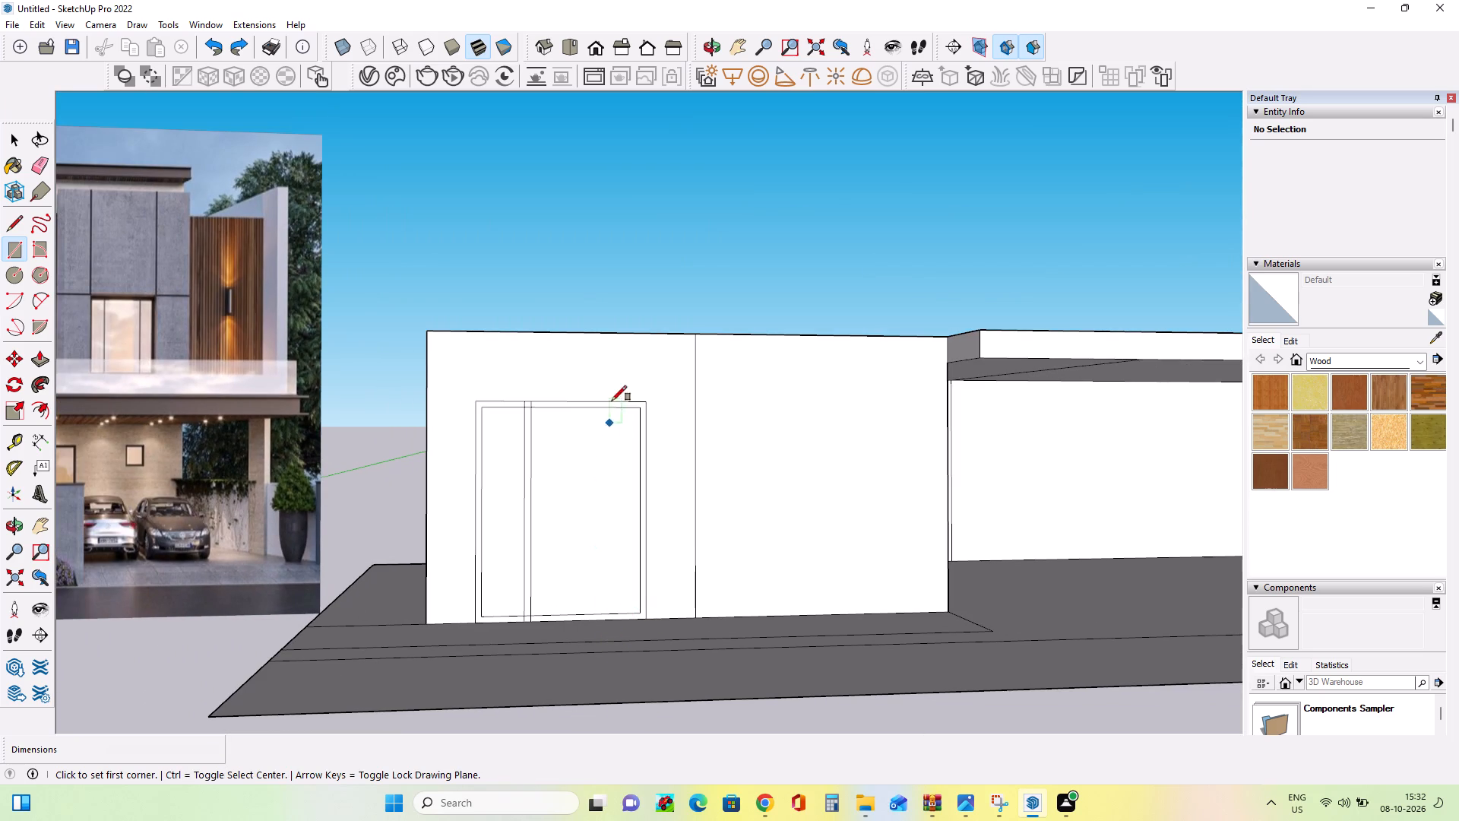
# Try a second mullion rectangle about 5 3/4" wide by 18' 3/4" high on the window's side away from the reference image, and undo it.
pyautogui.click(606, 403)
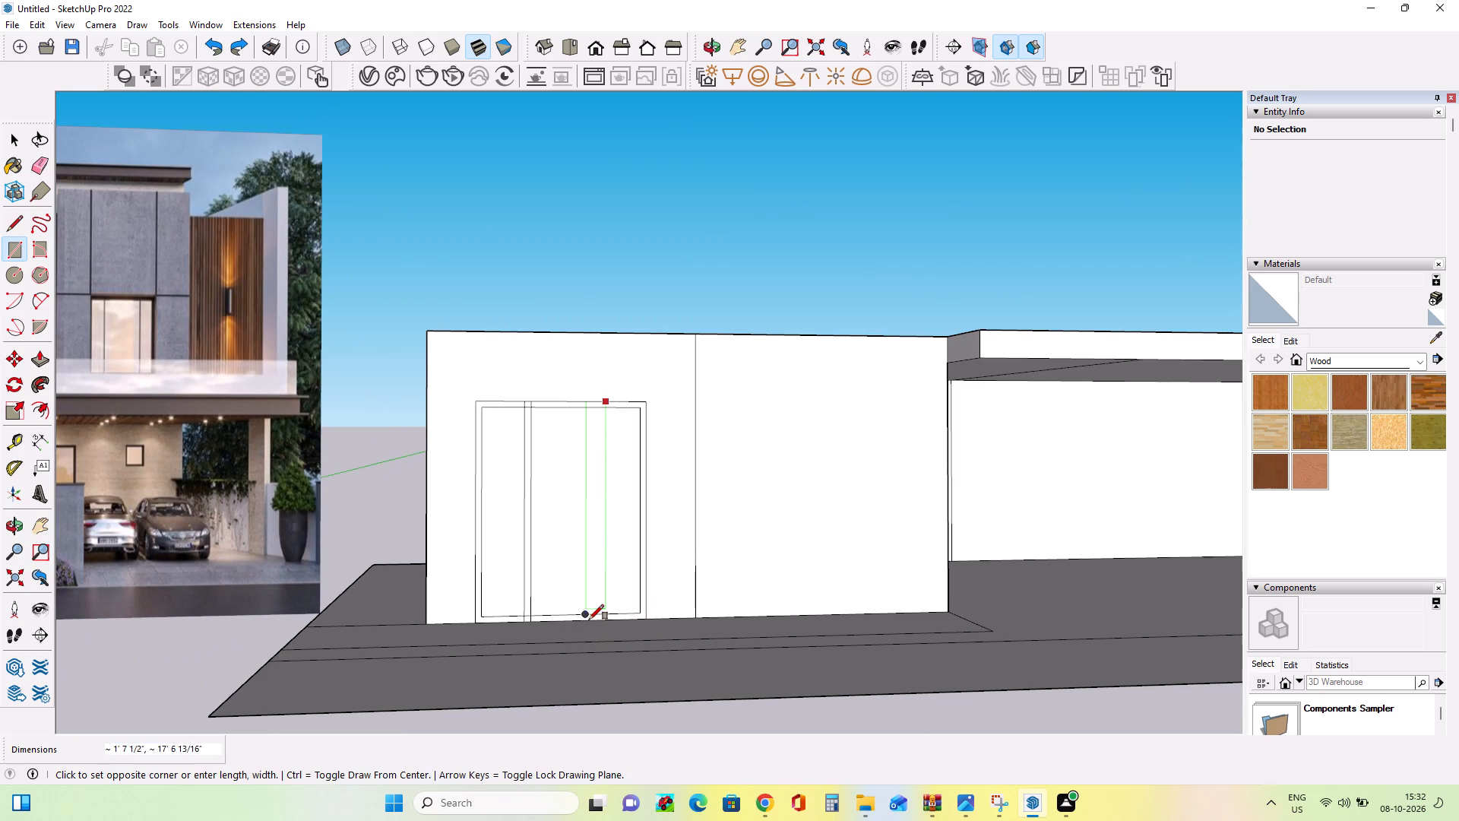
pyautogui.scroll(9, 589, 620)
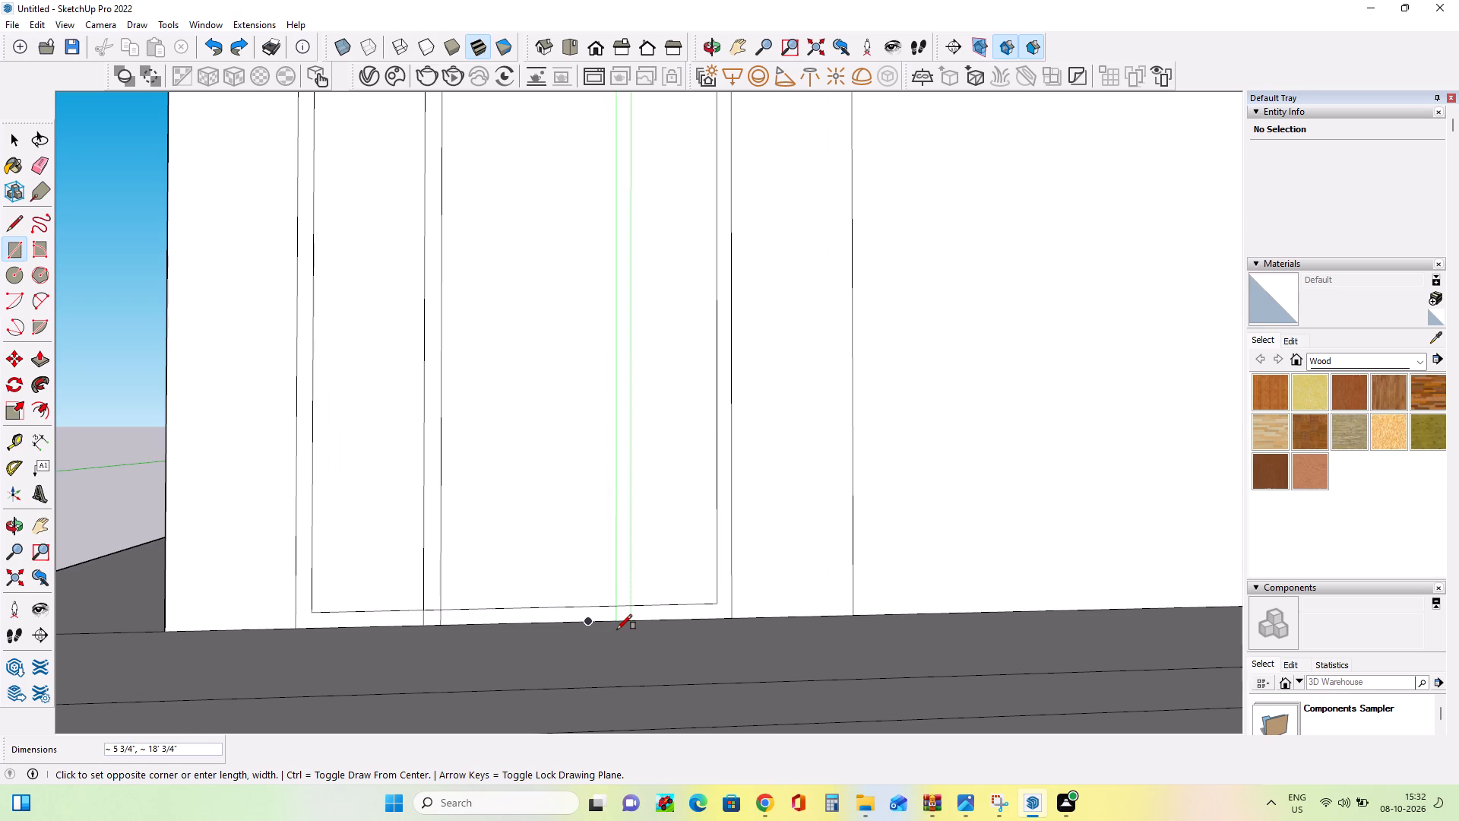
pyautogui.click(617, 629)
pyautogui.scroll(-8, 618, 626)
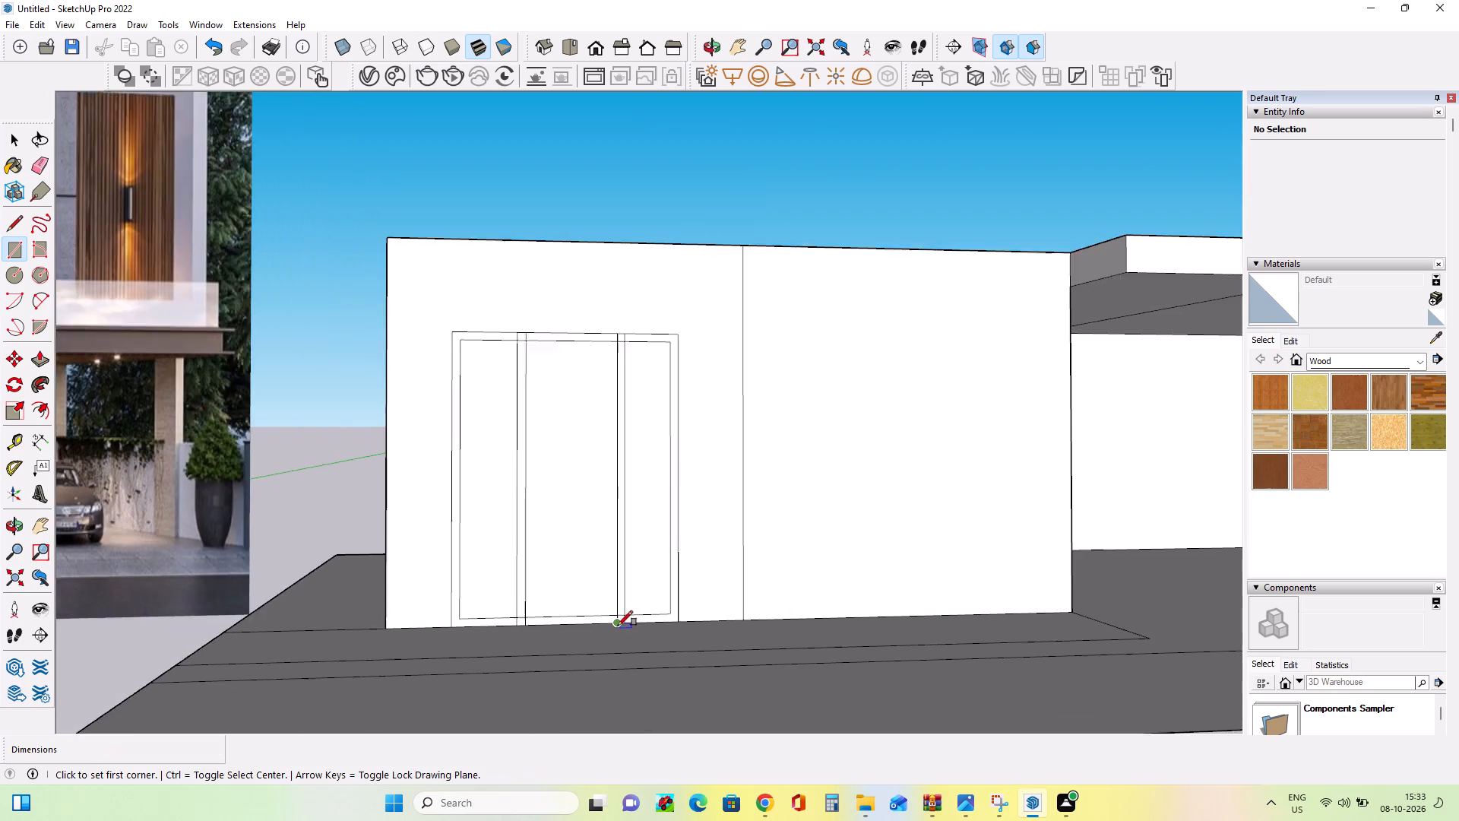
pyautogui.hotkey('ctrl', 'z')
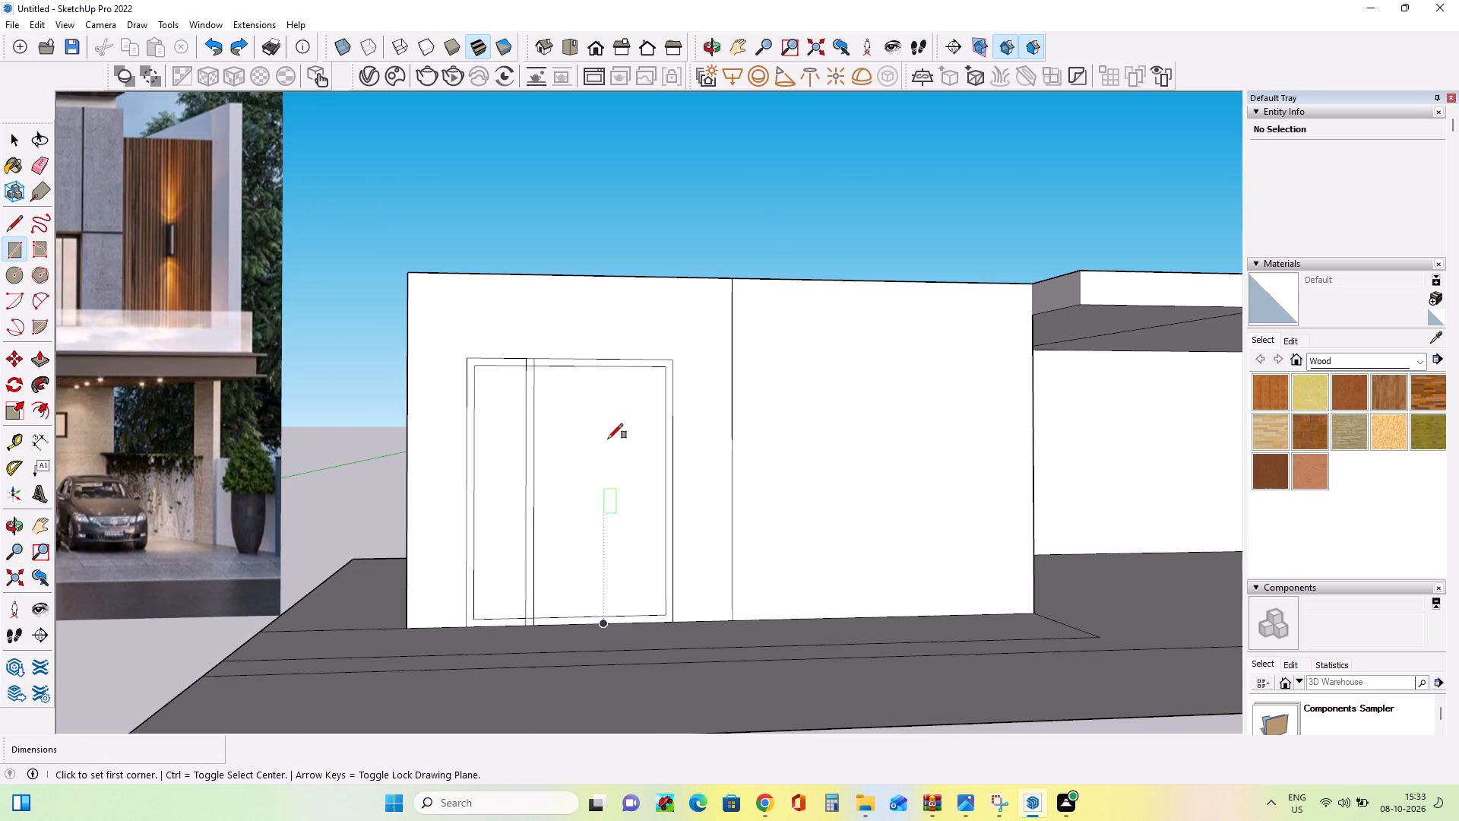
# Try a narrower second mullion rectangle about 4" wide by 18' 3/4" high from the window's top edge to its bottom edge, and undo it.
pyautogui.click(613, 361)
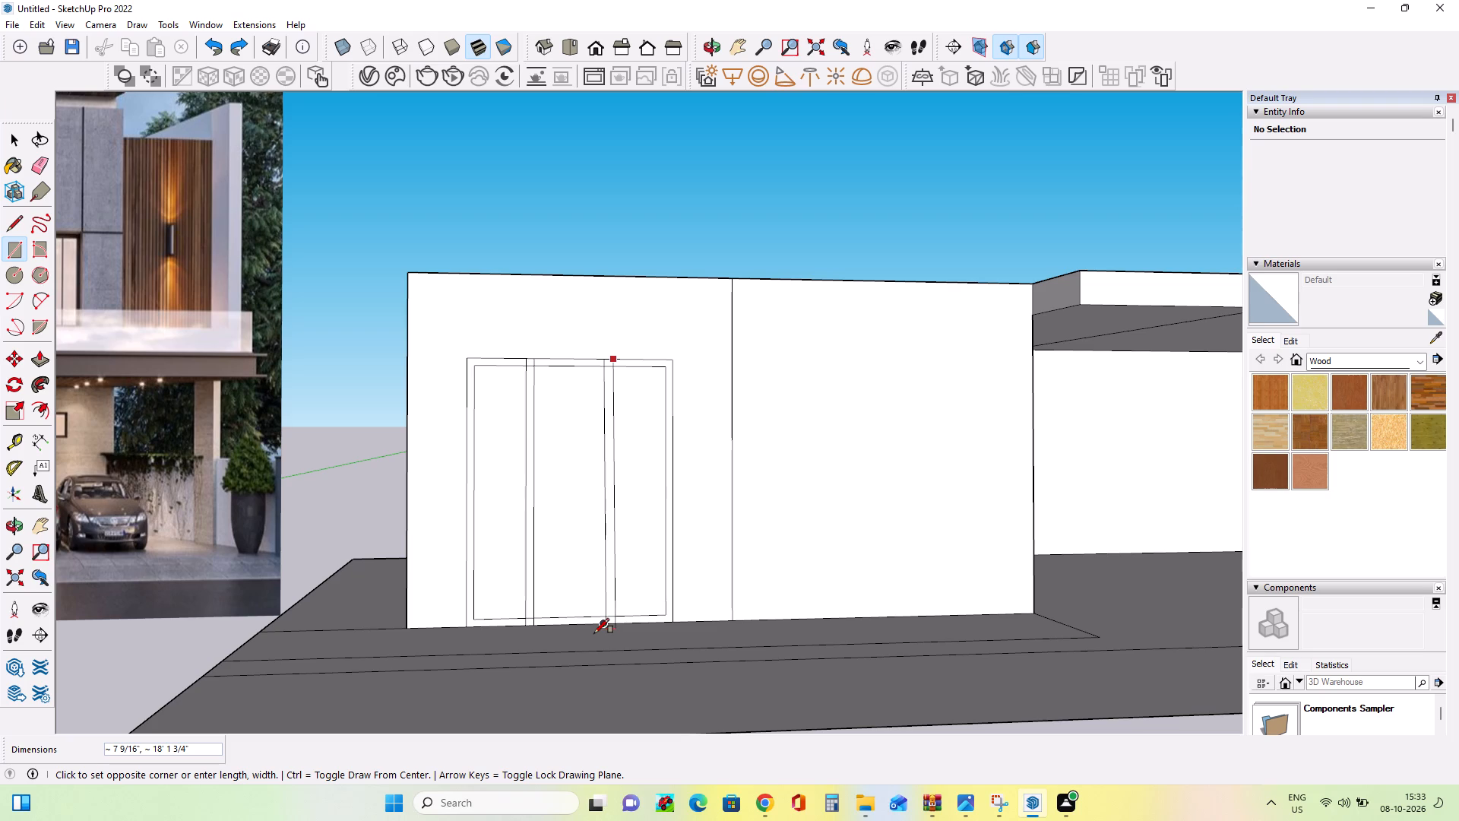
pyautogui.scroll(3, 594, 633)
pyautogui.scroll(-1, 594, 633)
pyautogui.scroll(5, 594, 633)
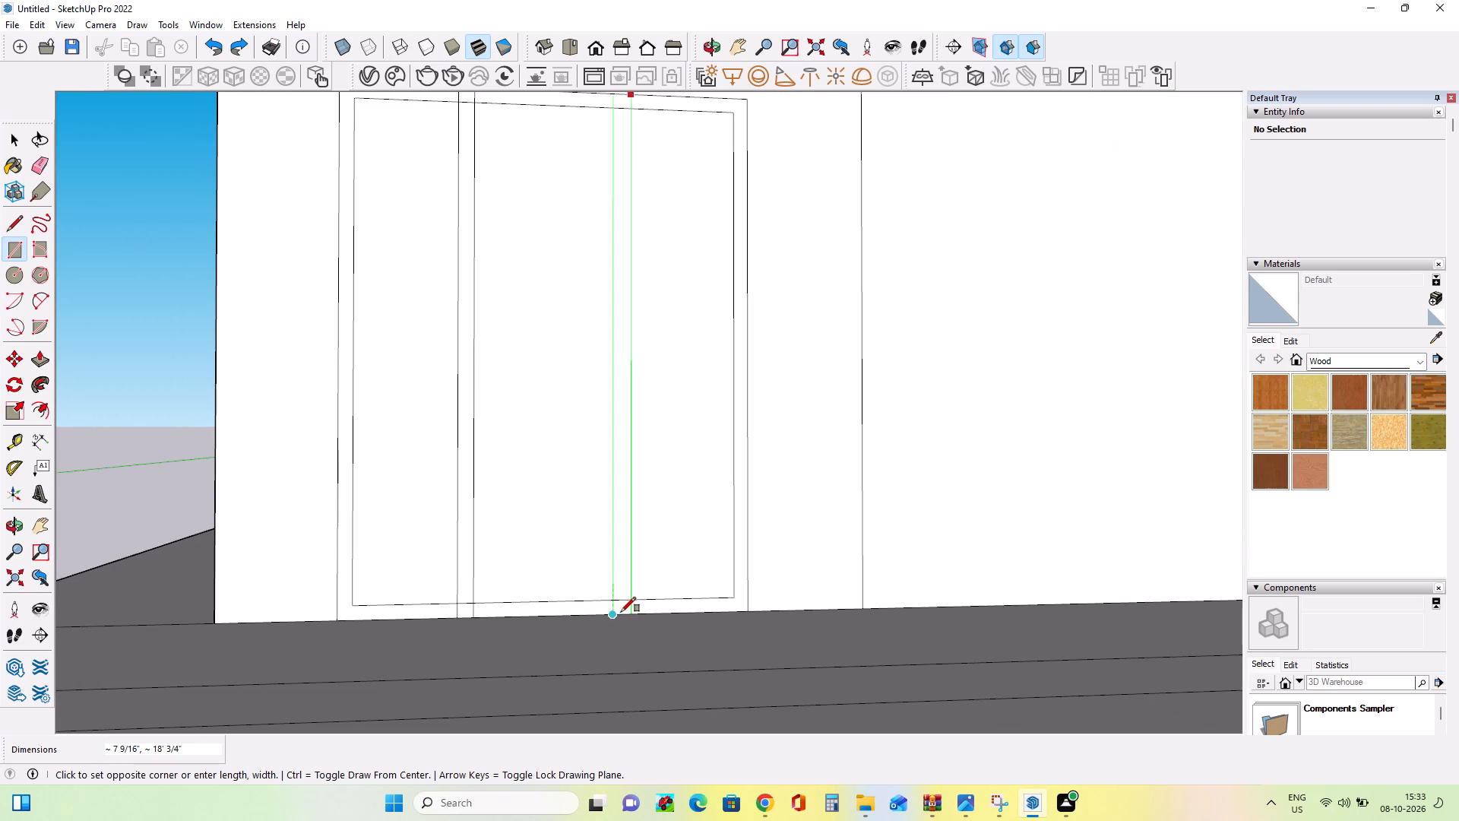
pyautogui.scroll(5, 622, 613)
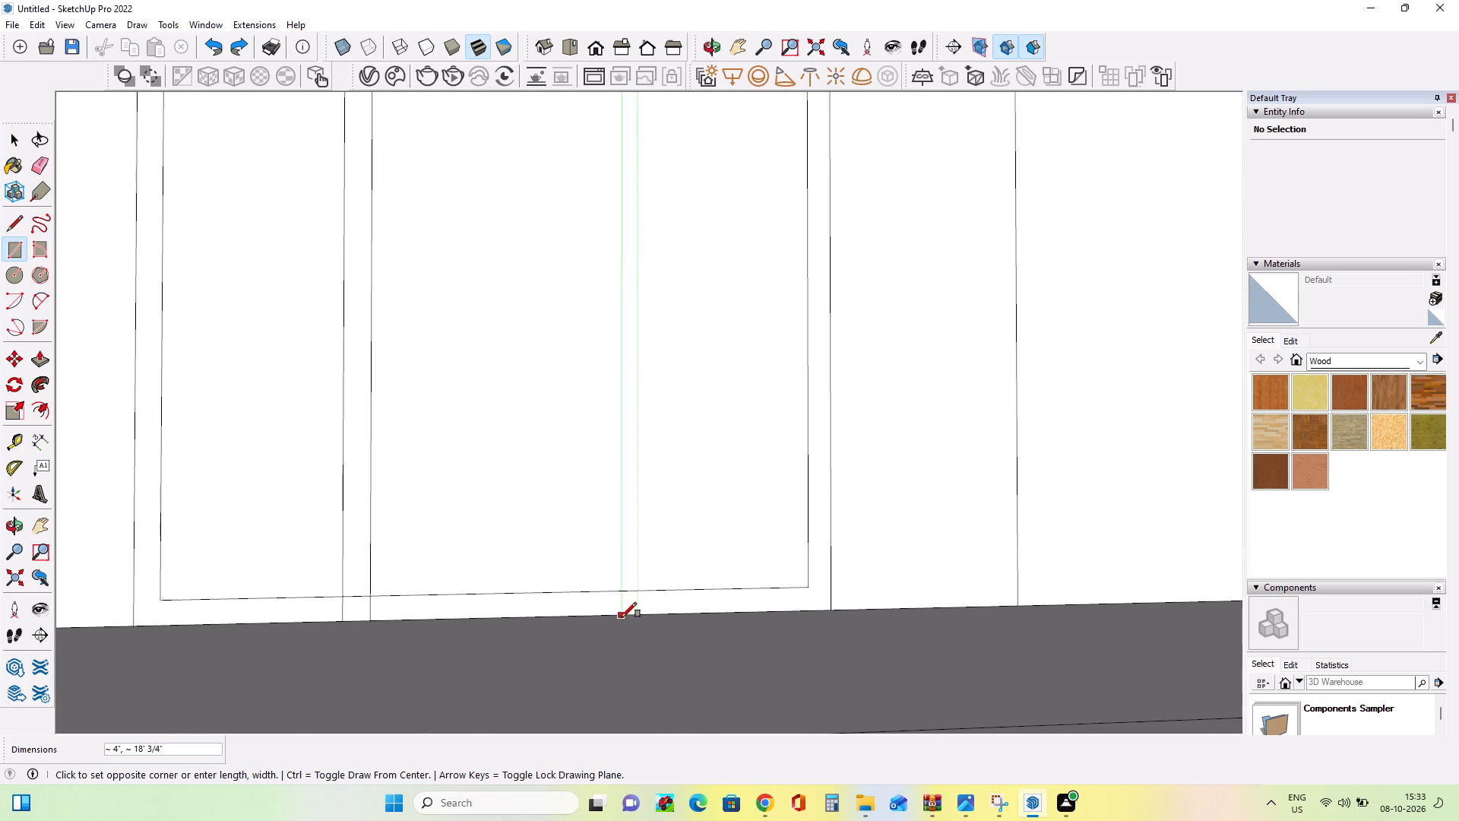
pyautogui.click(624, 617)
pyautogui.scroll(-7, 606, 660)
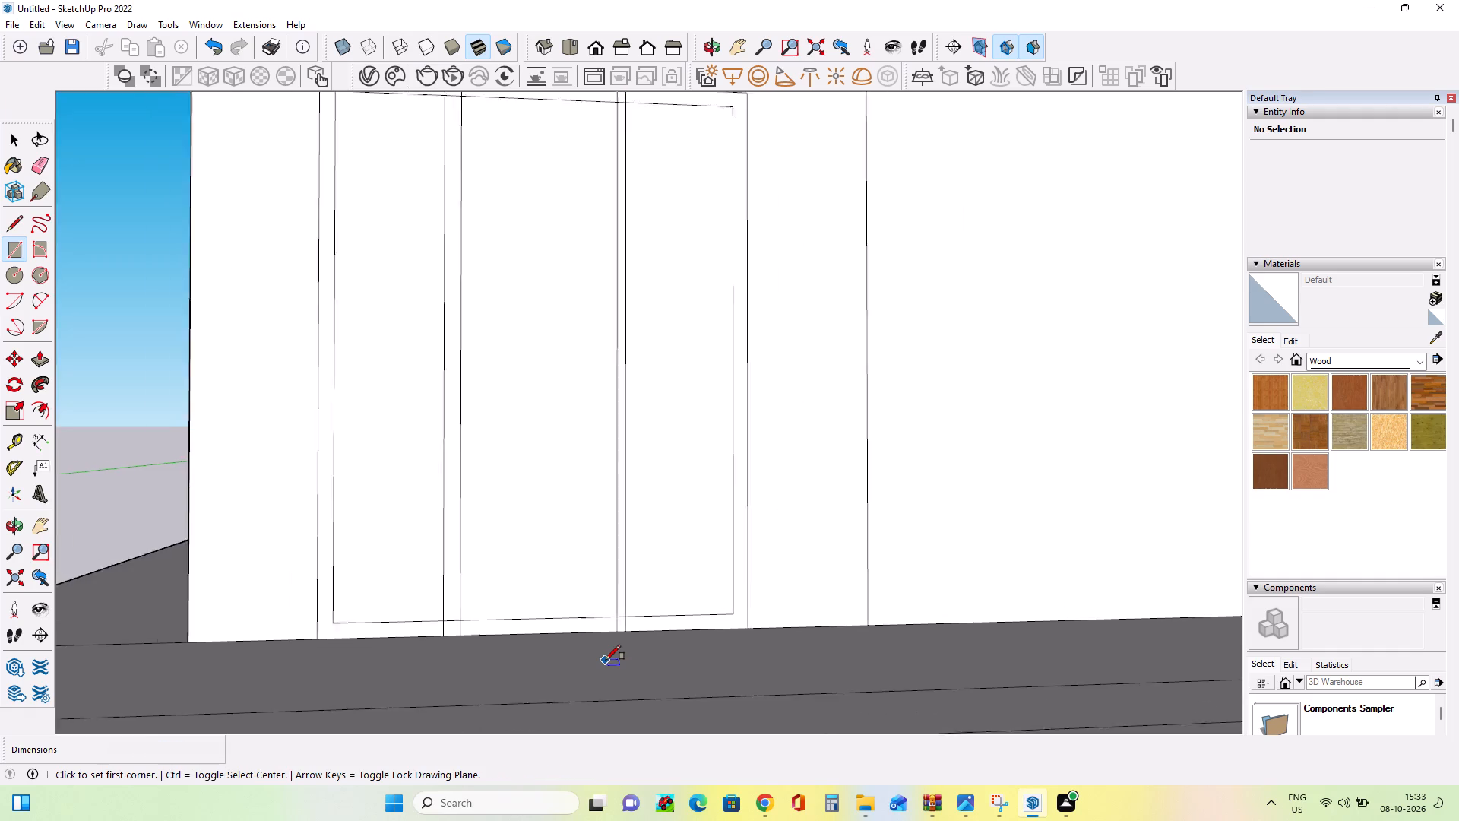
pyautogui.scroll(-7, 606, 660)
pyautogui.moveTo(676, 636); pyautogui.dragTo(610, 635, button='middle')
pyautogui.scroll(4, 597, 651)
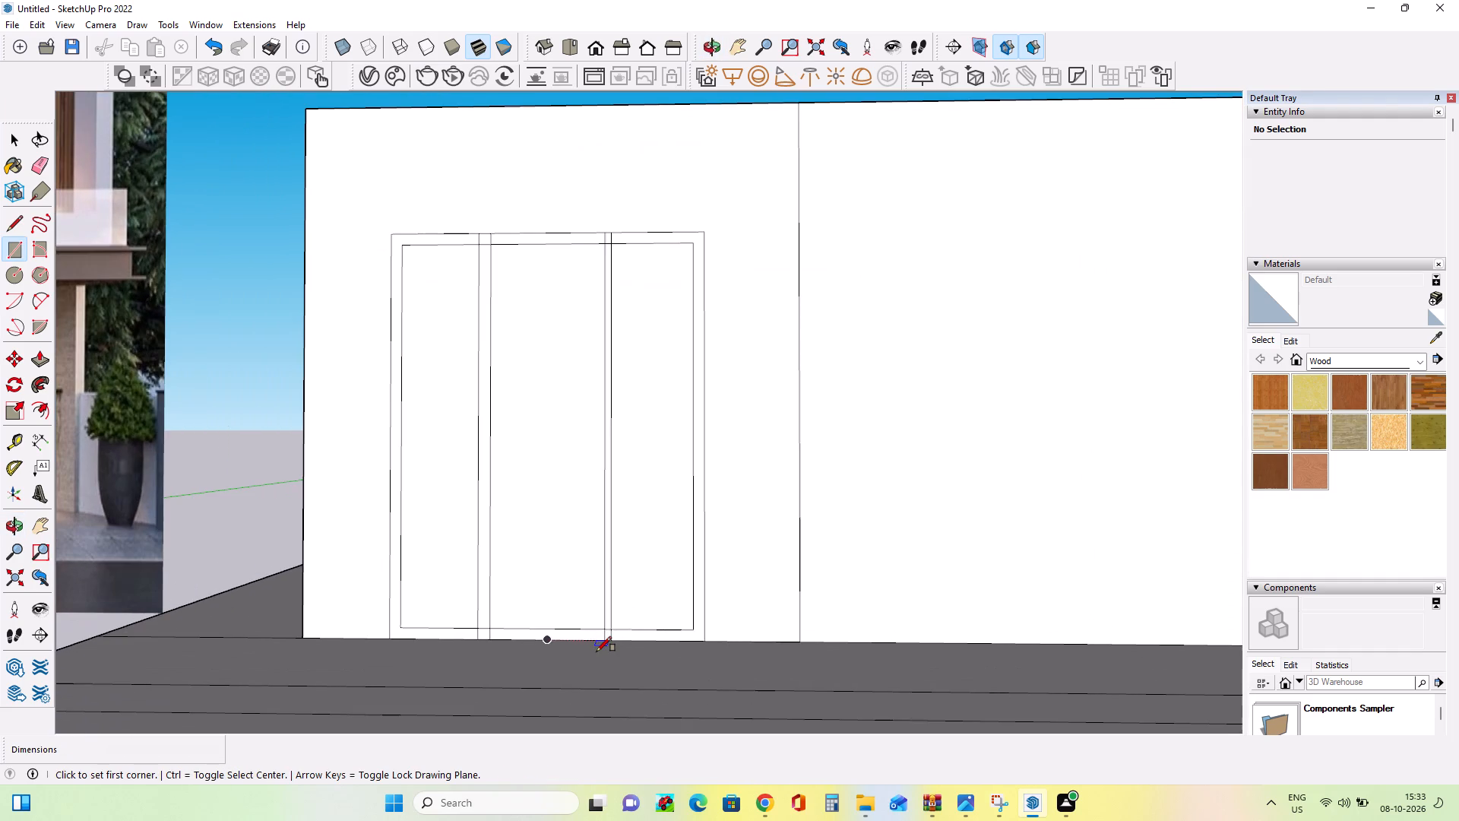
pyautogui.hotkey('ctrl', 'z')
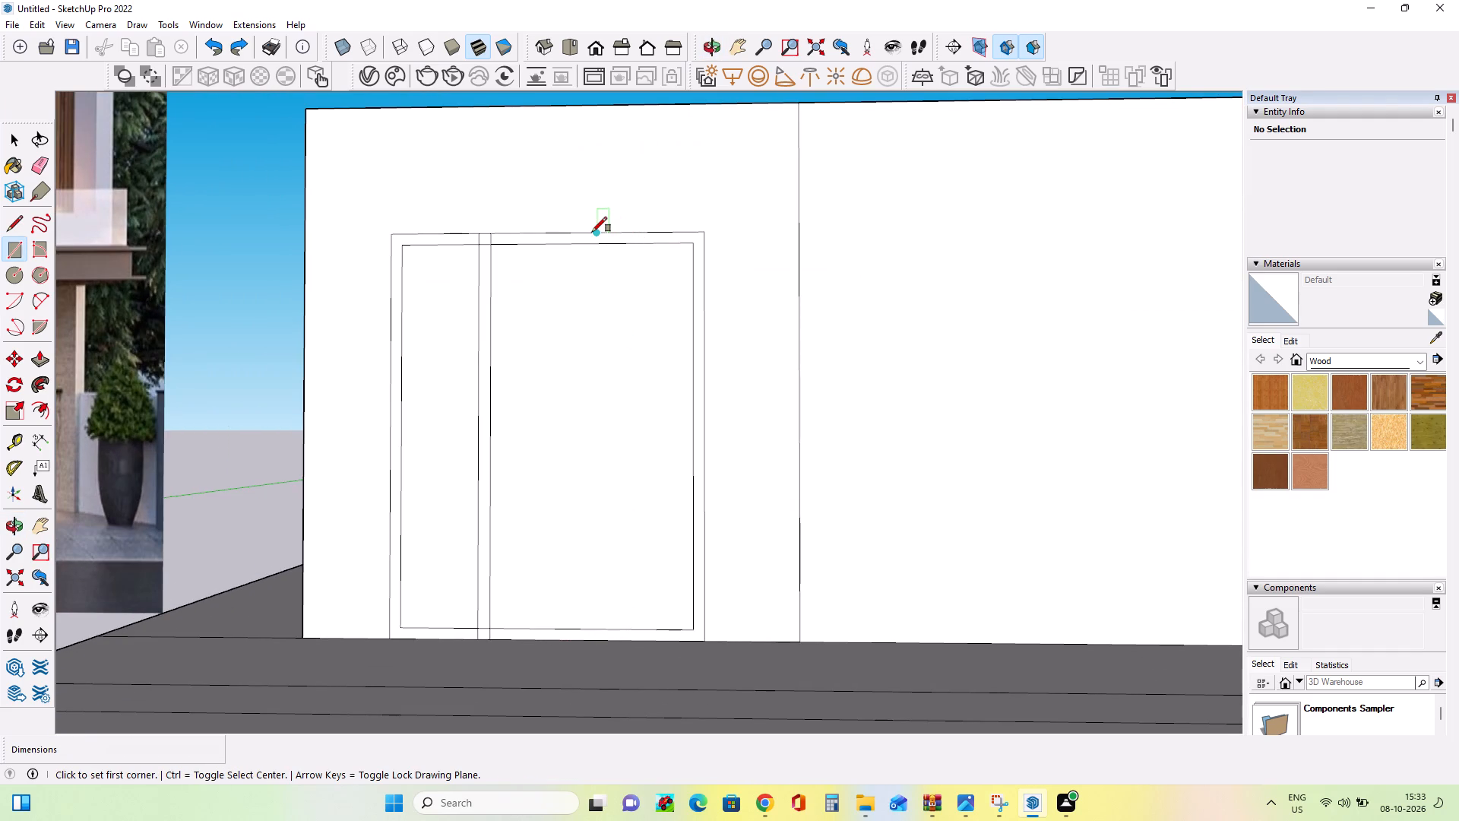
# Draw the second mullion rectangle about 5 13/16" wide by 18' 3/4" high, two thirds across the window from the reference image.
pyautogui.click(597, 236)
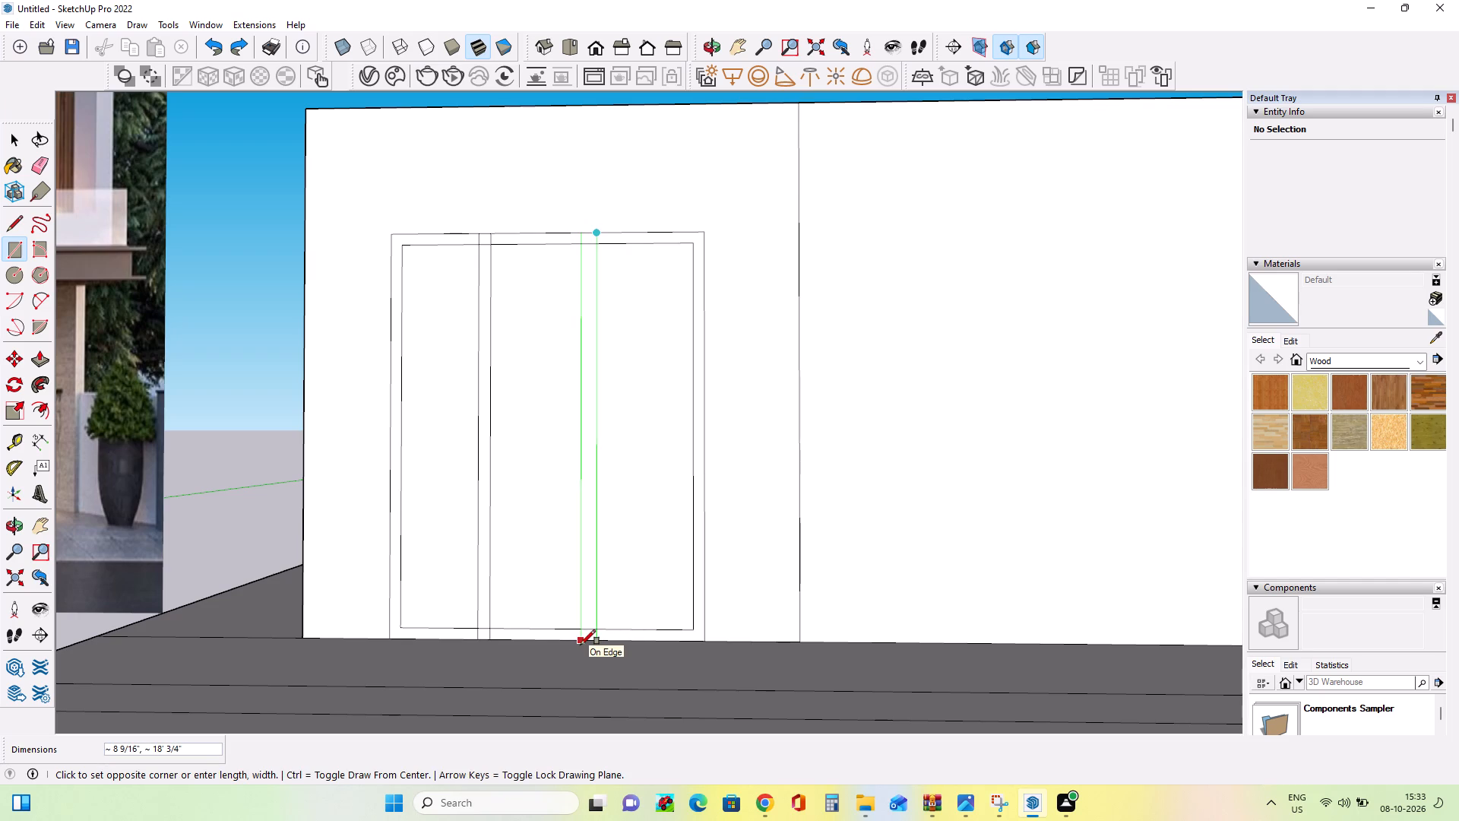
pyautogui.scroll(2, 583, 645)
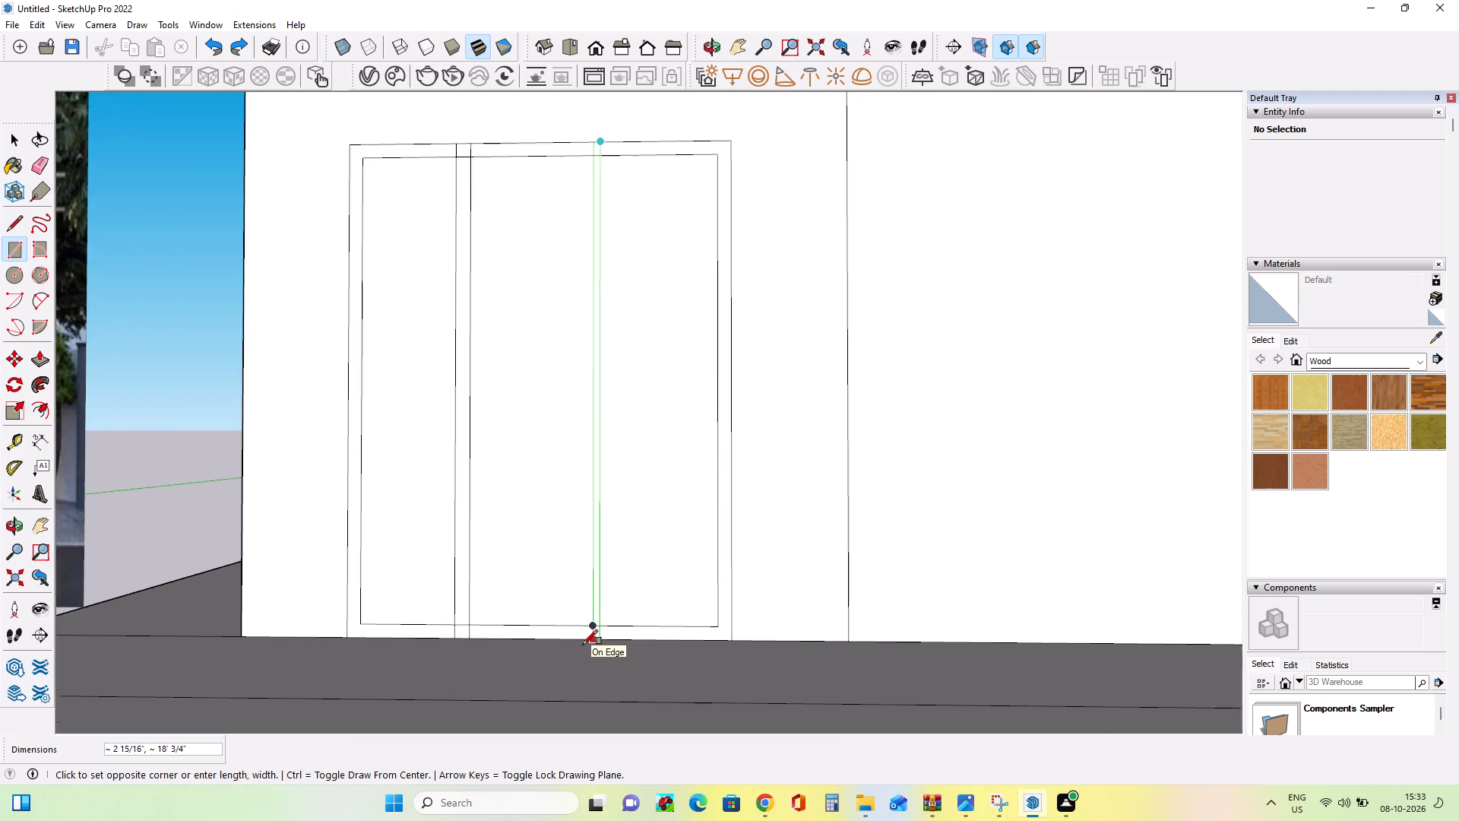
pyautogui.scroll(5, 583, 645)
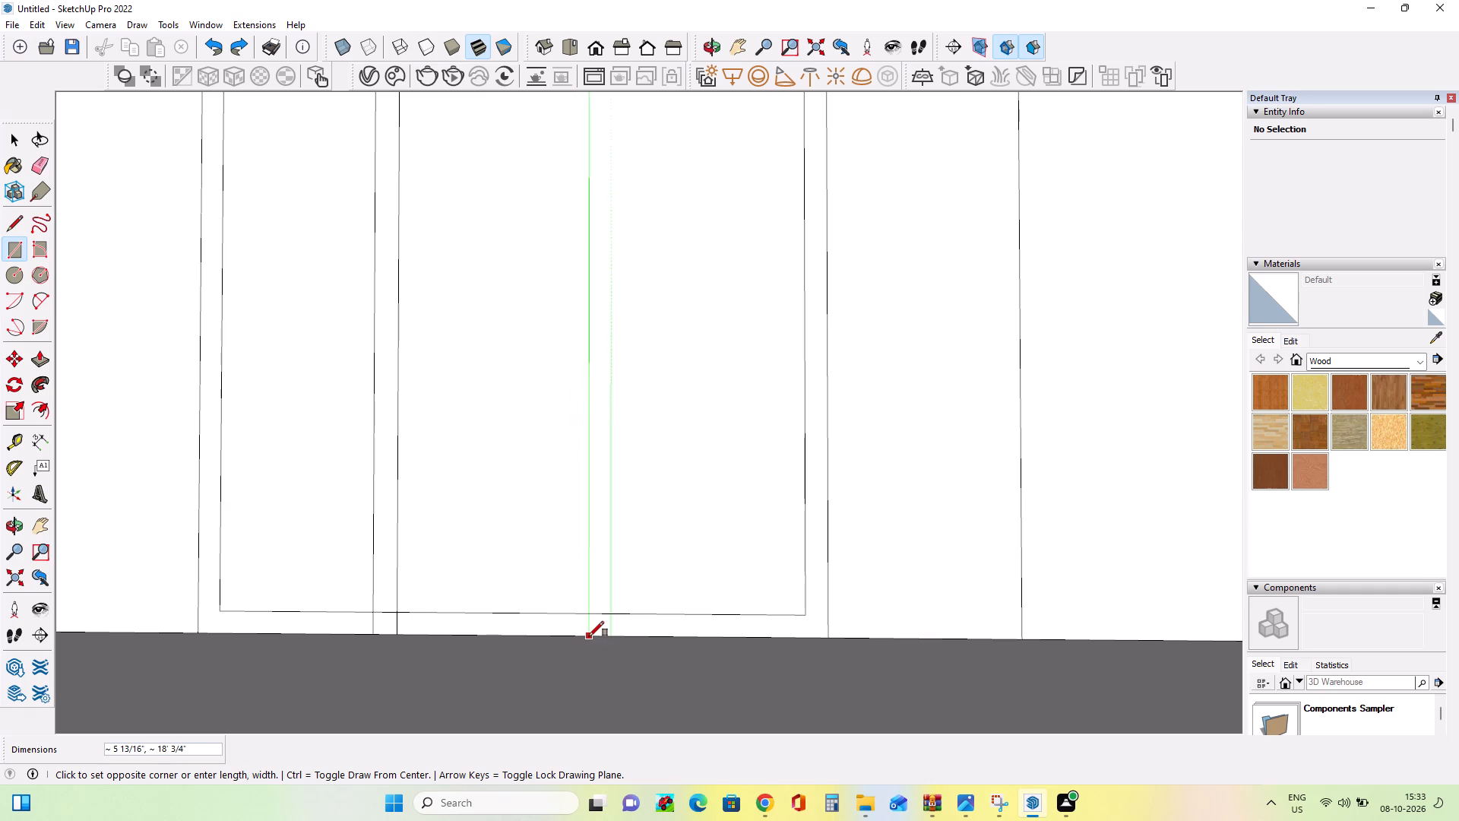
pyautogui.click(589, 636)
pyautogui.scroll(-16, 589, 657)
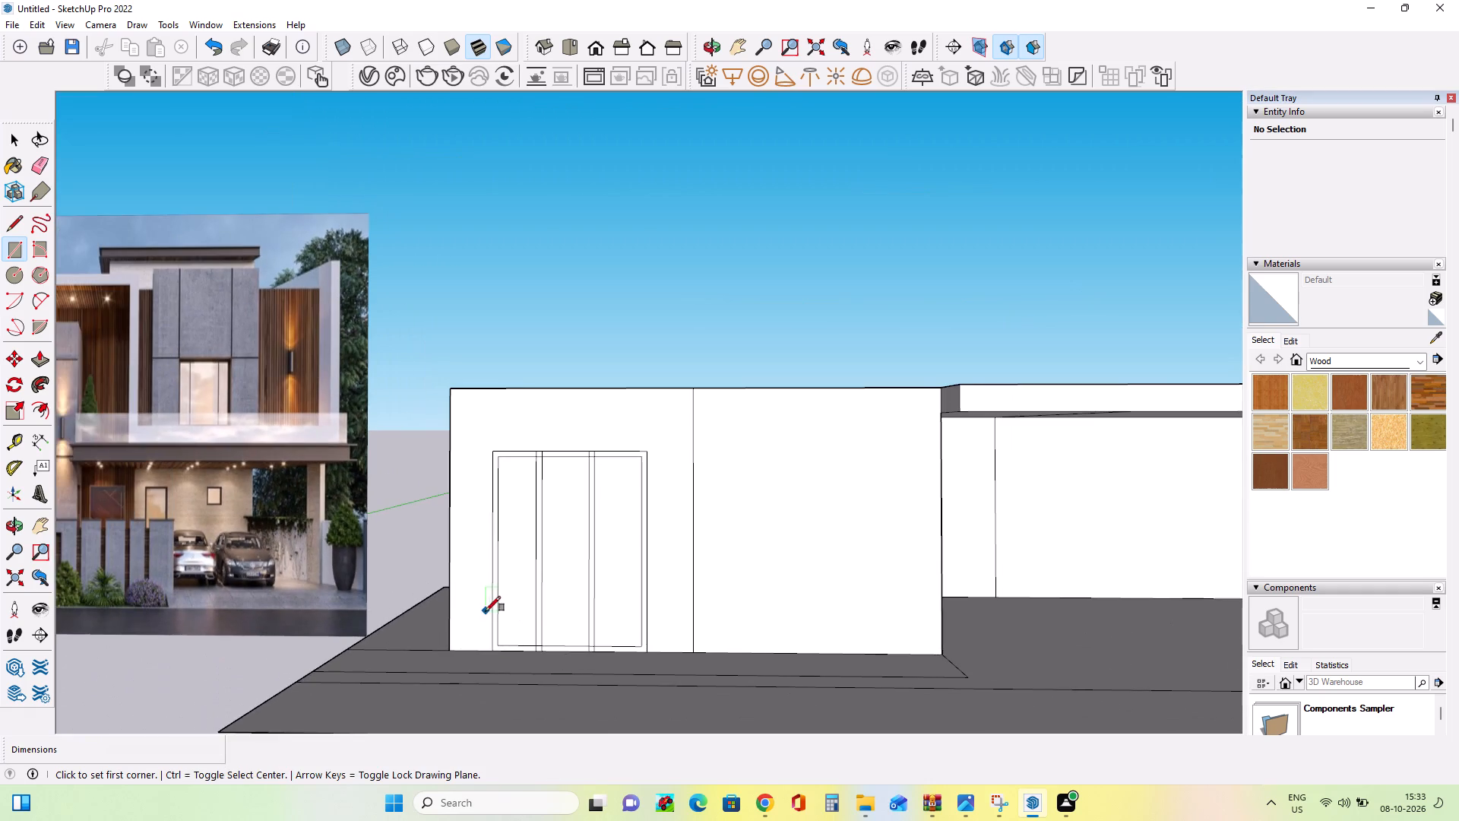
# Draw a horizontal rail rectangle about 5 1/8" high by 14' 1/16" long across the window's full width, in its upper part.
pyautogui.moveTo(495, 611); pyautogui.dragTo(621, 590, button='middle')
pyautogui.scroll(-4, 609, 556)
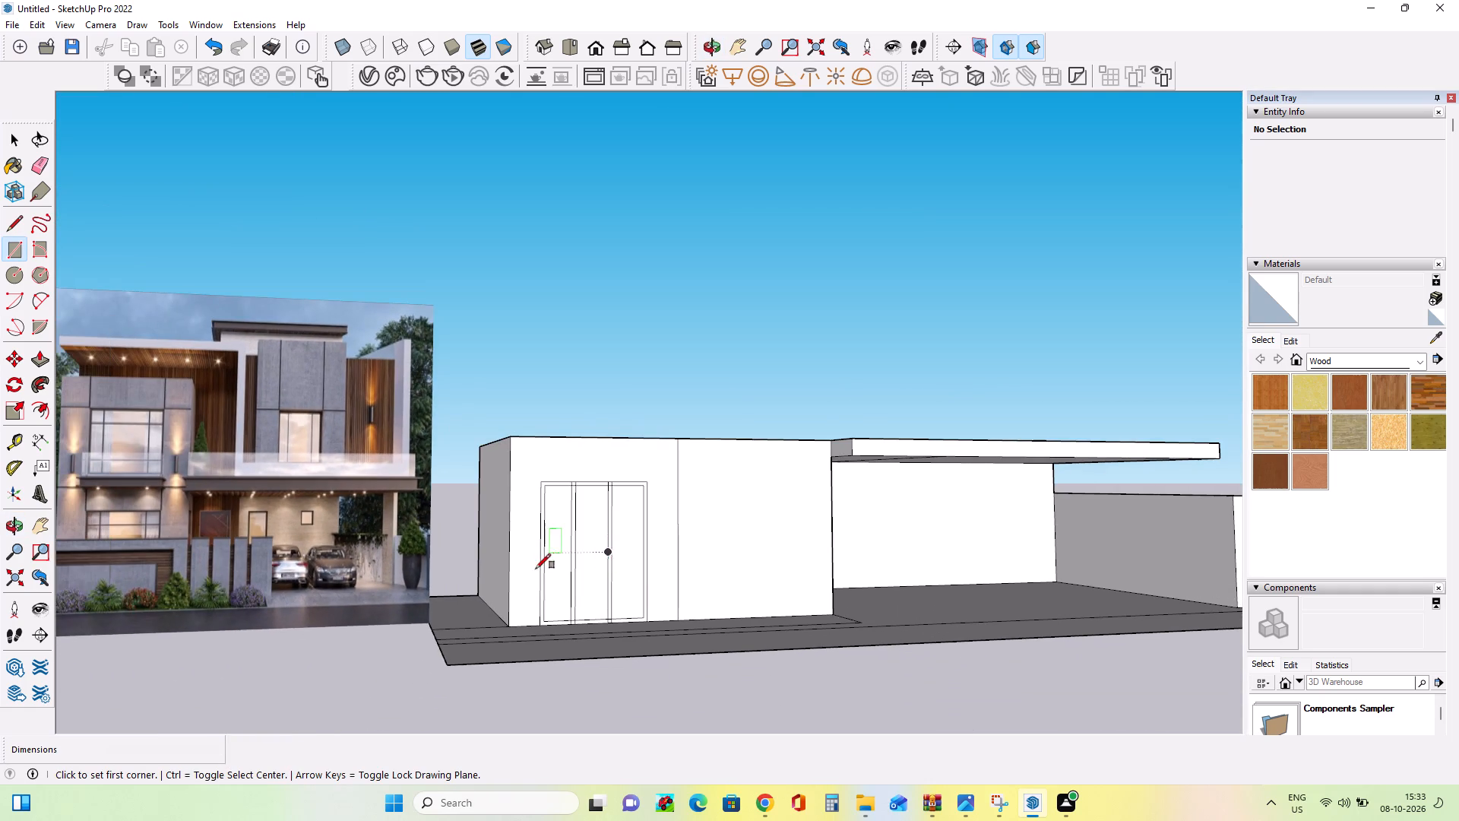
pyautogui.scroll(11, 533, 557)
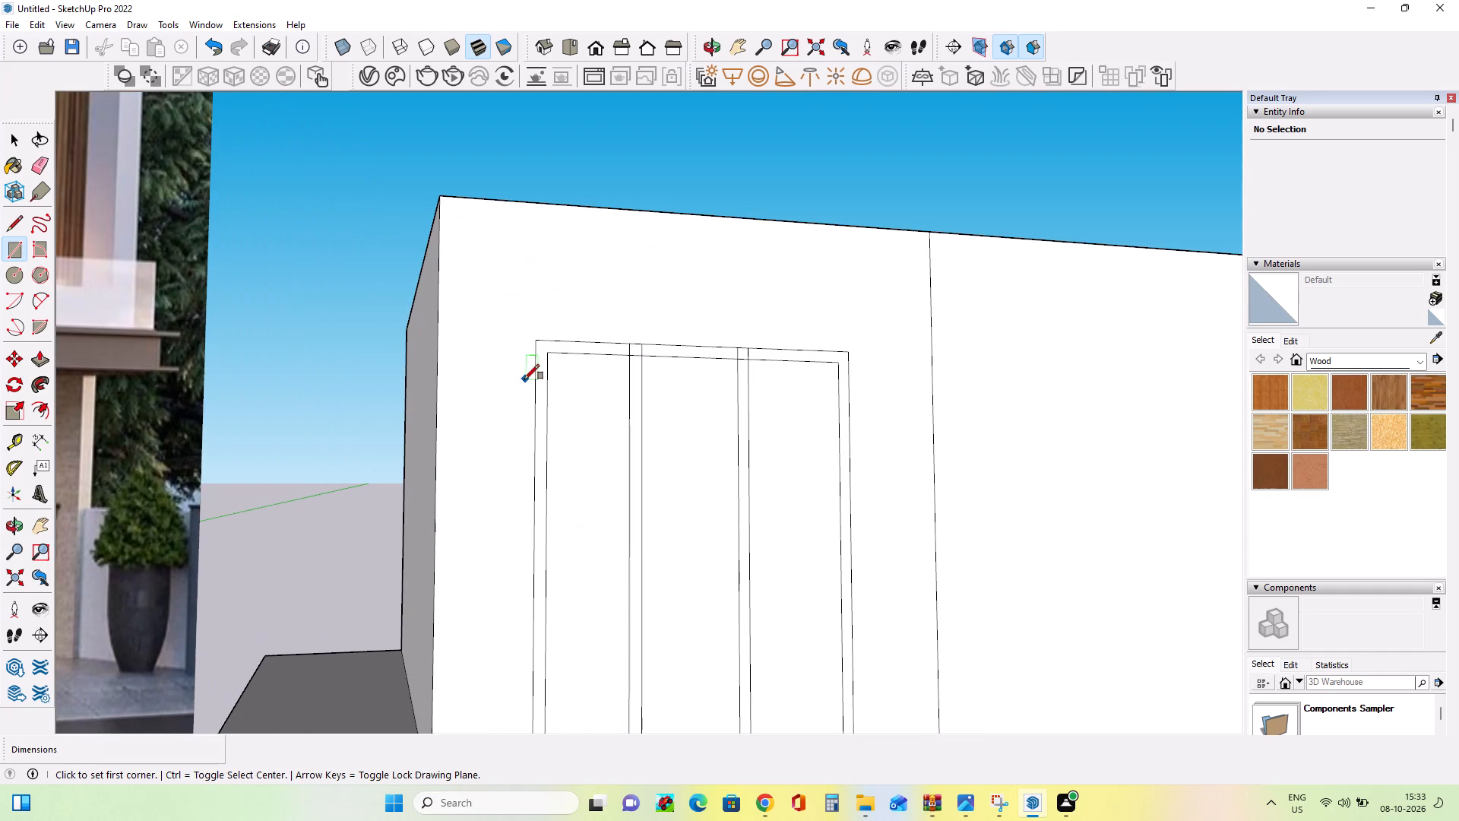
pyautogui.click(533, 407)
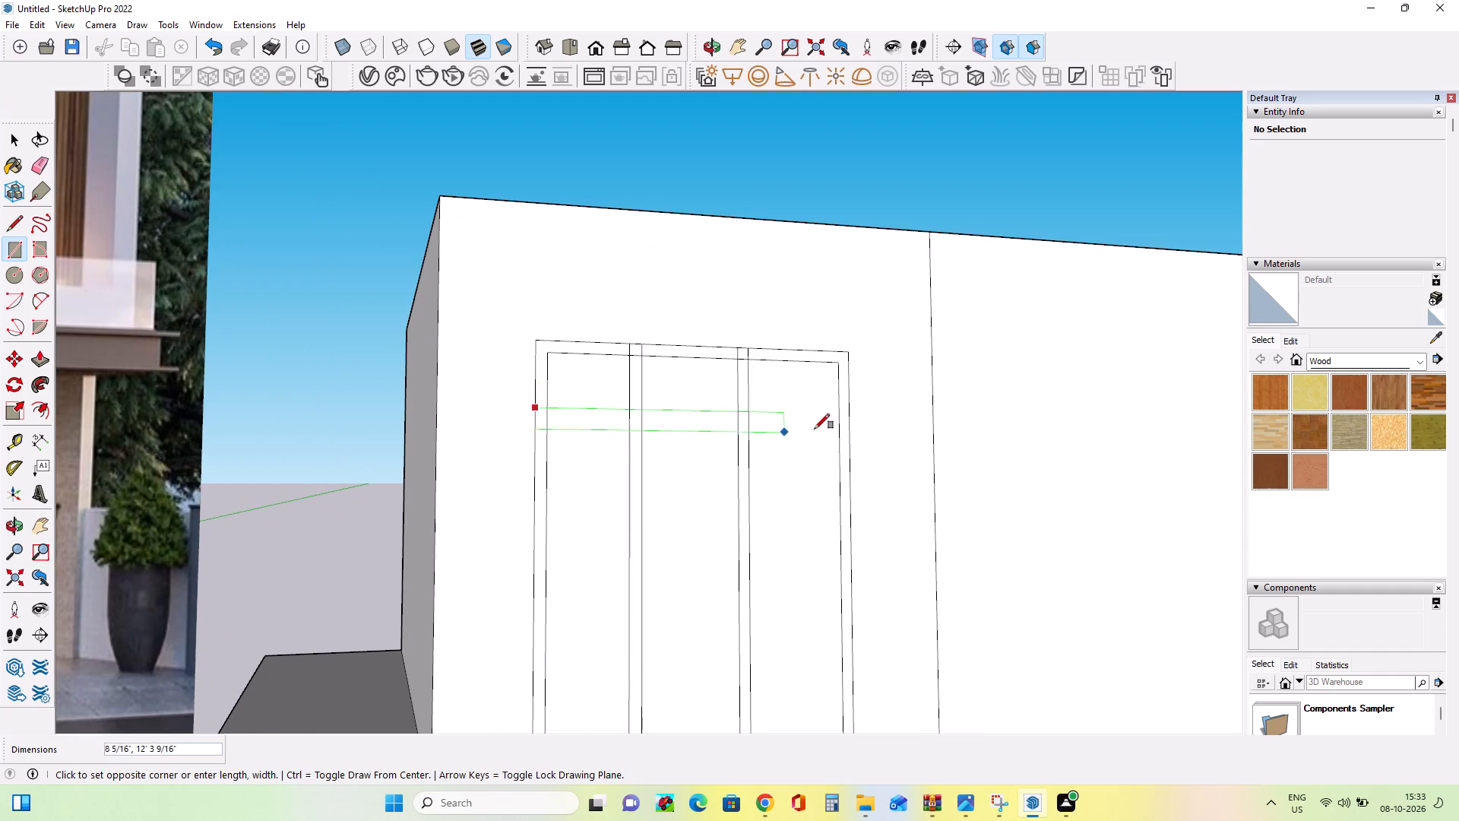
pyautogui.press('Escape')
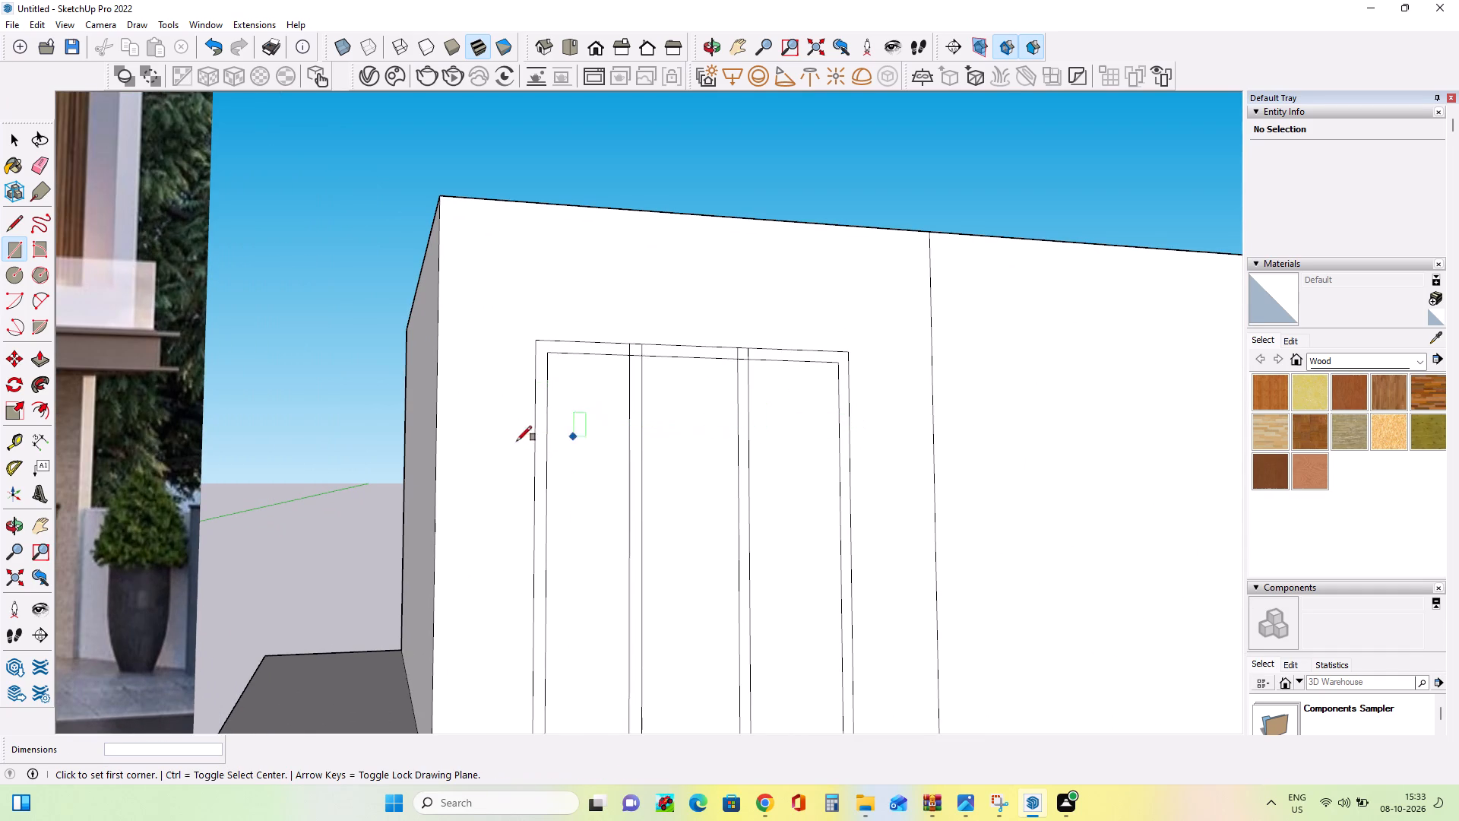
pyautogui.click(531, 453)
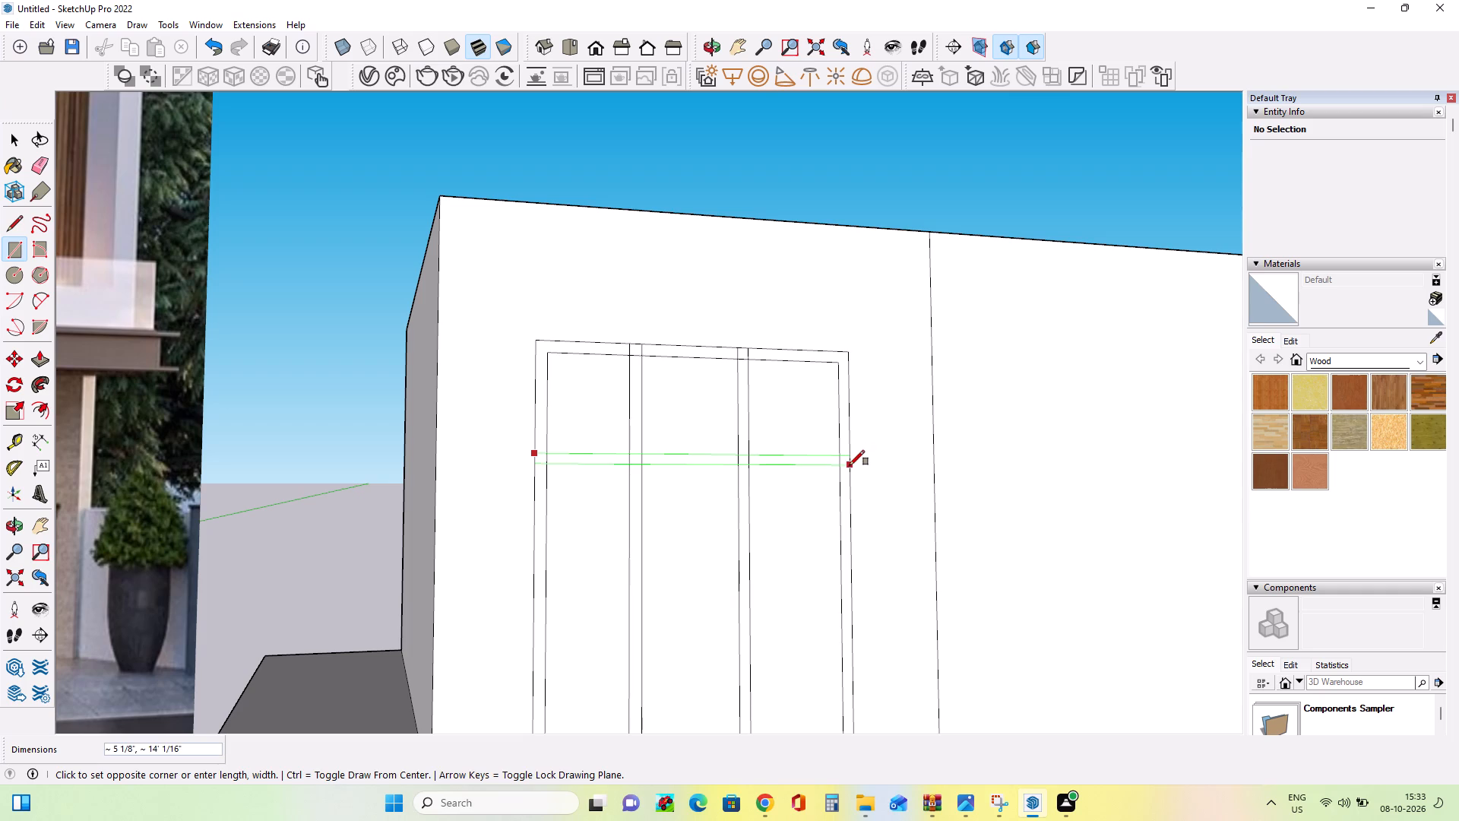
pyautogui.click(850, 465)
# Draw a second horizontal rail rectangle about 6 3/8" high by 14' 1/16" long across the window's full width, in its lower part.
pyautogui.scroll(-15, 600, 581)
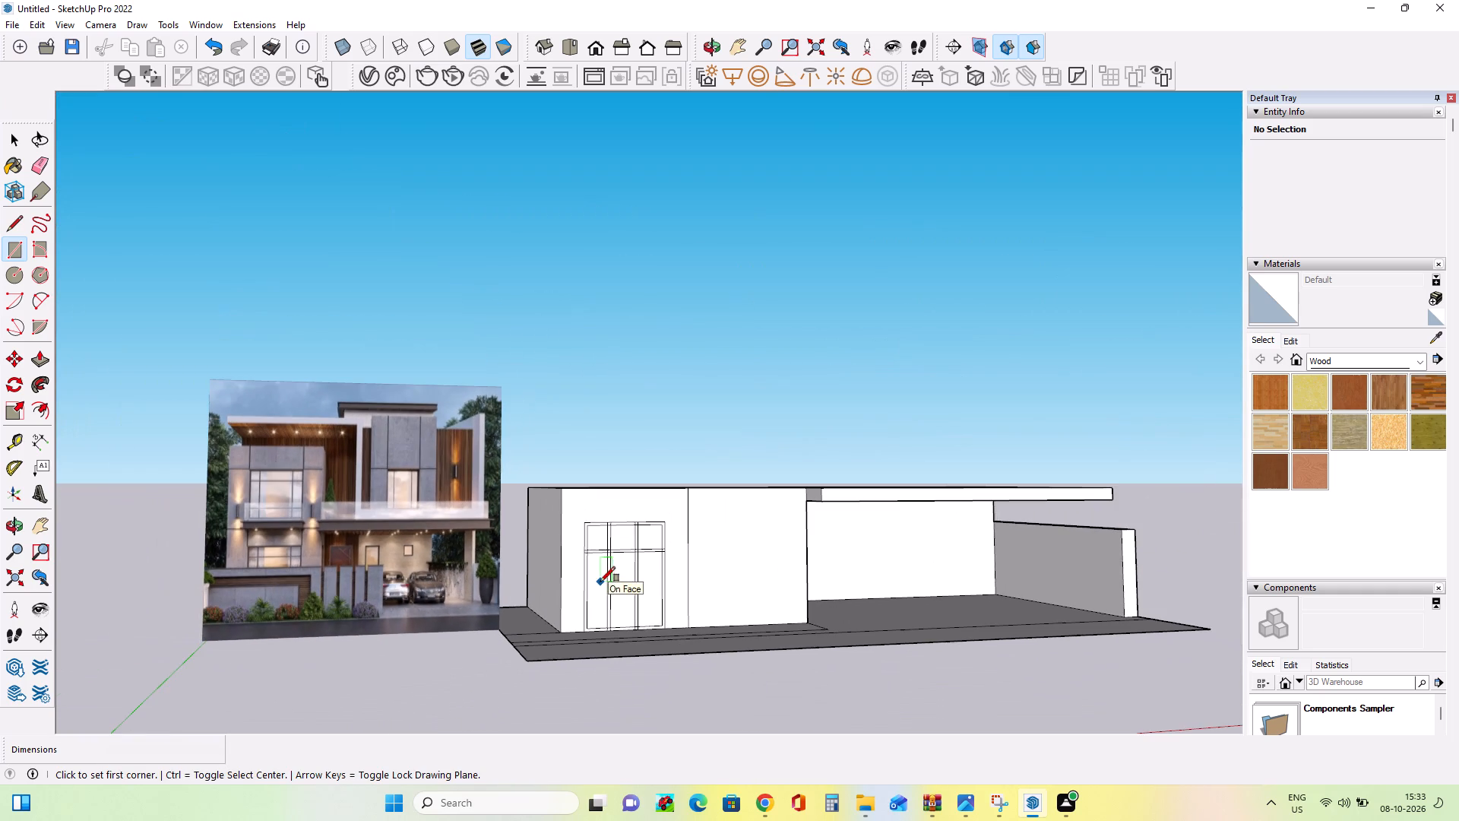
pyautogui.moveTo(609, 626); pyautogui.dragTo(609, 638, button='middle')
pyautogui.scroll(3, 594, 638)
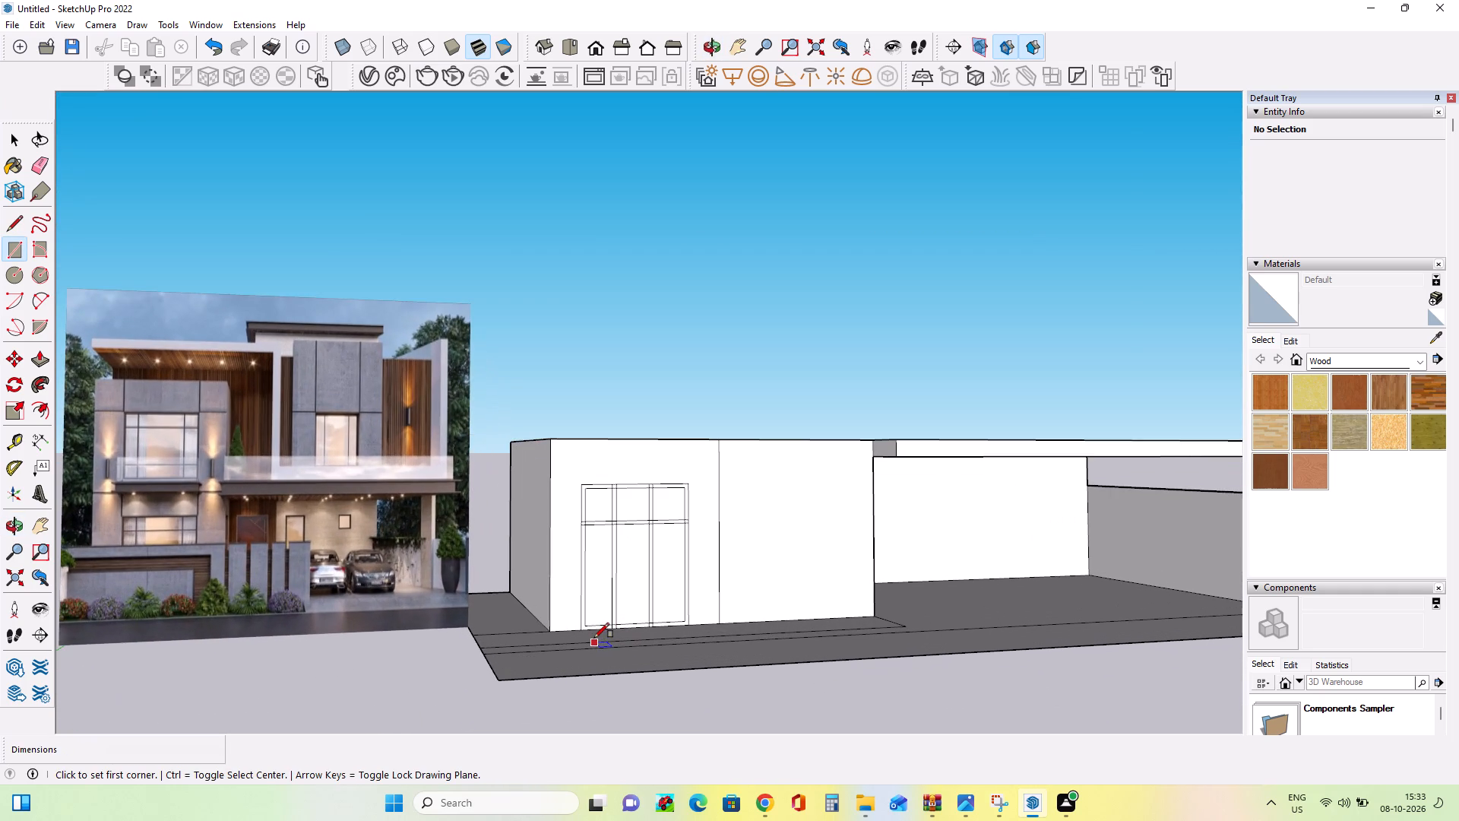
pyautogui.scroll(5, 594, 638)
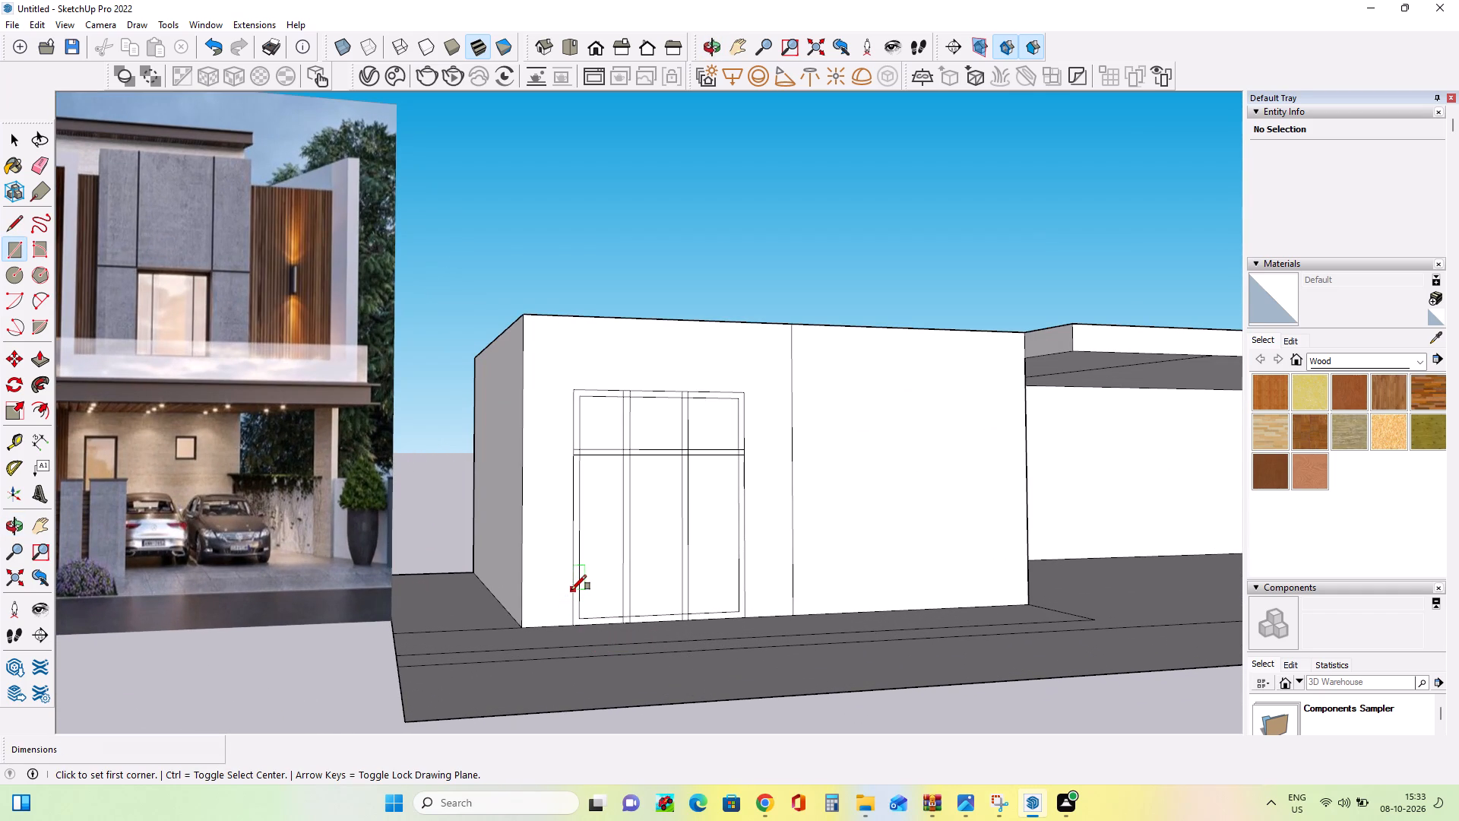
pyautogui.click(571, 590)
pyautogui.press('Escape')
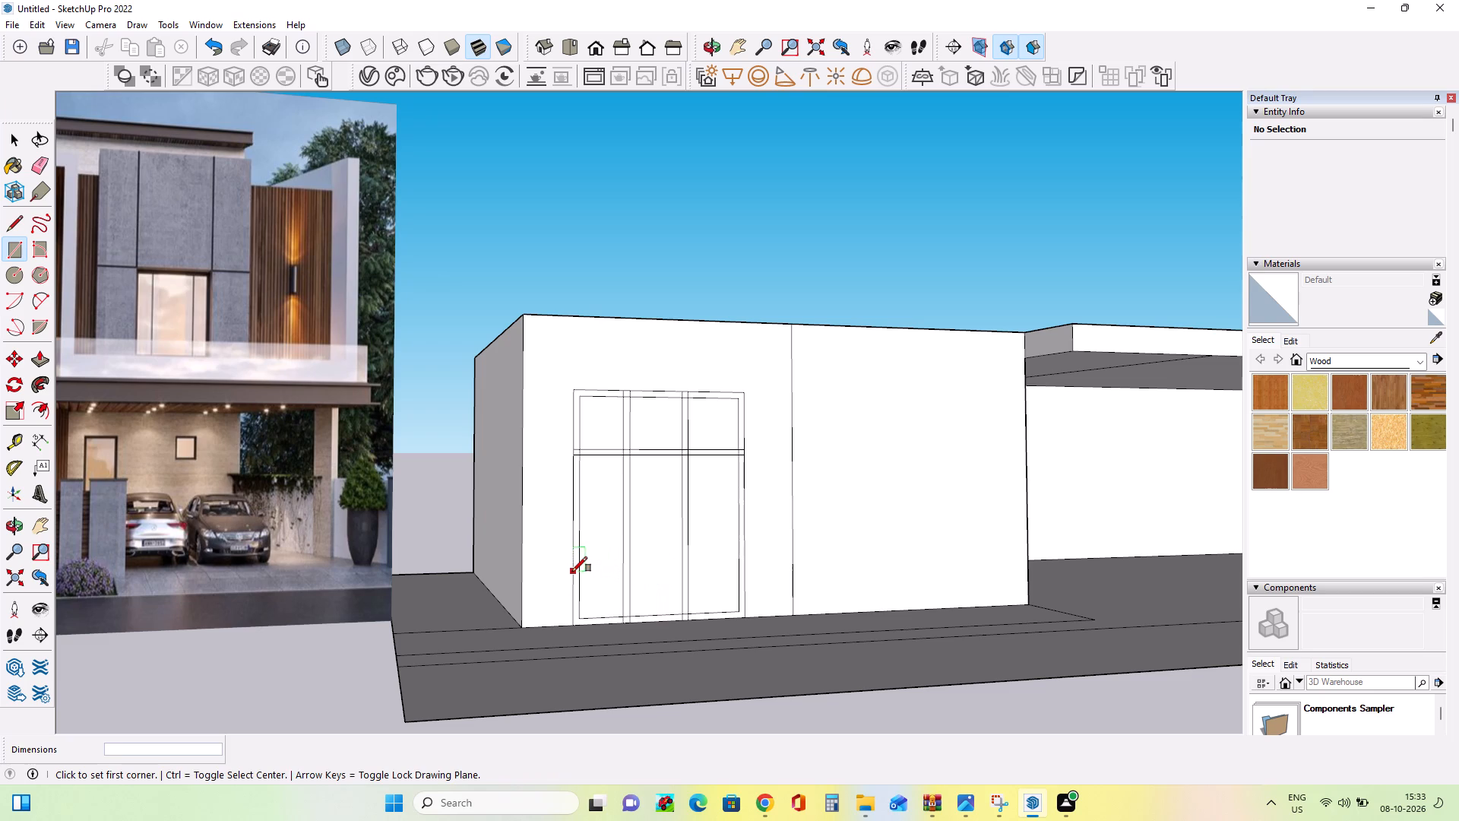
pyautogui.click(572, 572)
pyautogui.scroll(8, 745, 557)
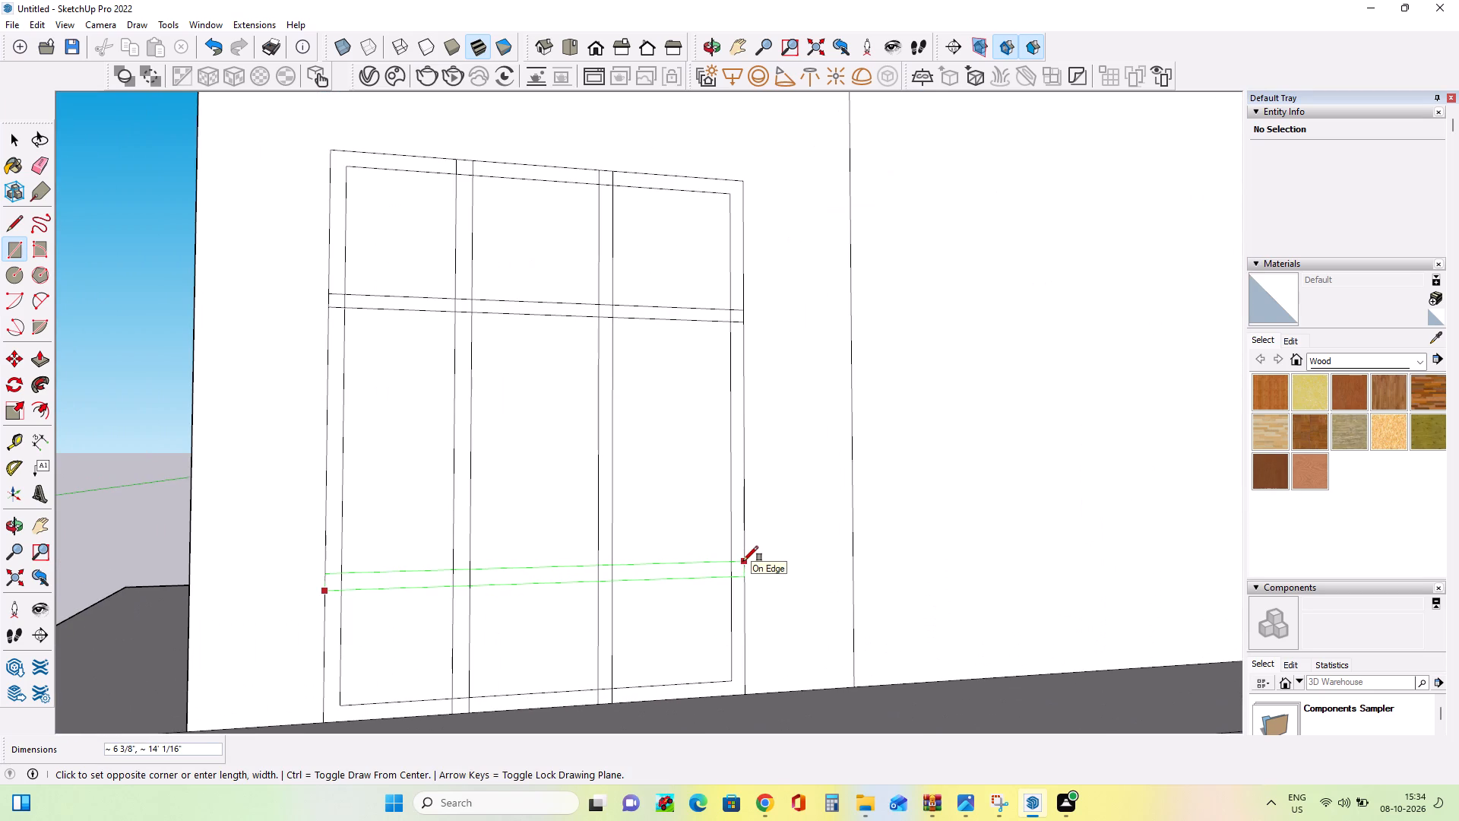
pyautogui.click(743, 561)
# Paint the frame, rail and mullion pieces around the window's upper pane farthest from the reference image with Asphalt New, keeping the glass panes unpainted.
pyautogui.scroll(-14, 673, 629)
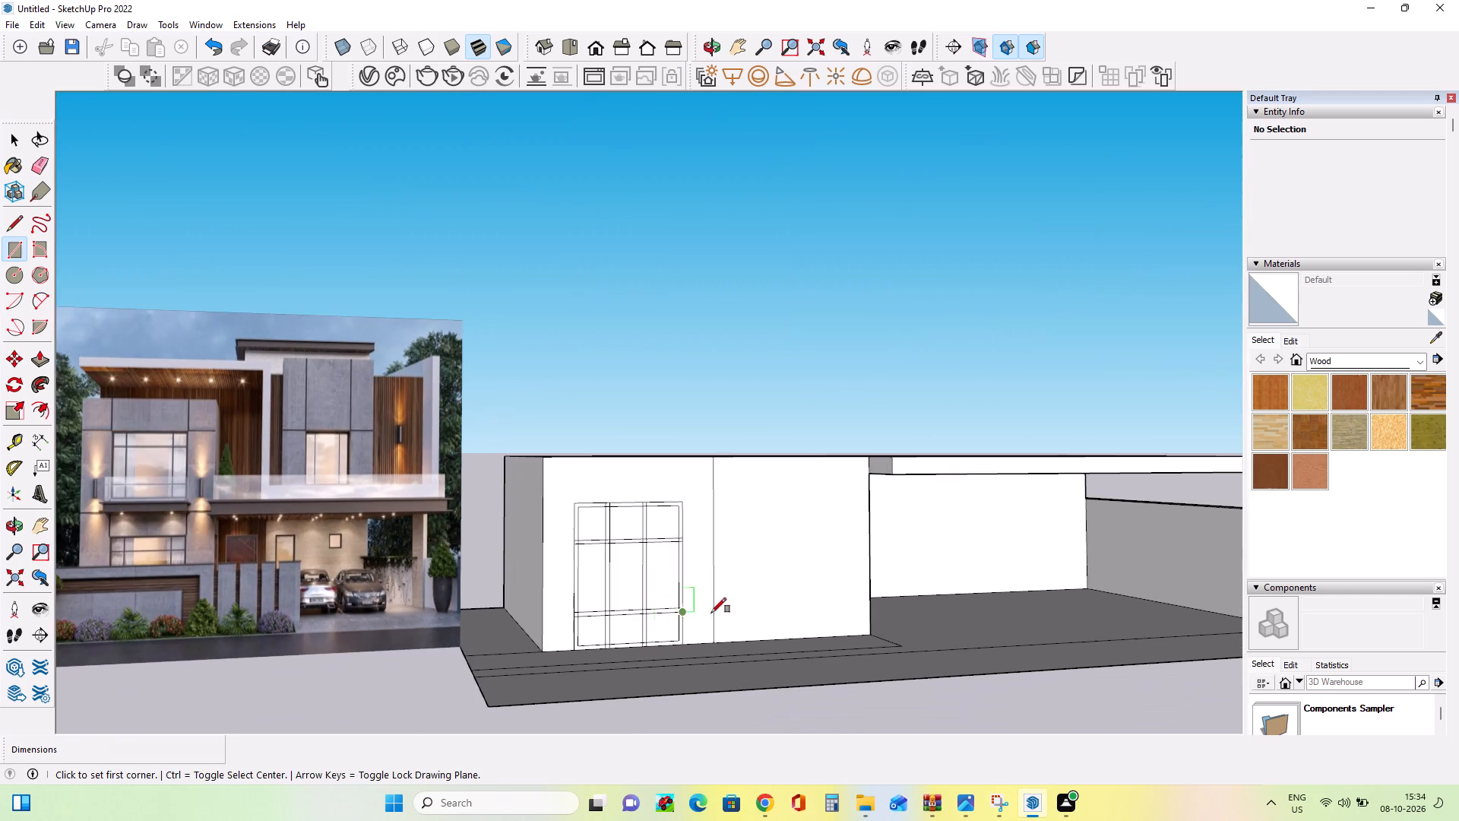
pyautogui.moveTo(711, 613); pyautogui.dragTo(627, 651, button='middle')
pyautogui.scroll(3, 625, 651)
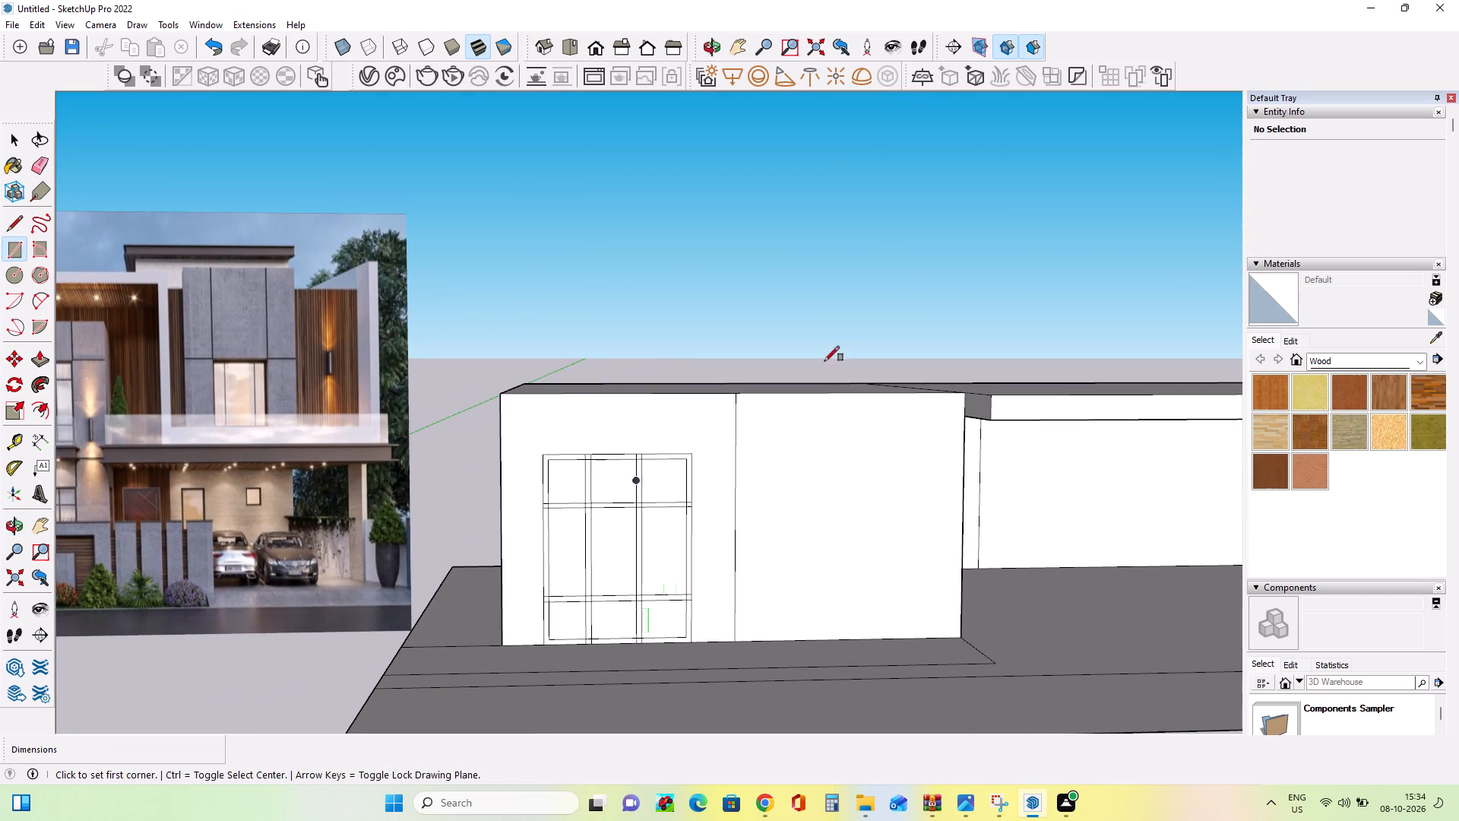
pyautogui.click(1350, 359)
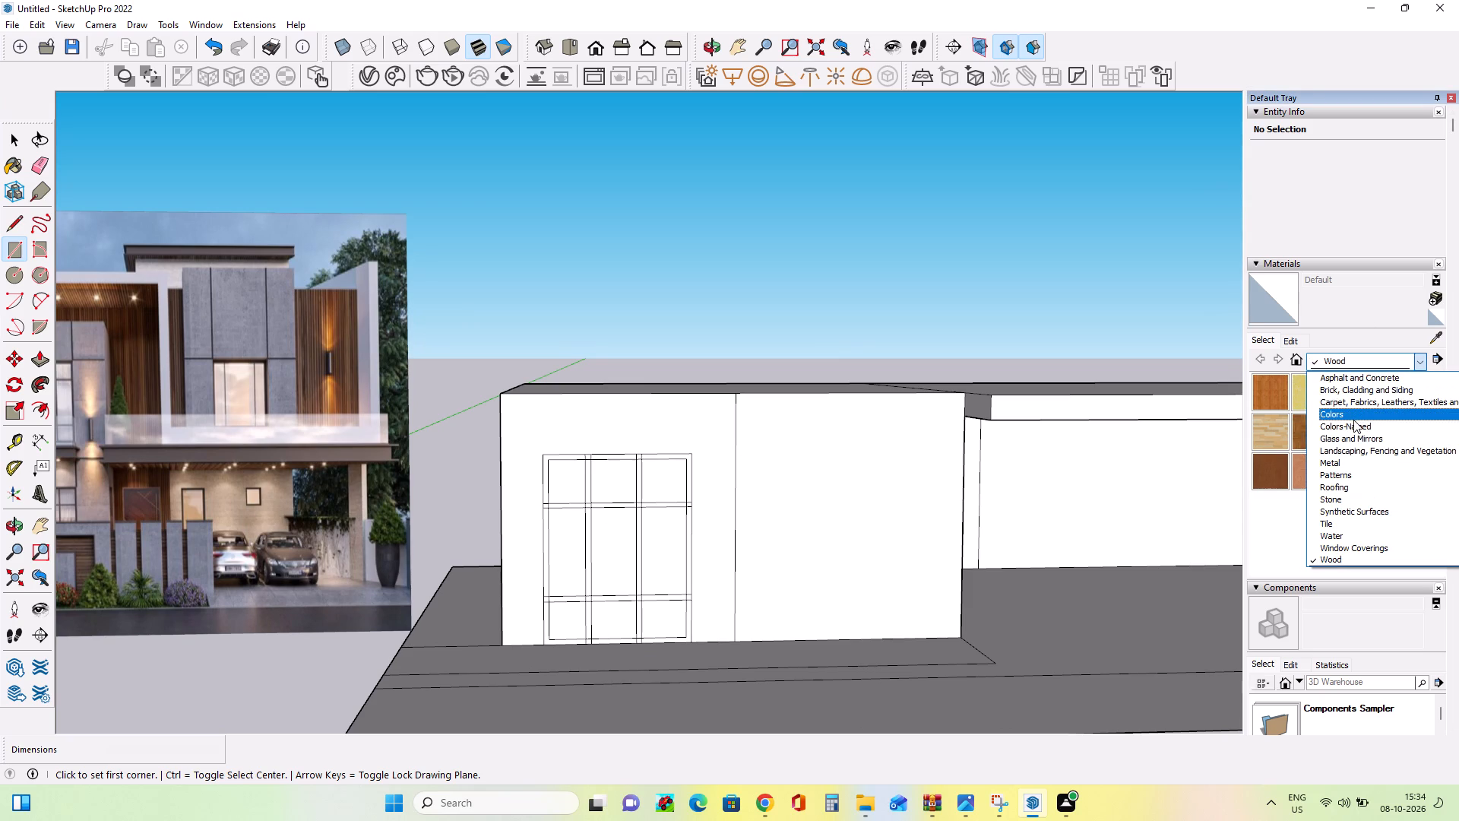
pyautogui.click(1344, 376)
pyautogui.click(1263, 388)
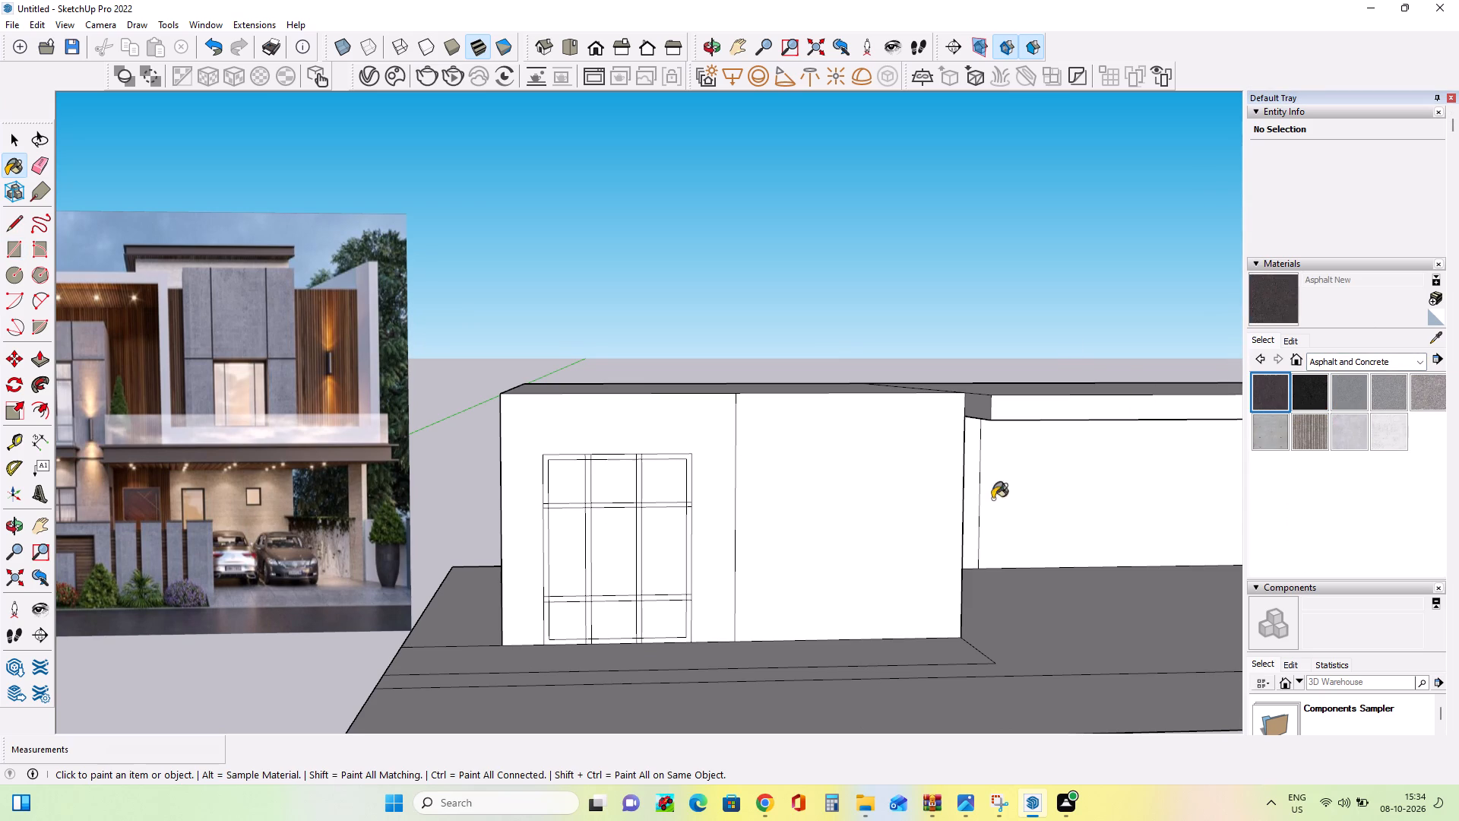
pyautogui.scroll(8, 678, 553)
pyautogui.click(703, 503)
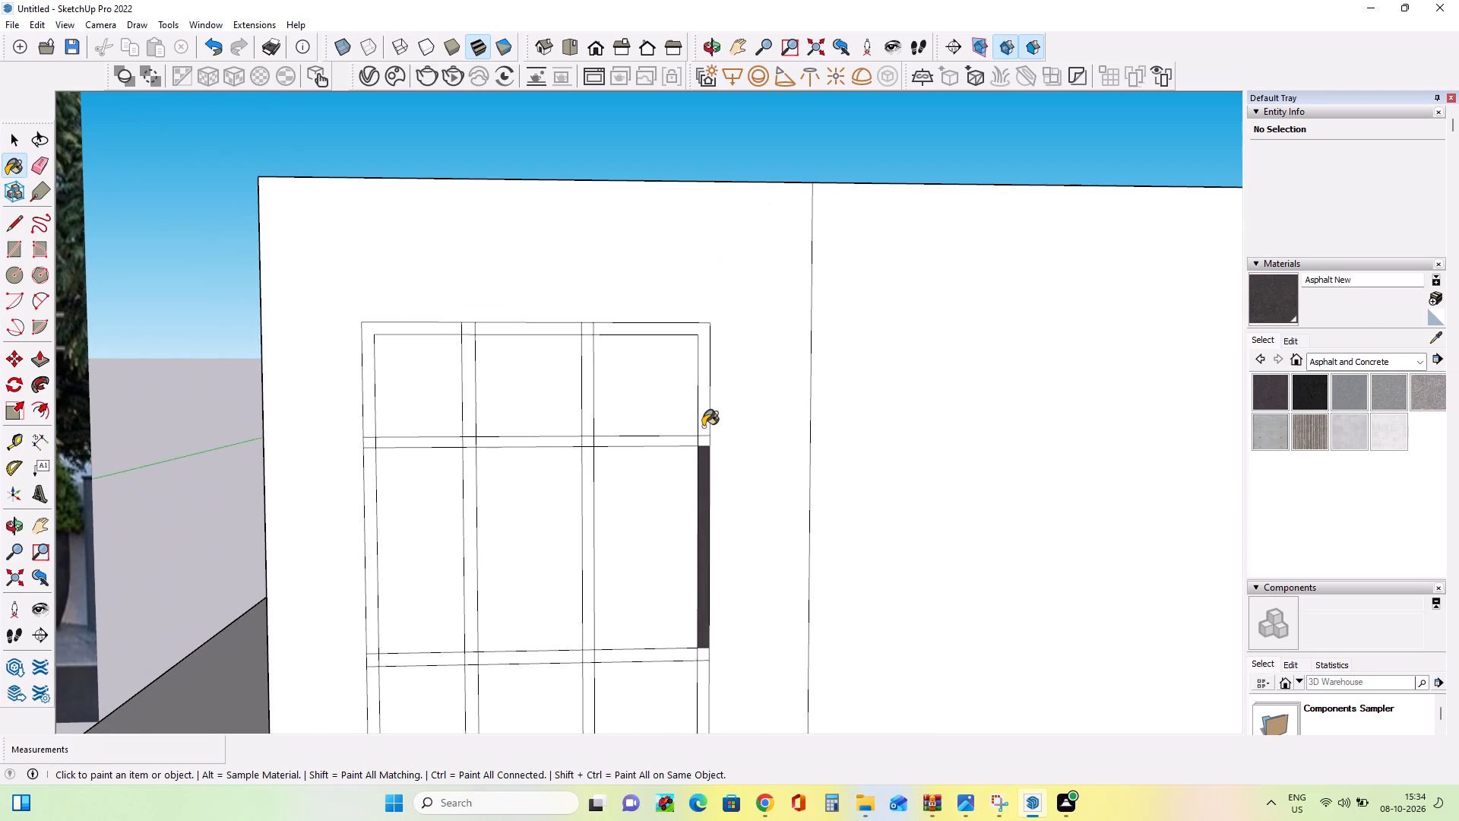
pyautogui.click(703, 426)
pyautogui.click(704, 445)
pyautogui.click(682, 448)
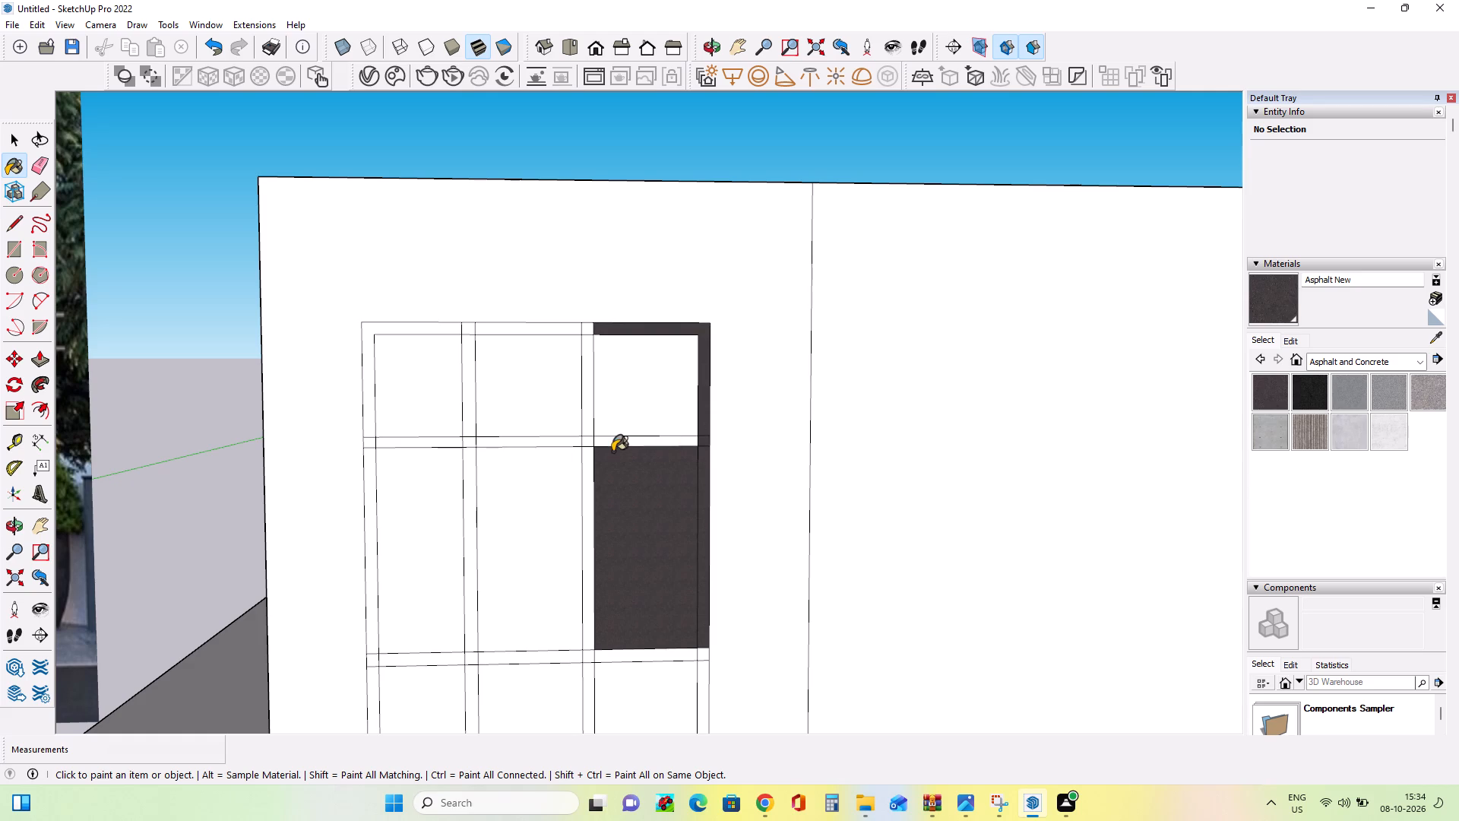
pyautogui.hotkey('ctrl', 'z')
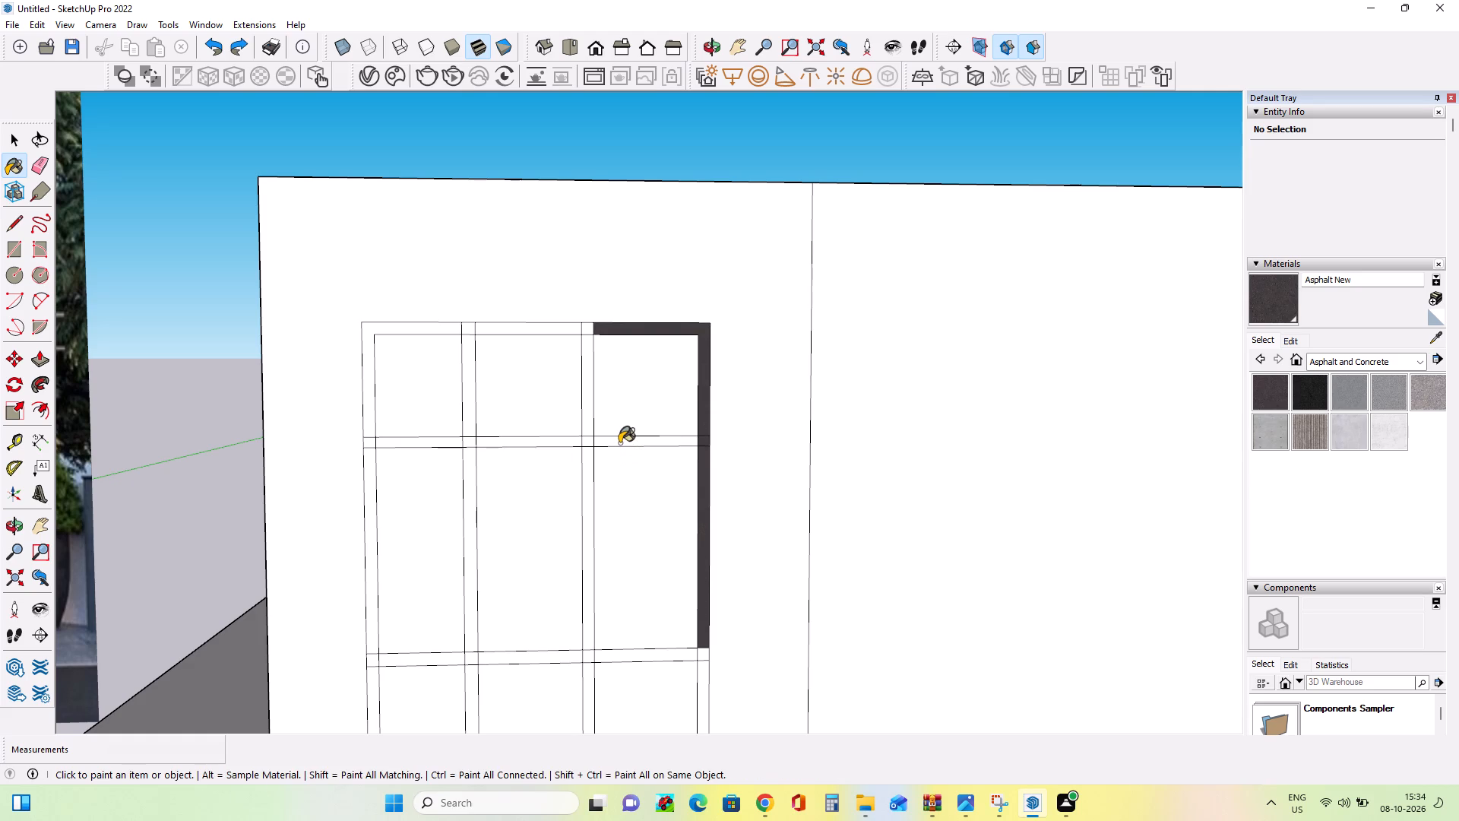
pyautogui.click(619, 443)
pyautogui.click(586, 439)
pyautogui.click(589, 426)
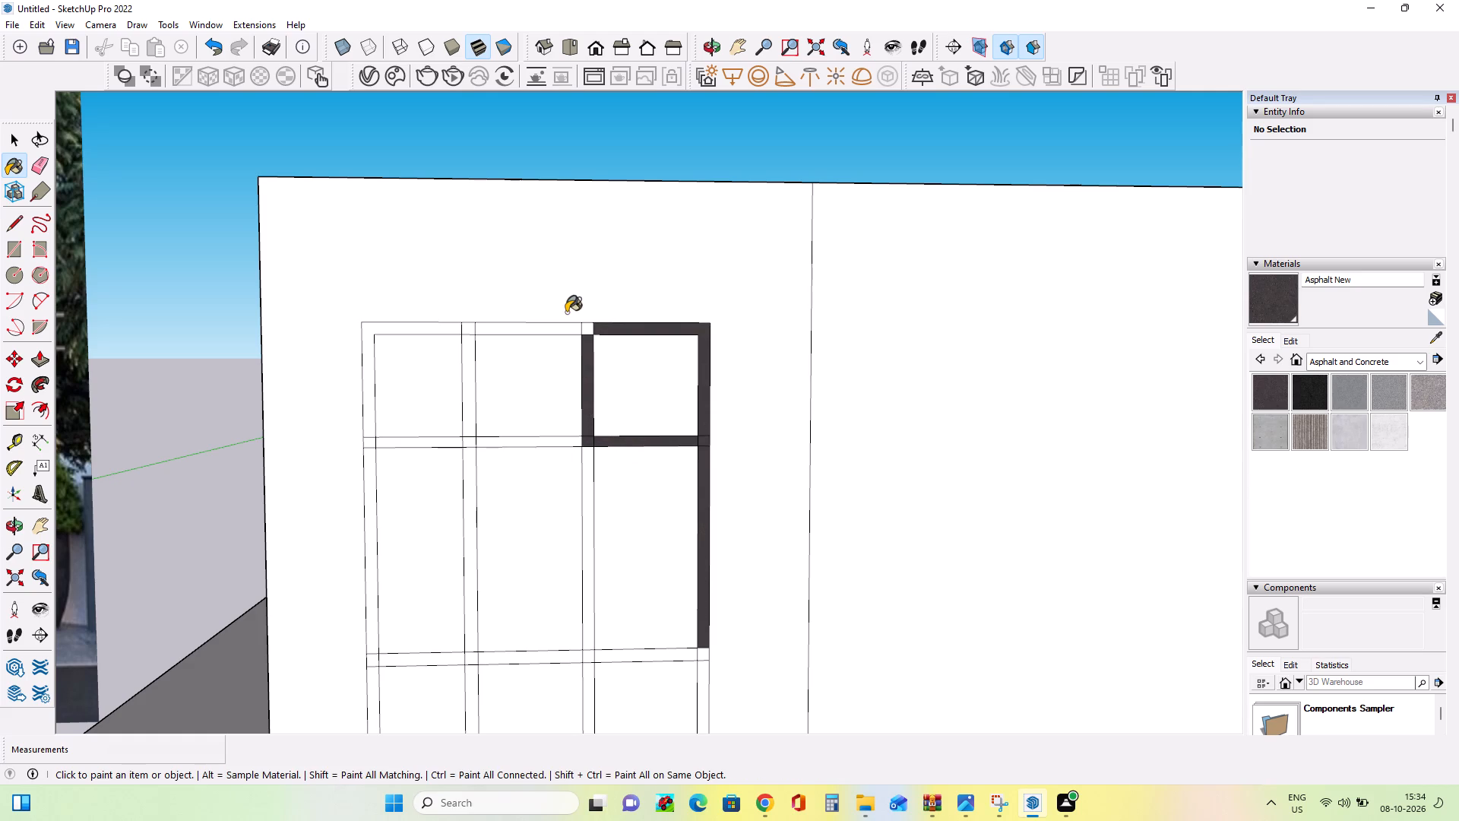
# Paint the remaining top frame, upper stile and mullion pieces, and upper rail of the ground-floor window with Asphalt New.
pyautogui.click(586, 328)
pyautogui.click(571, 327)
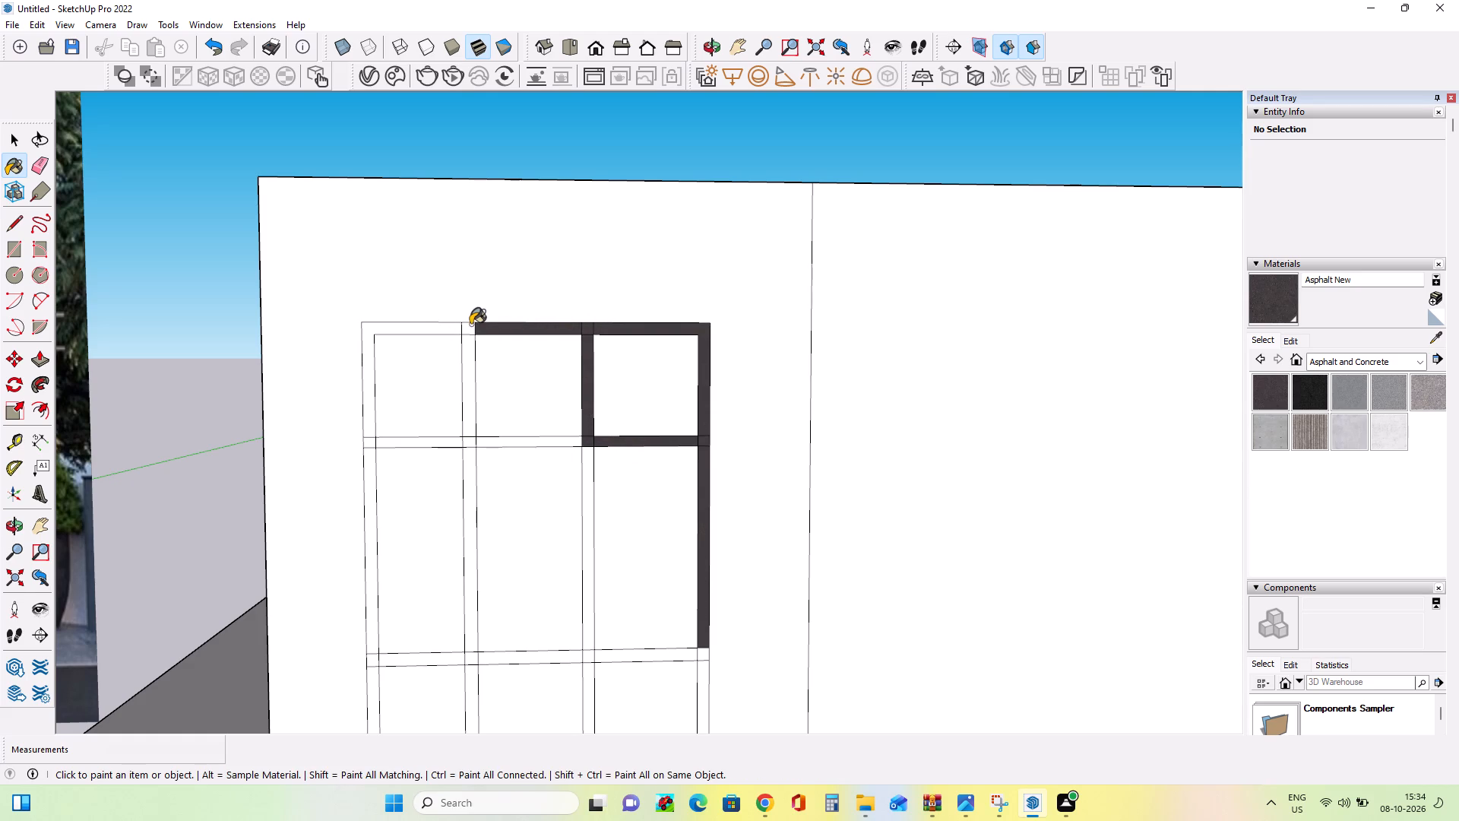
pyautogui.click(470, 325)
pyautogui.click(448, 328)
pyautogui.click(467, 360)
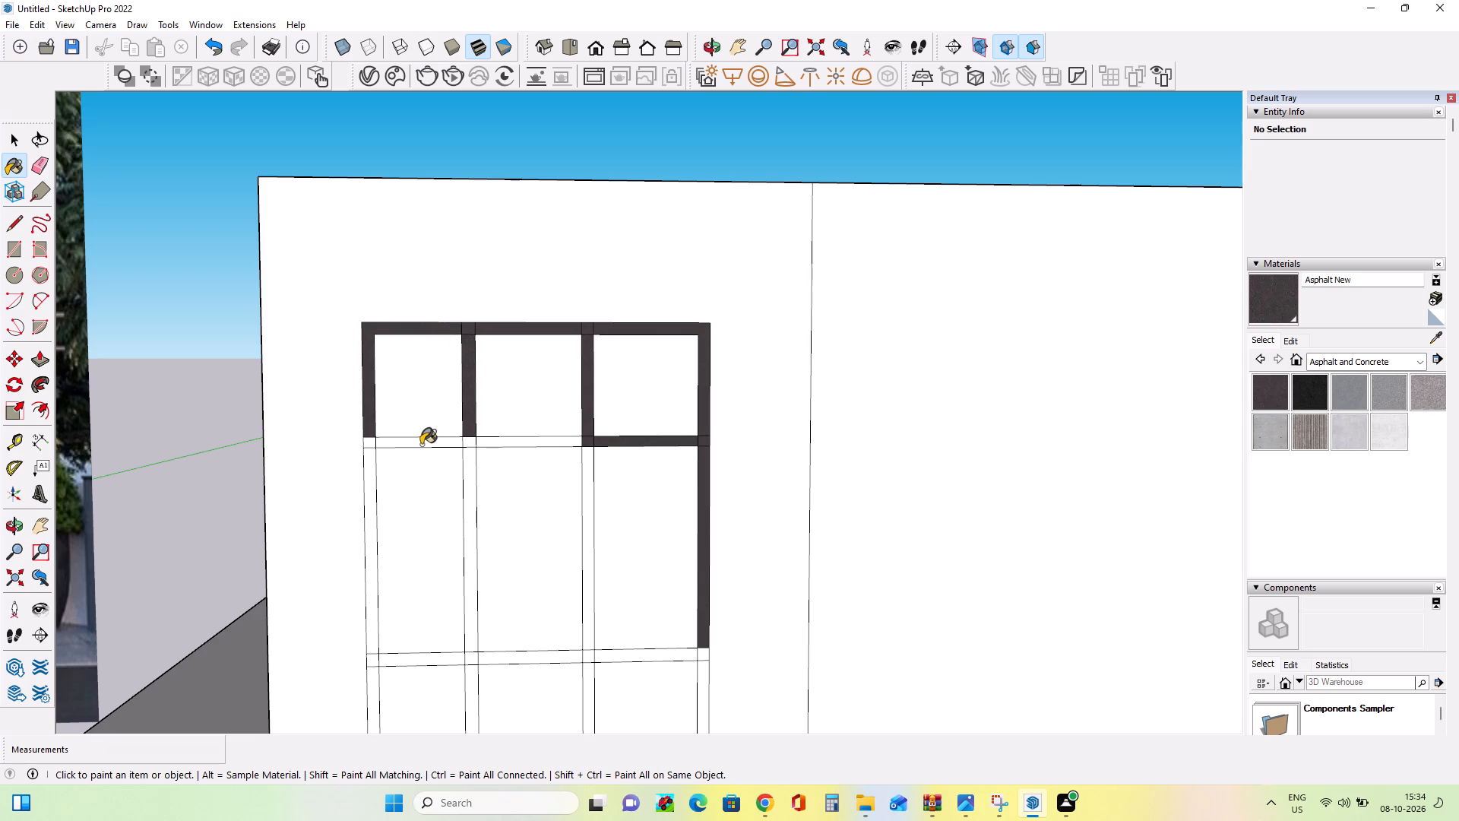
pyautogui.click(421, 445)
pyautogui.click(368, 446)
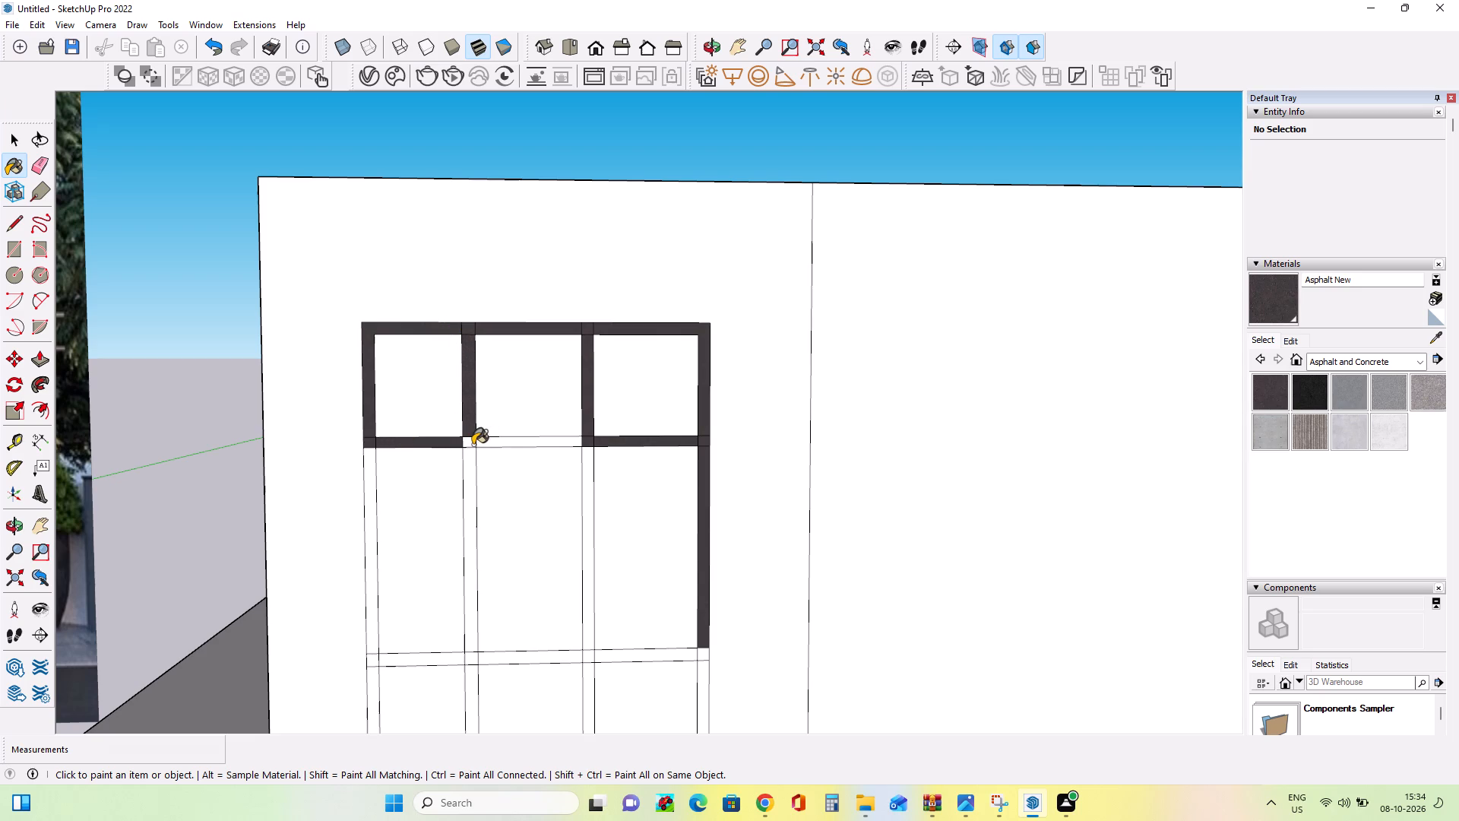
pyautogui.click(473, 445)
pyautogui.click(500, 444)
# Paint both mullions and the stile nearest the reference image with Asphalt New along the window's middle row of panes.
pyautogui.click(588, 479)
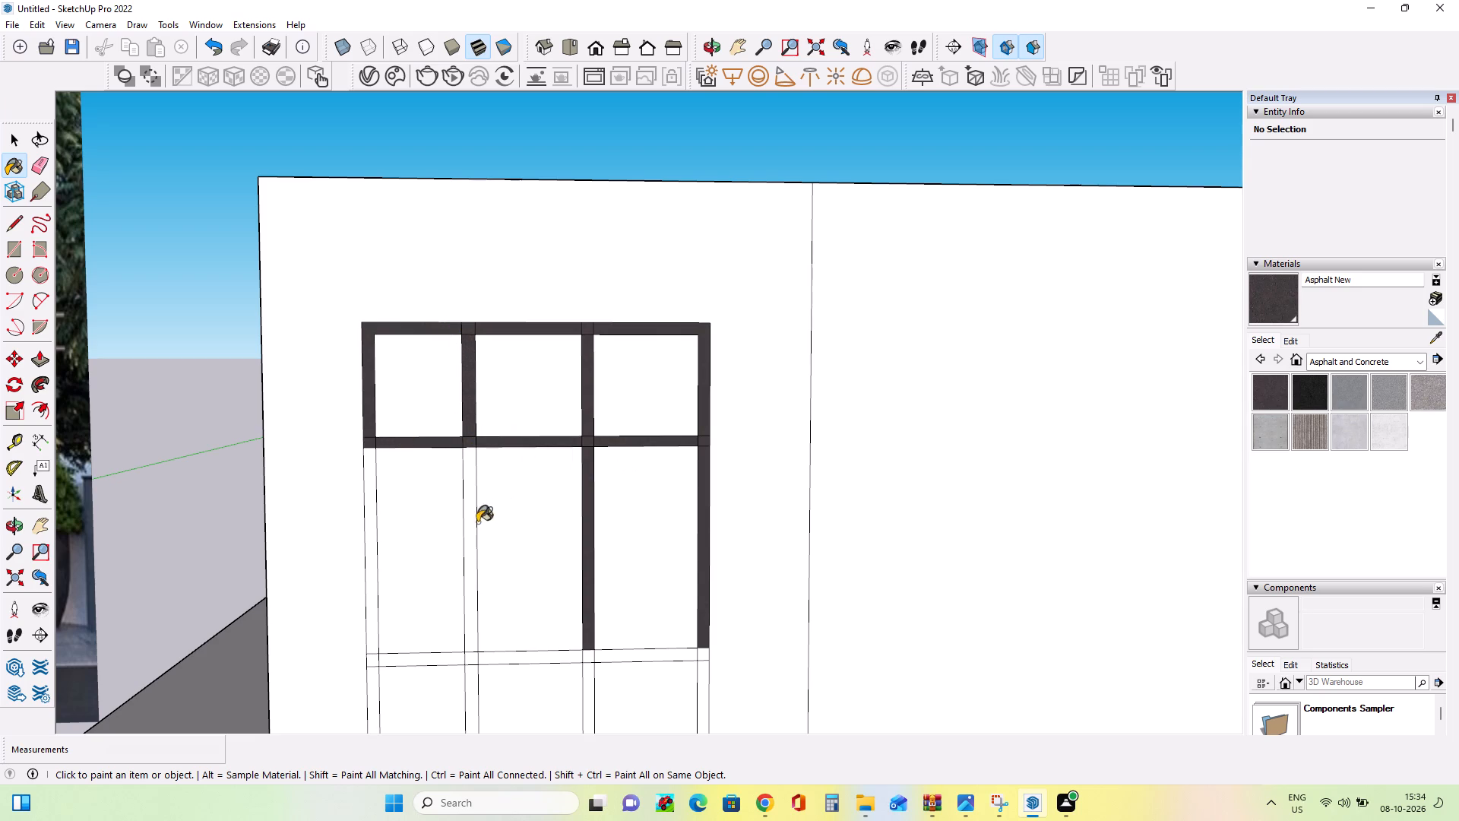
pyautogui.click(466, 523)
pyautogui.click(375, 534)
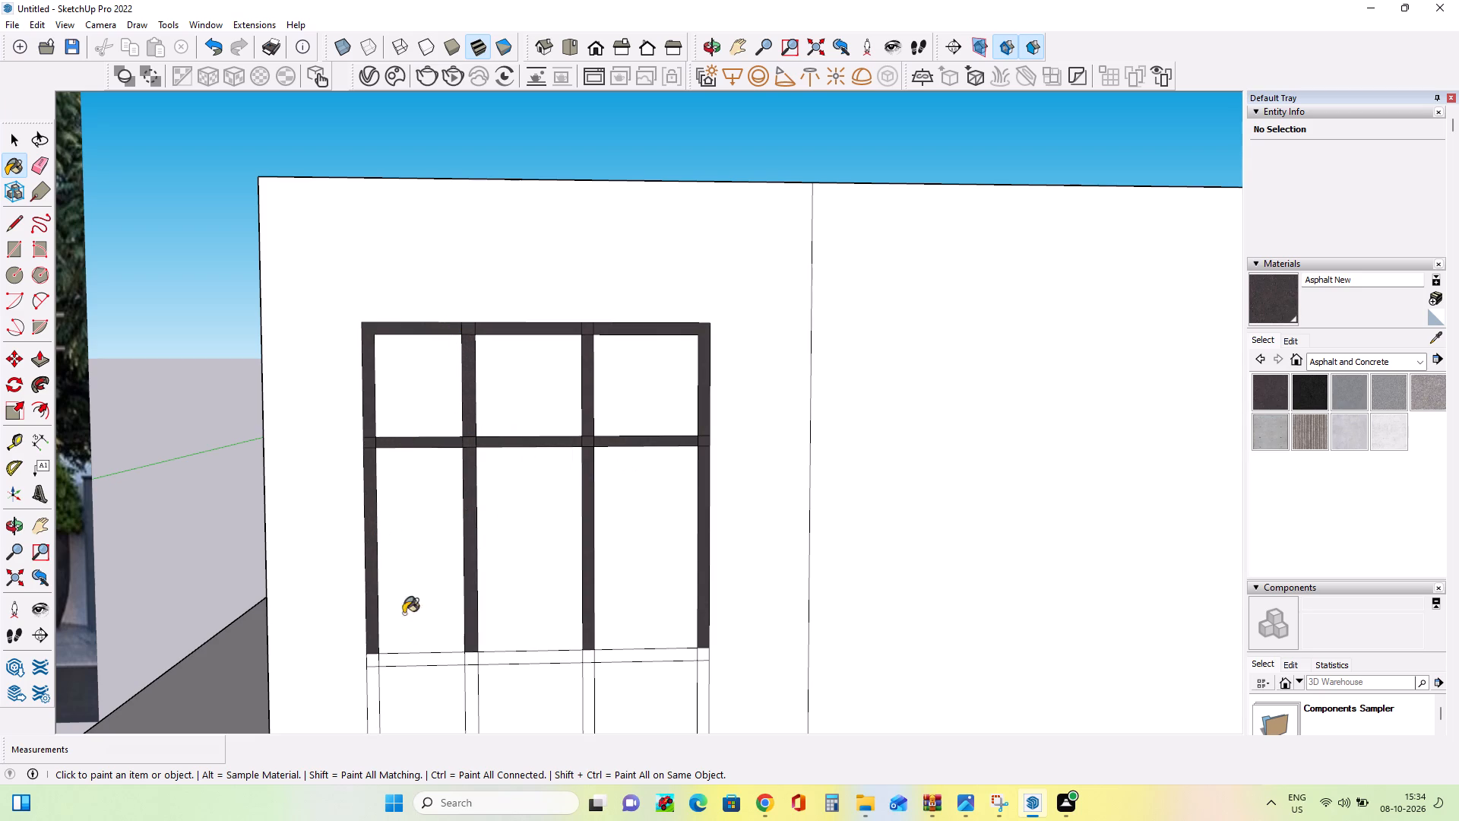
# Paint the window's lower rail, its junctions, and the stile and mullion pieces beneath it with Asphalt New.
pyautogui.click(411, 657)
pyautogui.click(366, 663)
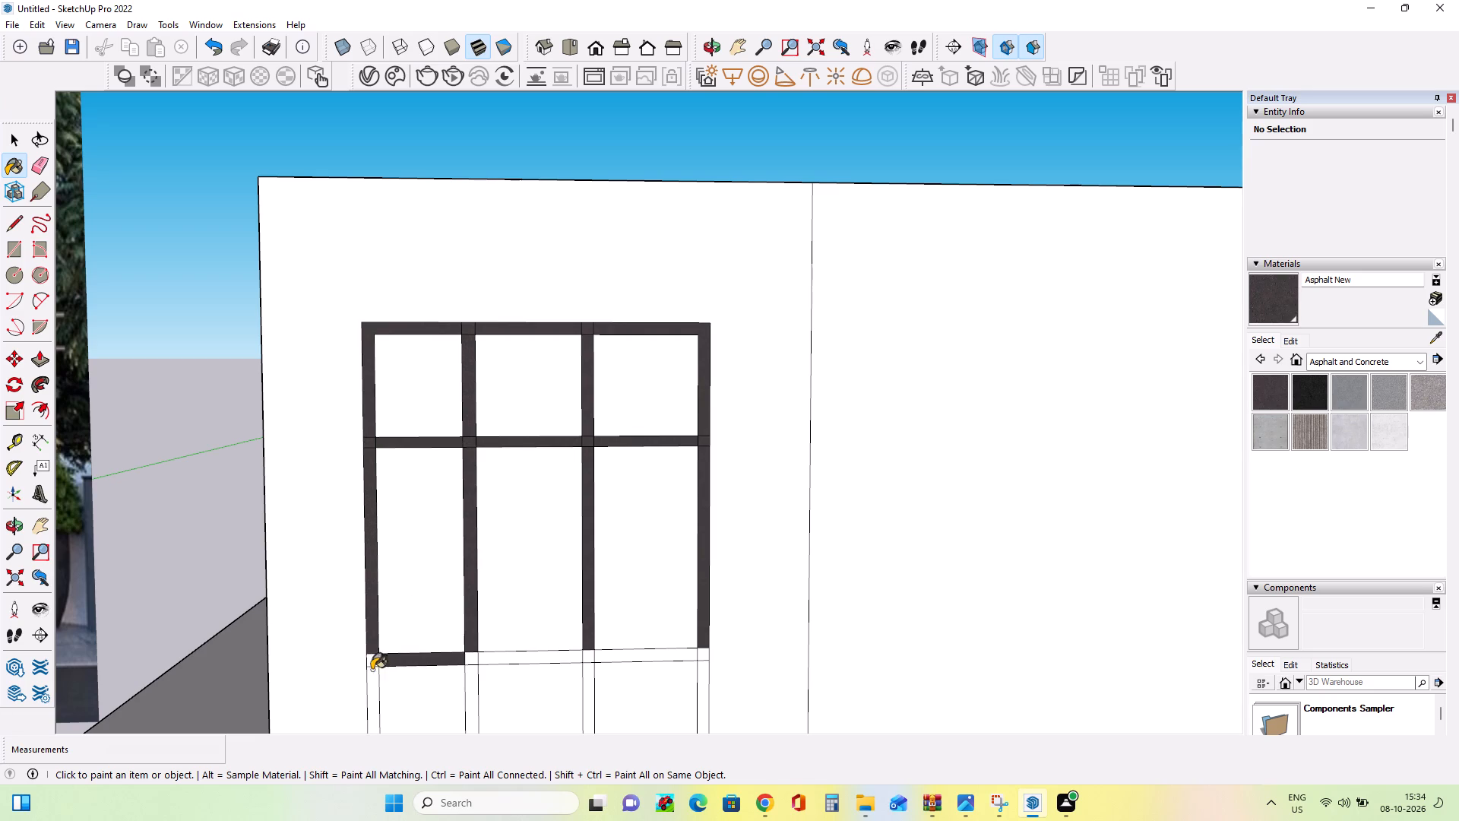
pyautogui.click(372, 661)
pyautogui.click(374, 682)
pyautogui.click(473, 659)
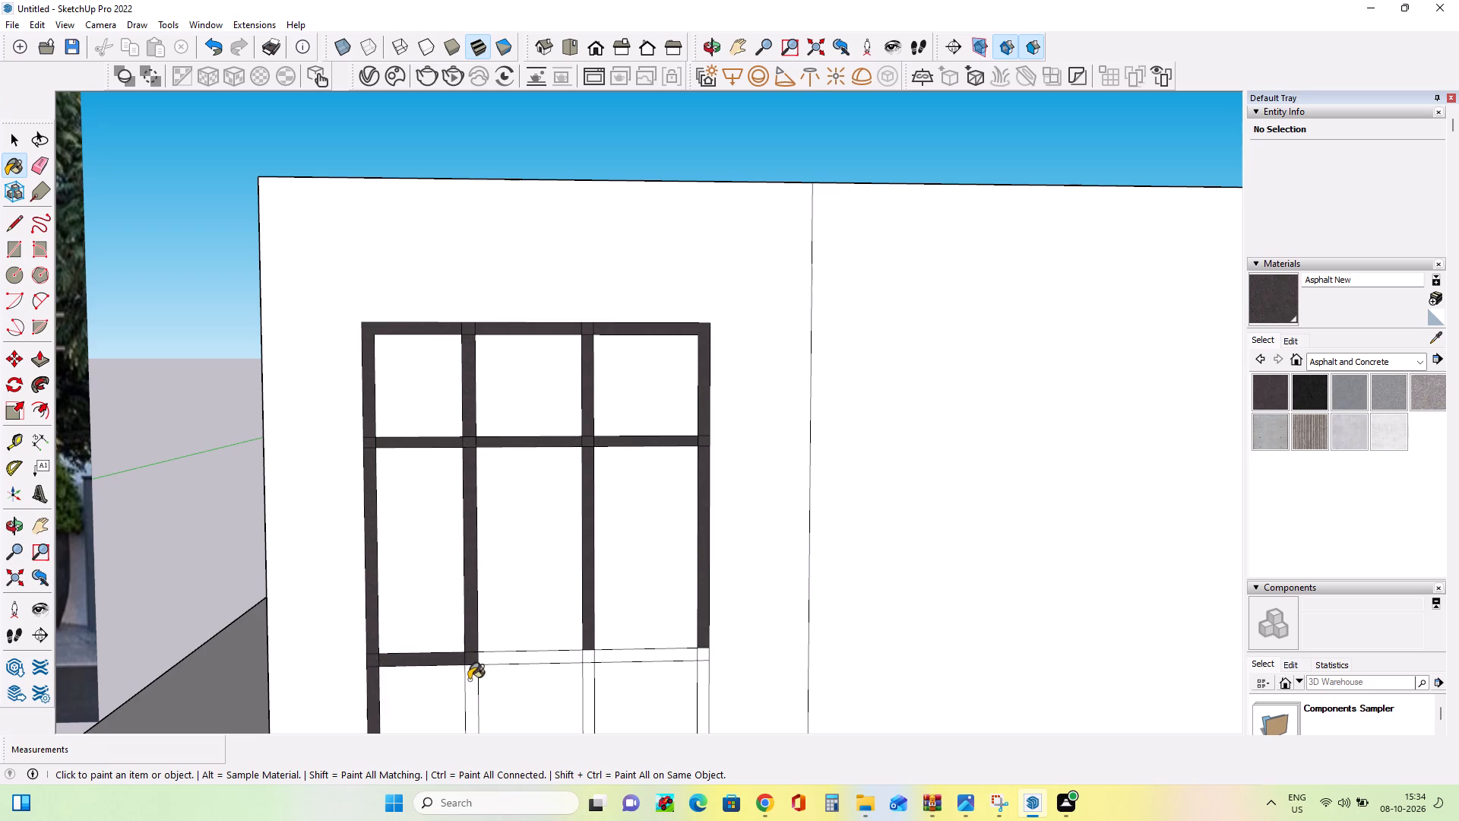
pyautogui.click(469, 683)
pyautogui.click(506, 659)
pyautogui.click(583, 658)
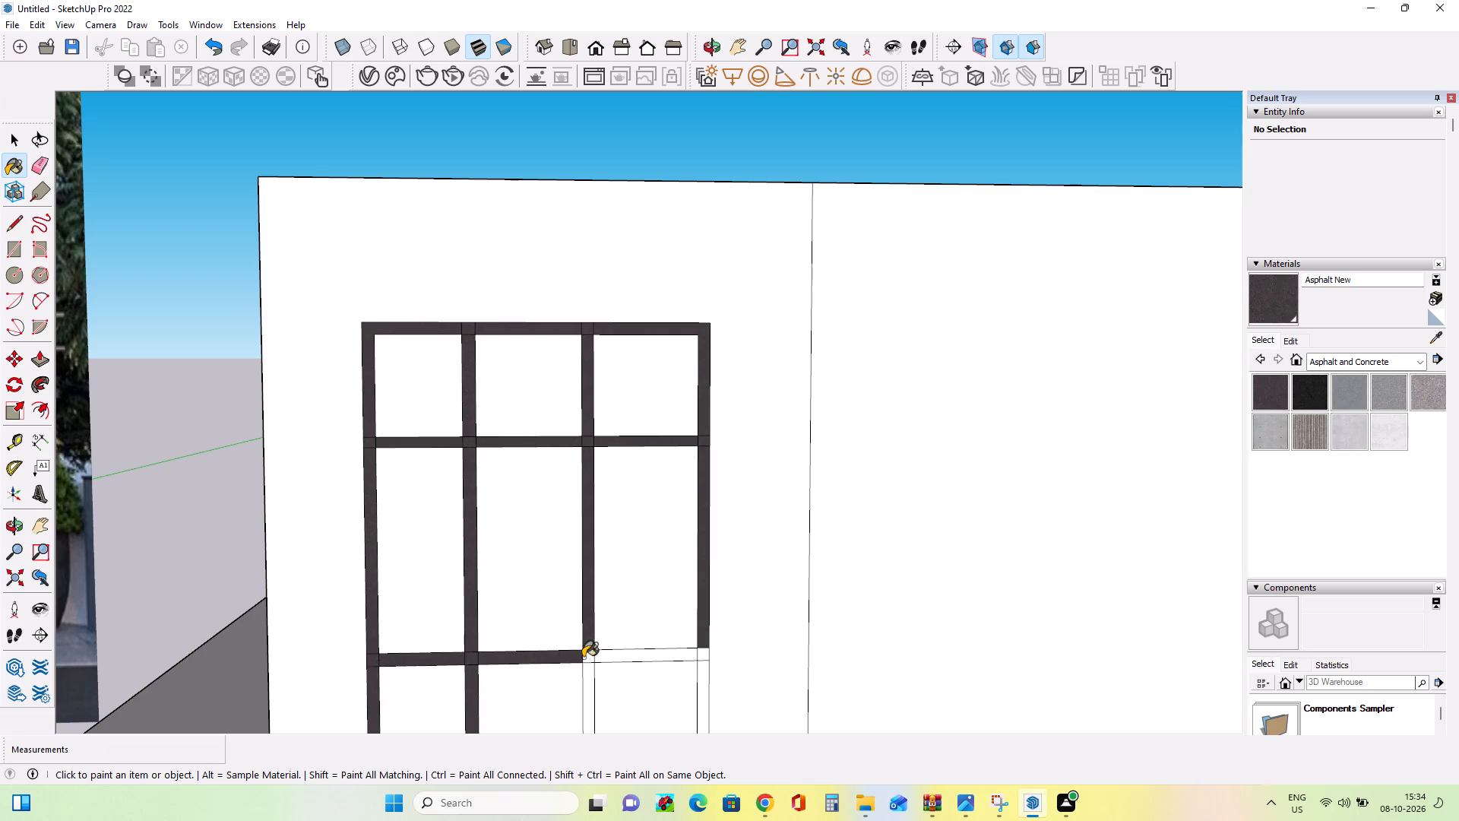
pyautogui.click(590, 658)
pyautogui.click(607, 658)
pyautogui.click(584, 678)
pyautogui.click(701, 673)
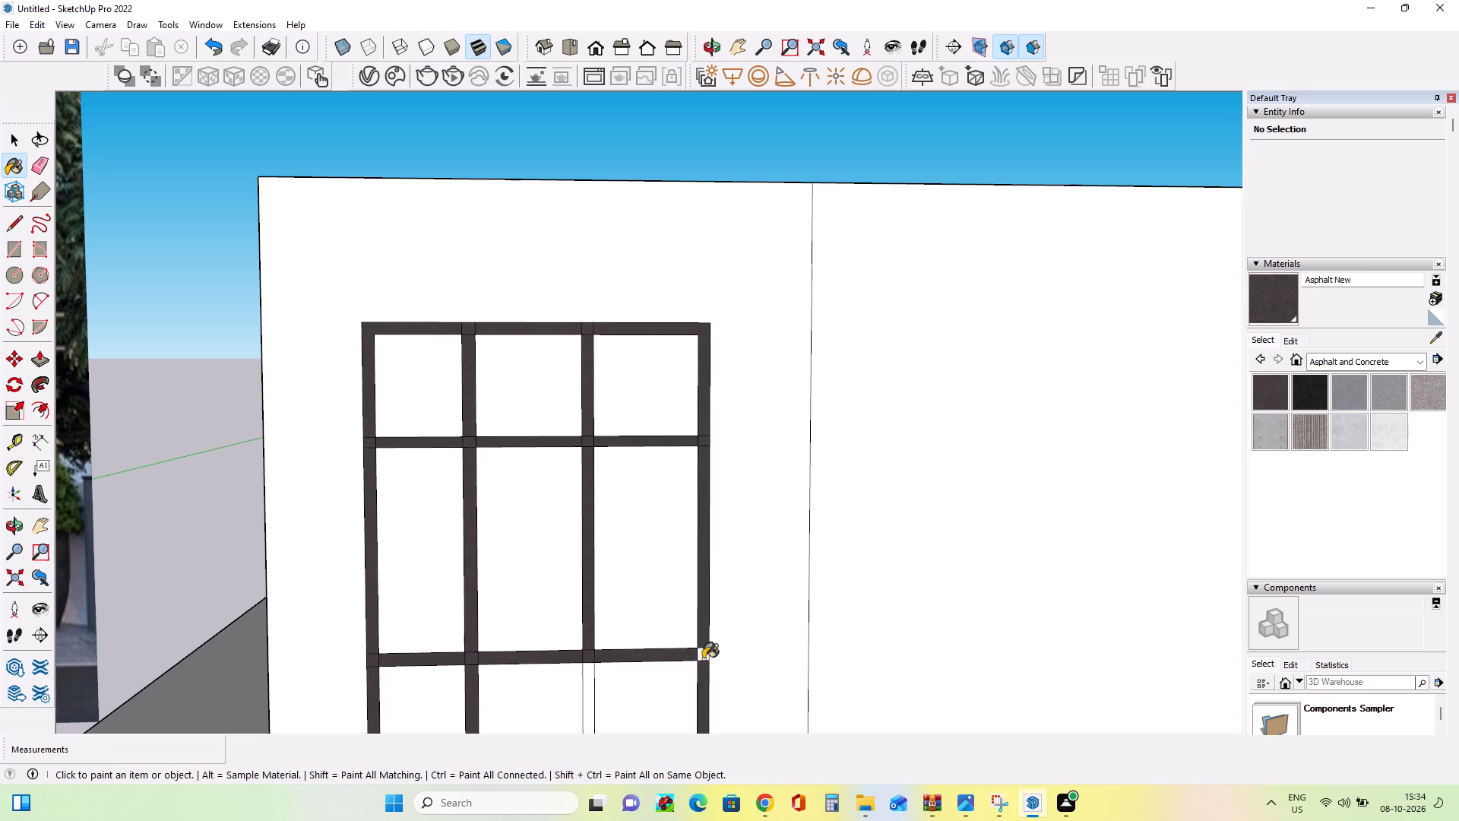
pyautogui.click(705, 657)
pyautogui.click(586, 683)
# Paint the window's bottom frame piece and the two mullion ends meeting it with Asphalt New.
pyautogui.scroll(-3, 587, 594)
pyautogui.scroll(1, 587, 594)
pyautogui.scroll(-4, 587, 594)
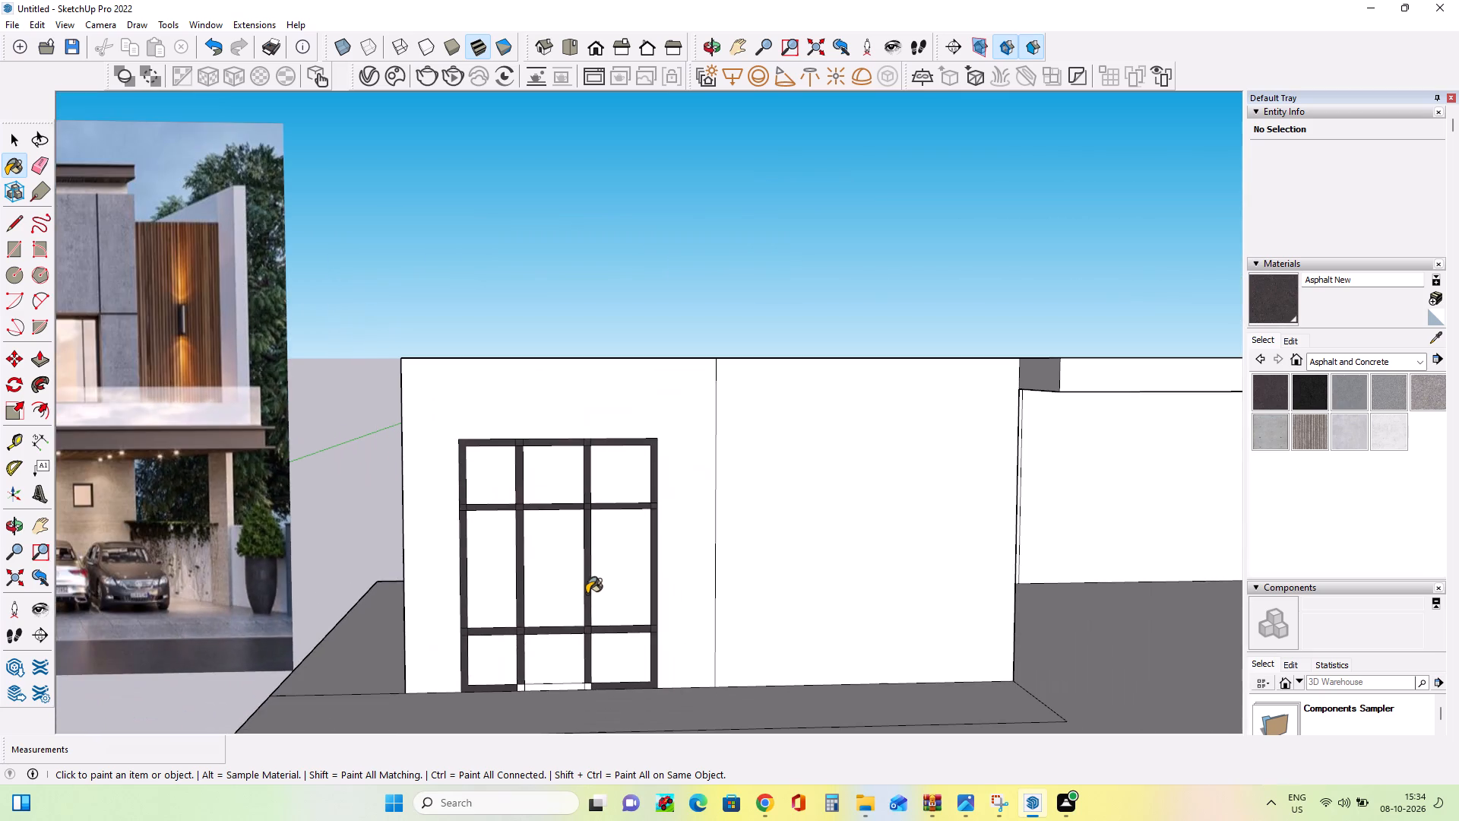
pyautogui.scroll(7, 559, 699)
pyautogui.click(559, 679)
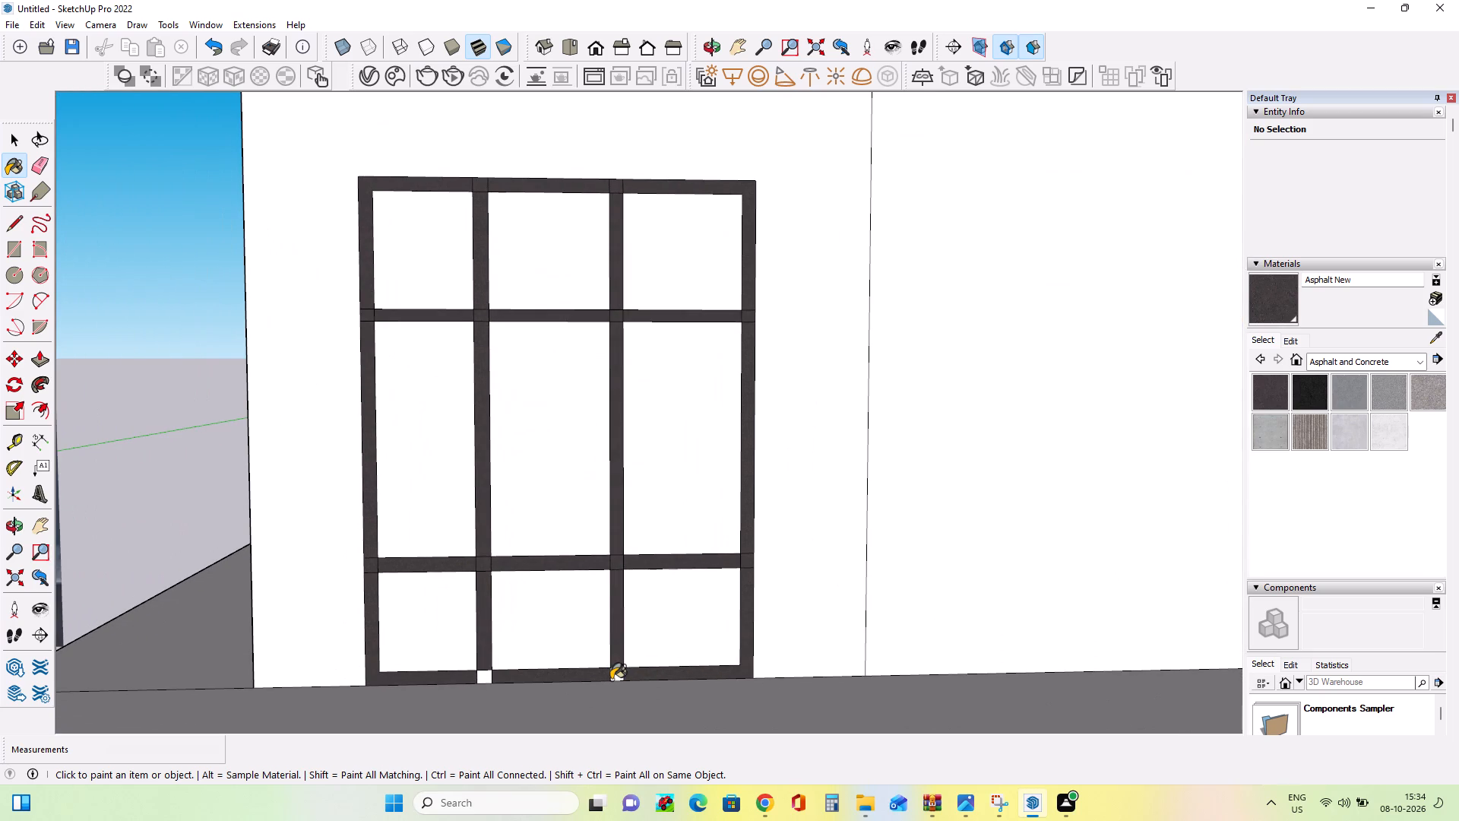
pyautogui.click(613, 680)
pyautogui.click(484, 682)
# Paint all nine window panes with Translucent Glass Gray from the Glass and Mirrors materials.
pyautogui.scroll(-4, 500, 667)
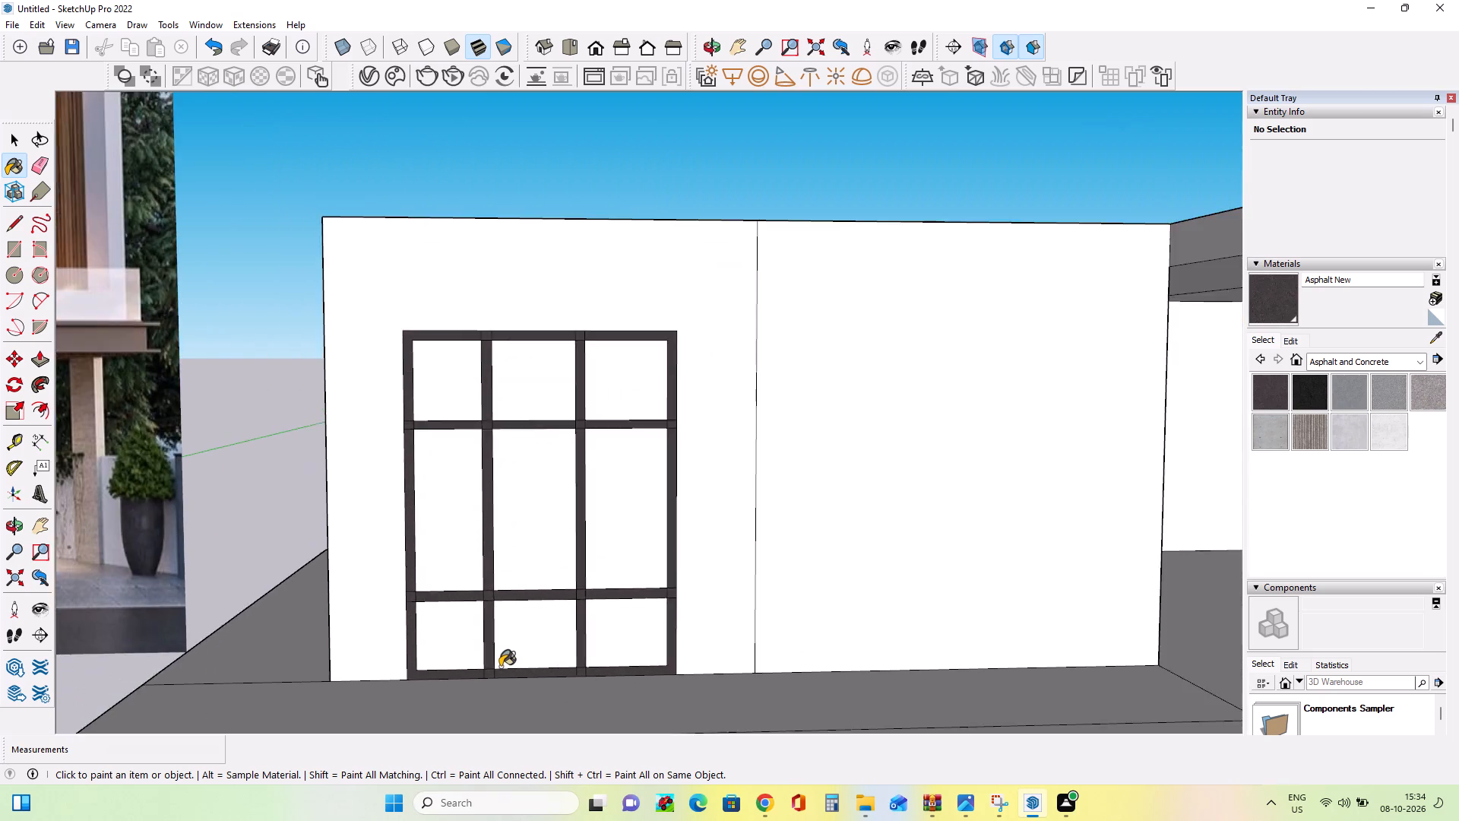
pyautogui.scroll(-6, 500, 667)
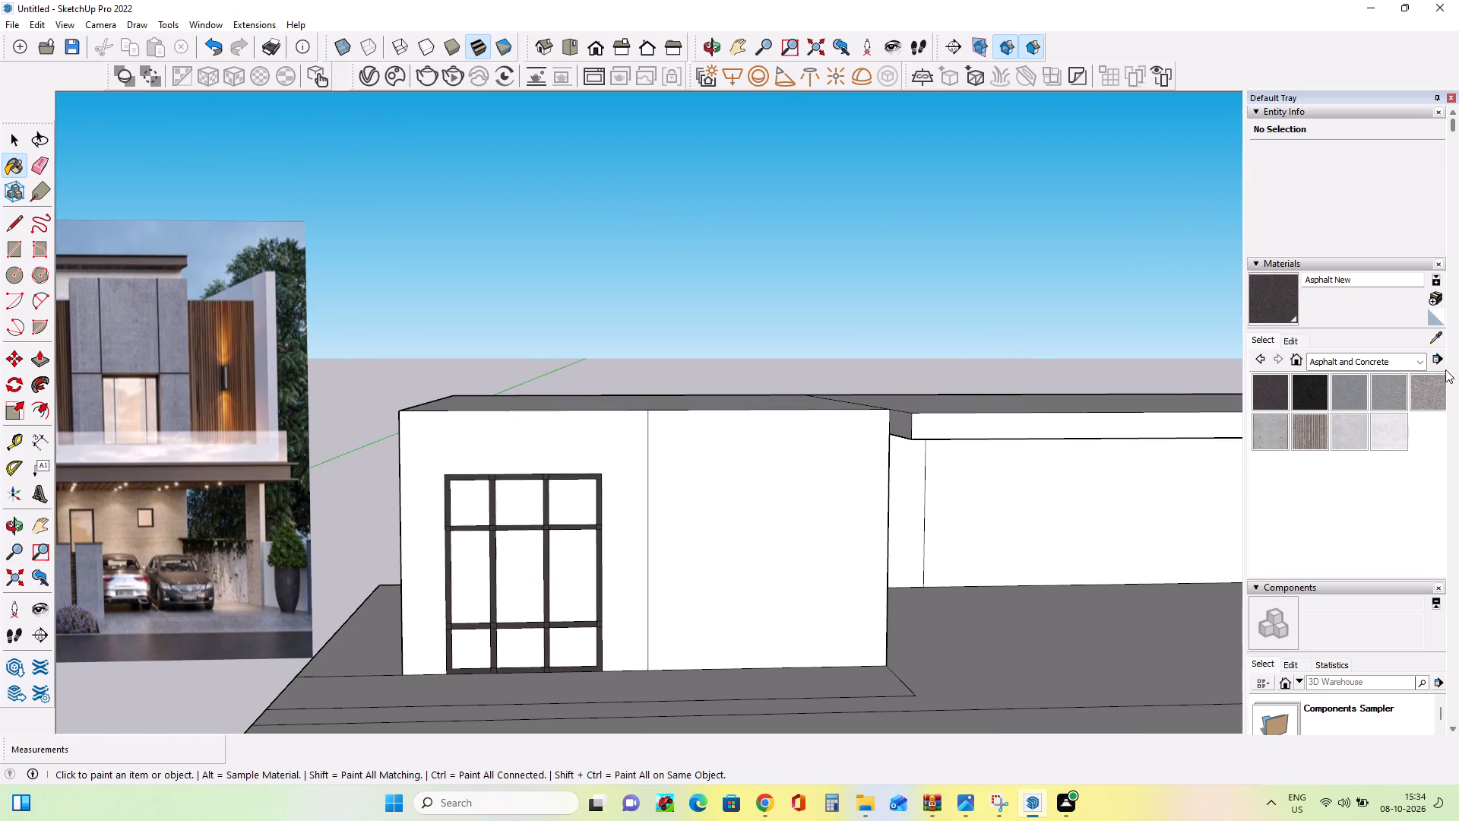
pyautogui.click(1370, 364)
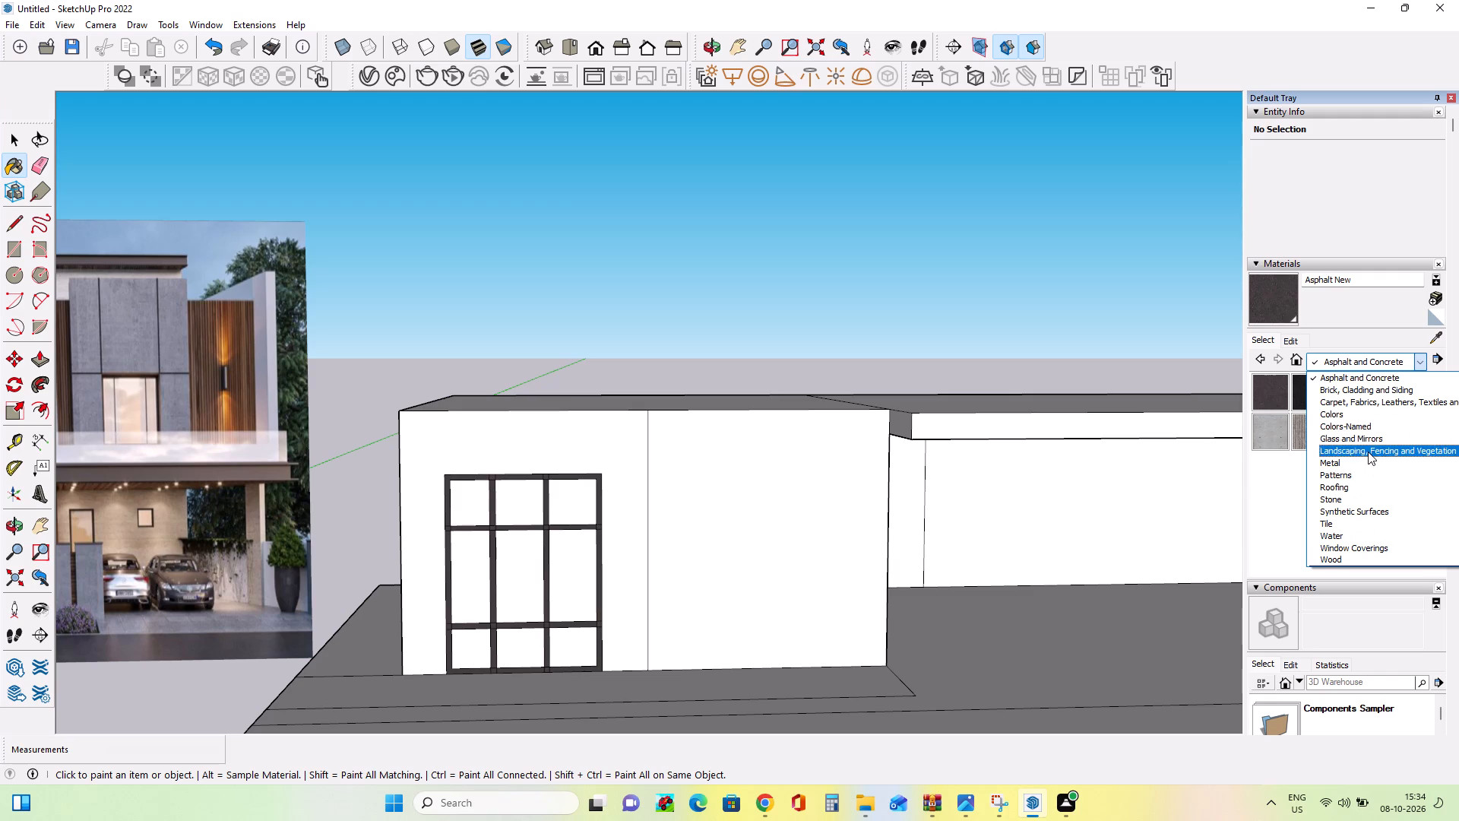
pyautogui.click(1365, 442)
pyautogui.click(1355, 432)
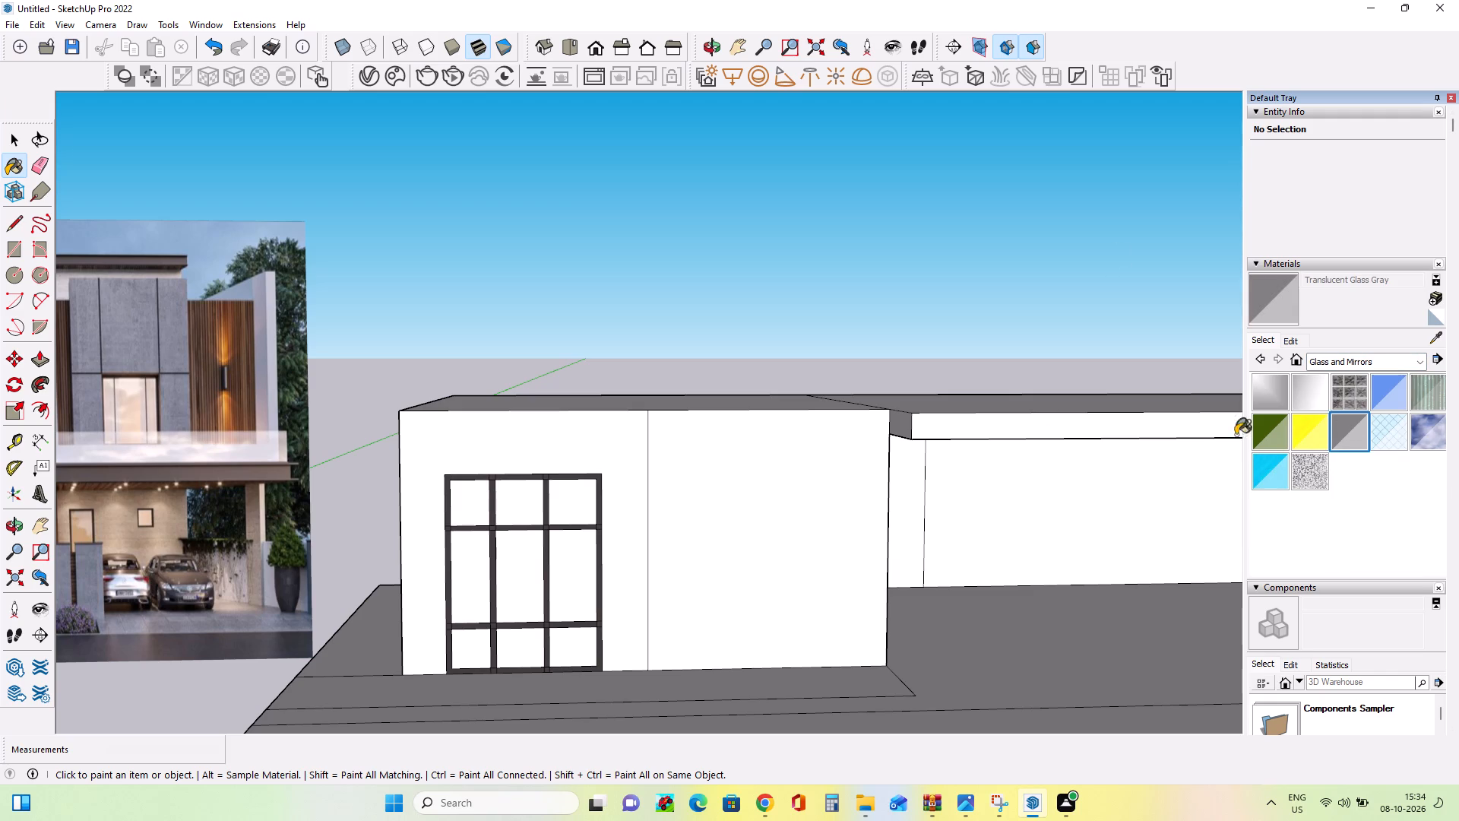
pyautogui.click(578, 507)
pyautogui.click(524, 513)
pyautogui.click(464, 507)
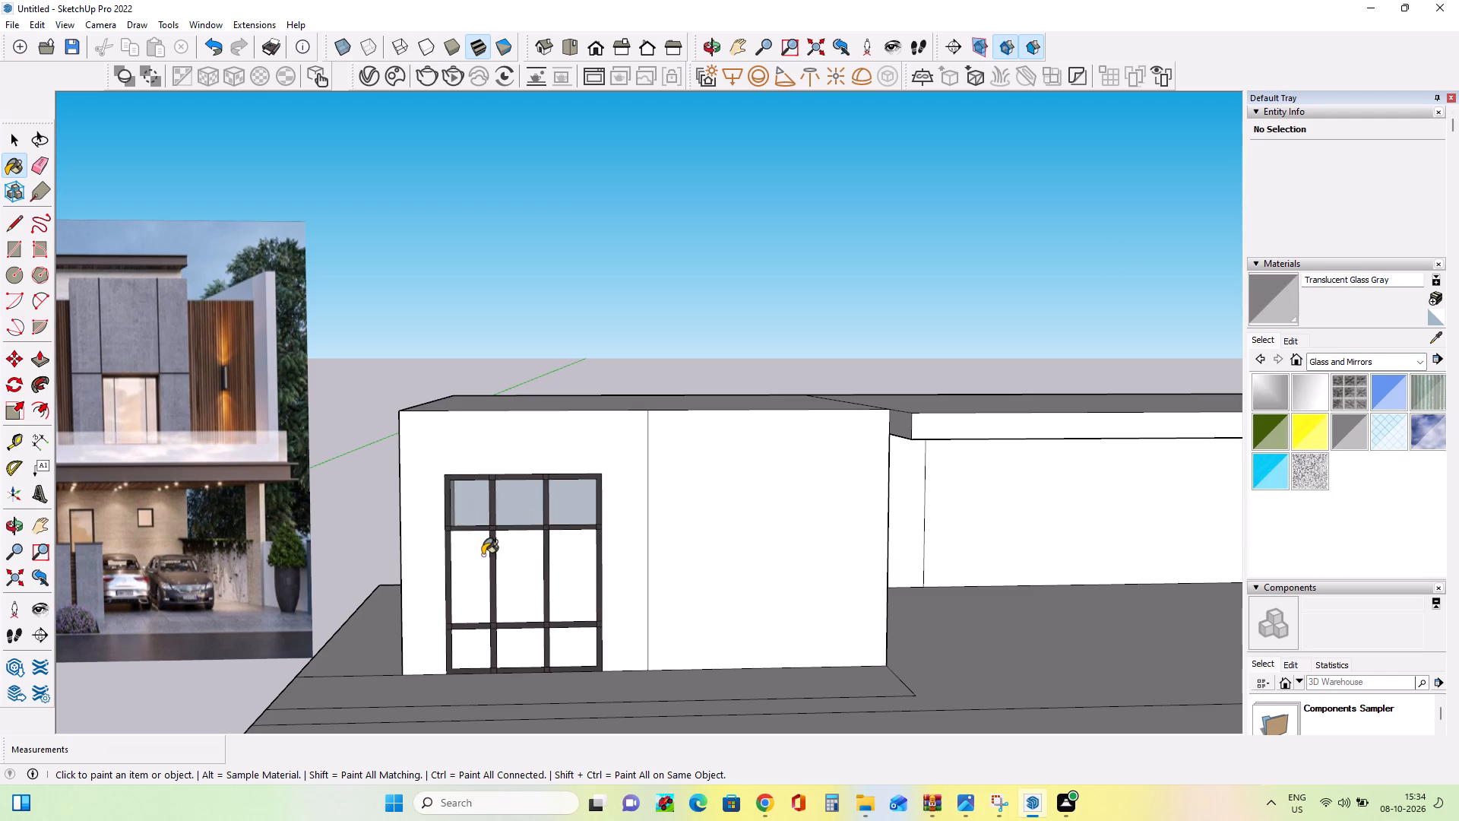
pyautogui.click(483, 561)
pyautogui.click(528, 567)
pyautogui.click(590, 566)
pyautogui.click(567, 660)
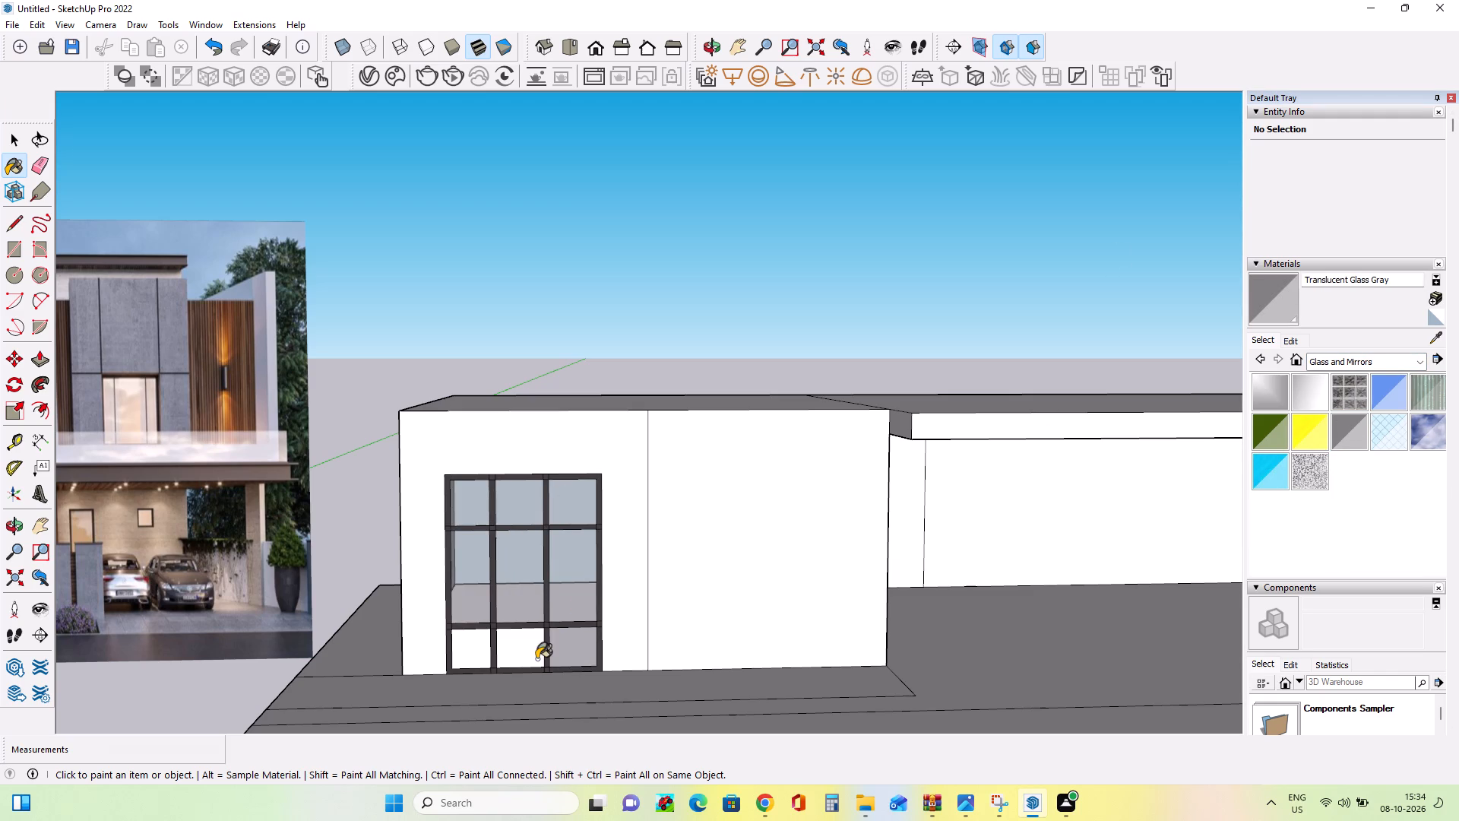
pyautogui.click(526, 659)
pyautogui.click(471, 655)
# Compare the modelled ground-floor window with the windows in the reference elevation image.
pyautogui.moveTo(542, 653); pyautogui.dragTo(574, 610, button='middle')
pyautogui.scroll(-2, 578, 610)
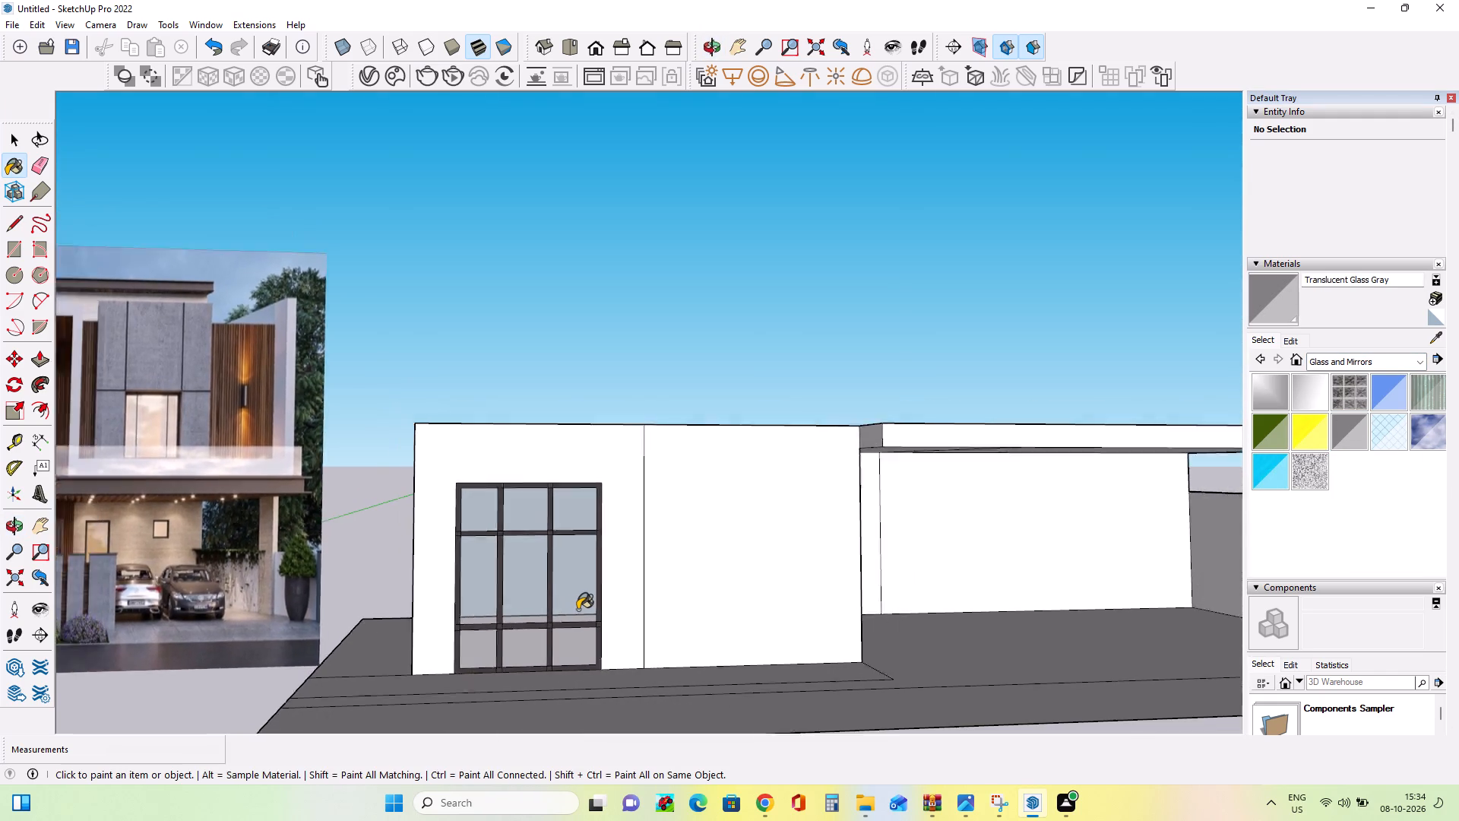
pyautogui.scroll(-5, 578, 610)
pyautogui.scroll(3, 587, 598)
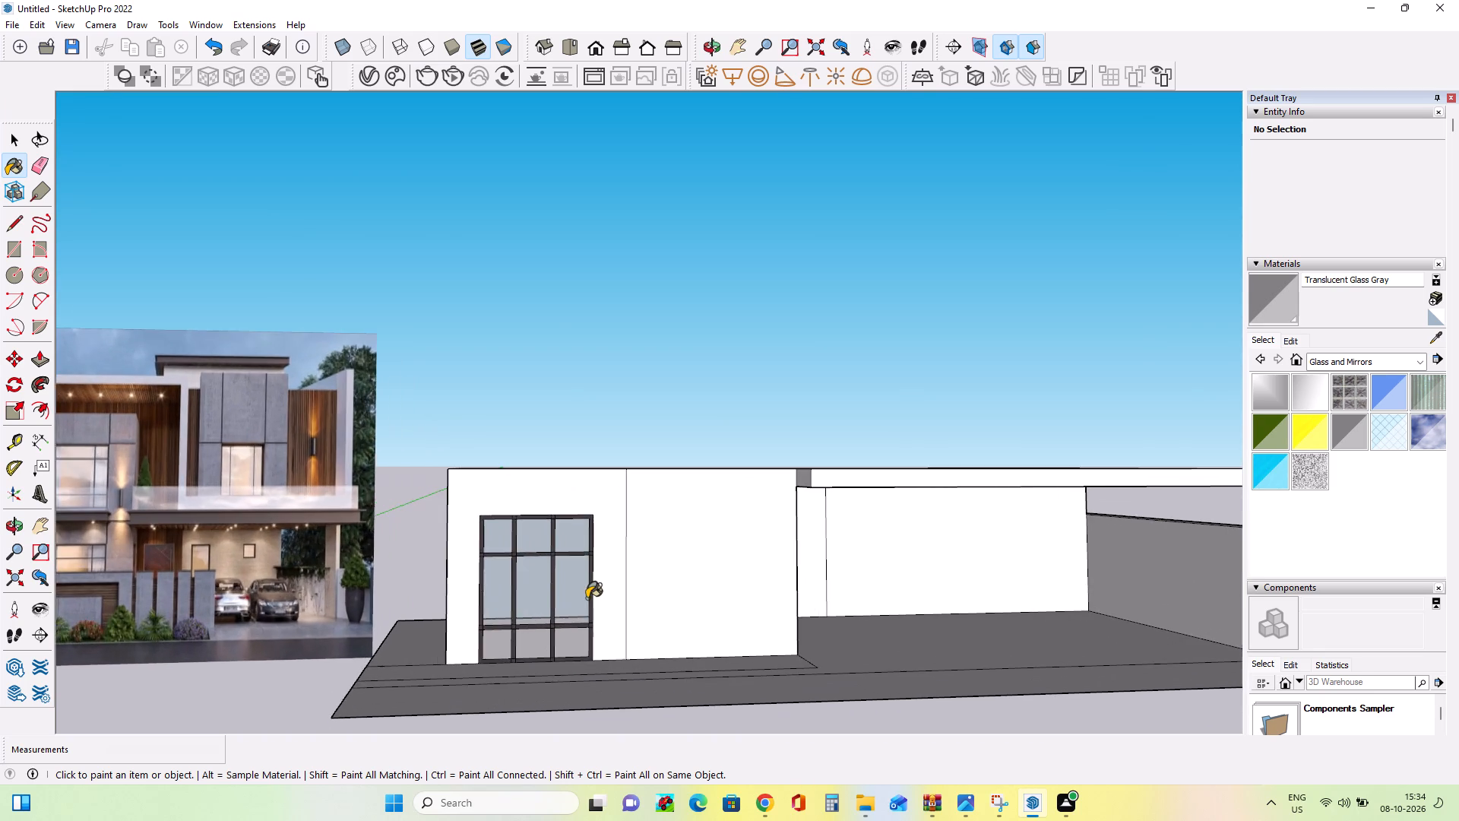
pyautogui.scroll(-4, 587, 598)
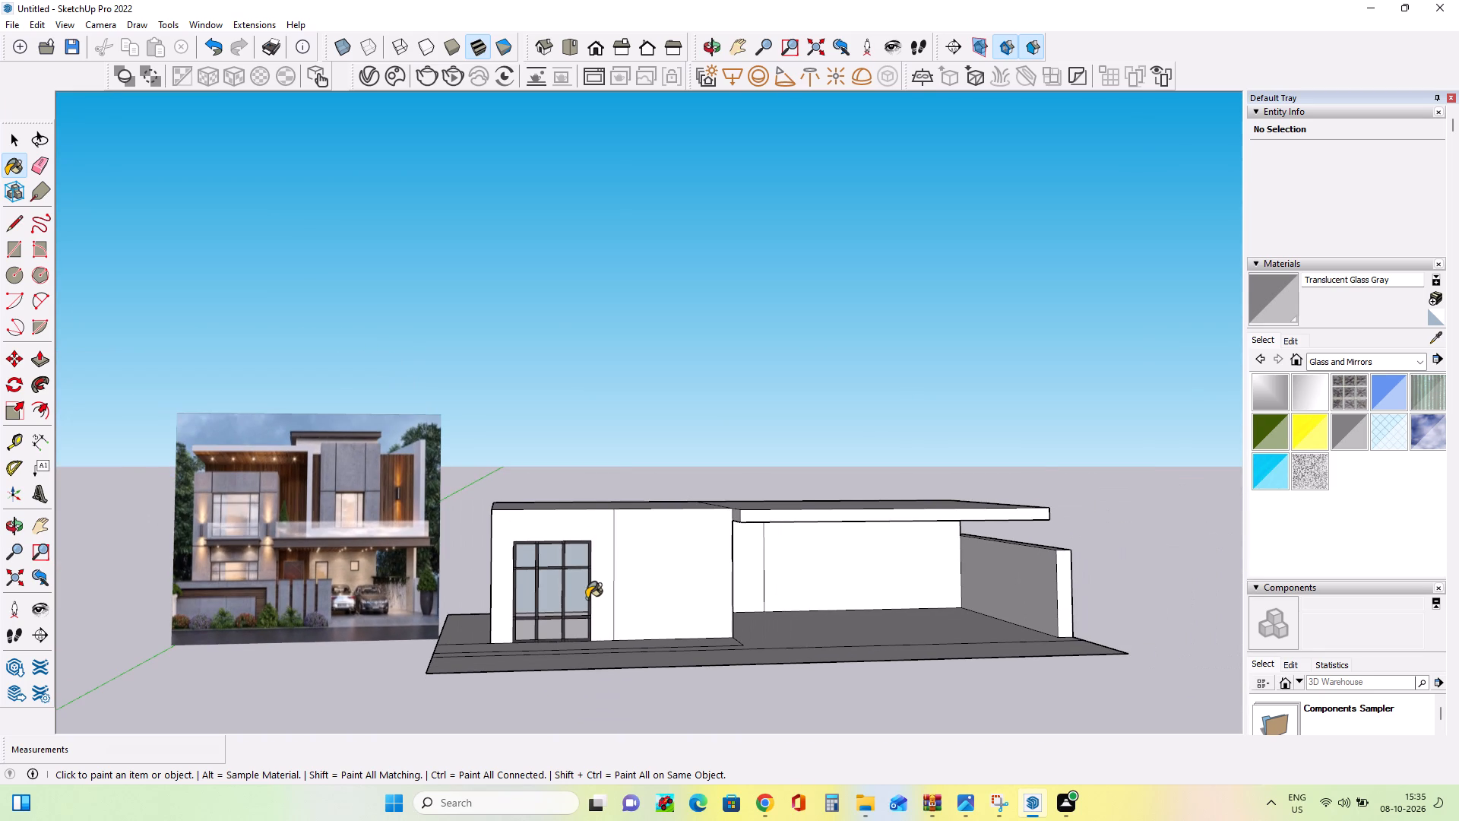
pyautogui.scroll(3, 448, 618)
pyautogui.scroll(3, 117, 540)
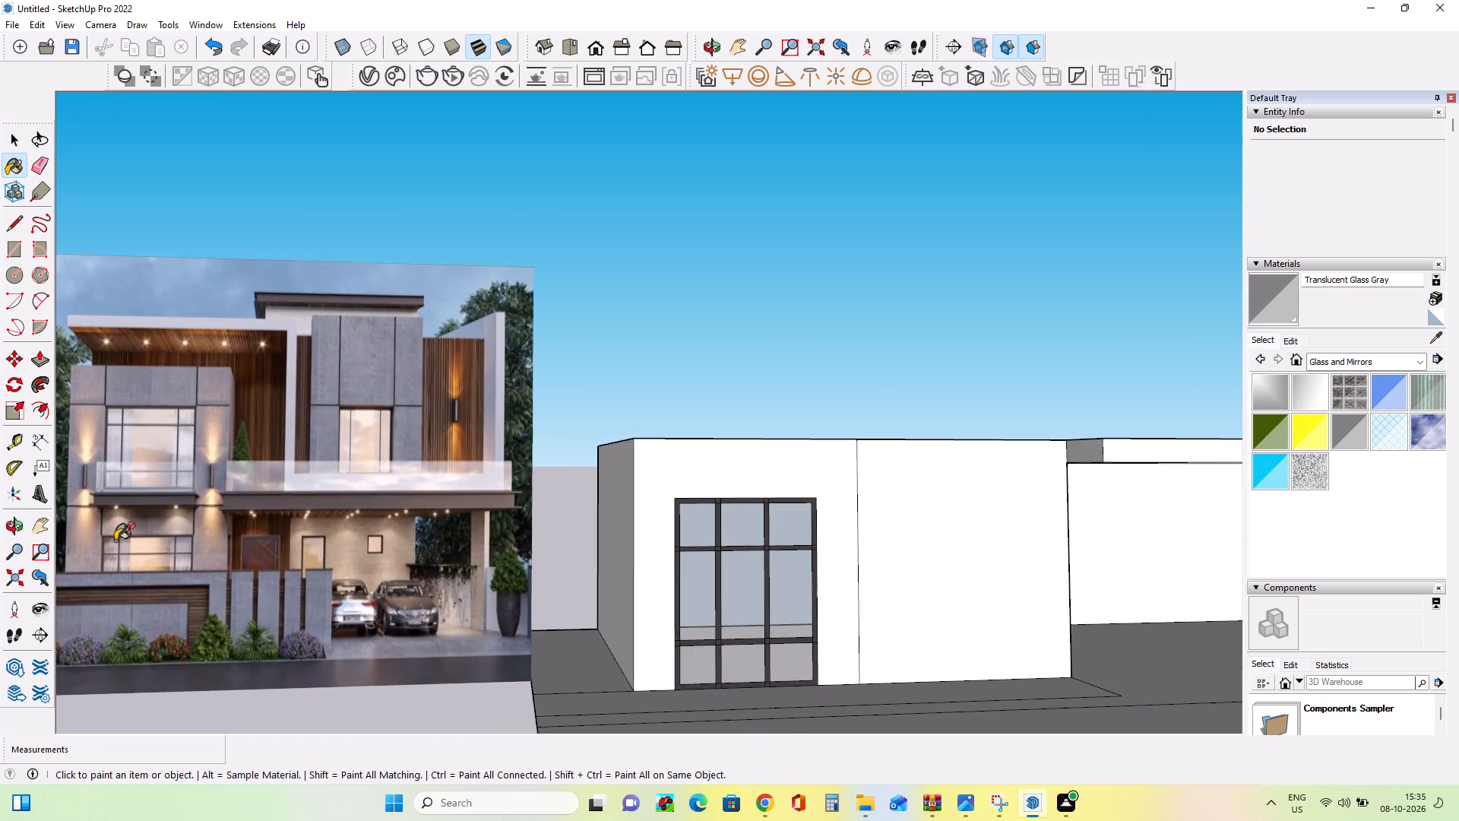
pyautogui.scroll(4, 117, 540)
pyautogui.scroll(-2, 117, 540)
pyautogui.scroll(1, 117, 540)
pyautogui.scroll(-4, 117, 540)
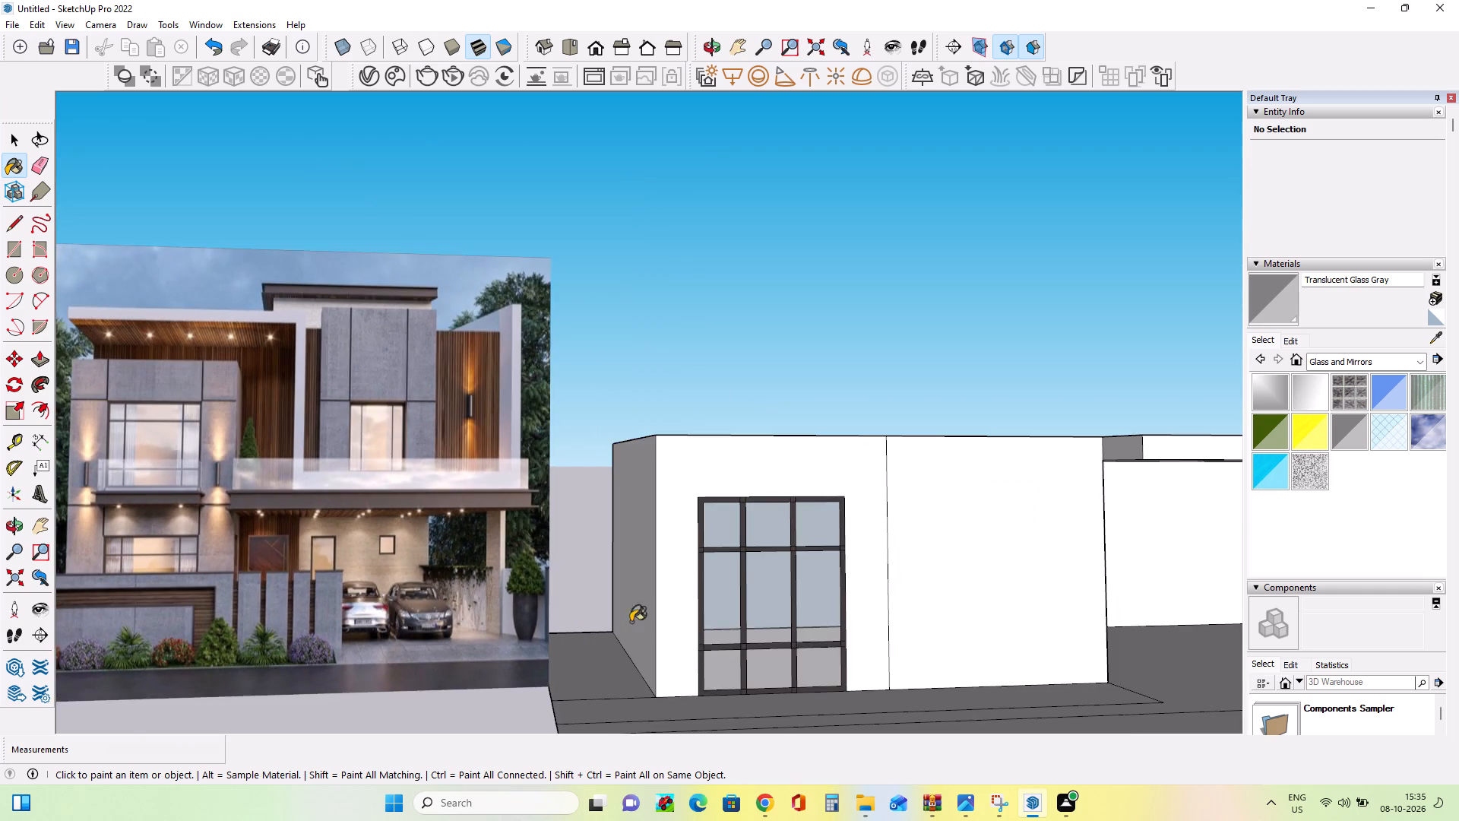
pyautogui.scroll(-3, 694, 643)
pyautogui.moveTo(929, 675); pyautogui.dragTo(888, 694, button='middle')
pyautogui.scroll(3, 784, 654)
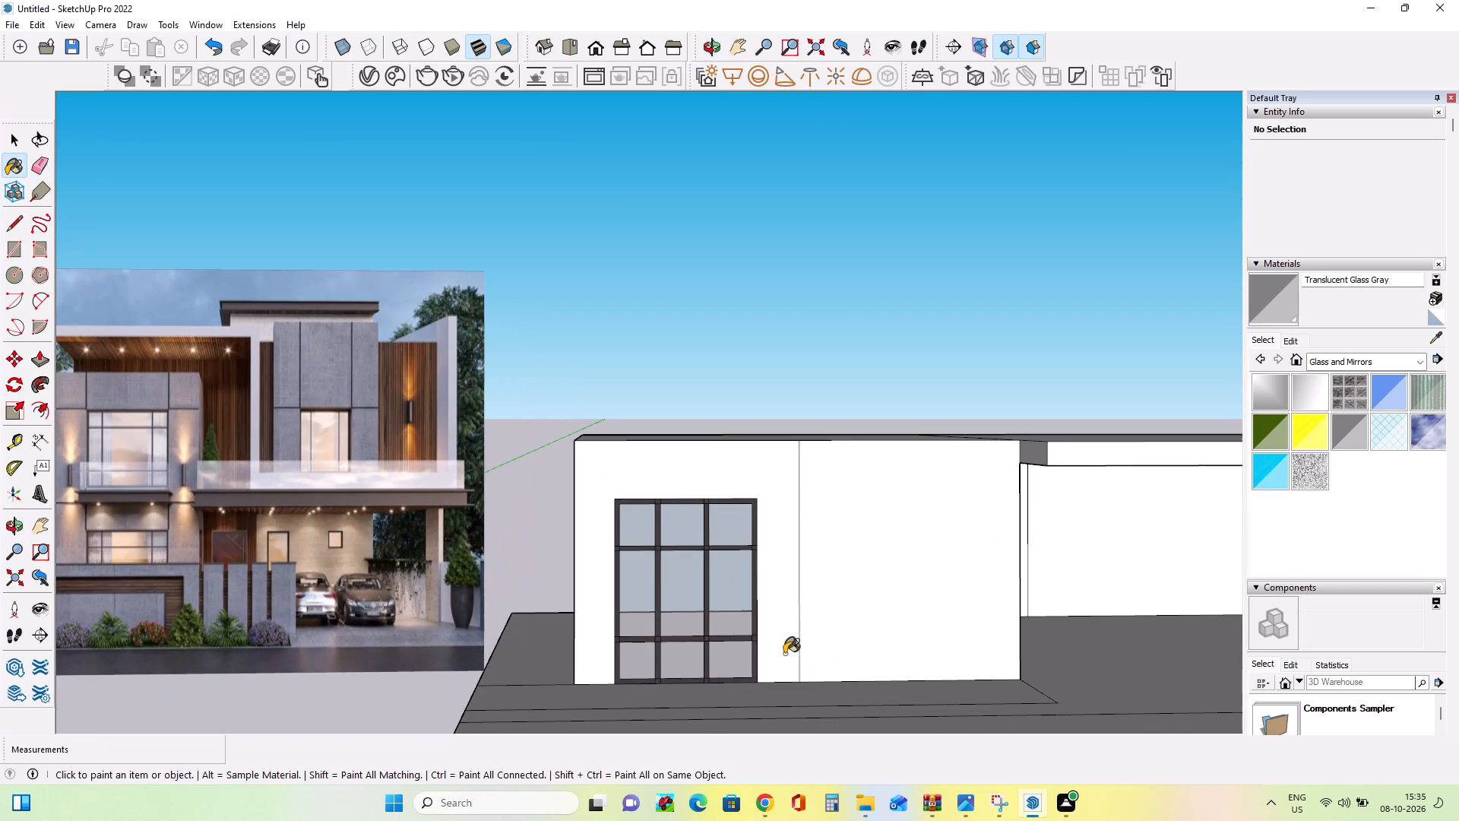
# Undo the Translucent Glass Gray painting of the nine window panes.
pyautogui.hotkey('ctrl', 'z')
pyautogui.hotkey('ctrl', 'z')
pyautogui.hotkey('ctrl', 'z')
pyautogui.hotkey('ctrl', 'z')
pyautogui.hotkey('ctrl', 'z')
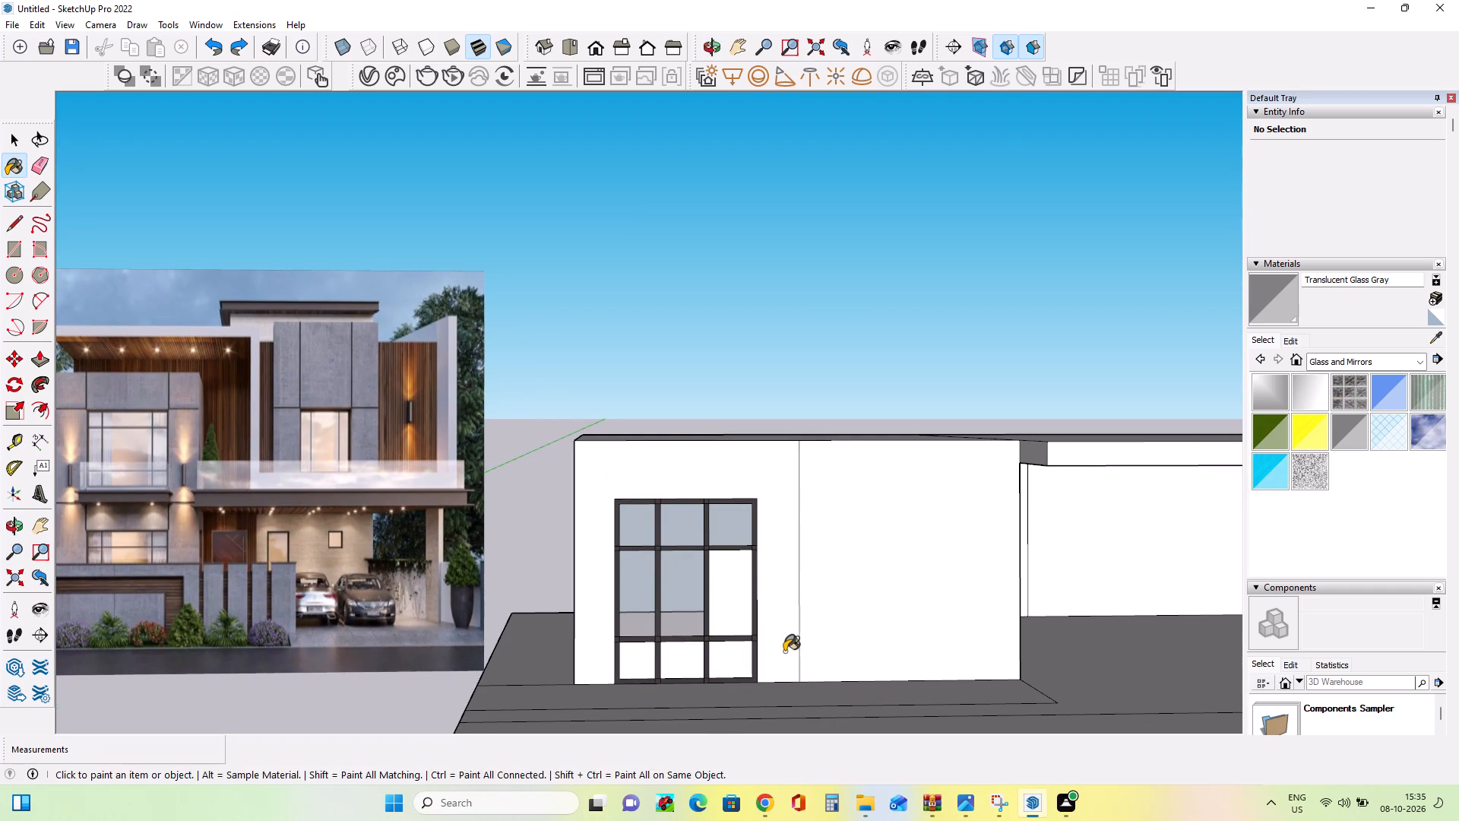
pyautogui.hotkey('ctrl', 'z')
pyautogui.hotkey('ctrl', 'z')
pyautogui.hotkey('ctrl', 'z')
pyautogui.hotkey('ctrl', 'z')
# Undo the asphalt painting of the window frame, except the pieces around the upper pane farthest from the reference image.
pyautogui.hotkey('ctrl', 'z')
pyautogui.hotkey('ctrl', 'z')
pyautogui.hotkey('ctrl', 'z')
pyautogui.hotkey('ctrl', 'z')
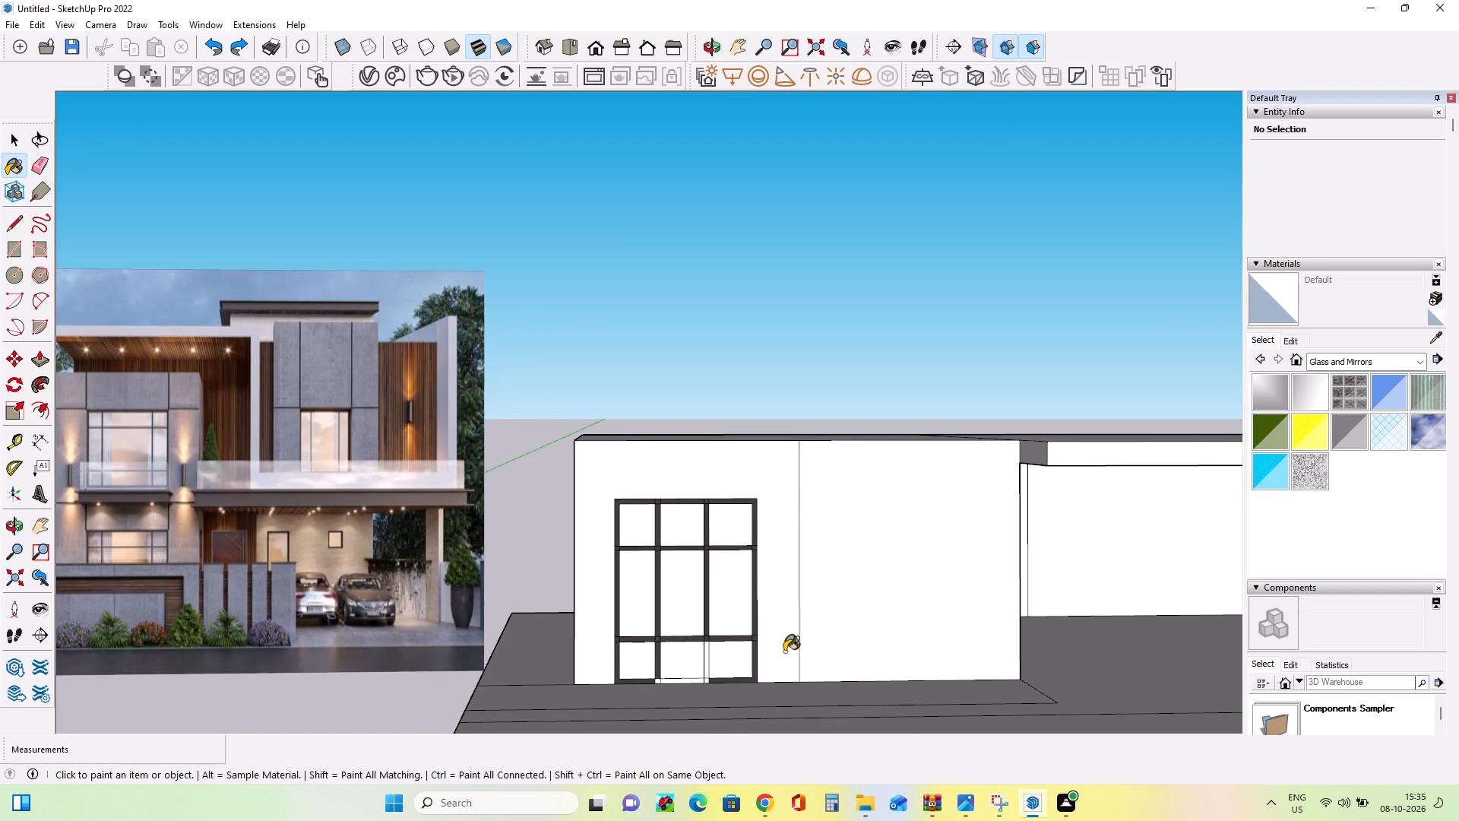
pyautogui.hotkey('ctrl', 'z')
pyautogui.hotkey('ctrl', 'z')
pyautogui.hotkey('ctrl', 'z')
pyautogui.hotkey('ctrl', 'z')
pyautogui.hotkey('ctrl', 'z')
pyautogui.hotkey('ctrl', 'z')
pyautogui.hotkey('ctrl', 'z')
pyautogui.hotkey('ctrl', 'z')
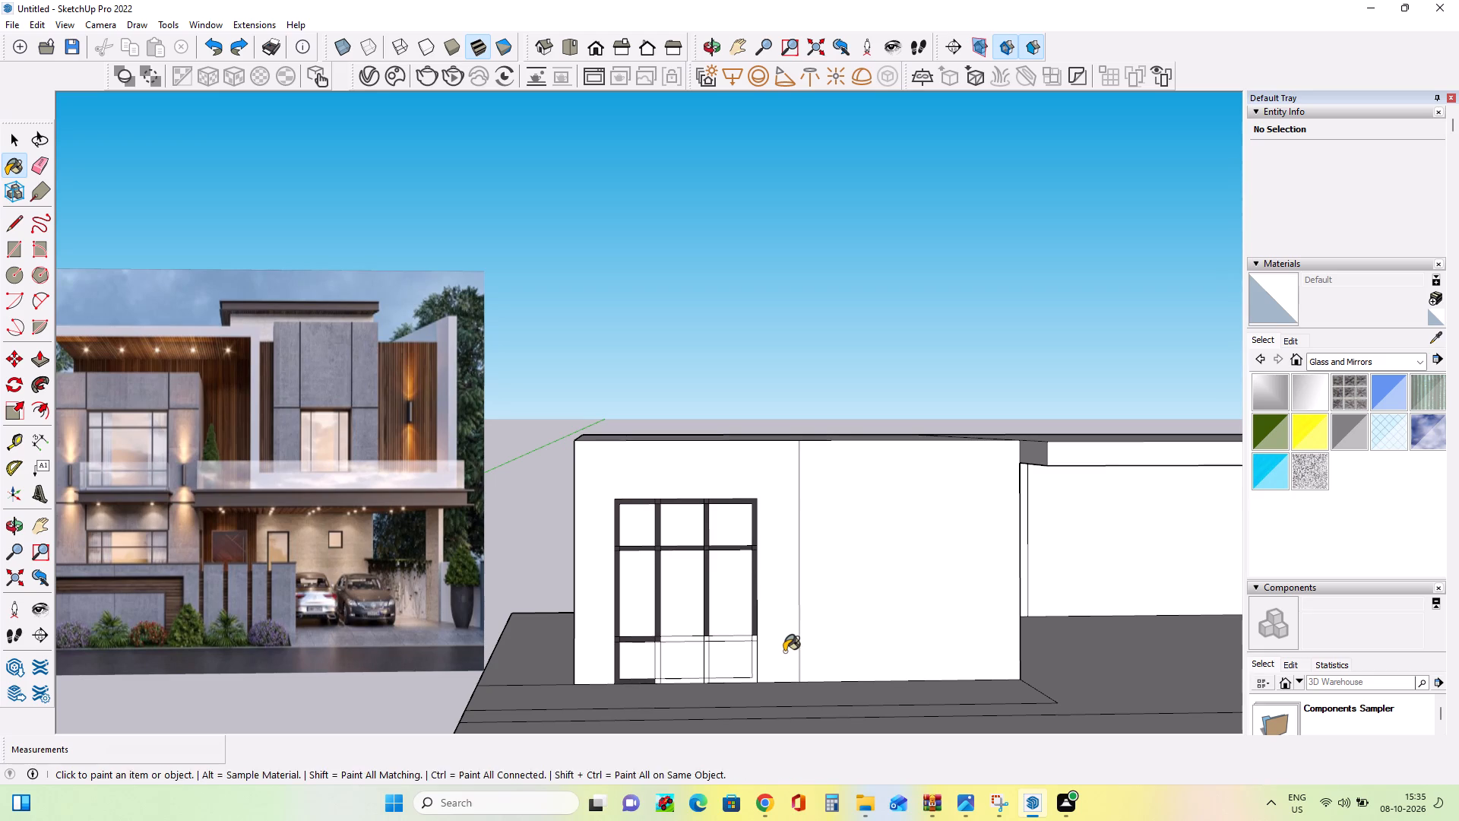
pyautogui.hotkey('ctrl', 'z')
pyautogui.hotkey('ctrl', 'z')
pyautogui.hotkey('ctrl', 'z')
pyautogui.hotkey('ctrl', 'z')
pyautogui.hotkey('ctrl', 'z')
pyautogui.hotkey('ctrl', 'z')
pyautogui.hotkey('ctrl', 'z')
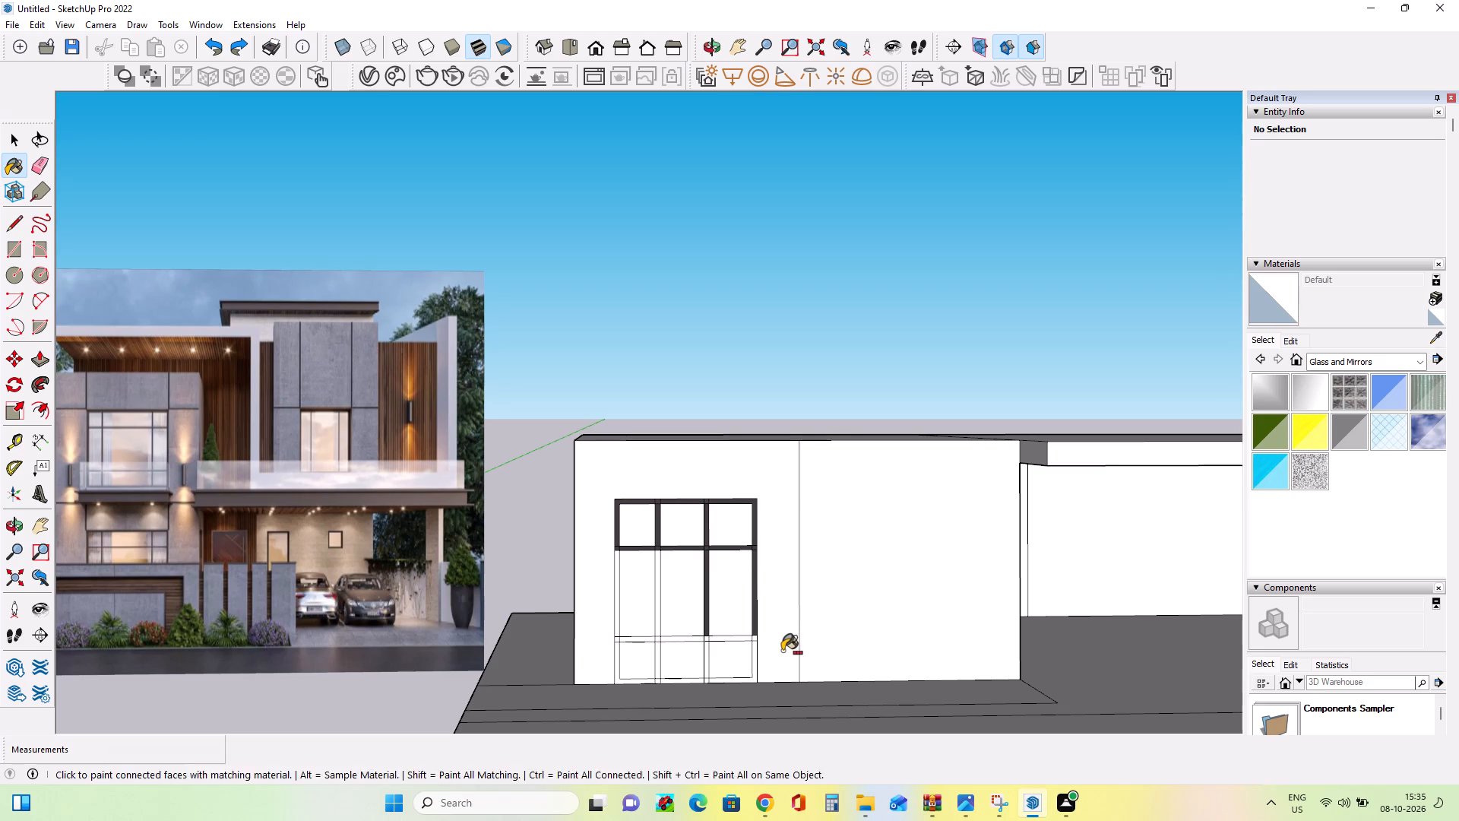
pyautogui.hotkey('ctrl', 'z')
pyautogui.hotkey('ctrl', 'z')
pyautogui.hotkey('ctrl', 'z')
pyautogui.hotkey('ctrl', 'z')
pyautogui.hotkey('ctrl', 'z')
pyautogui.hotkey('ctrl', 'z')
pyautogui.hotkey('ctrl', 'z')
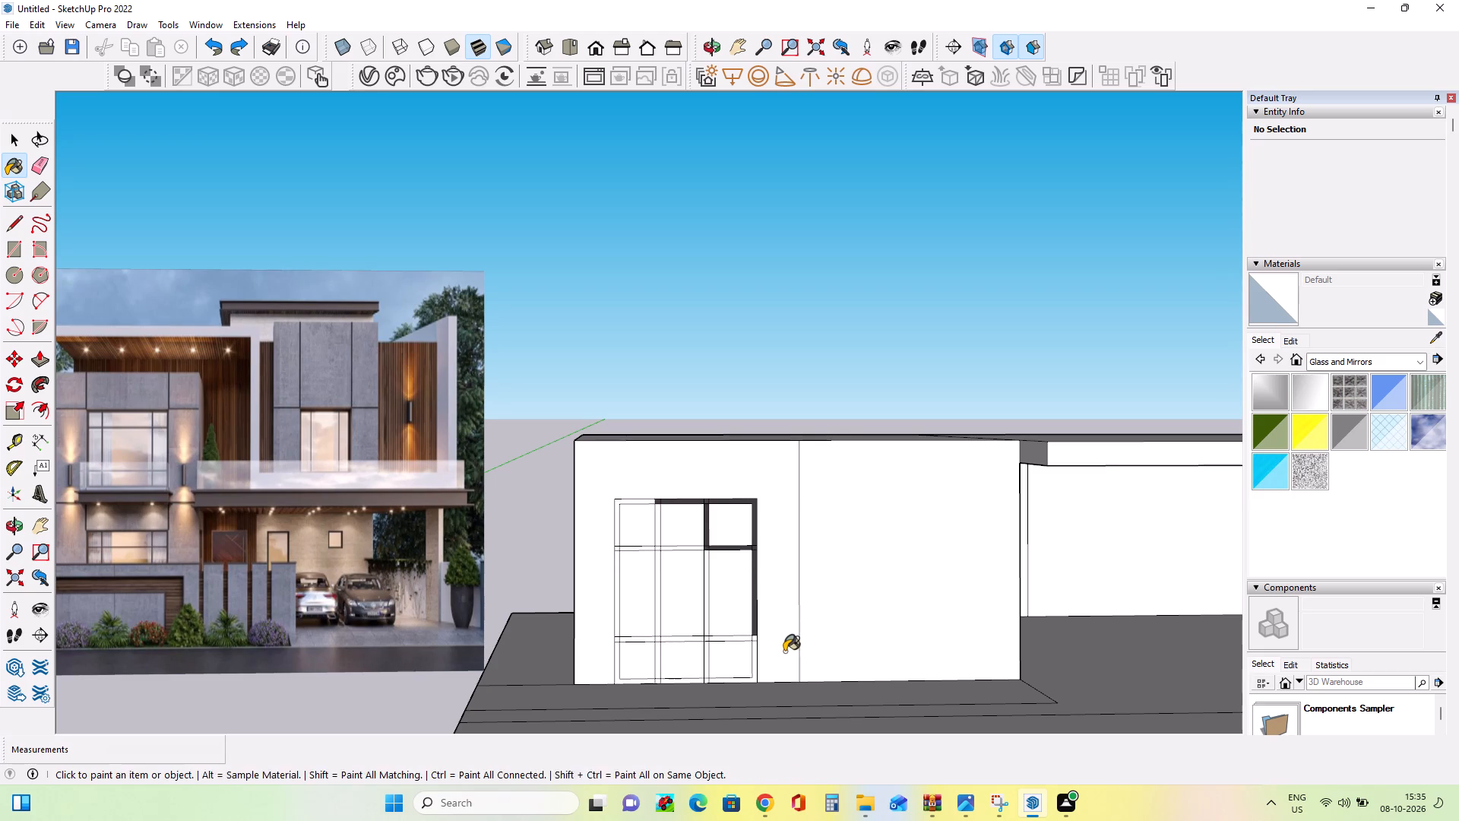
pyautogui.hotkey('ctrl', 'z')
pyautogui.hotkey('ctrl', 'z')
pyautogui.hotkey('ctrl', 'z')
# Undo the remaining asphalt painting and the mullion and rail rectangles, back to the window's plain double frame outline.
pyautogui.hotkey('ctrl', 'z')
pyautogui.hotkey('ctrl', 'z')
pyautogui.hotkey('ctrl', 'z')
pyautogui.hotkey('ctrl', 'z')
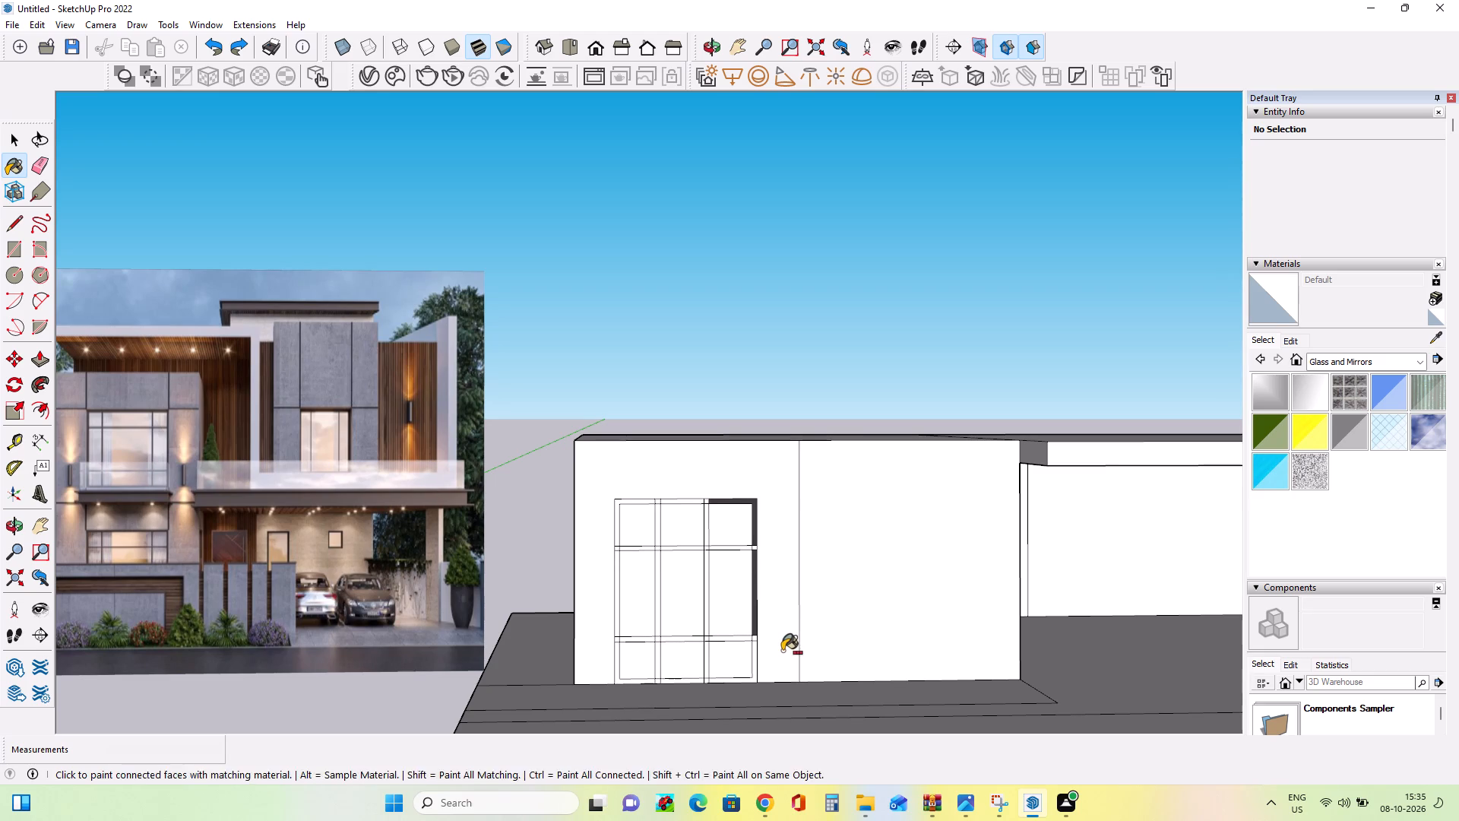
pyautogui.hotkey('ctrl', 'z')
pyautogui.hotkey('ctrl', 'z')
pyautogui.hotkey('ctrl', 'z')
pyautogui.hotkey('ctrl', 'z')
pyautogui.hotkey('ctrl', 'z')
pyautogui.hotkey('ctrl', 'z')
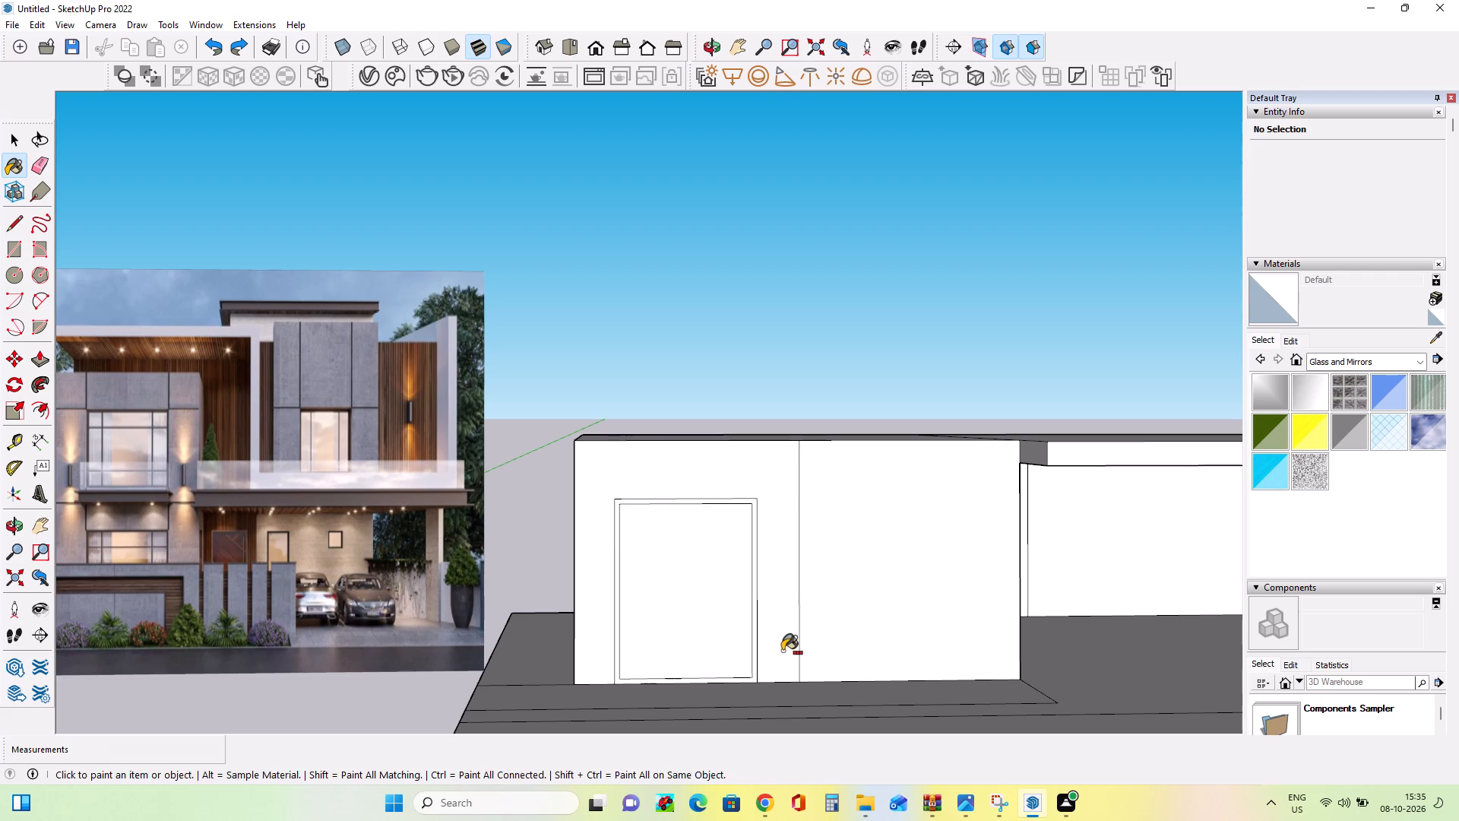
# Draw the first vertical mullion rectangle on the ground-floor window, about 5 1/2" by 17' 6 13/16", from outer top edge to inner bottom edge.
pyautogui.scroll(-7, 681, 628)
pyautogui.moveTo(701, 648); pyautogui.dragTo(717, 673, button='middle')
pyautogui.scroll(8, 704, 643)
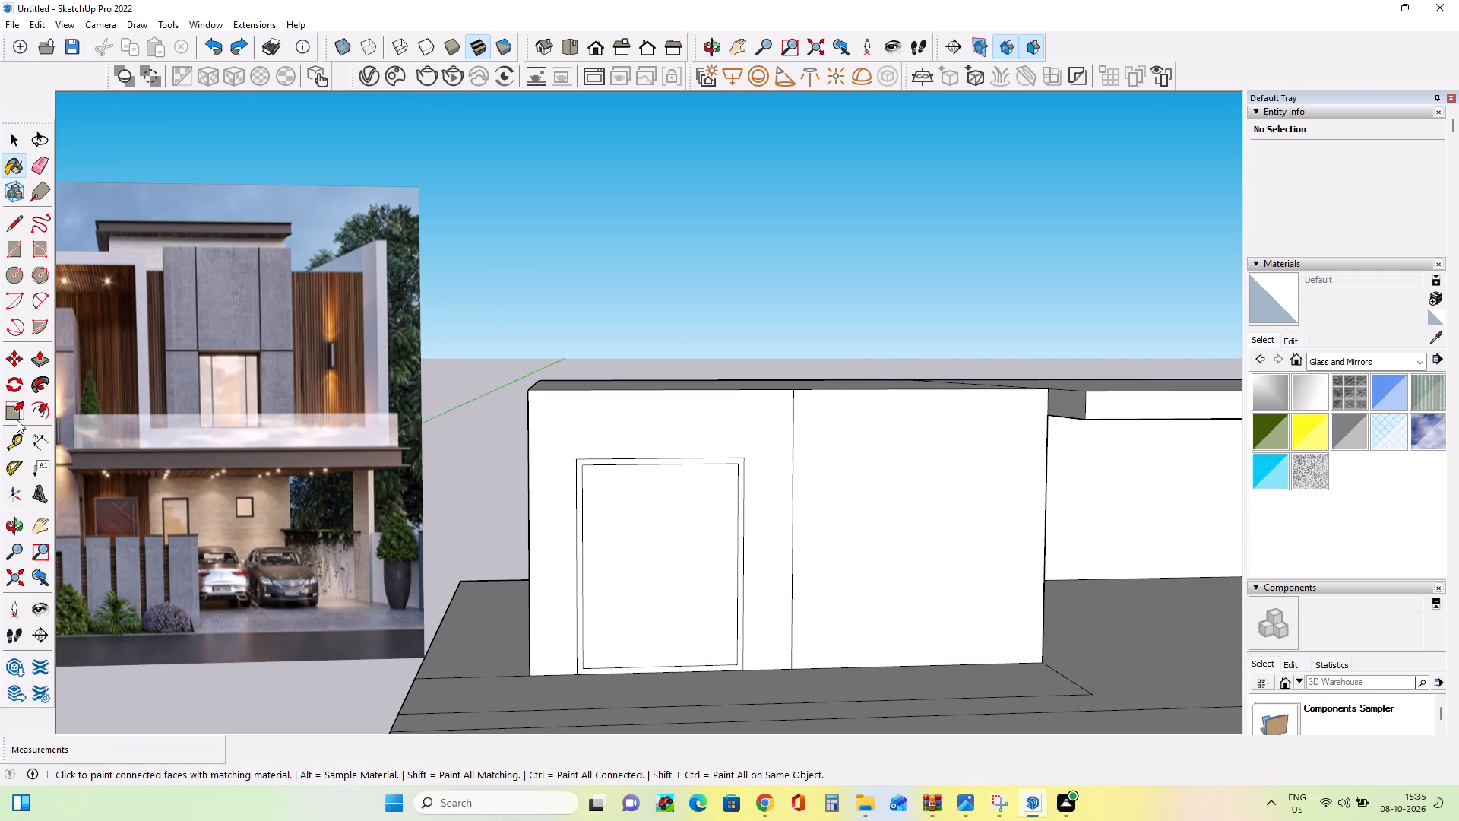
pyautogui.click(13, 250)
pyautogui.scroll(3, 685, 512)
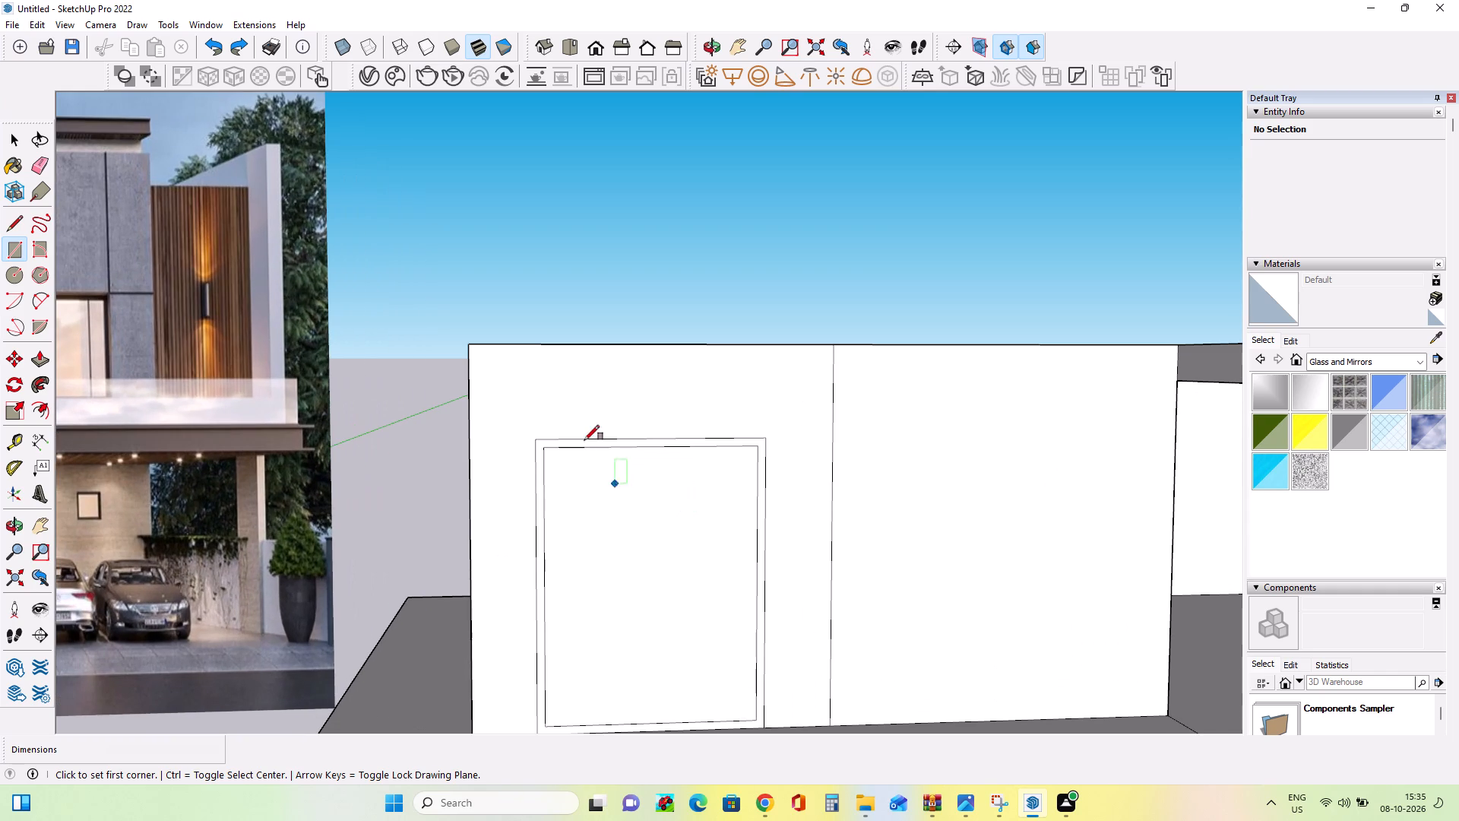
pyautogui.click(605, 439)
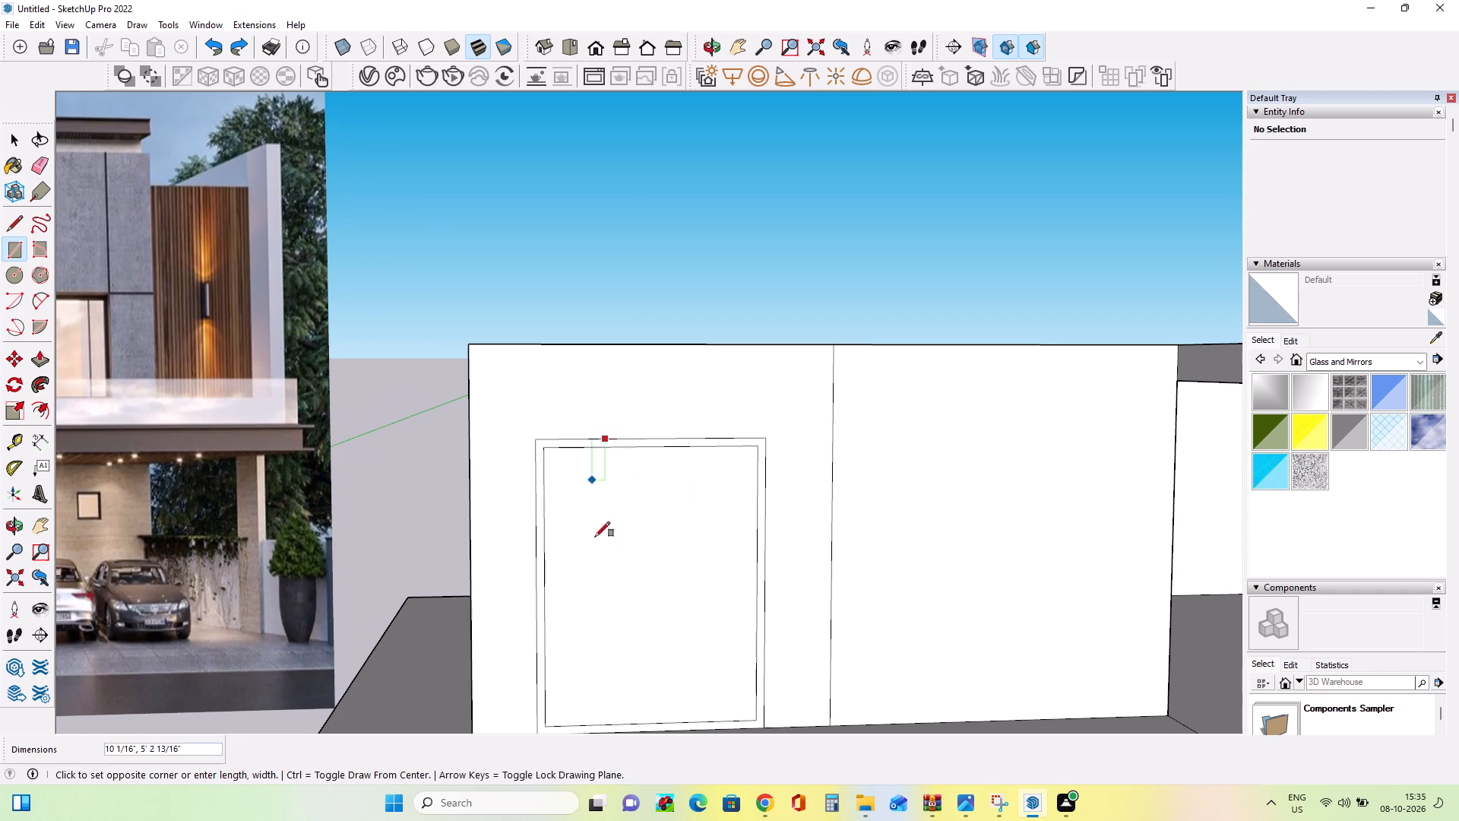
pyautogui.scroll(3, 619, 726)
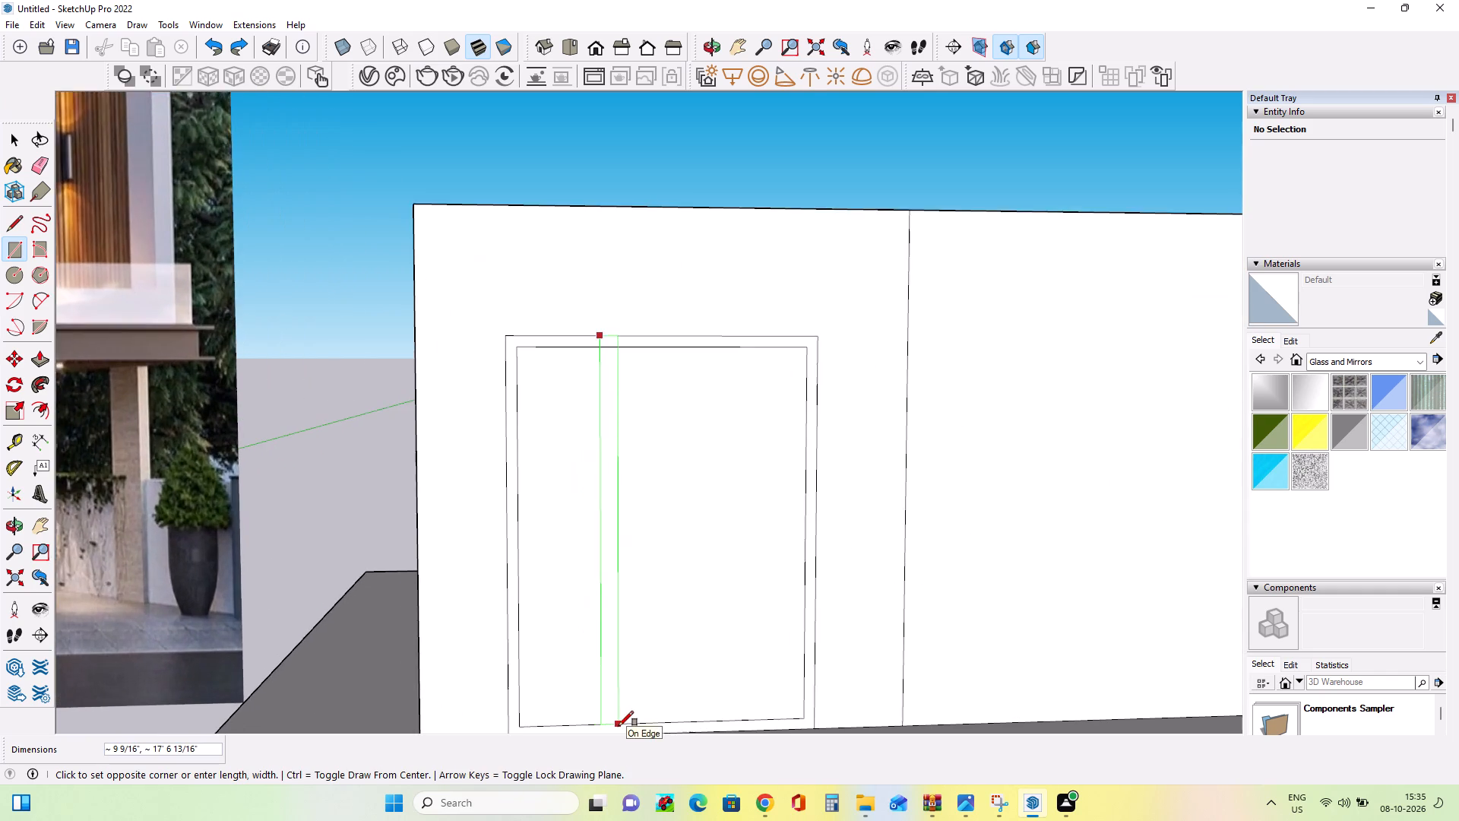
pyautogui.scroll(2, 619, 726)
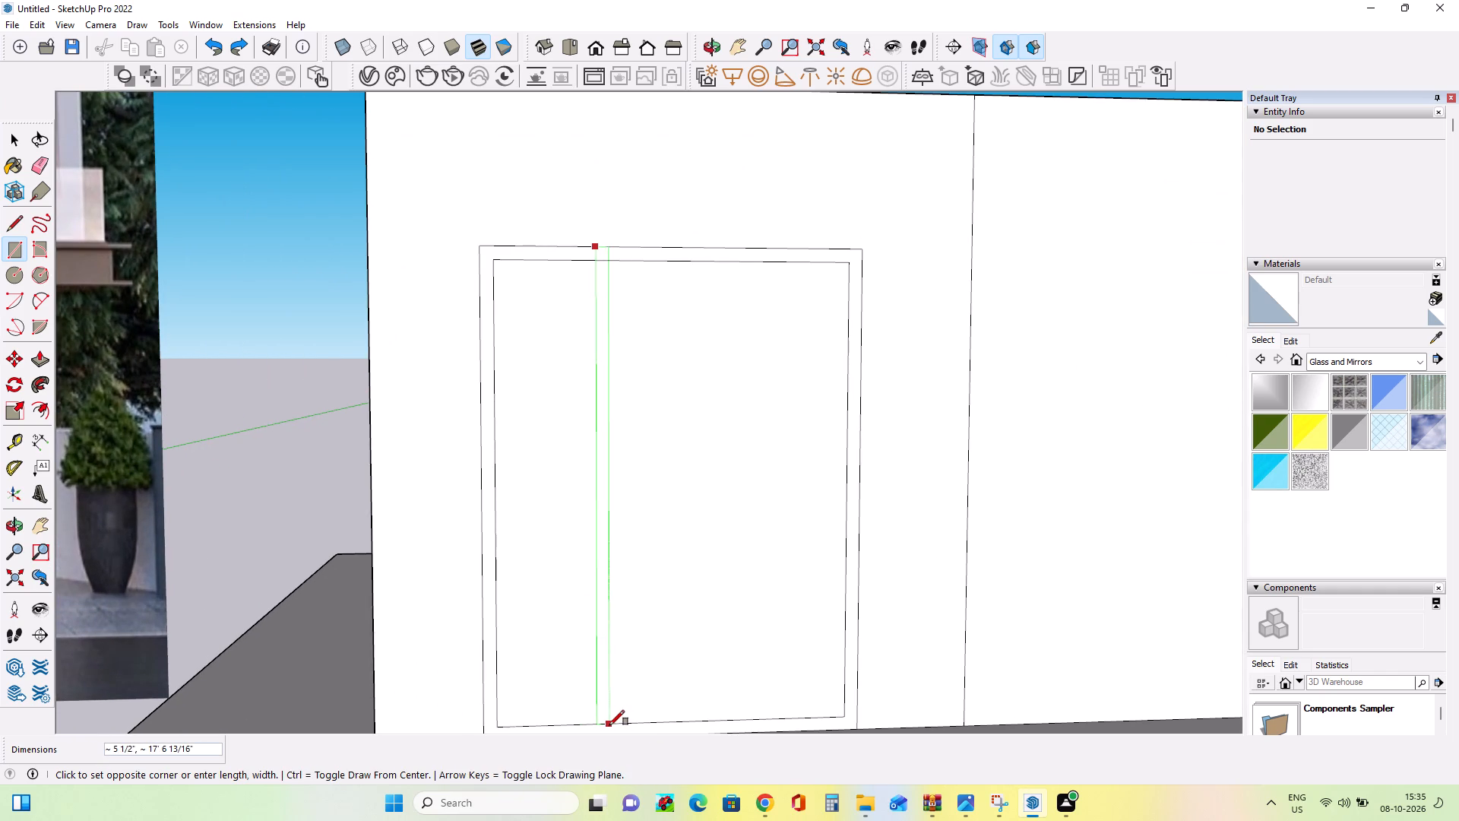
pyautogui.click(607, 726)
# Draw the second vertical mullion rectangle, about 3 7/16" by 17' 6 13/16", on the window's side farthest from the reference image.
pyautogui.scroll(-3, 635, 709)
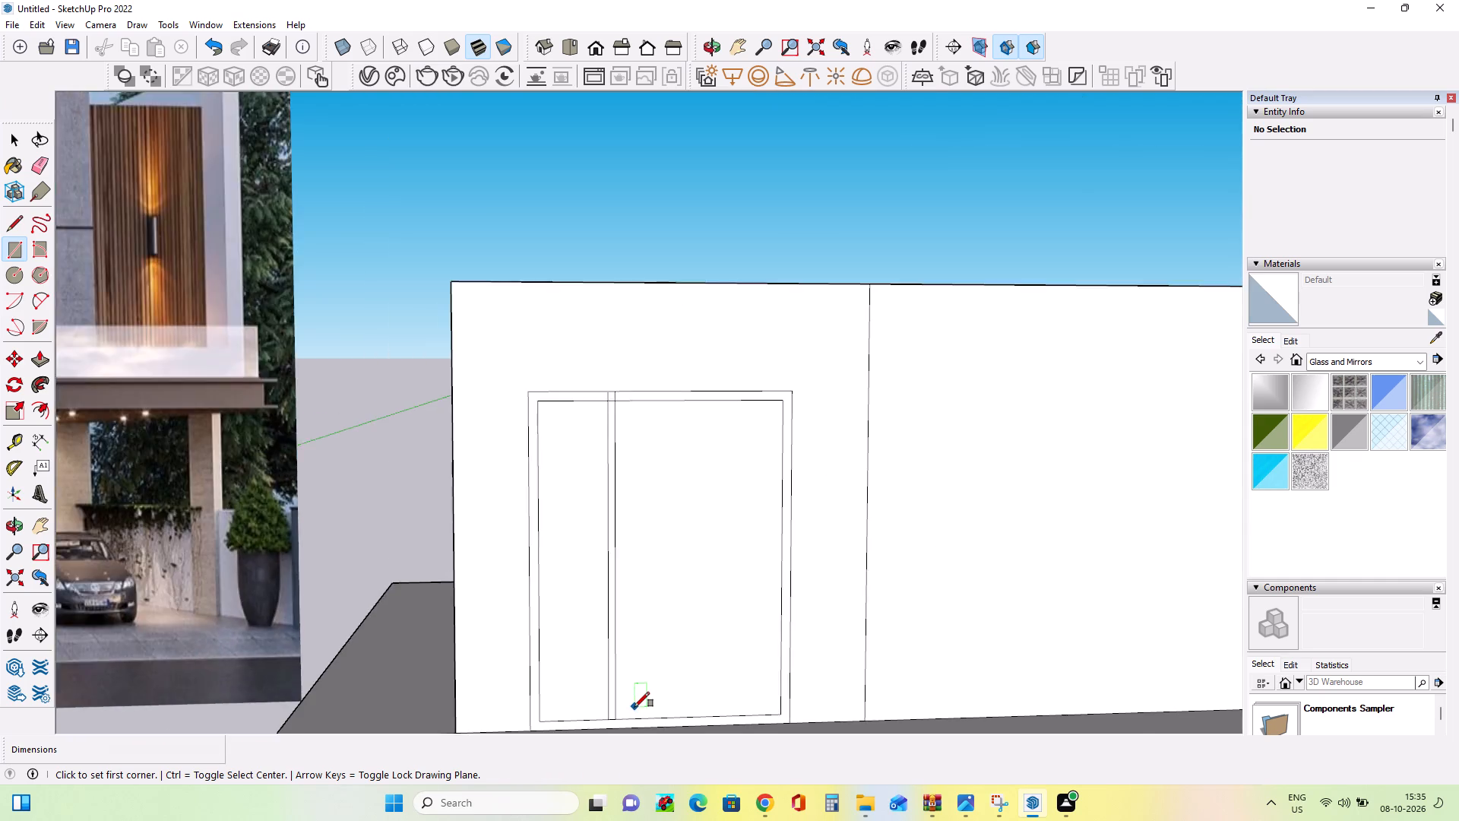
pyautogui.scroll(-8, 635, 707)
pyautogui.scroll(-3, 707, 702)
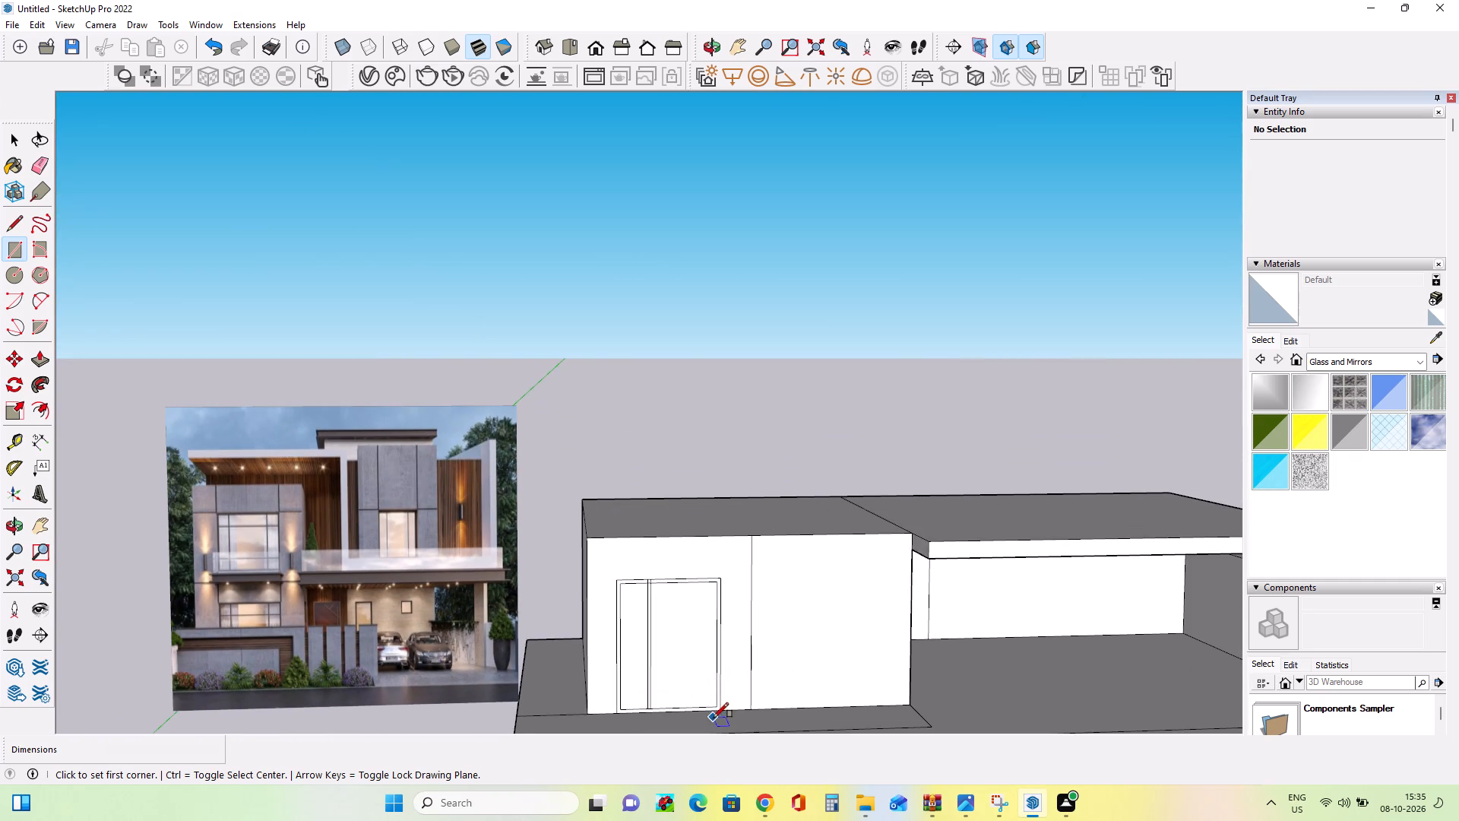
pyautogui.moveTo(710, 718); pyautogui.dragTo(685, 716, button='middle')
pyautogui.scroll(6, 691, 715)
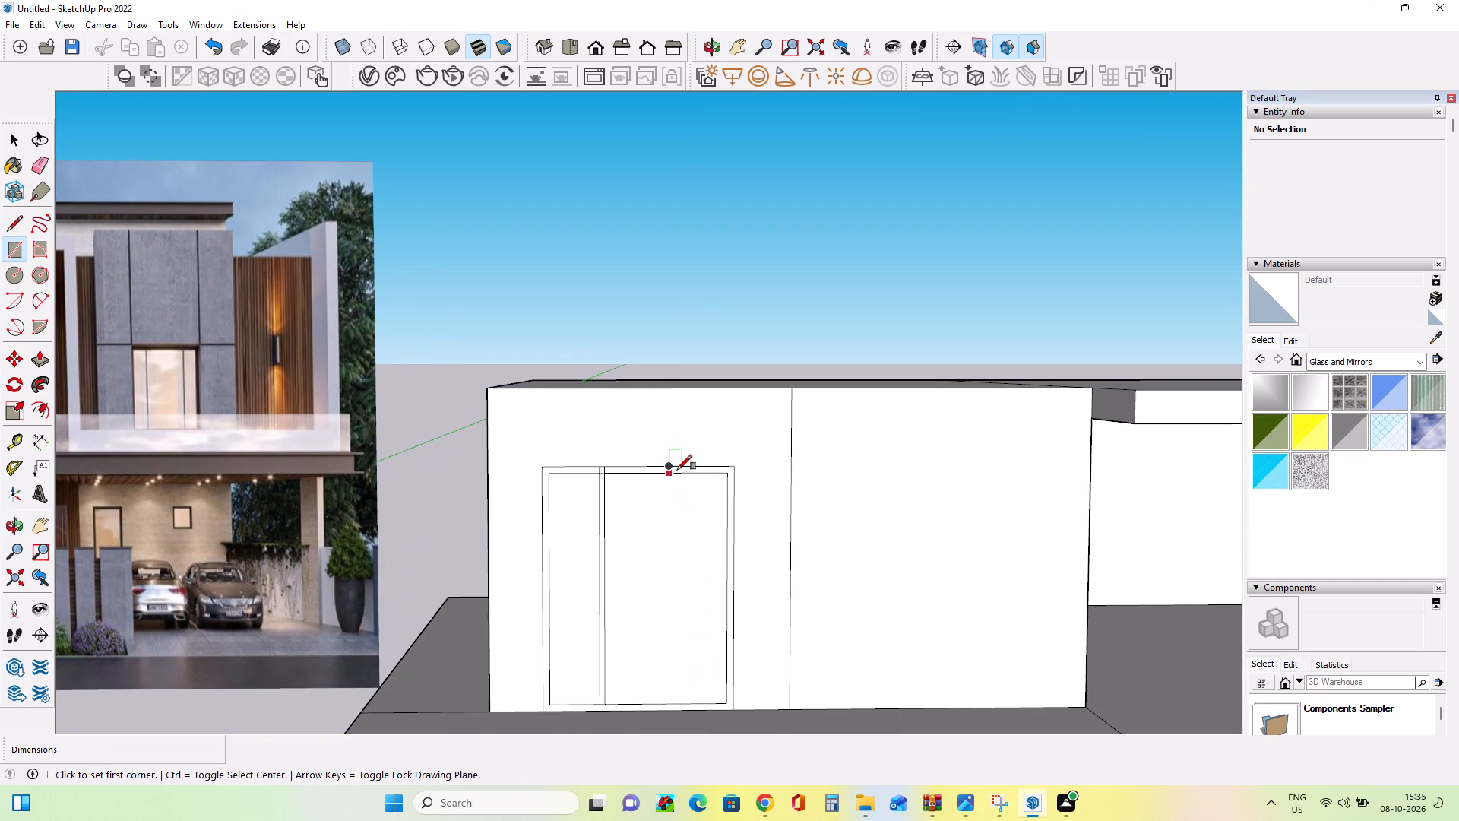
pyautogui.click(682, 468)
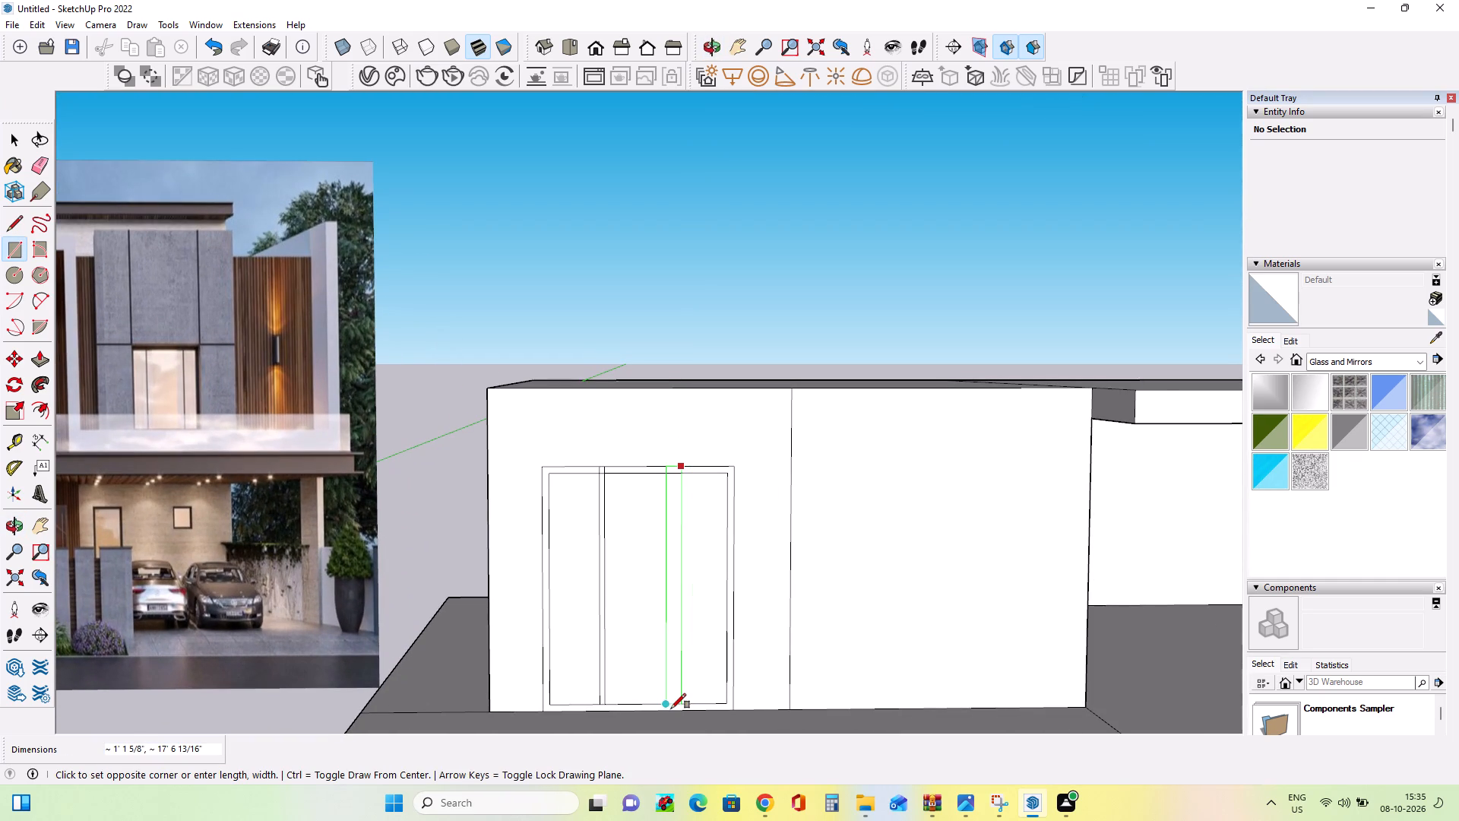
pyautogui.scroll(4, 671, 708)
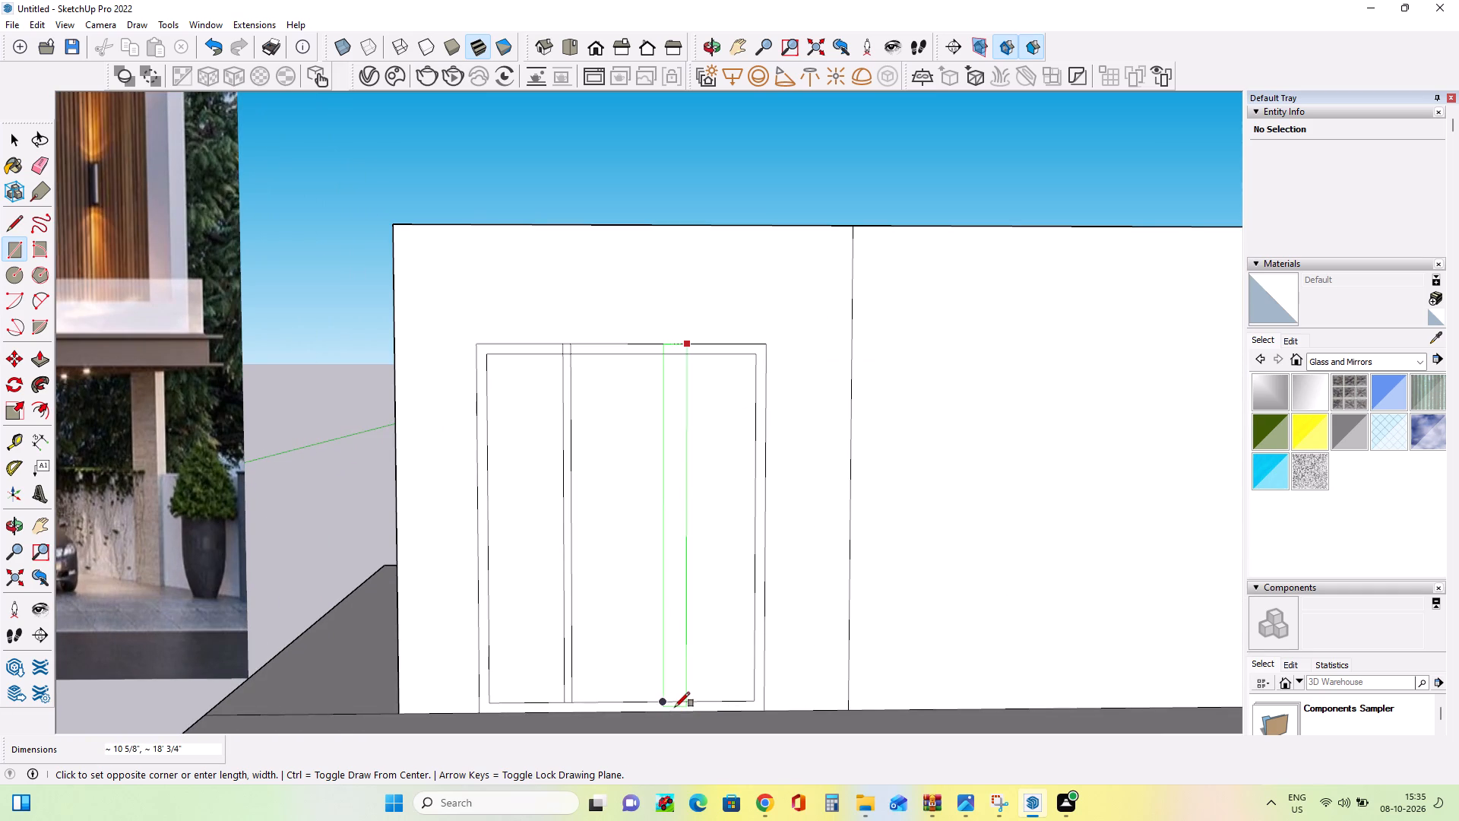
pyautogui.scroll(5, 675, 707)
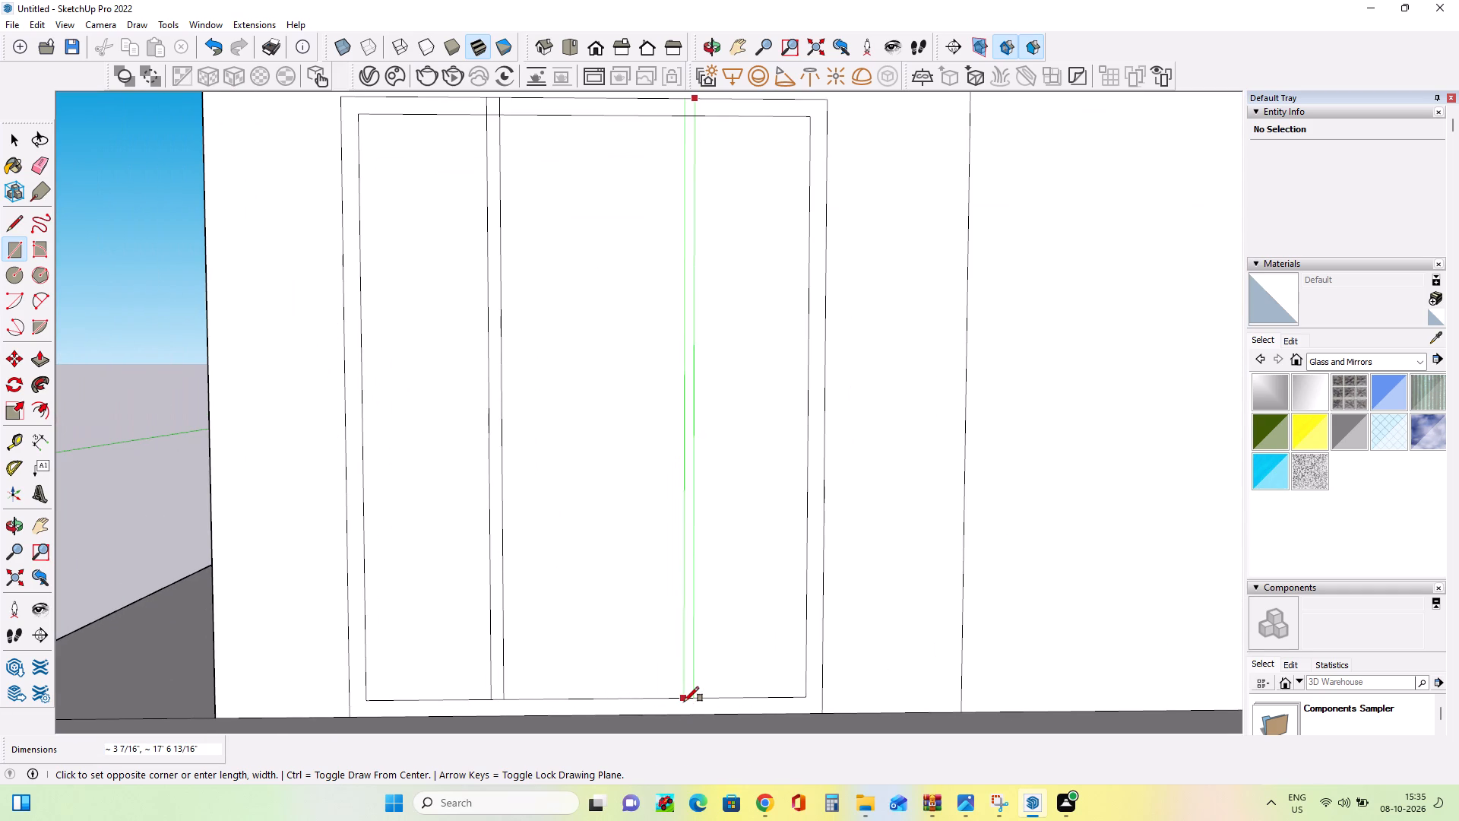
pyautogui.click(684, 702)
# Erase the inner frame outline's vertical edge nearest the reference image and its top segment between the two mullions.
pyautogui.scroll(-2, 685, 705)
pyautogui.scroll(-10, 674, 484)
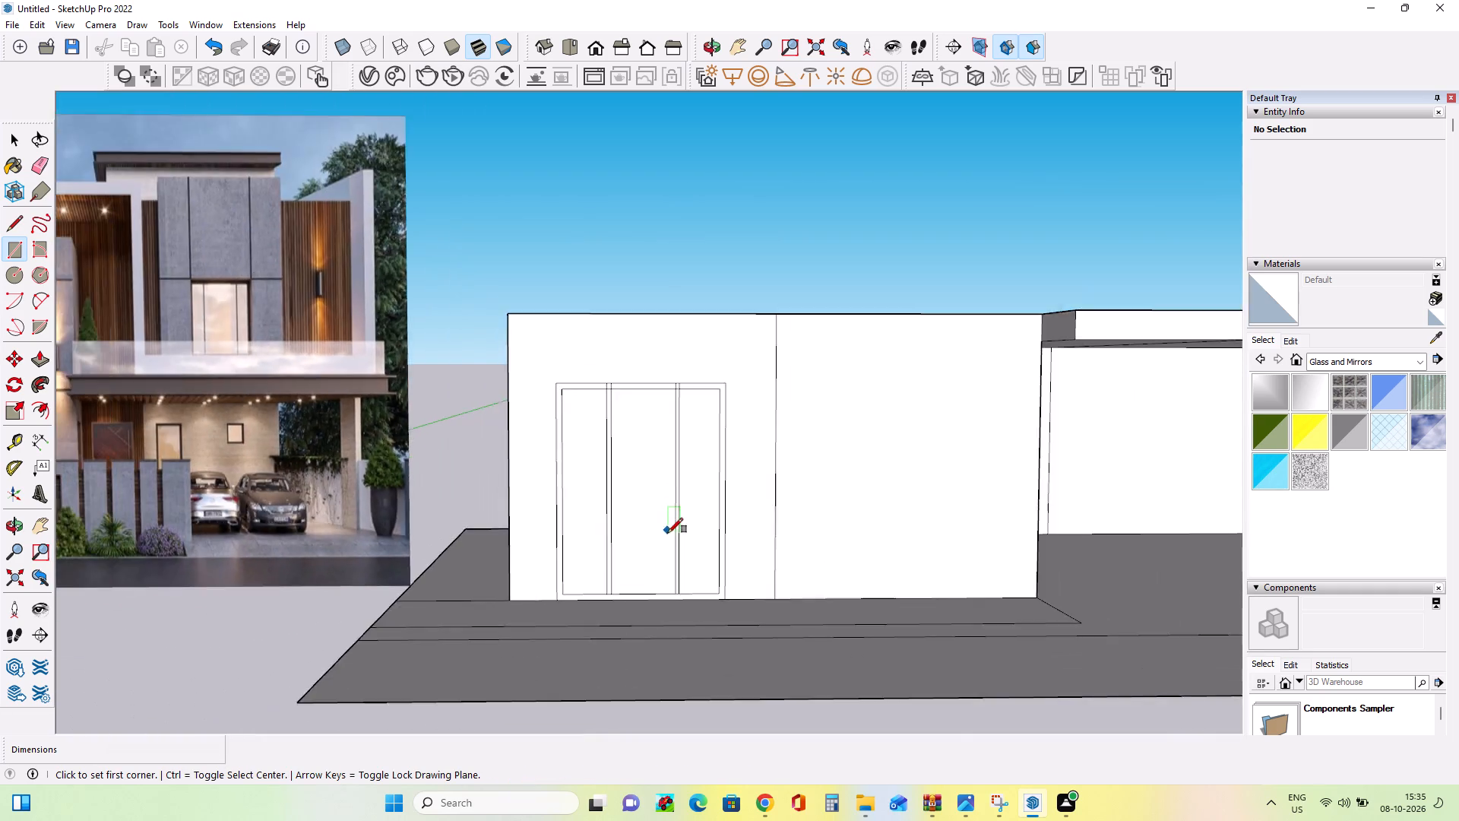
pyautogui.scroll(-3, 668, 533)
pyautogui.moveTo(688, 581); pyautogui.dragTo(725, 613, button='middle')
pyautogui.scroll(4, 628, 504)
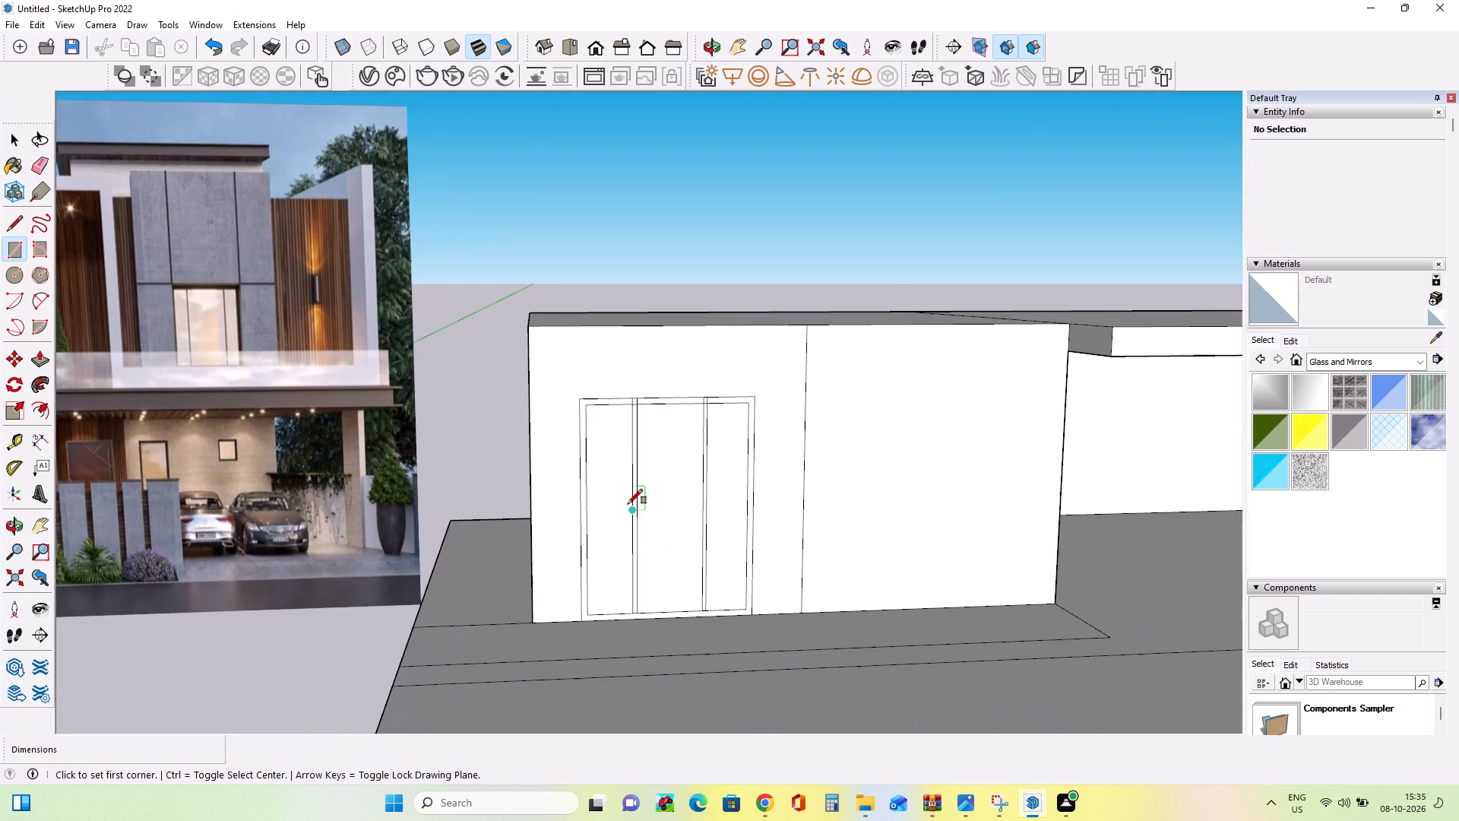
pyautogui.scroll(6, 628, 504)
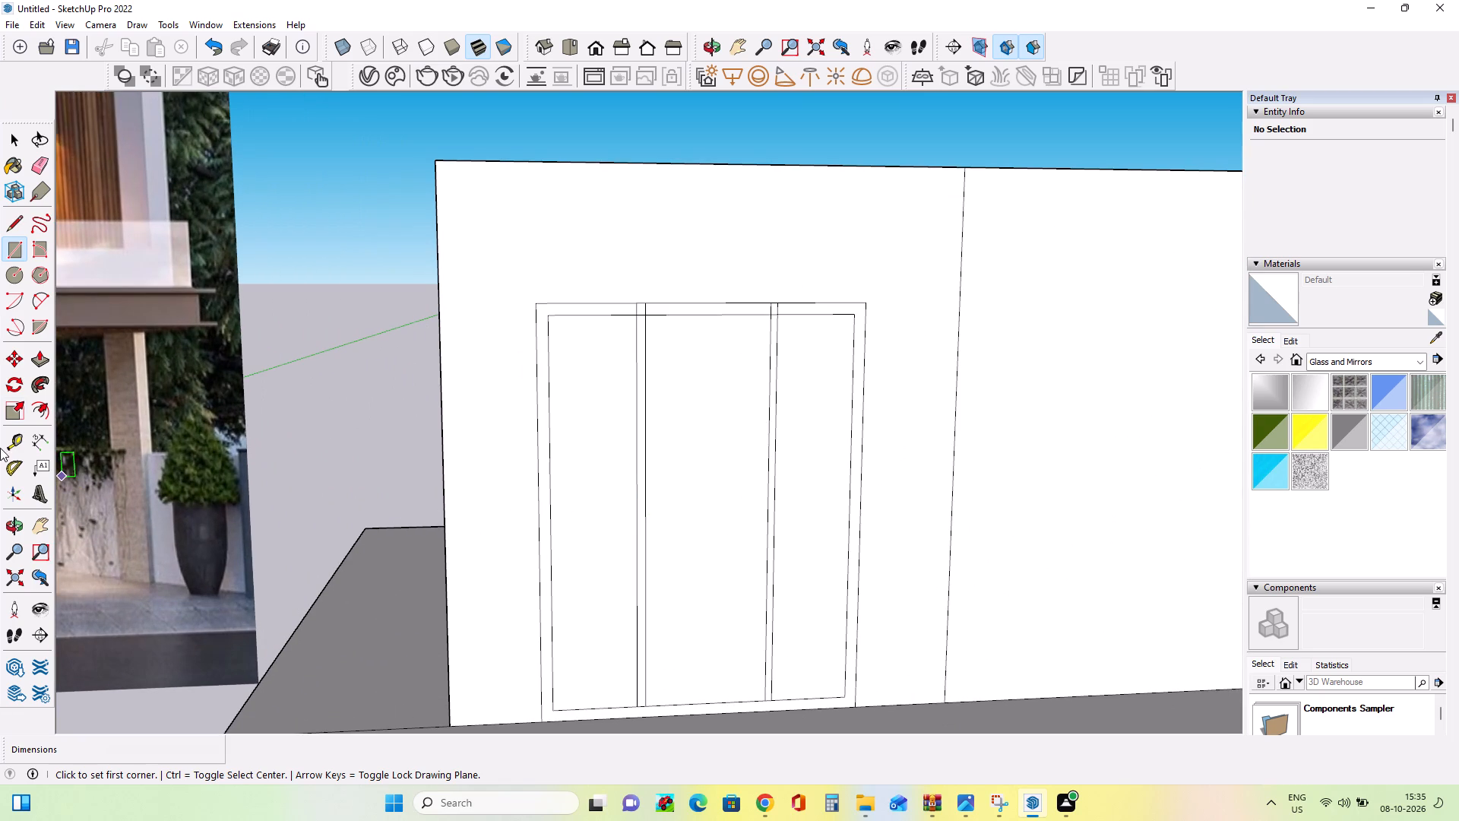
pyautogui.click(36, 162)
pyautogui.click(547, 372)
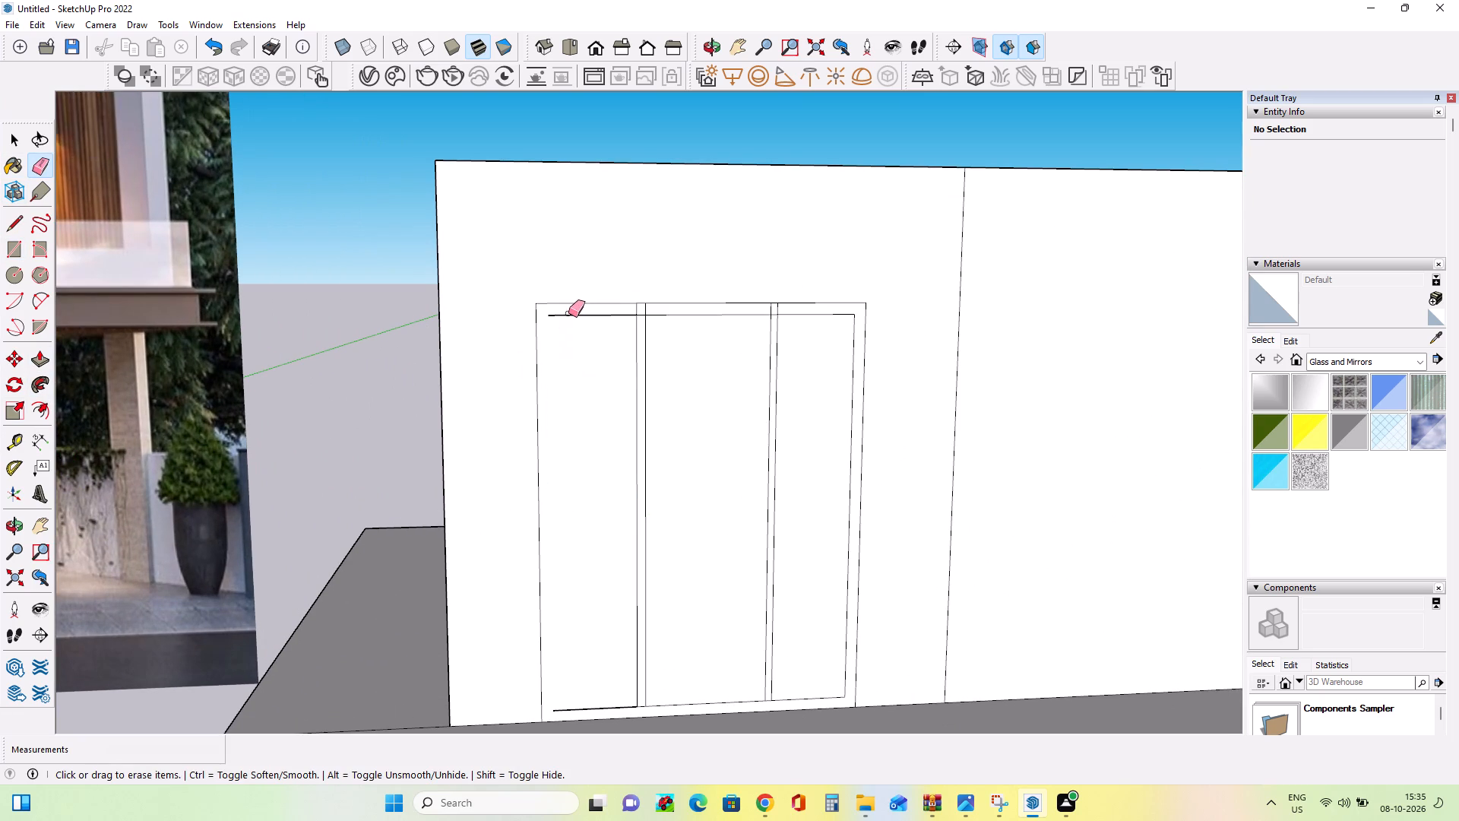
pyautogui.click(570, 318)
pyautogui.click(701, 315)
# Erase the inner outline's remaining top segments, including those crossing the mullions, and its vertical edge farthest from the reference image.
pyautogui.scroll(7, 584, 325)
pyautogui.click(697, 311)
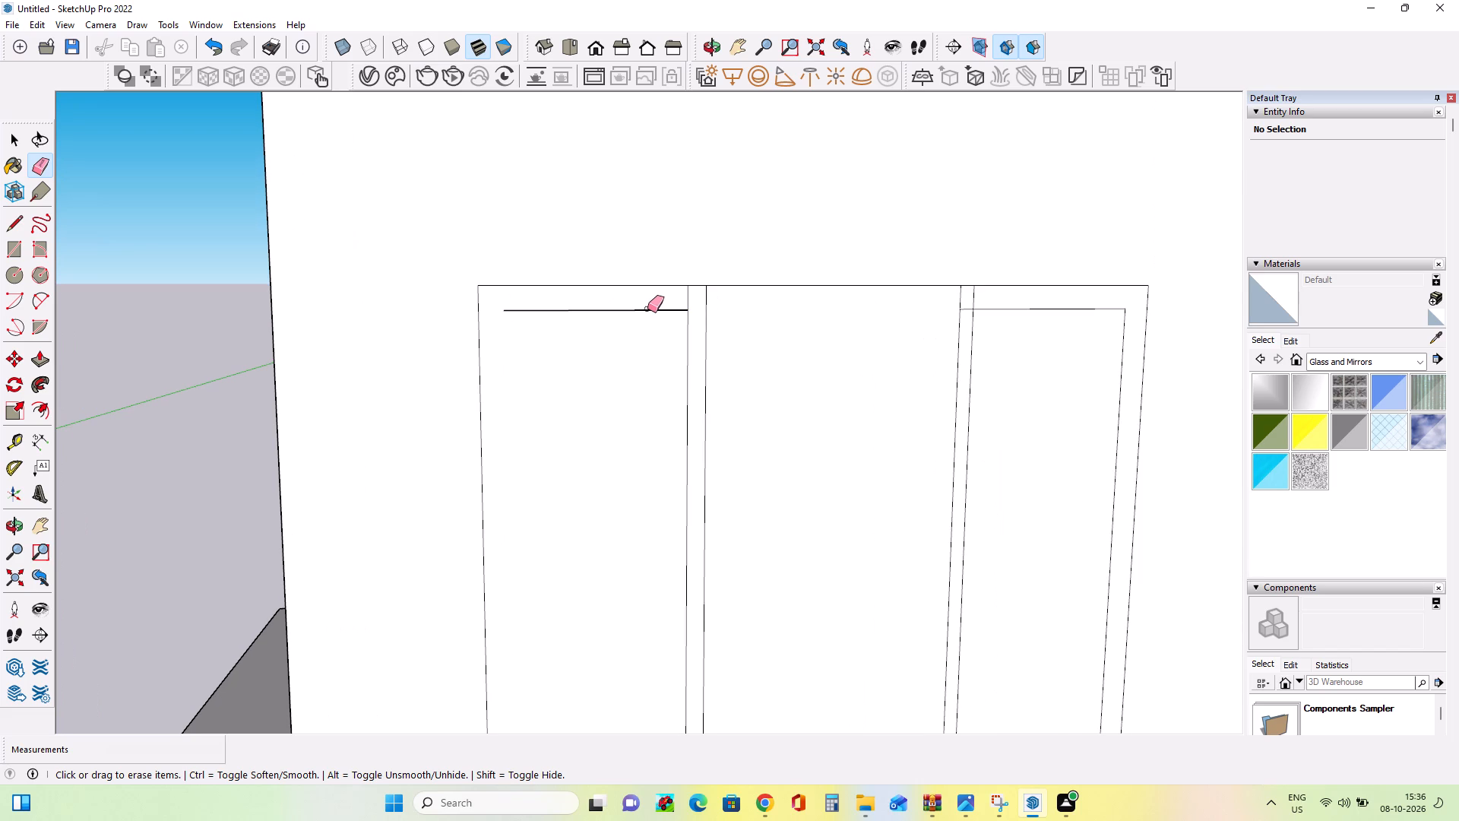
pyautogui.click(647, 308)
pyautogui.click(661, 312)
pyautogui.click(662, 308)
pyautogui.click(662, 307)
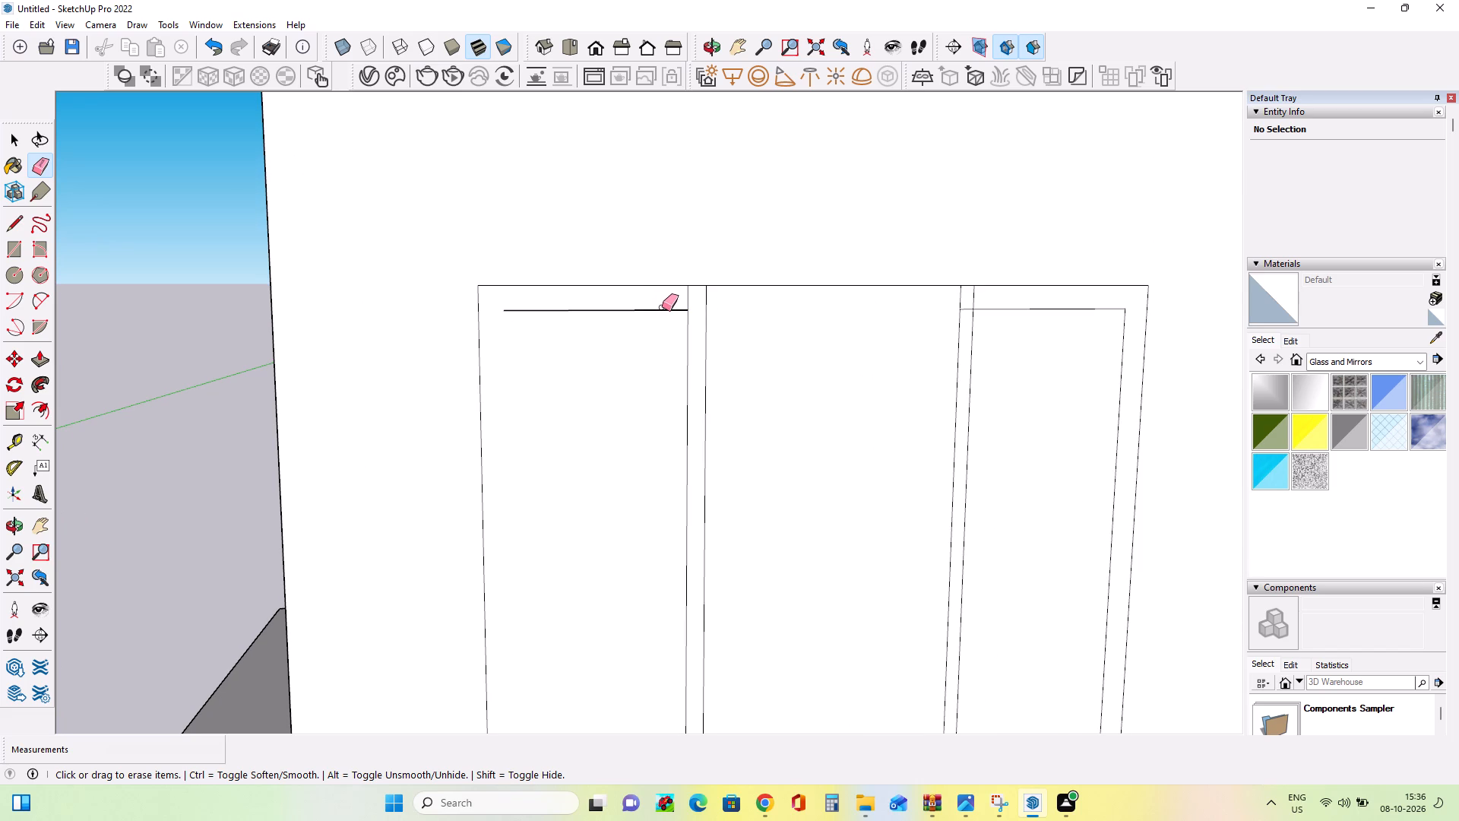
pyautogui.click(662, 307)
pyautogui.click(662, 309)
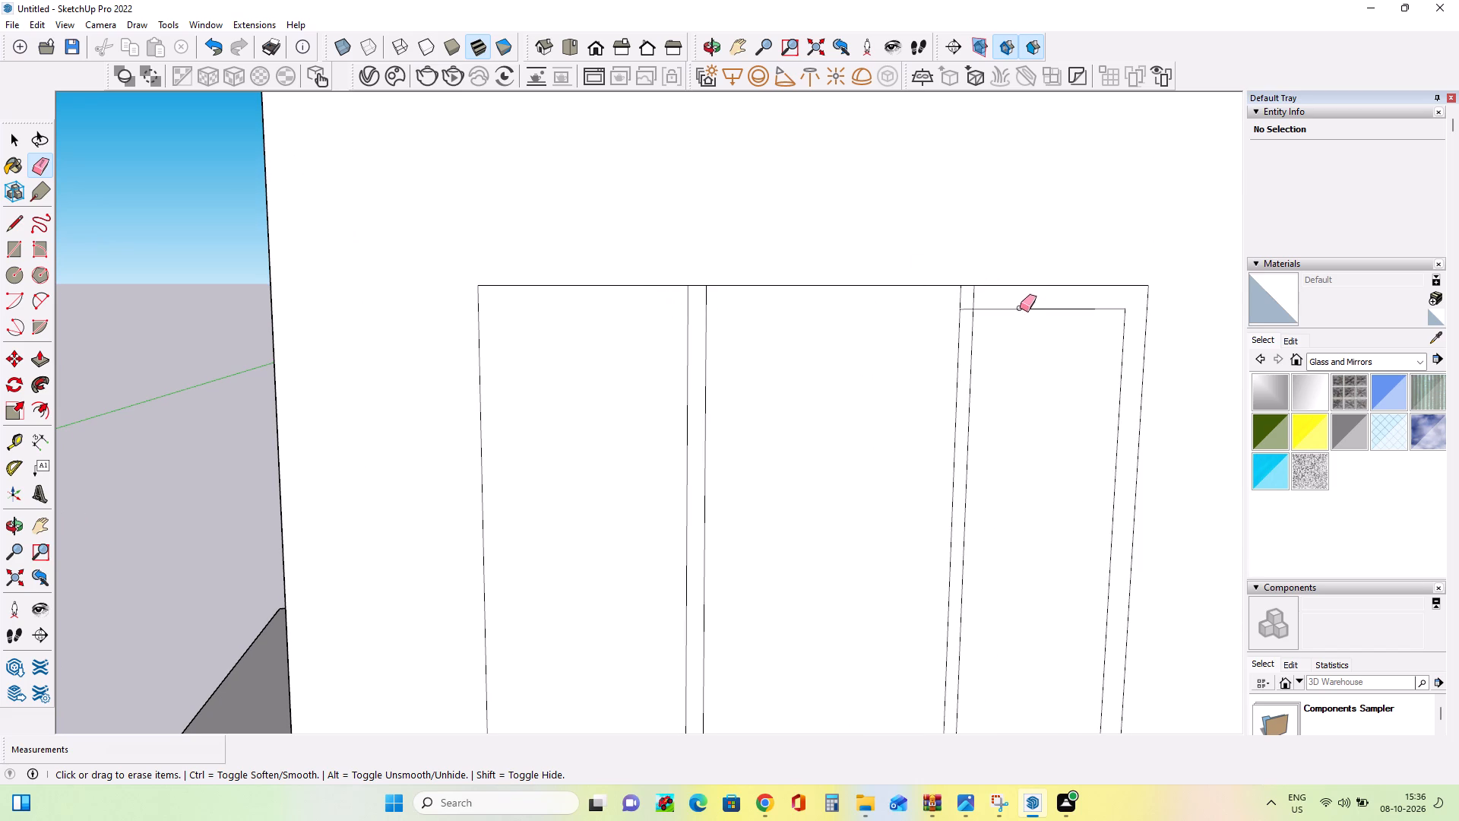
pyautogui.click(1020, 308)
pyautogui.click(969, 309)
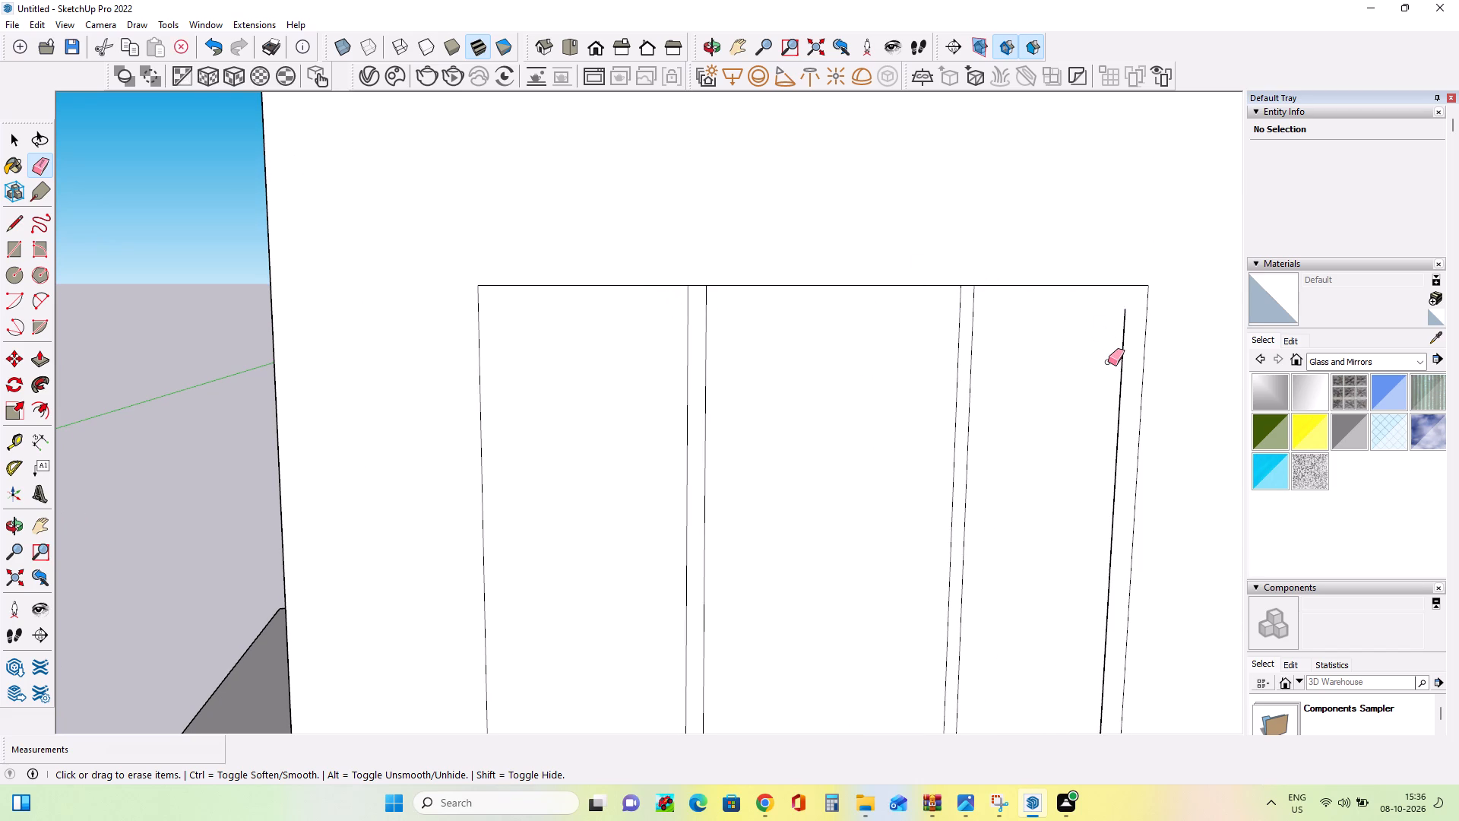
pyautogui.click(1122, 369)
# Erase the inner outline's bottom segments on both sides of and between the mullions.
pyautogui.scroll(-10, 830, 421)
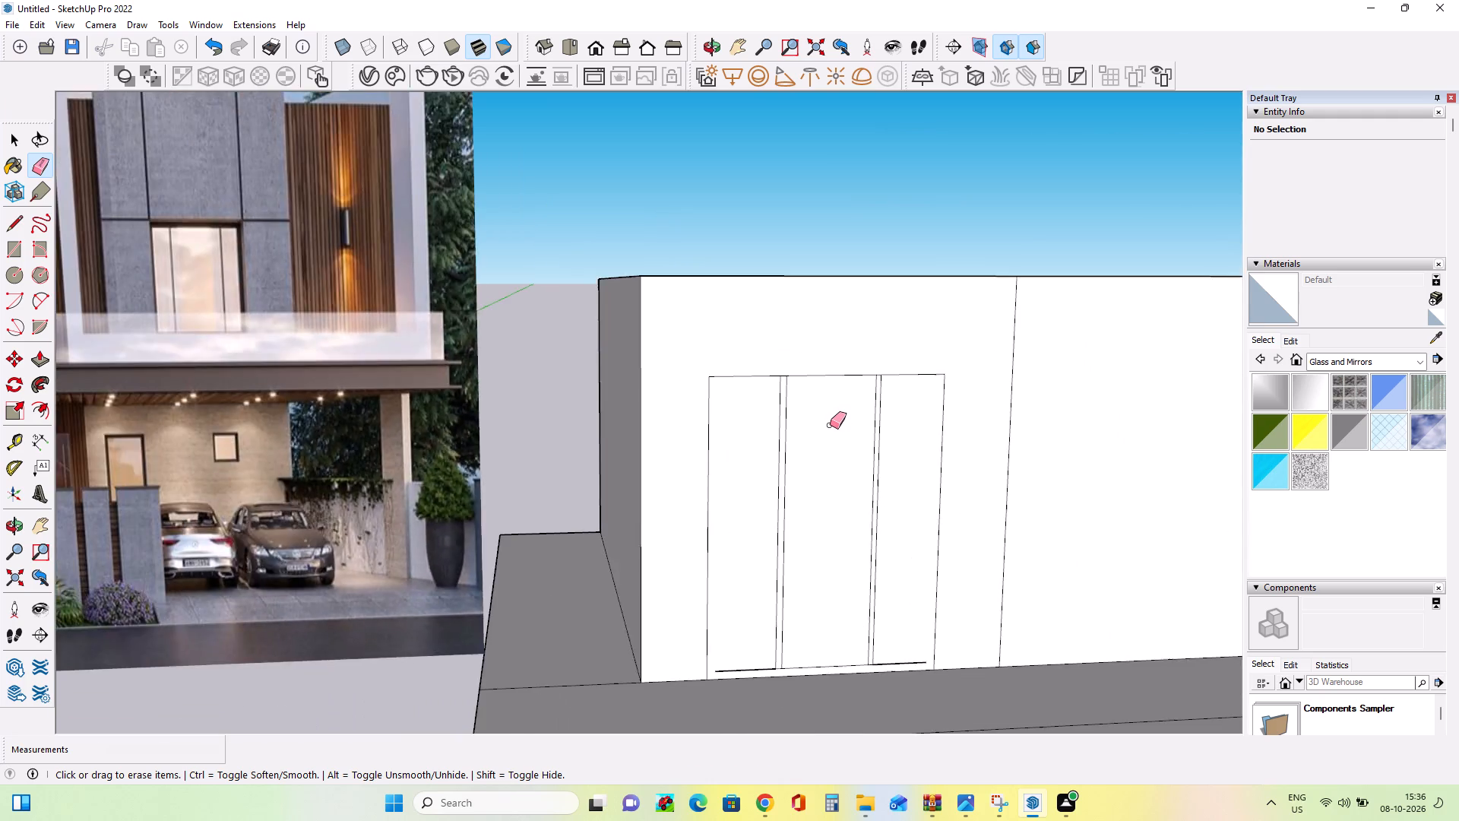
pyautogui.scroll(-4, 830, 425)
pyautogui.scroll(8, 881, 636)
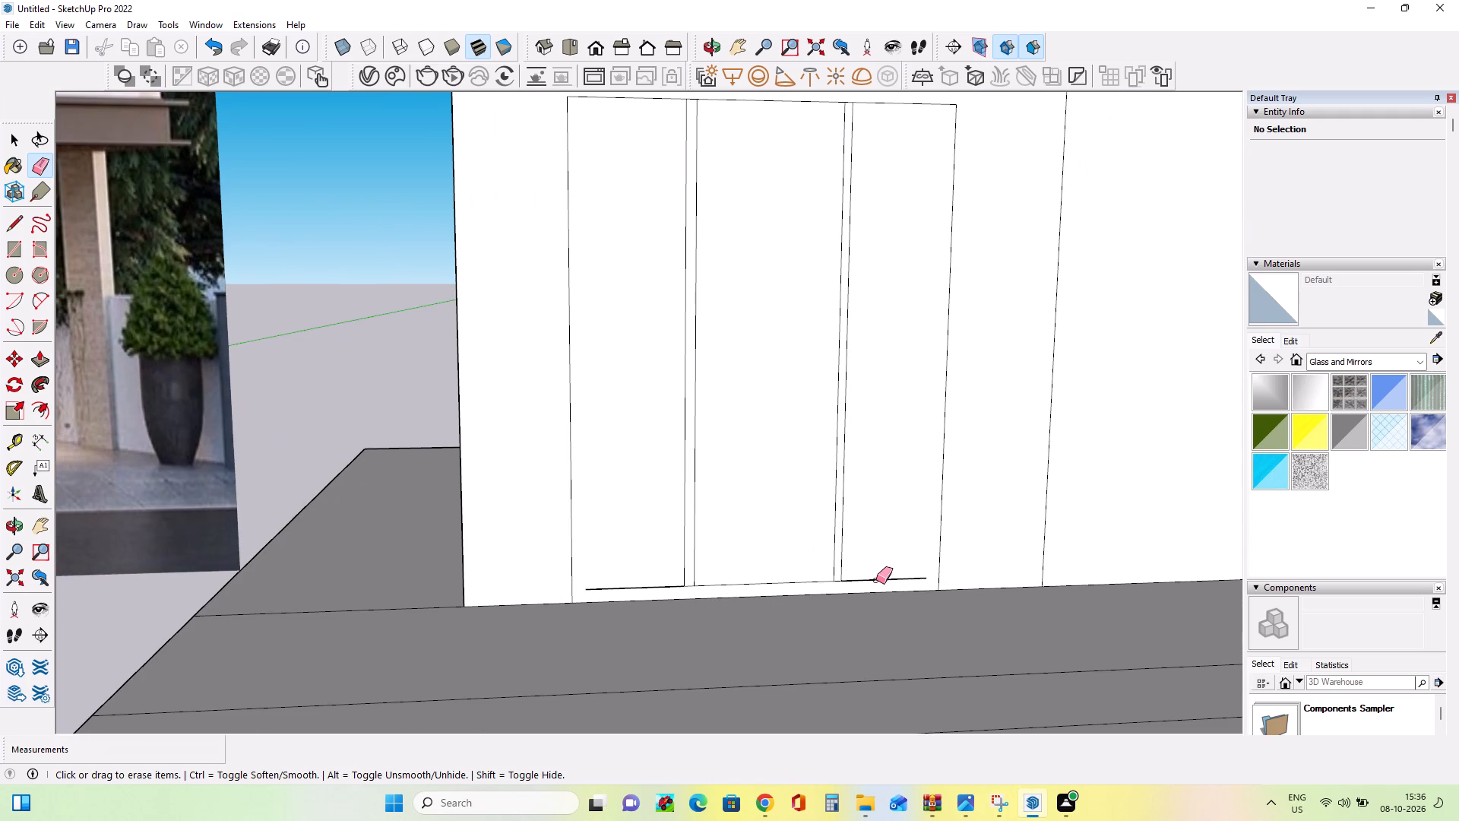
pyautogui.click(876, 580)
pyautogui.click(802, 584)
pyautogui.click(657, 583)
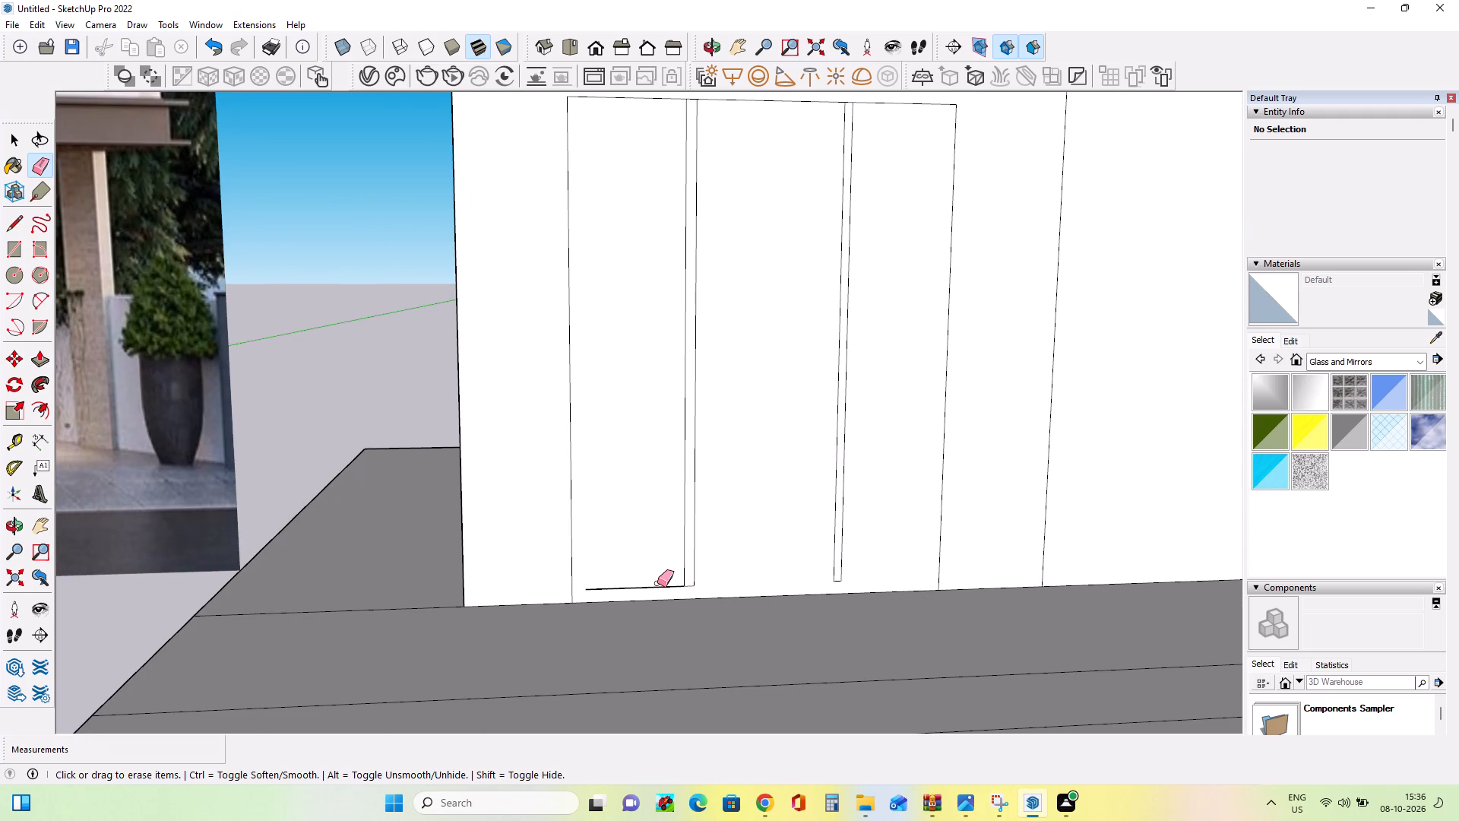
pyautogui.click(658, 587)
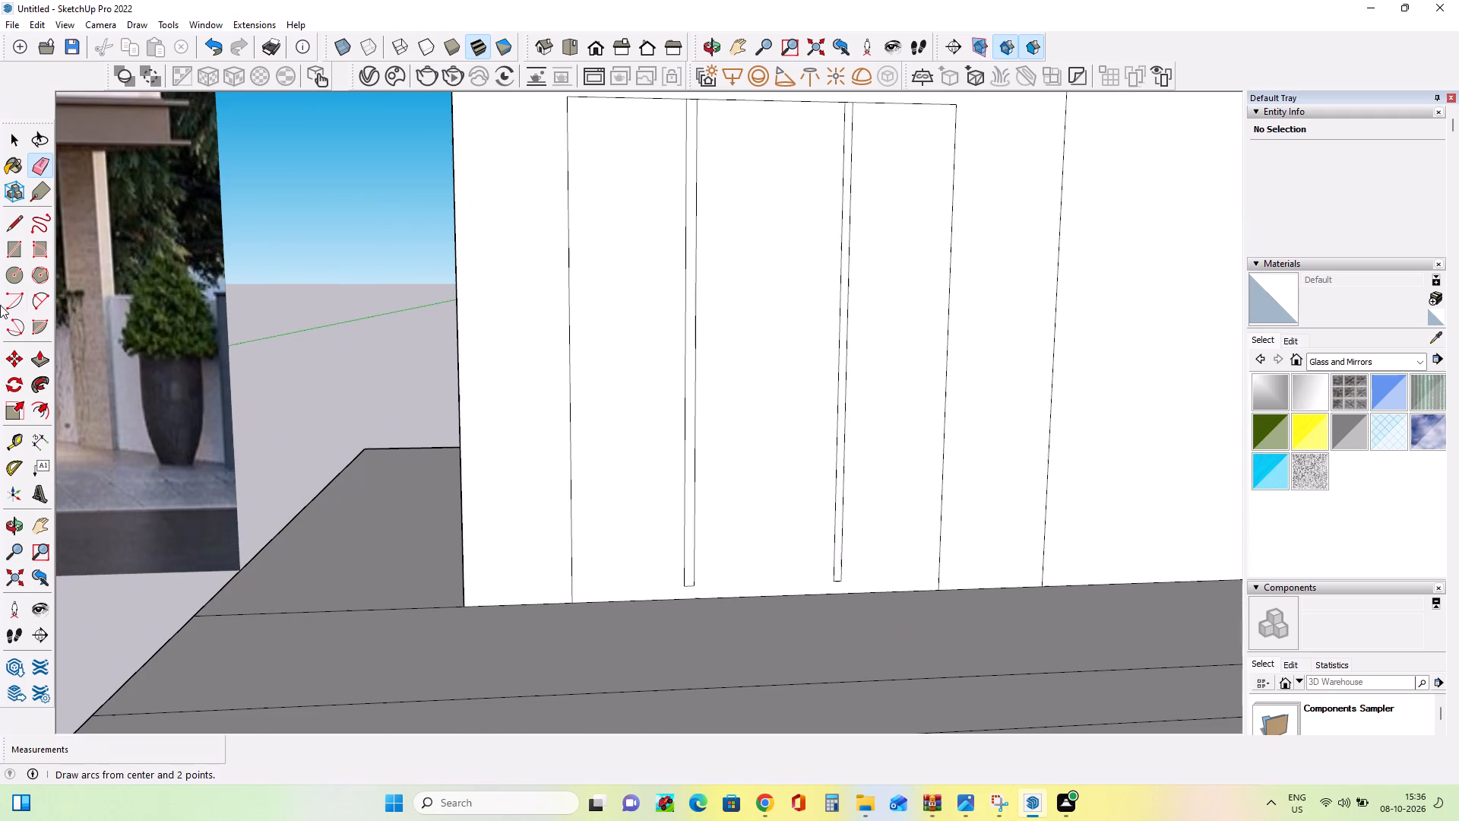
# Offset the boundary of the wall face surrounding the window by about 4 5/8" to form a frame band inside the window opening.
pyautogui.click(16, 254)
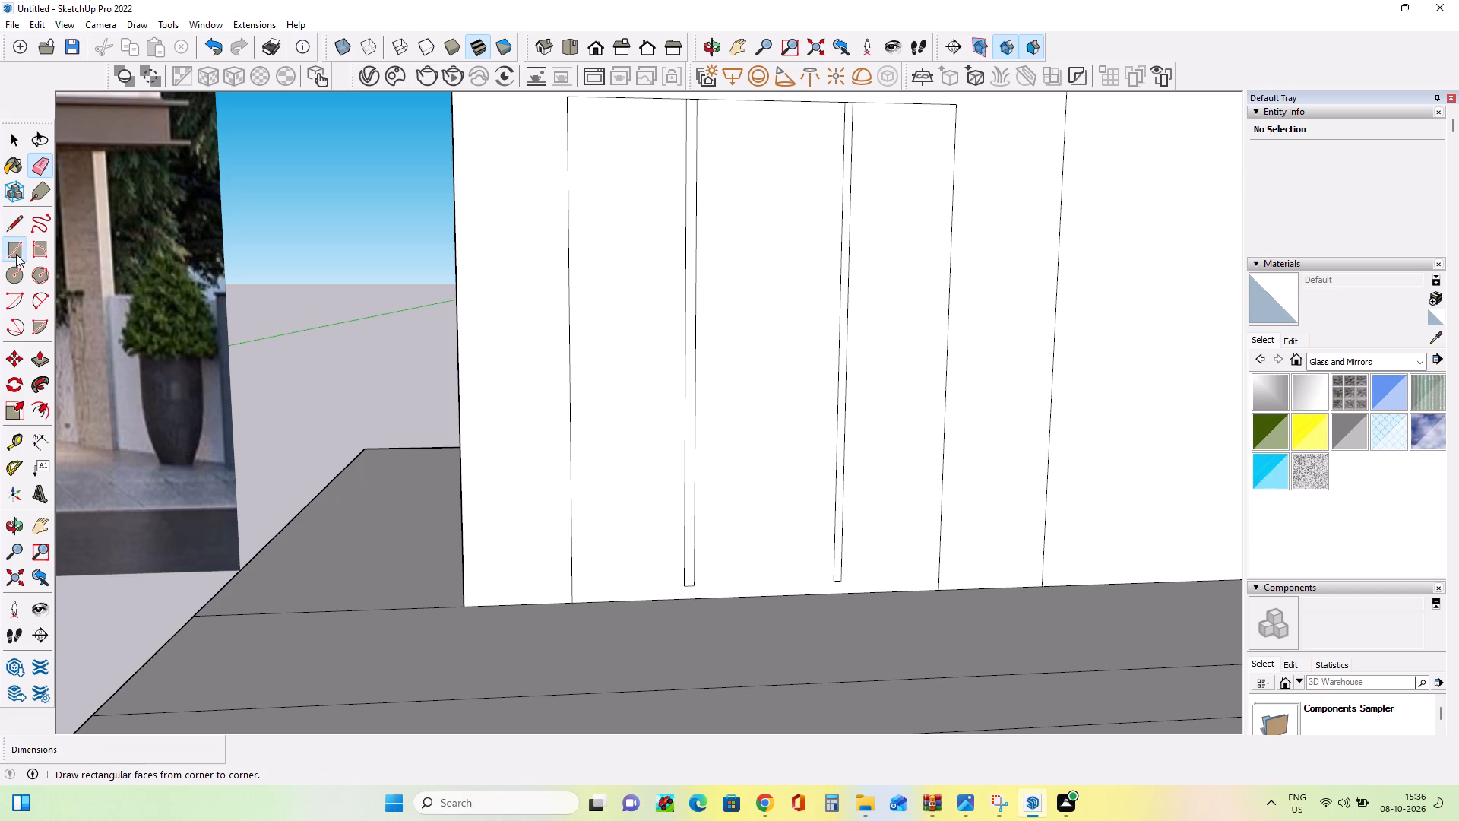
pyautogui.click(40, 408)
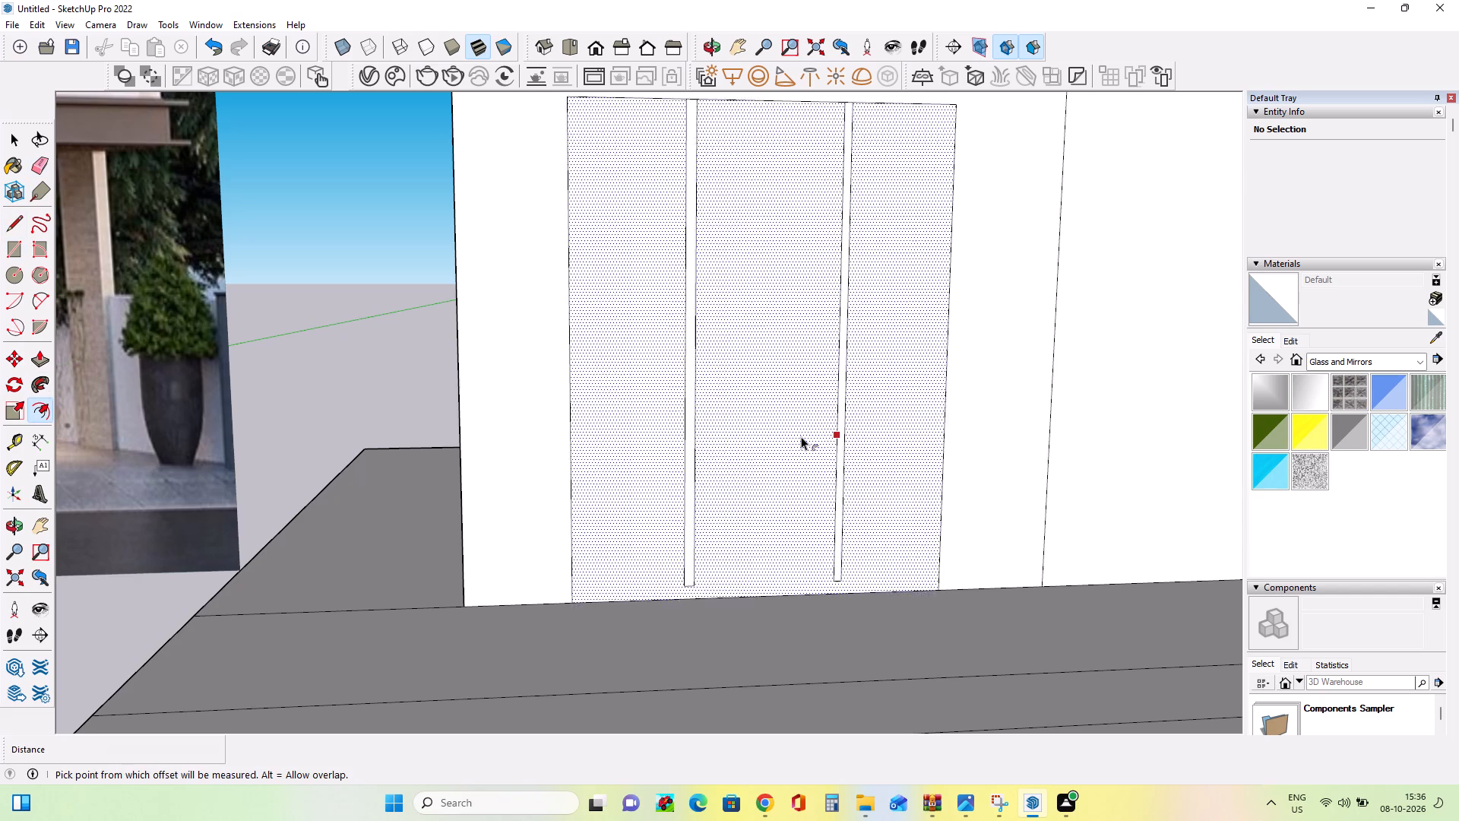
pyautogui.scroll(-8, 801, 436)
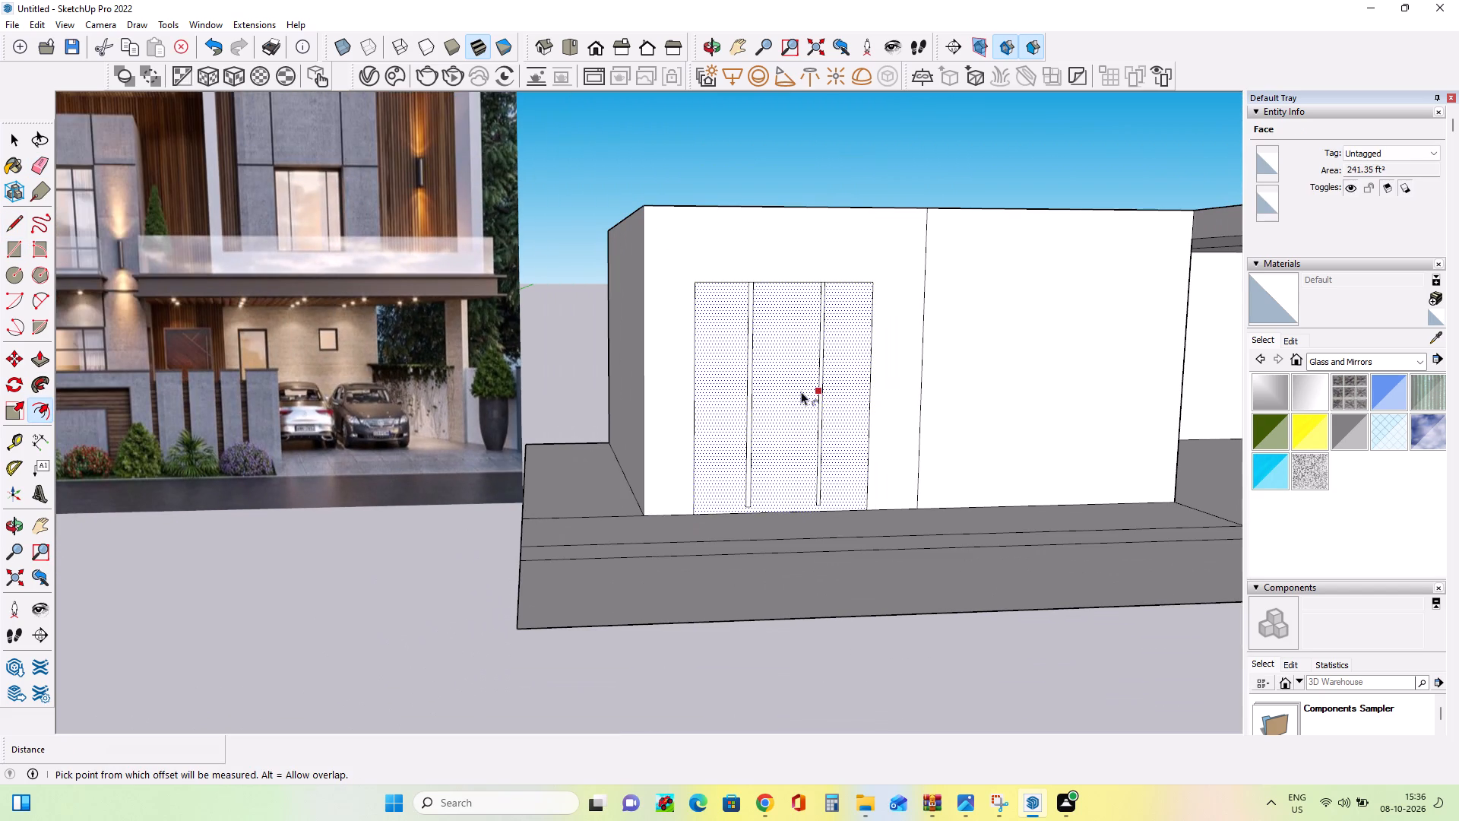
pyautogui.click(771, 276)
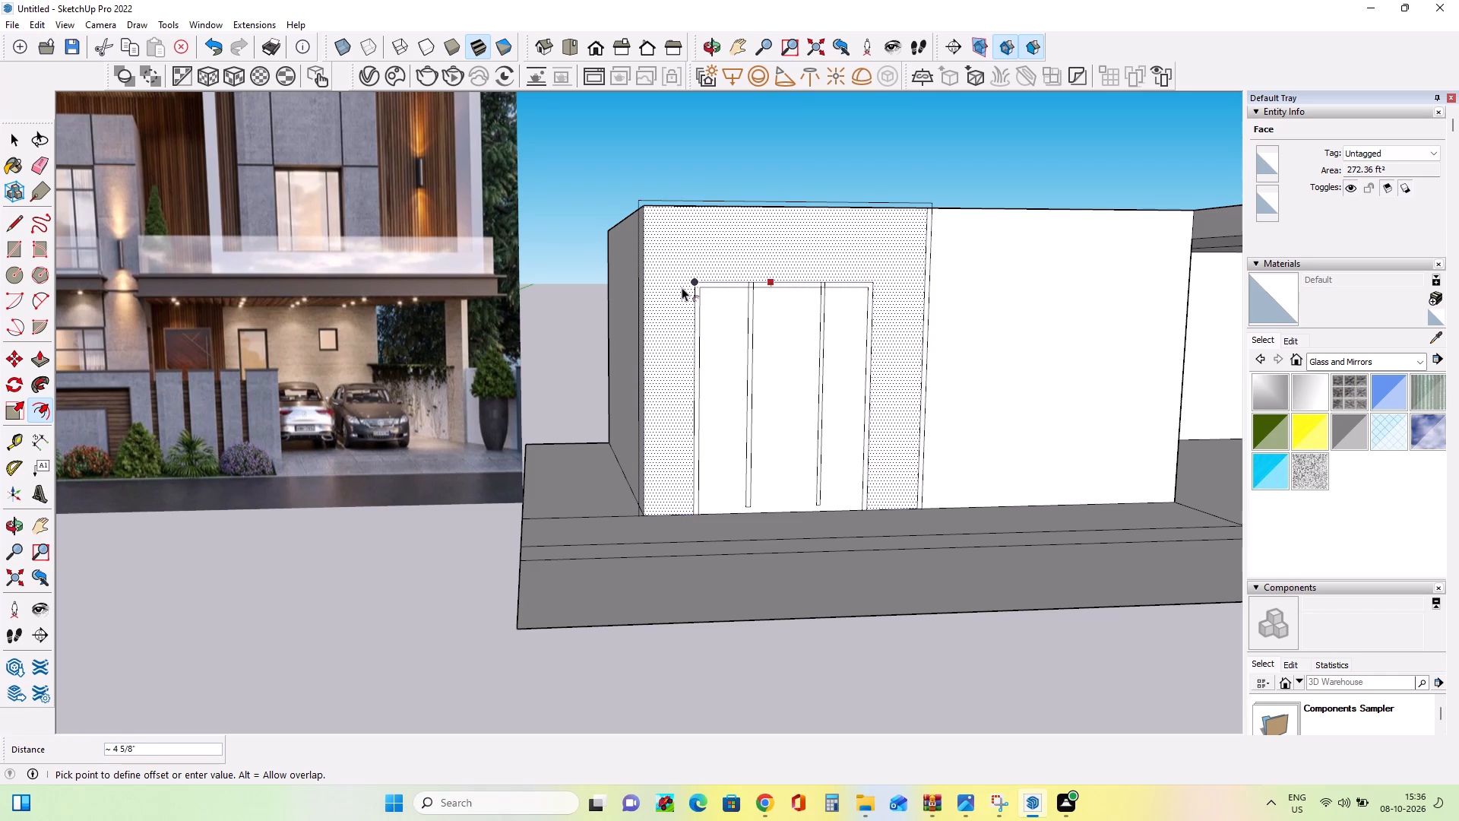
pyautogui.click(682, 287)
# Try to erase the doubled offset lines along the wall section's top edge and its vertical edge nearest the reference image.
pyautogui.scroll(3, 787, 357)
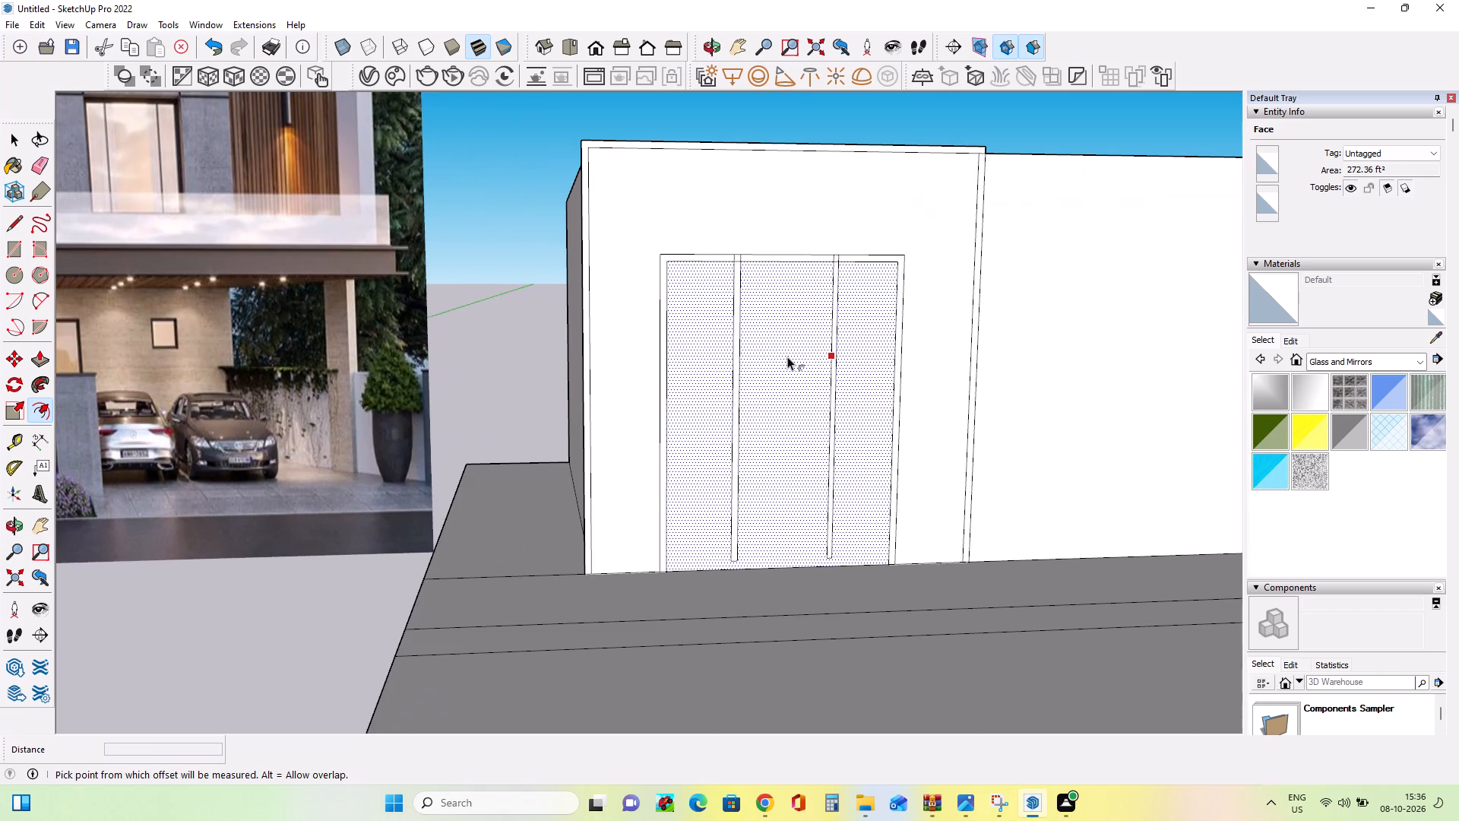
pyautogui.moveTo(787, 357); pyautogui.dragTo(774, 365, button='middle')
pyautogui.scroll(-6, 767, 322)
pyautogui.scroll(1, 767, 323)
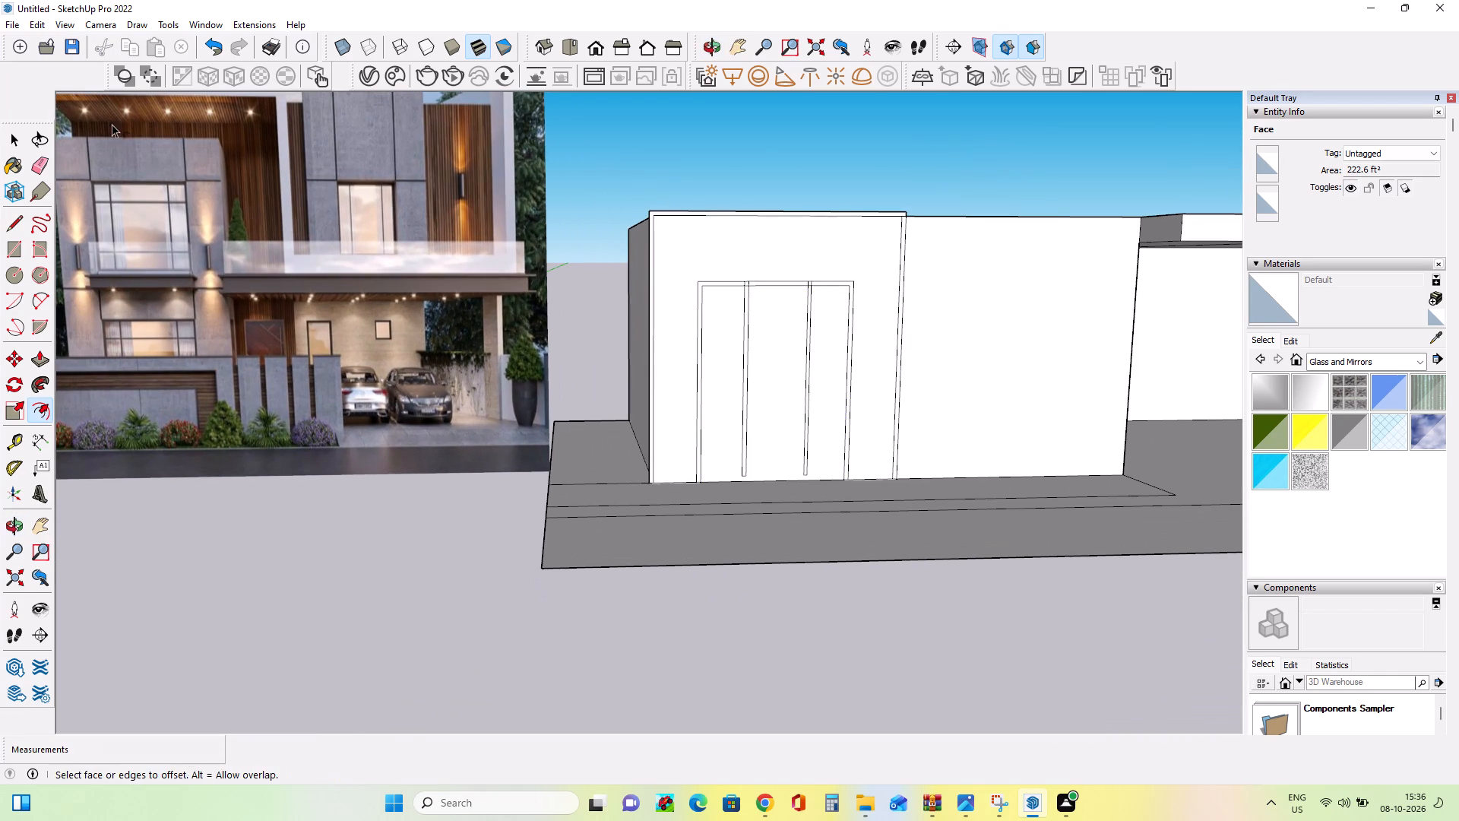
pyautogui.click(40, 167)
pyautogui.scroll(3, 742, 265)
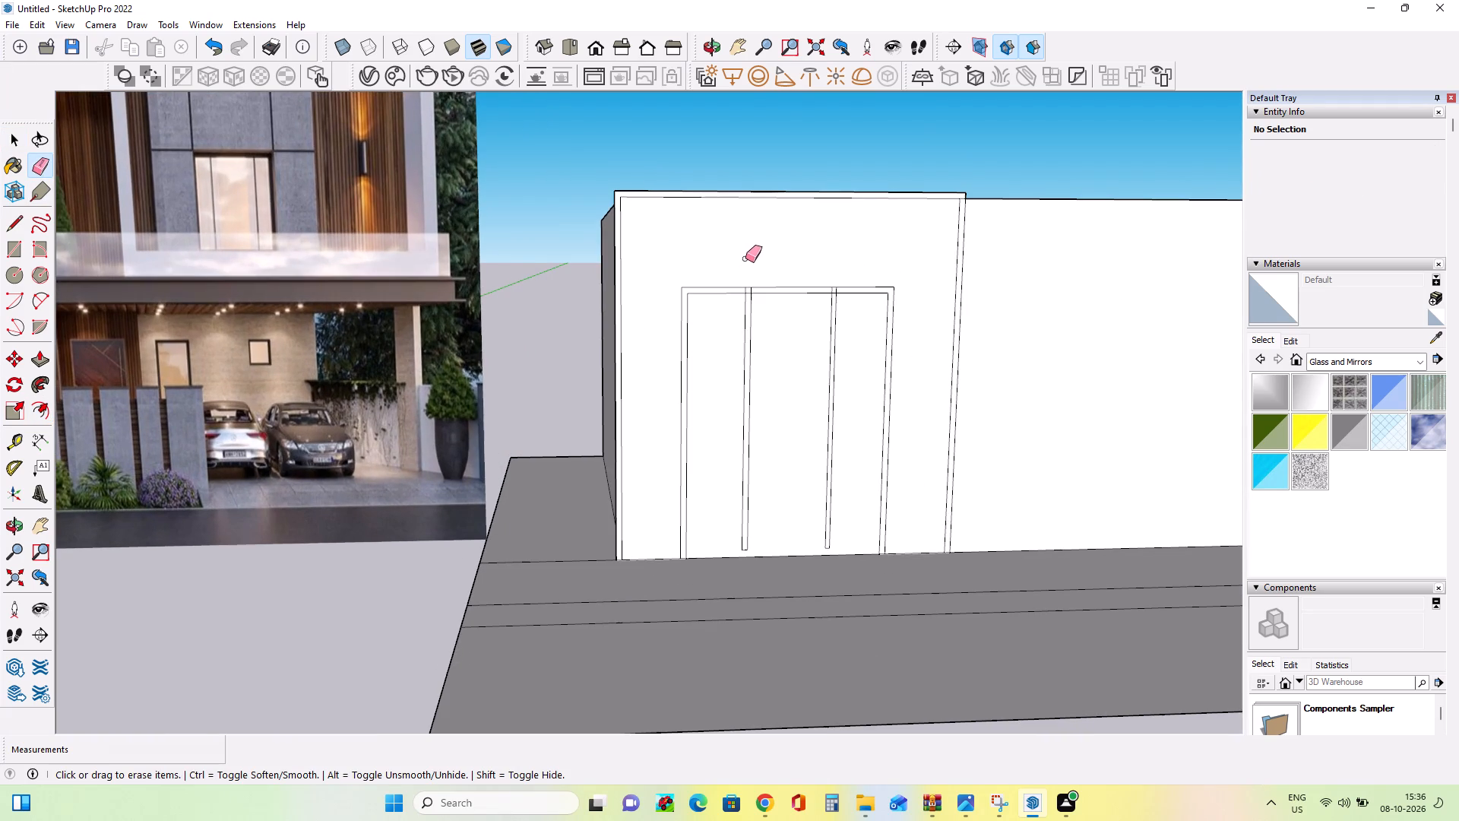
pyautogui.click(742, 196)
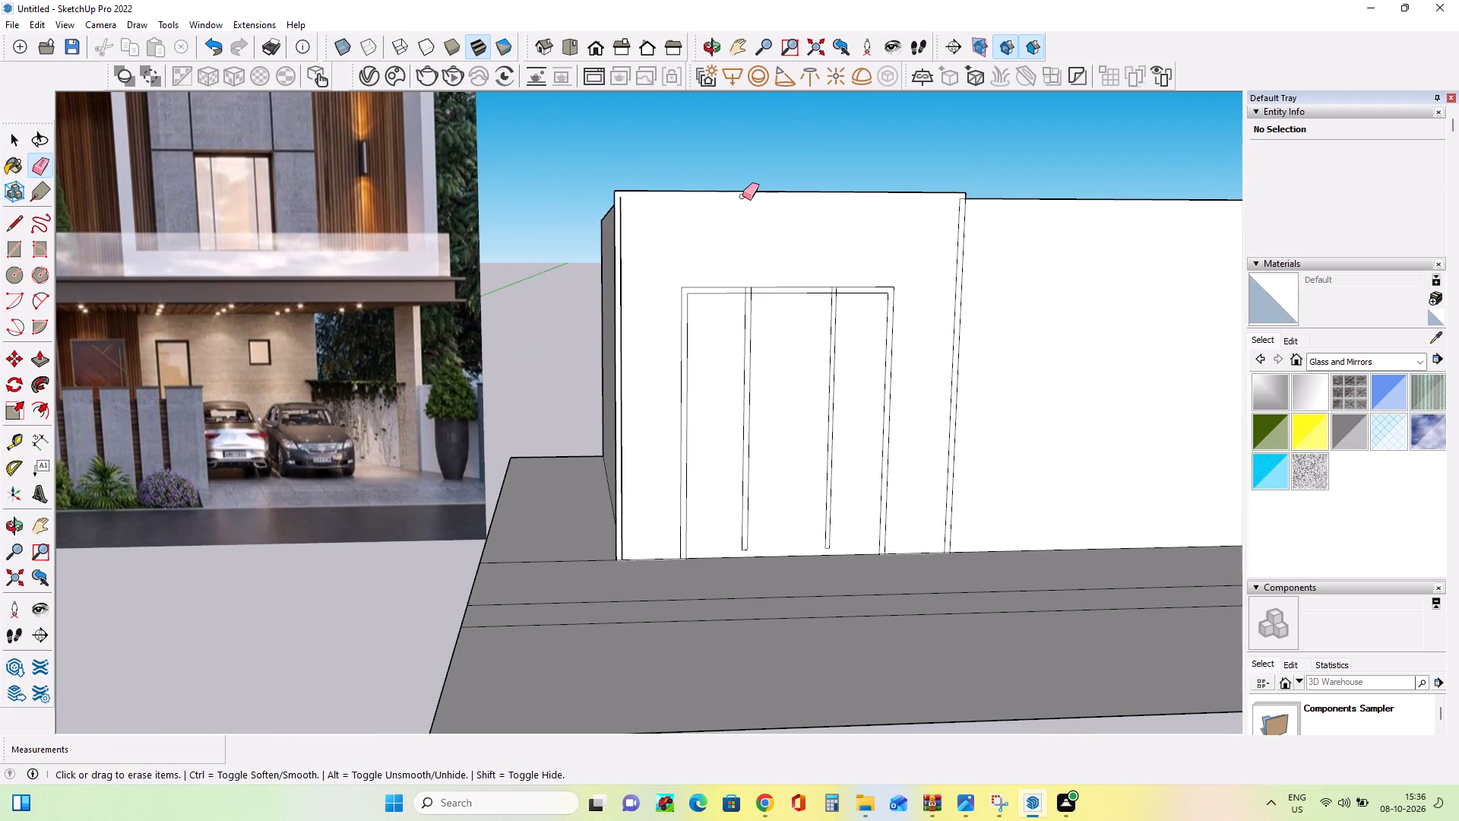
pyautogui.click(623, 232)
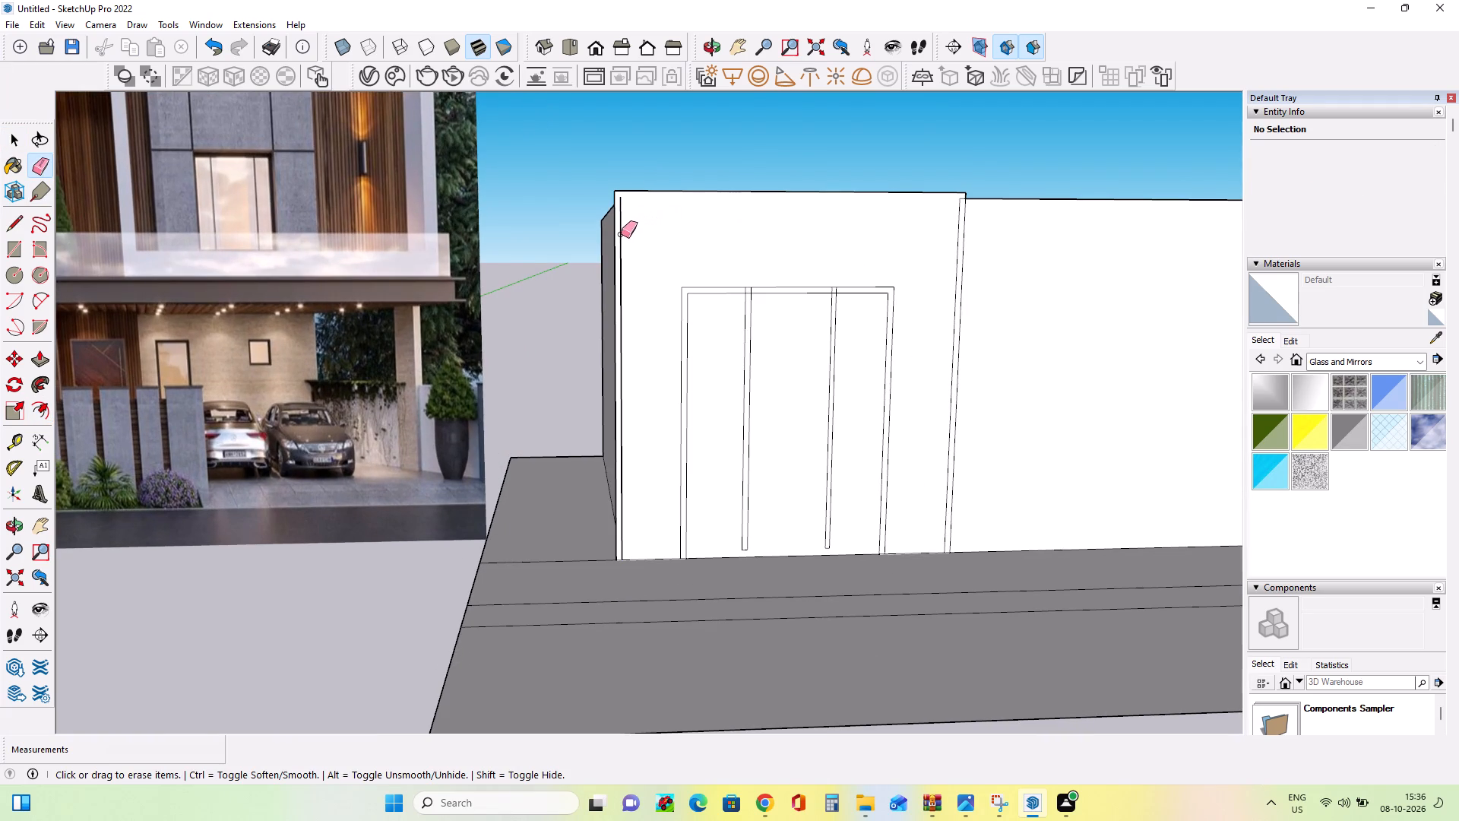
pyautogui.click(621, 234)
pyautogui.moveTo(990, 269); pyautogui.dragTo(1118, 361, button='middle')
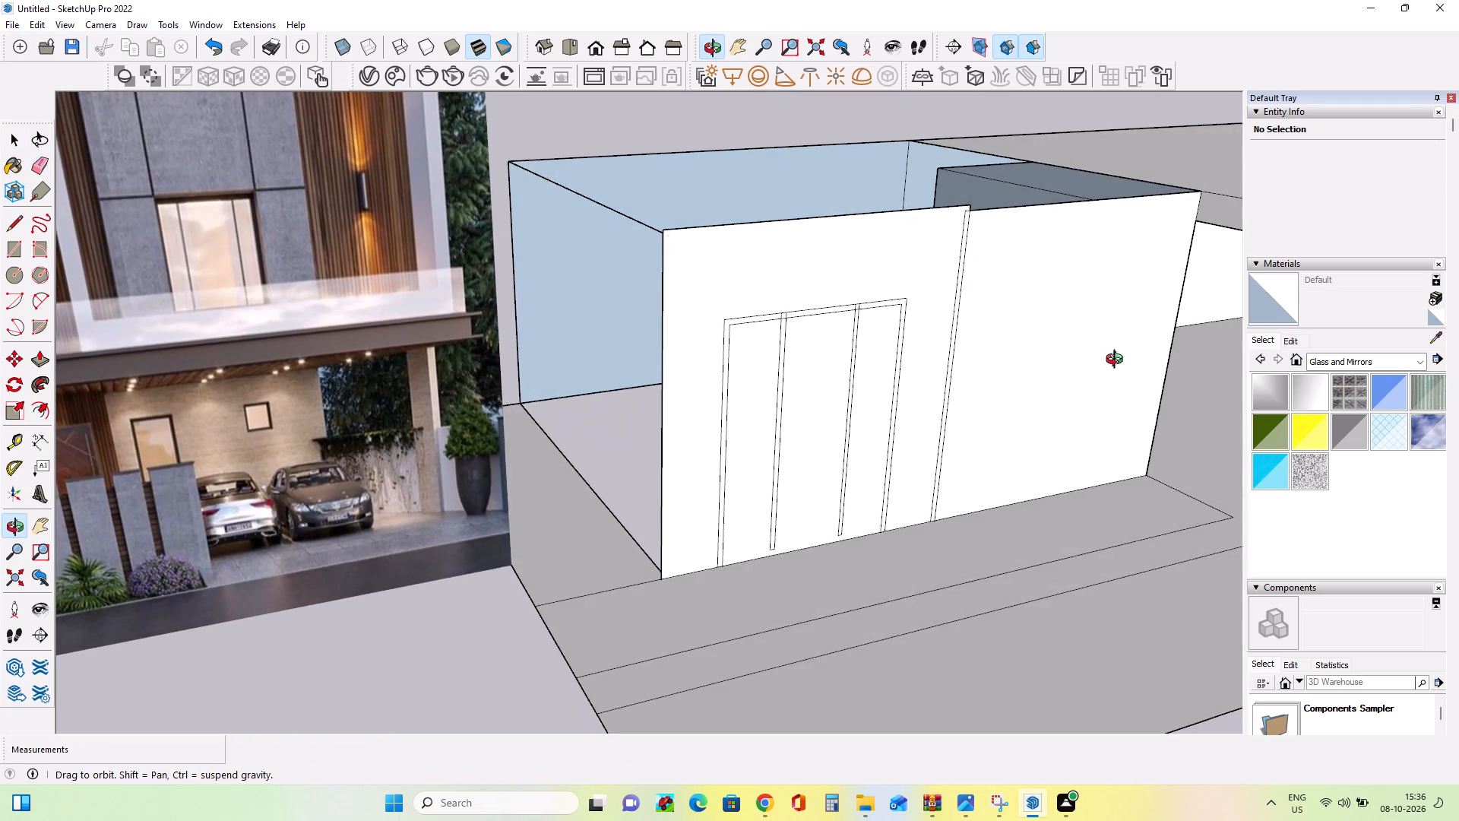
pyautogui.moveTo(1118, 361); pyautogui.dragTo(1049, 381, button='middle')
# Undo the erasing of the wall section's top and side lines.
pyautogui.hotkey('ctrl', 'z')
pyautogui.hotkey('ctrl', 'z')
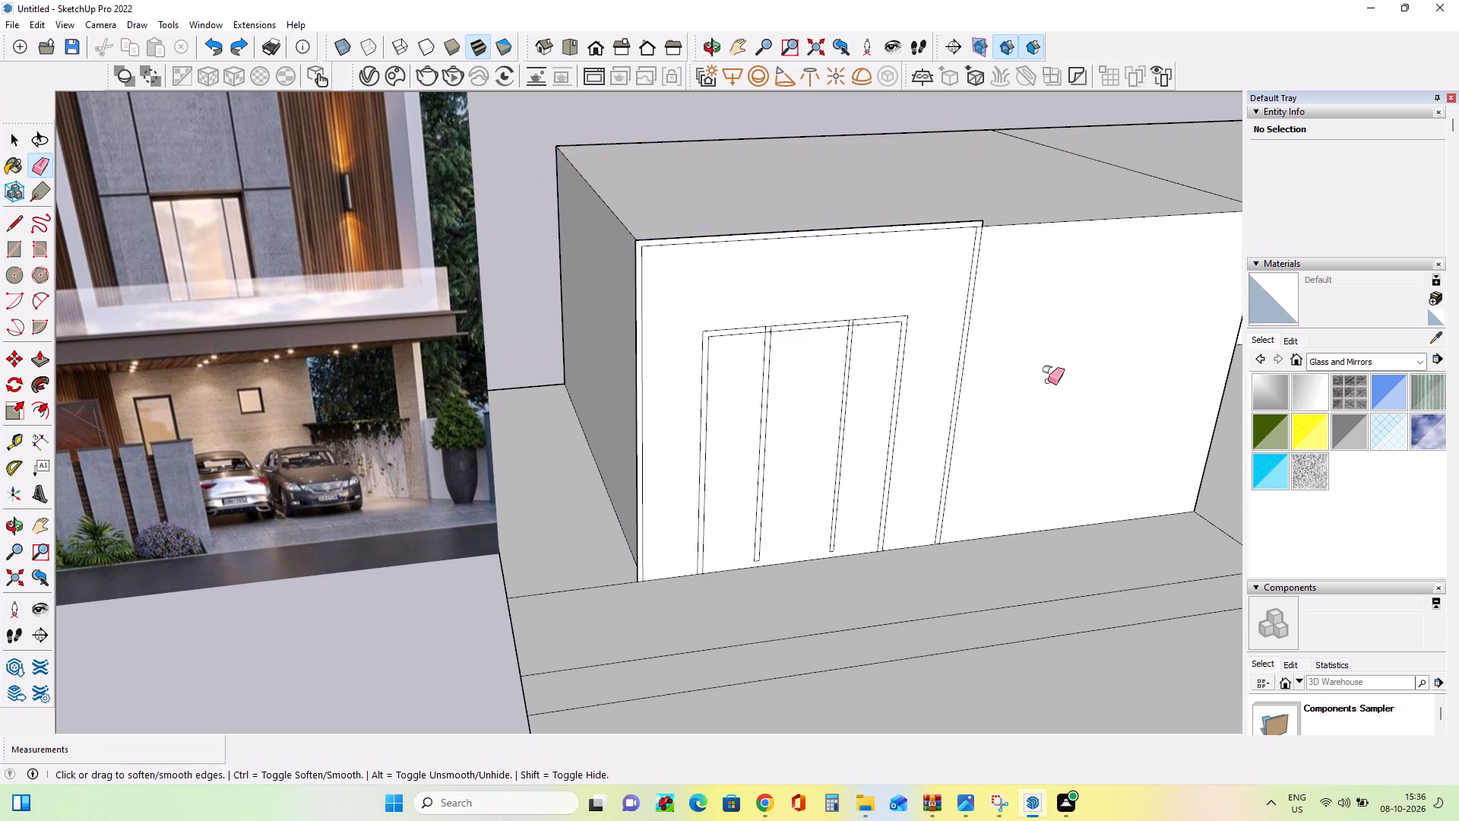
# Undo the wall offset, the mullions and the window's inner outline, back to the plain window opening on the wall.
pyautogui.click(759, 240)
pyautogui.hotkey('ctrl', 'z')
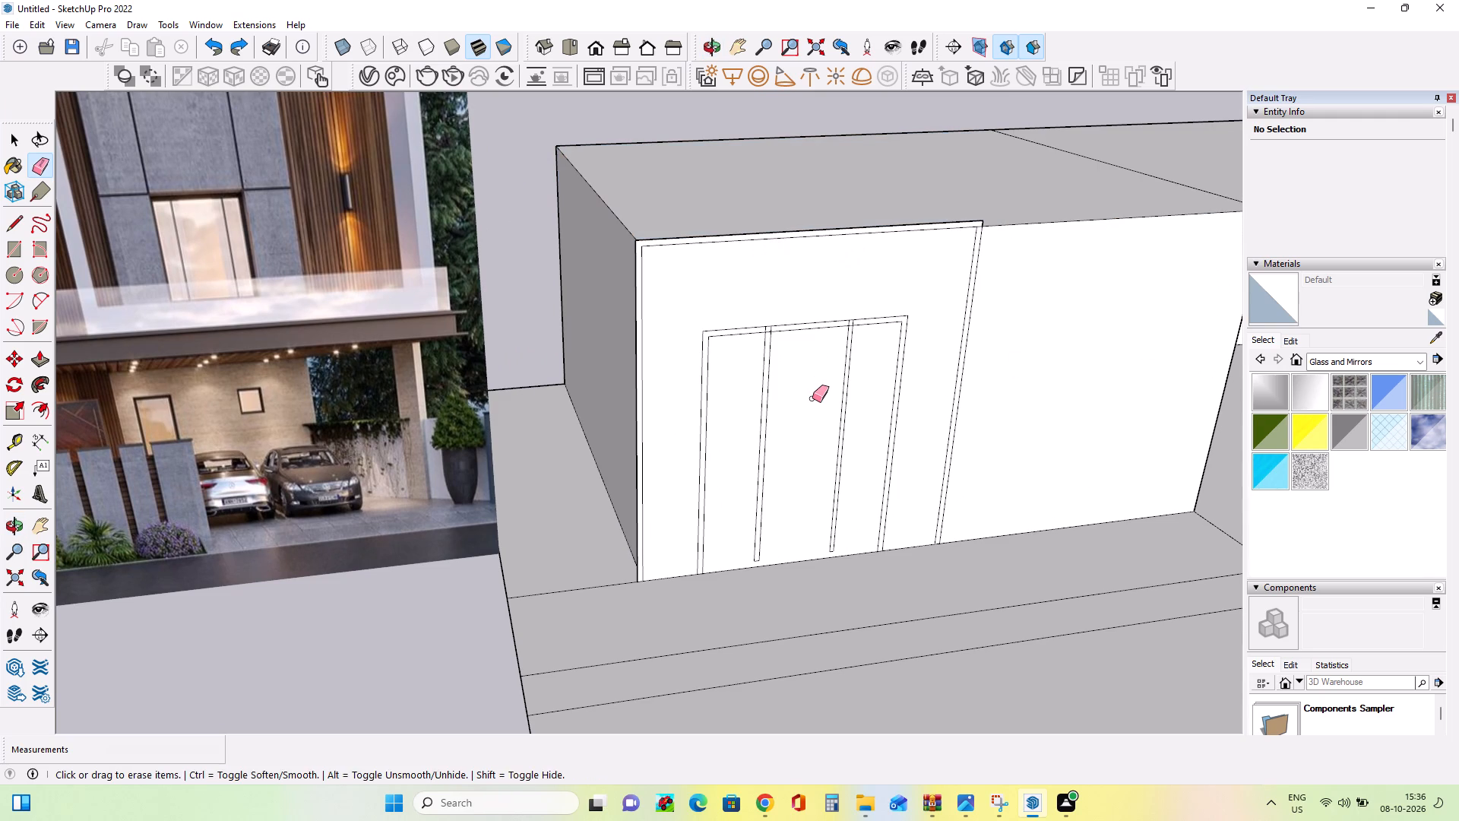
pyautogui.hotkey('ctrl', 'z')
pyautogui.hotkey('ctrl', 'z')
pyautogui.hotkey('ctrl', 'z')
pyautogui.hotkey('ctrl', 'z')
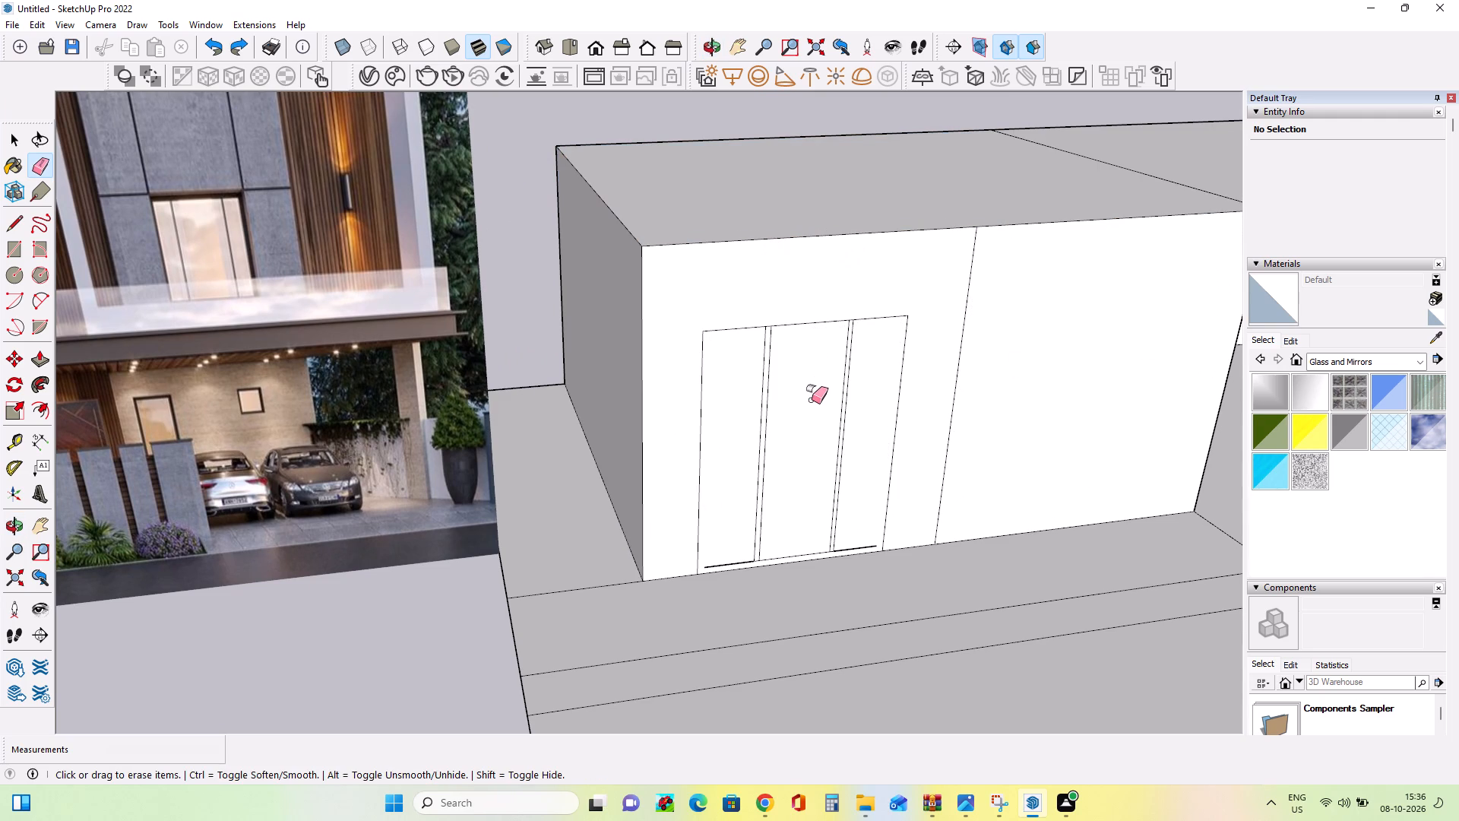
pyautogui.hotkey('ctrl', 'z')
pyautogui.hotkey('ctrl', 'z')
pyautogui.hotkey('ctrl', 'z')
pyautogui.hotkey('ctrl', 'z')
pyautogui.hotkey('ctrl', 'z')
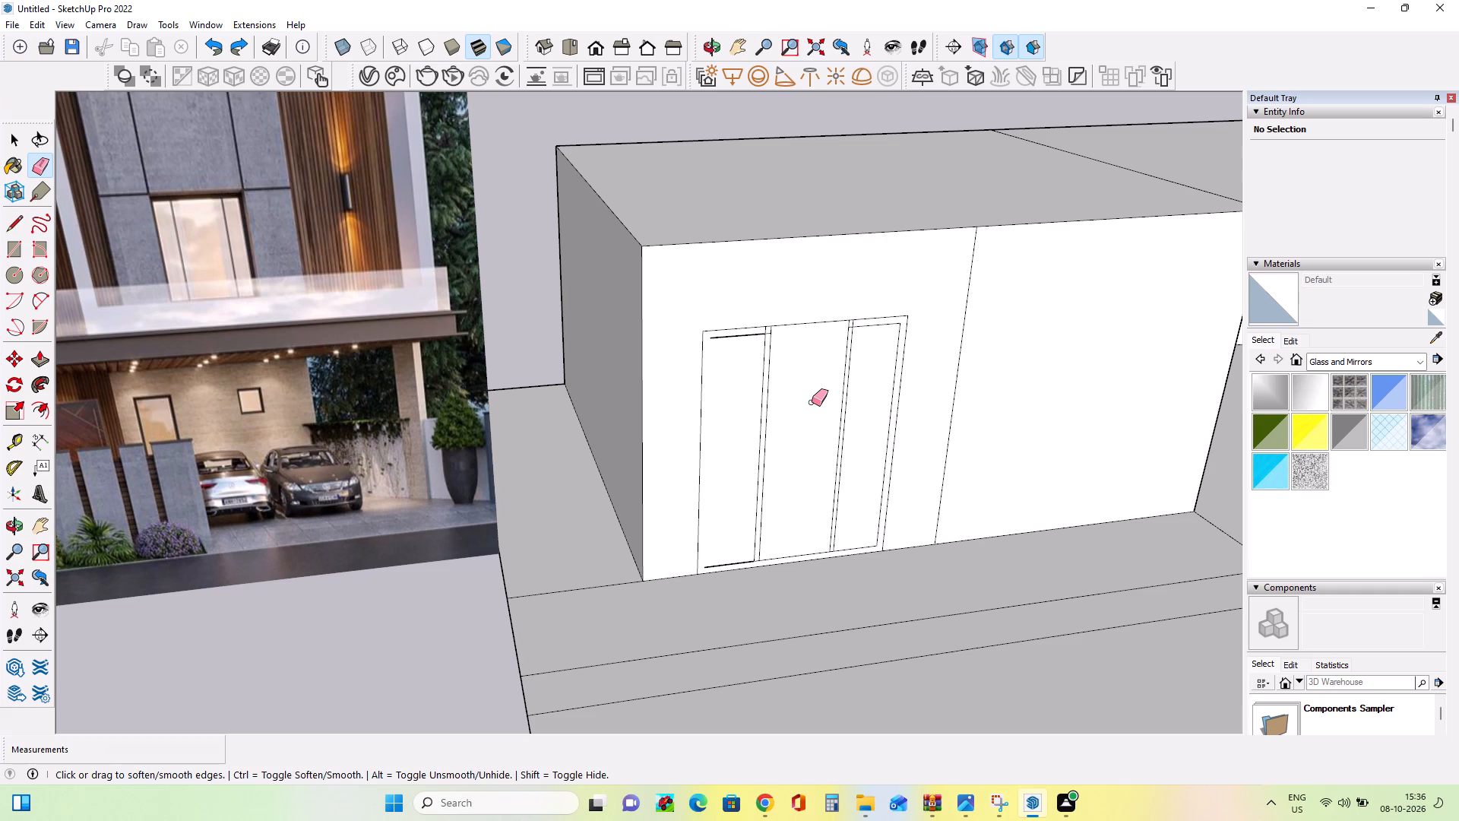
pyautogui.hotkey('ctrl', 'z')
pyautogui.hotkey('ctrl', 'z')
pyautogui.hotkey('ctrl', 'z')
pyautogui.hotkey('ctrl', 'z')
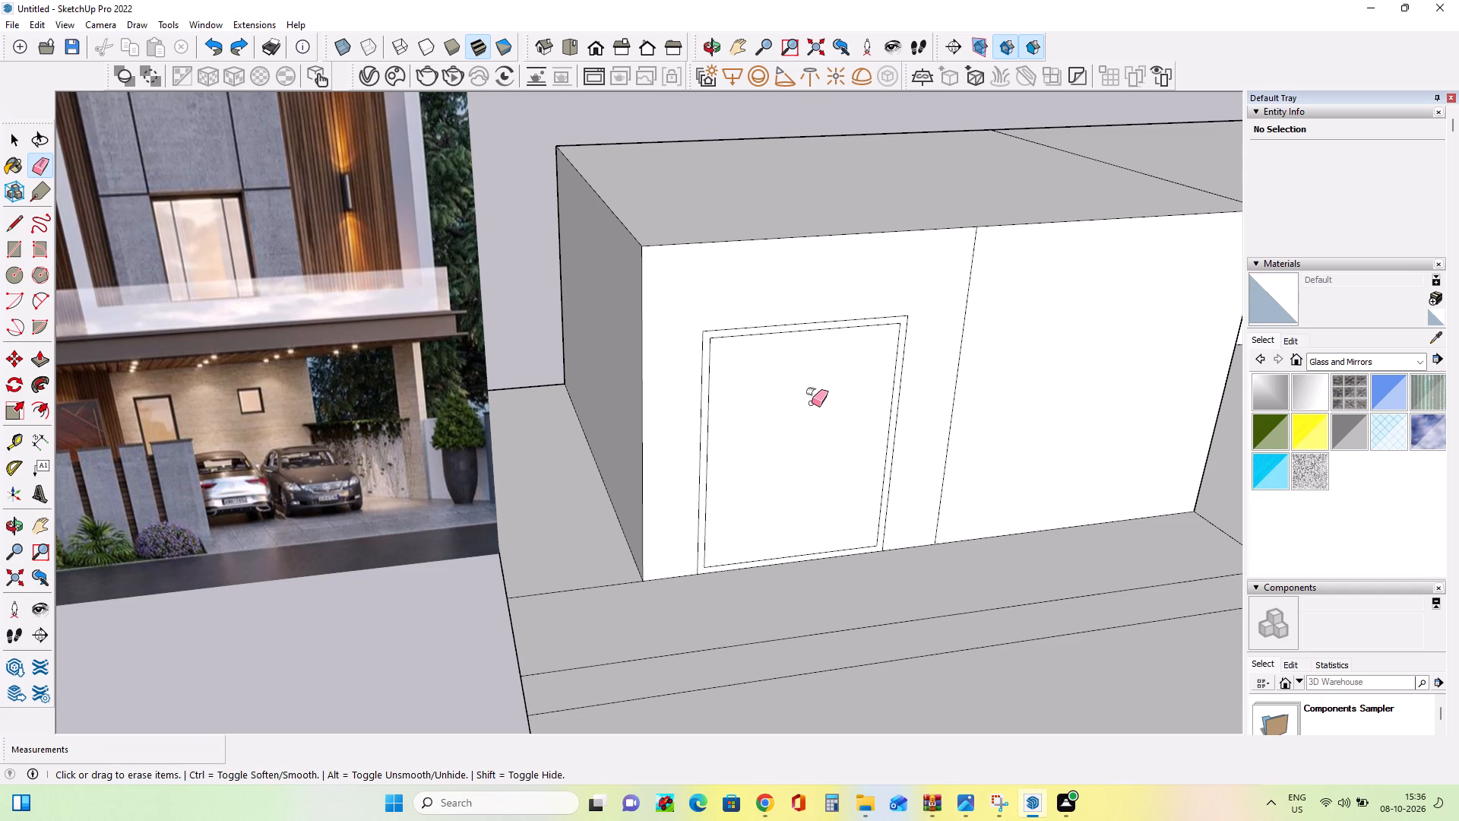
pyautogui.hotkey('ctrl', 'z')
pyautogui.moveTo(812, 395); pyautogui.dragTo(807, 383, button='middle')
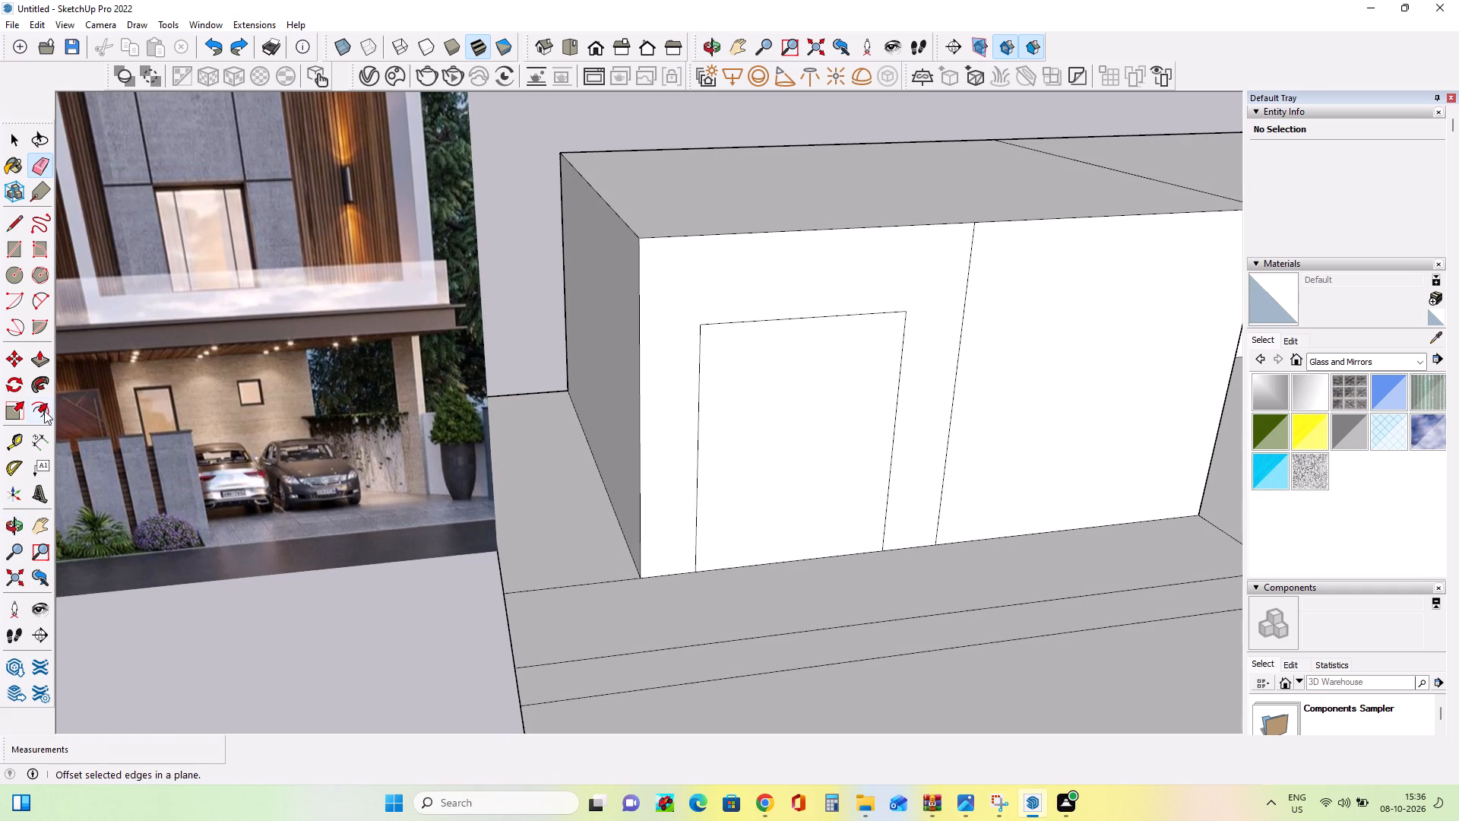
# Offset the window opening's face inward by about 4 1/4" to form the frame outline.
pyautogui.click(44, 411)
pyautogui.click(802, 434)
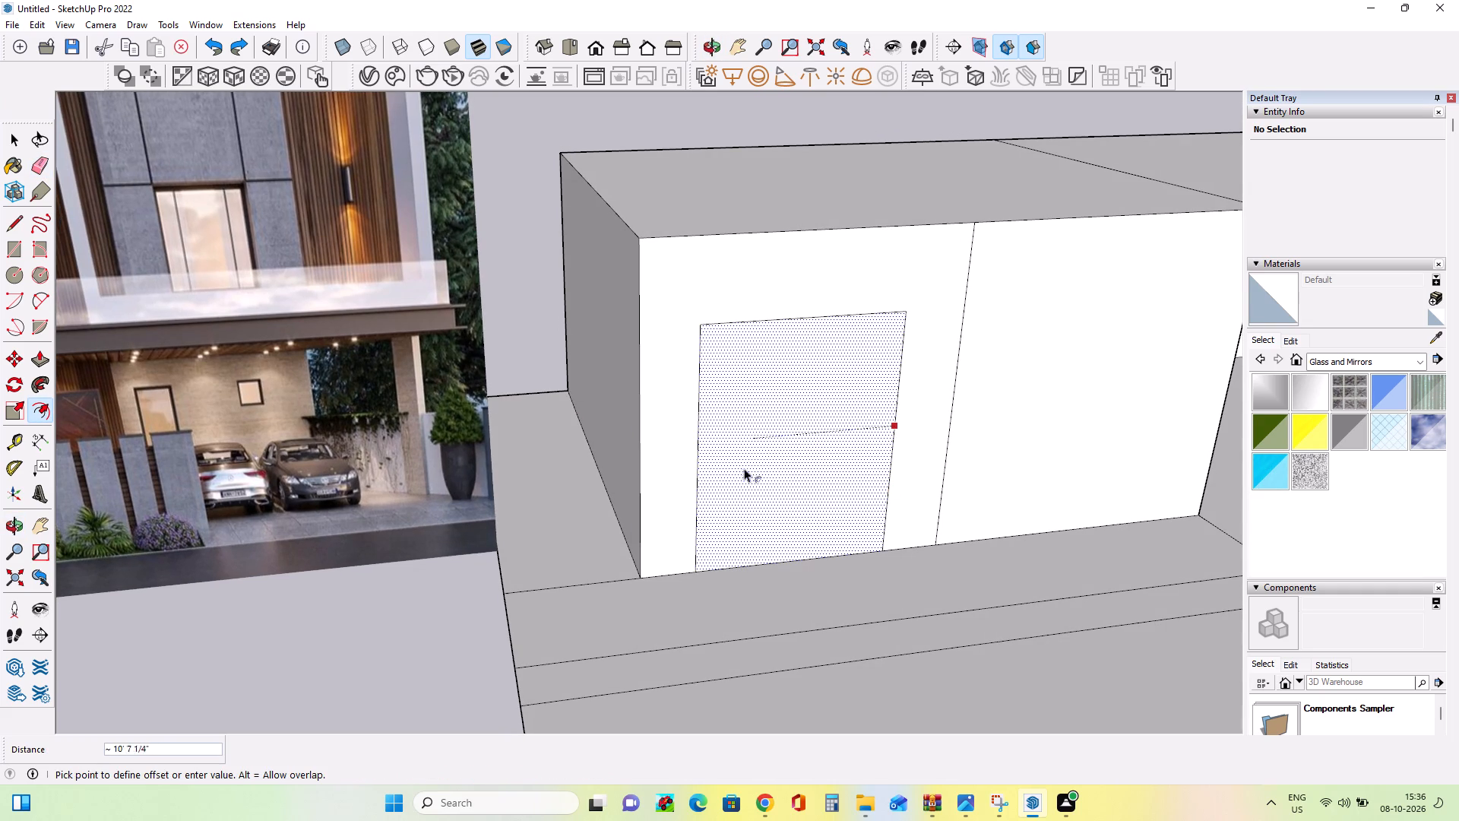
pyautogui.click(886, 468)
# Draw a mullion rectangle about 2" by 17' 8 1/2" from the opening's top edge to the inner bottom line, on the side nearer the reference image.
pyautogui.moveTo(911, 506); pyautogui.dragTo(870, 363, button='middle')
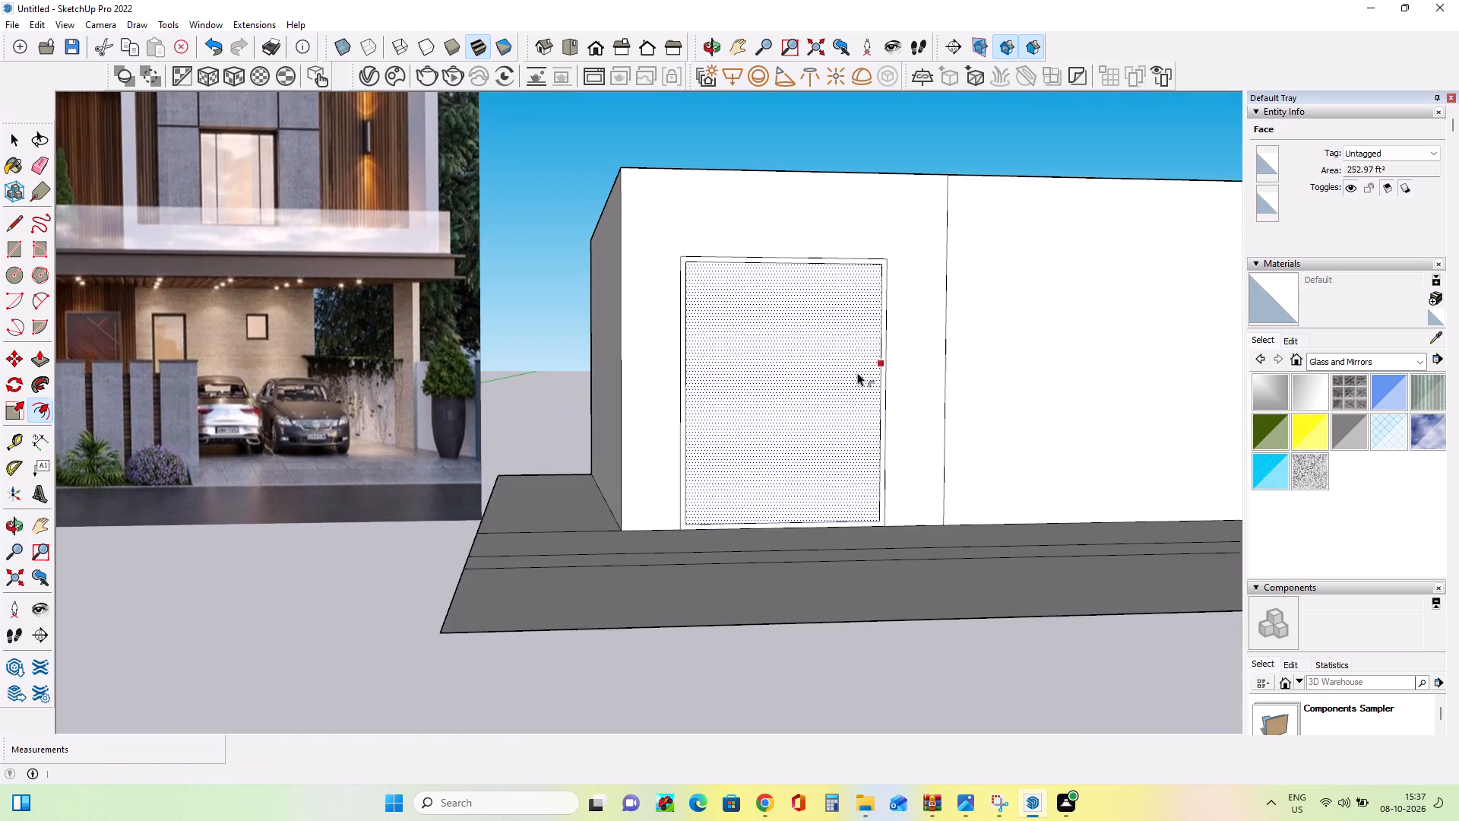
pyautogui.scroll(-8, 779, 396)
pyautogui.moveTo(815, 435); pyautogui.dragTo(828, 518, button='middle')
pyautogui.scroll(2, 791, 439)
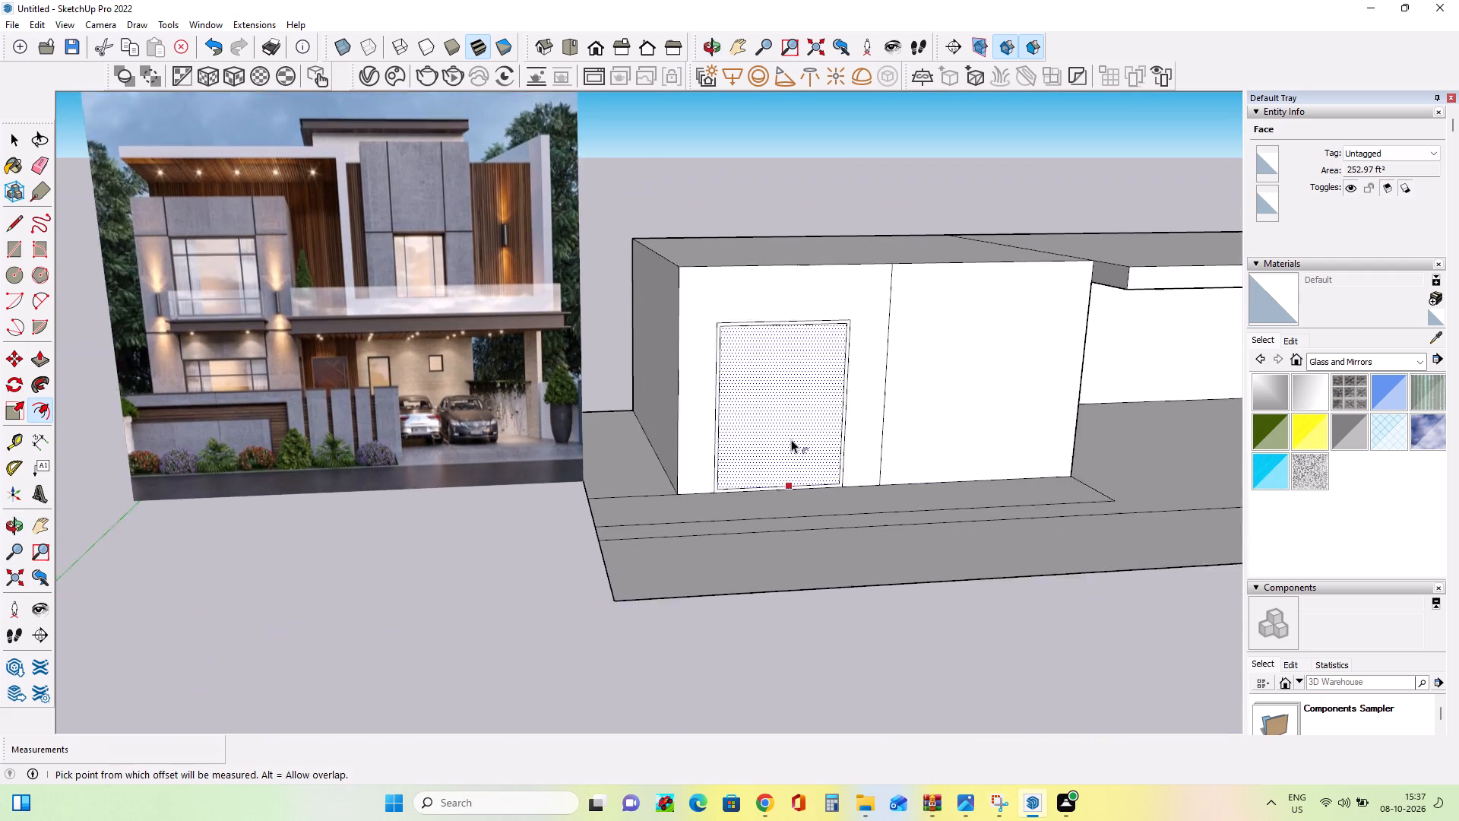
pyautogui.scroll(2, 791, 439)
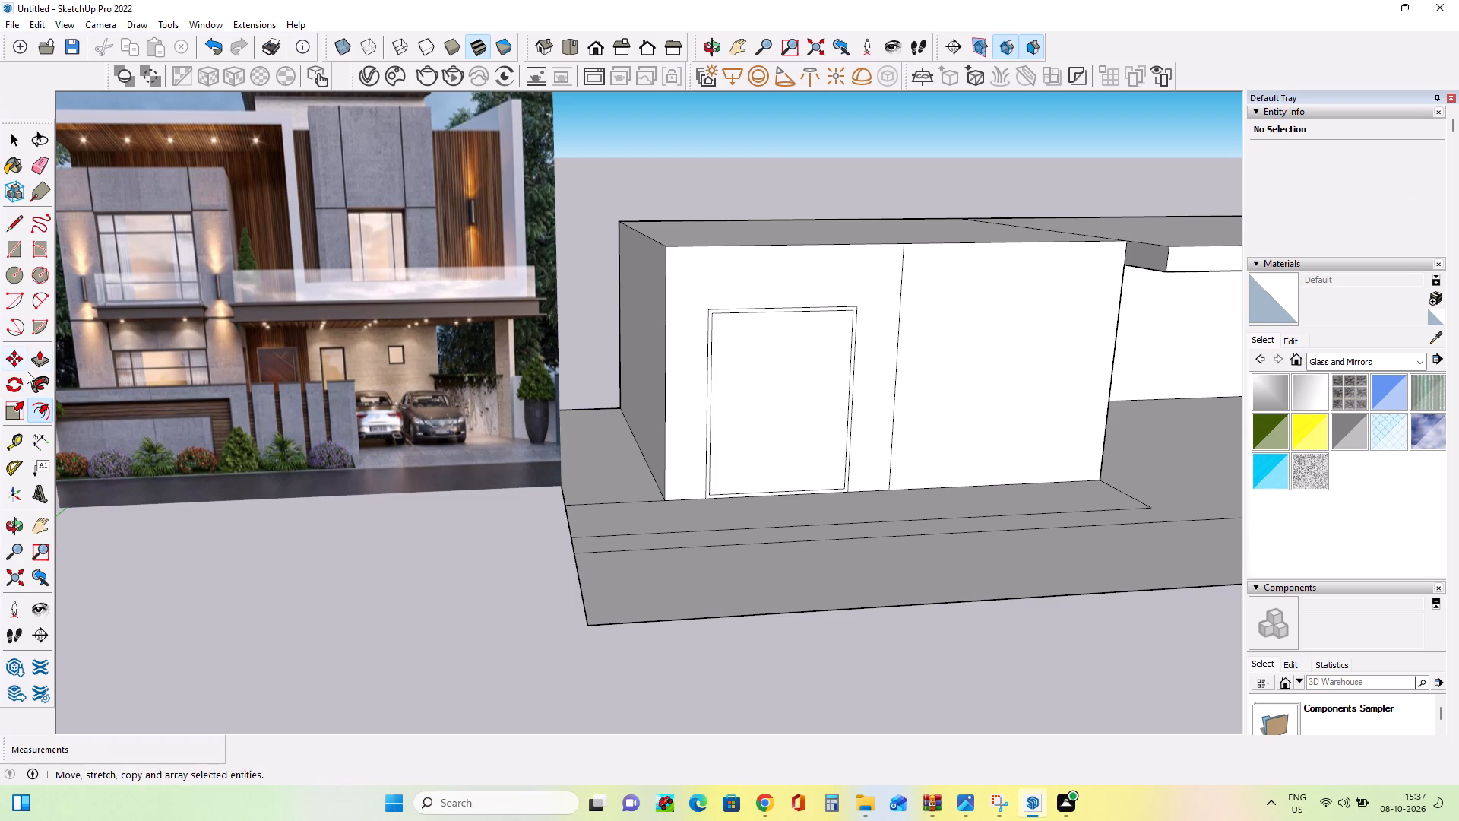
pyautogui.click(6, 239)
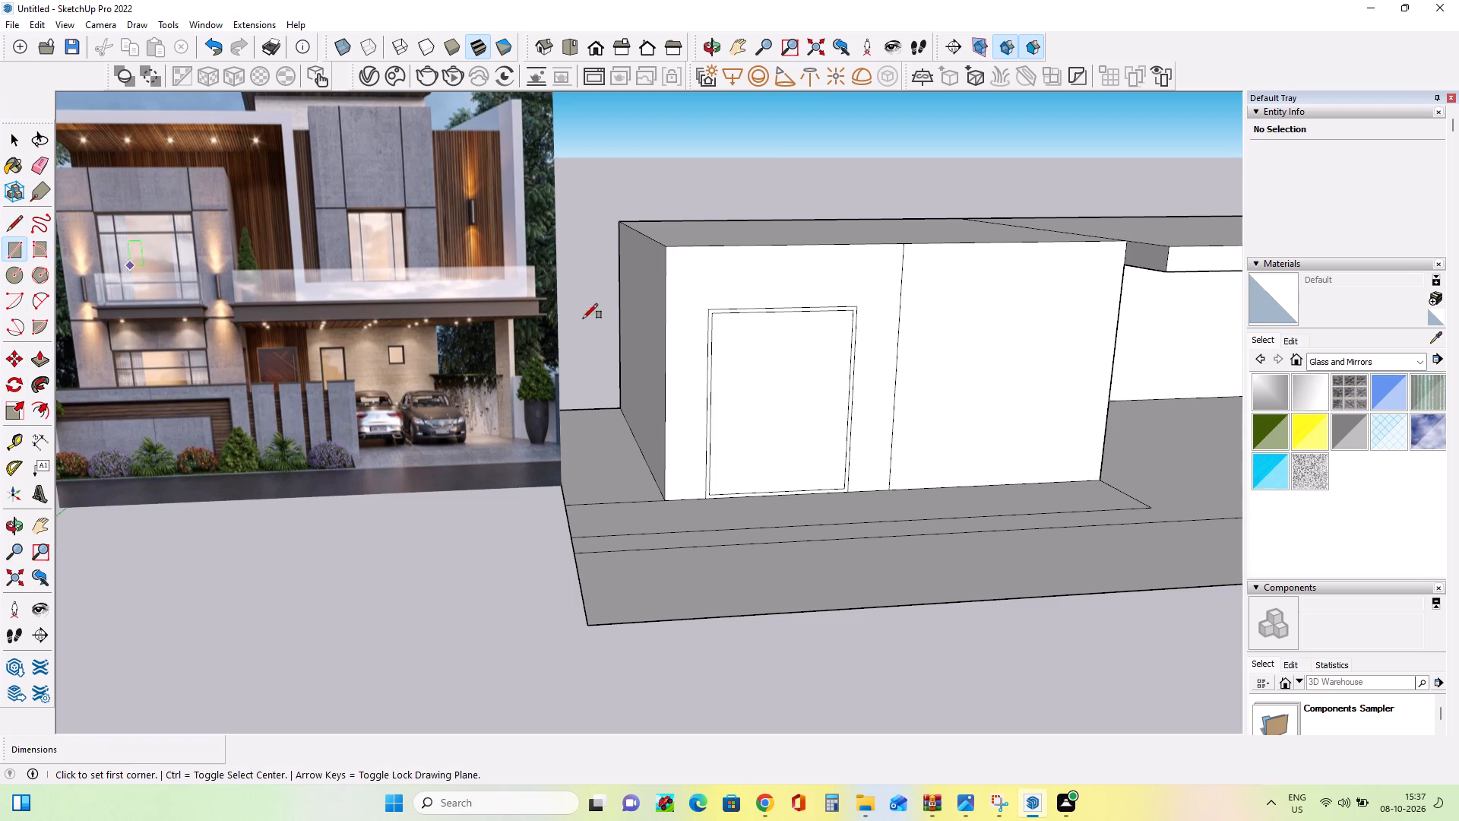
pyautogui.scroll(7, 719, 336)
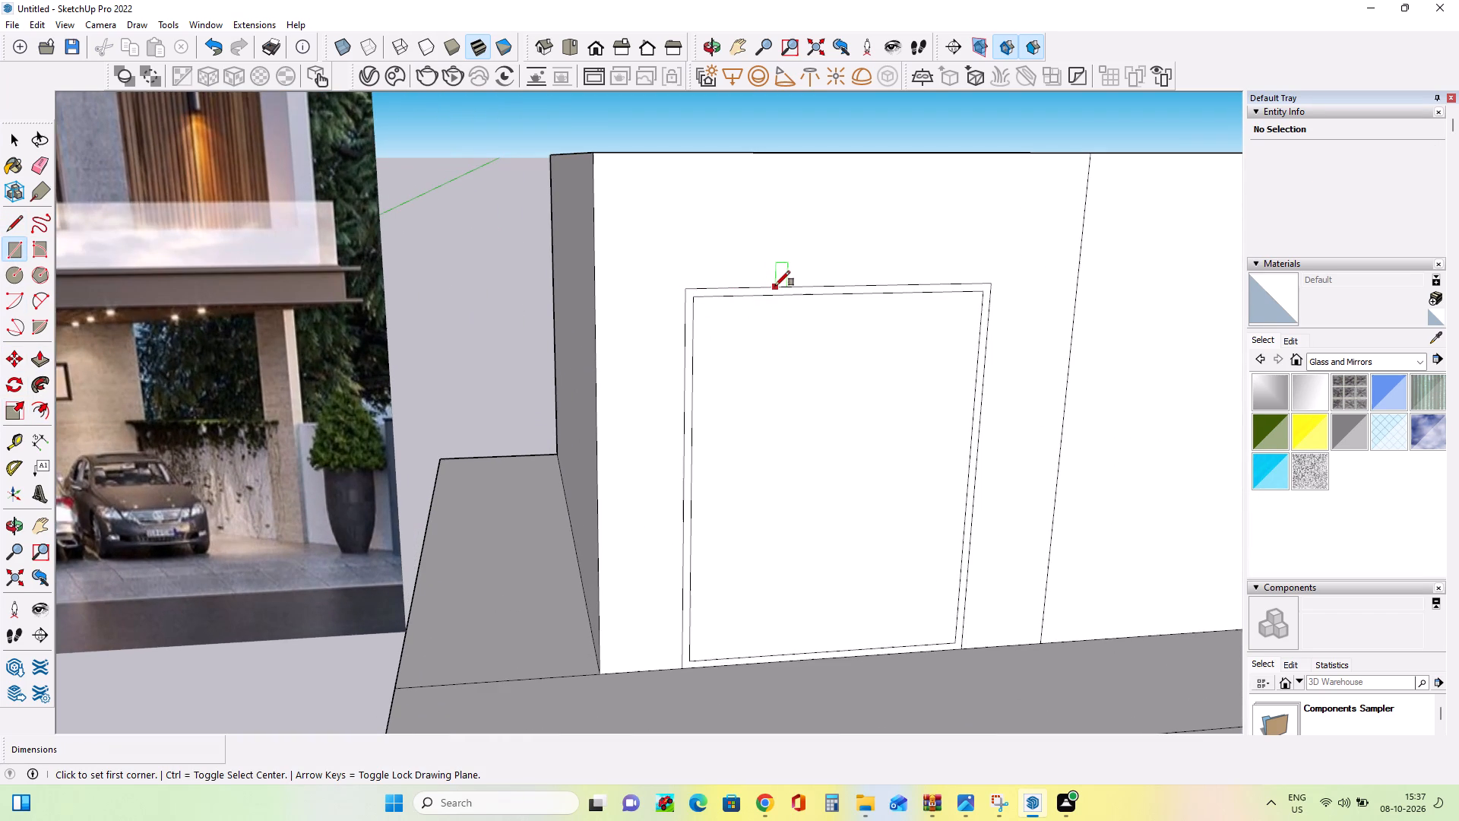
pyautogui.click(776, 286)
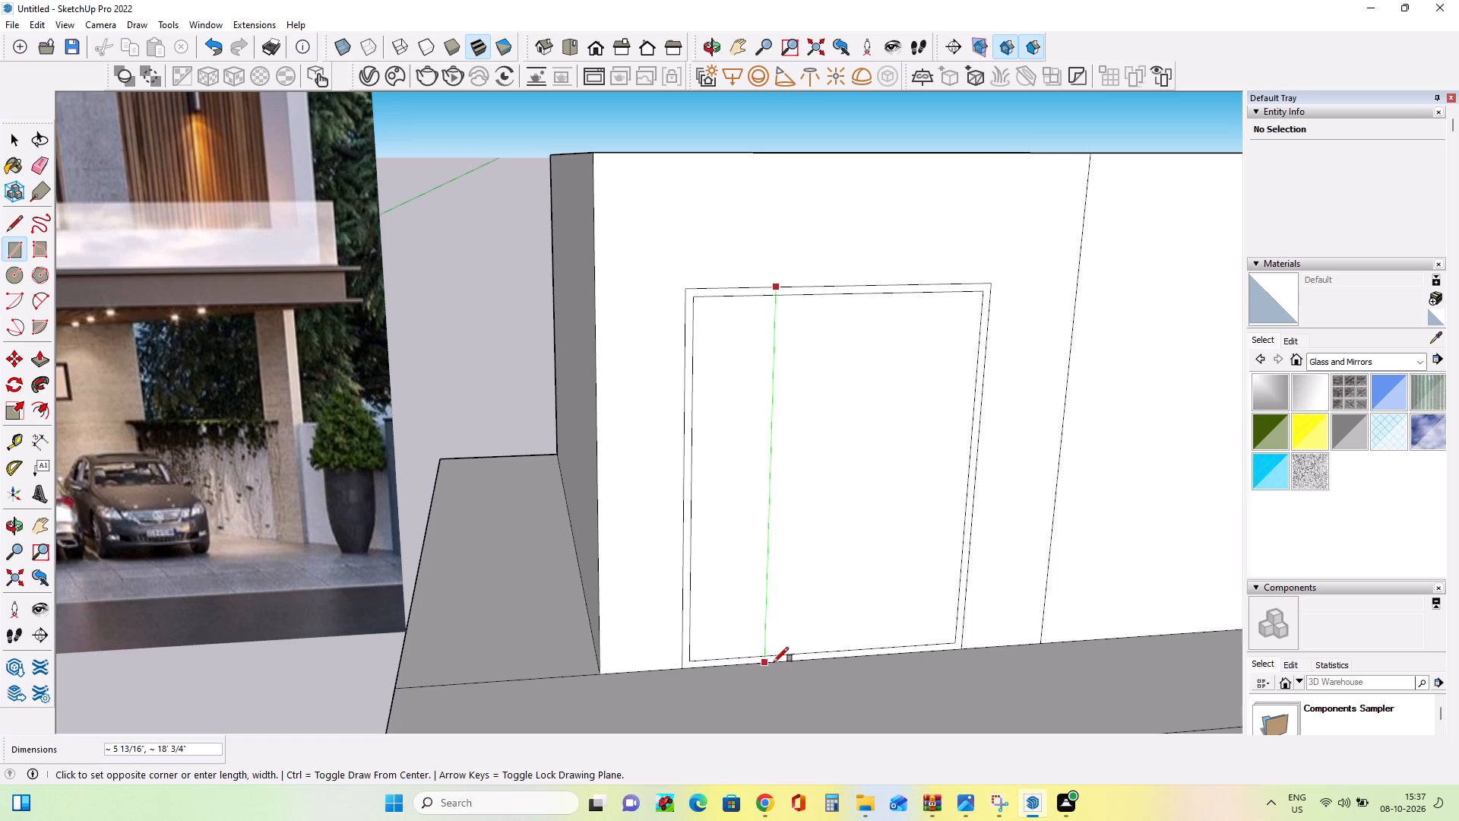
pyautogui.scroll(4, 777, 661)
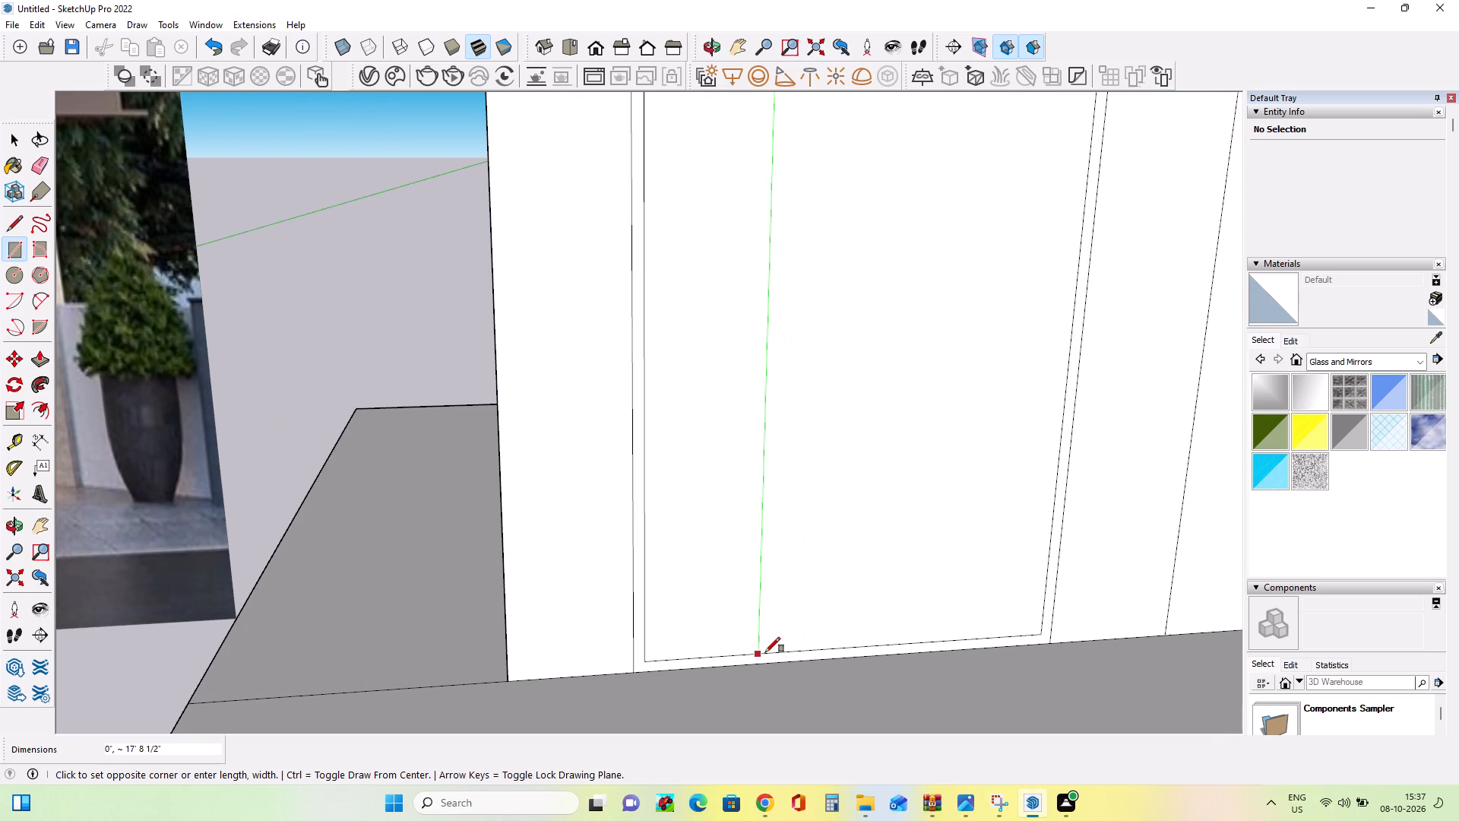
pyautogui.scroll(4, 777, 654)
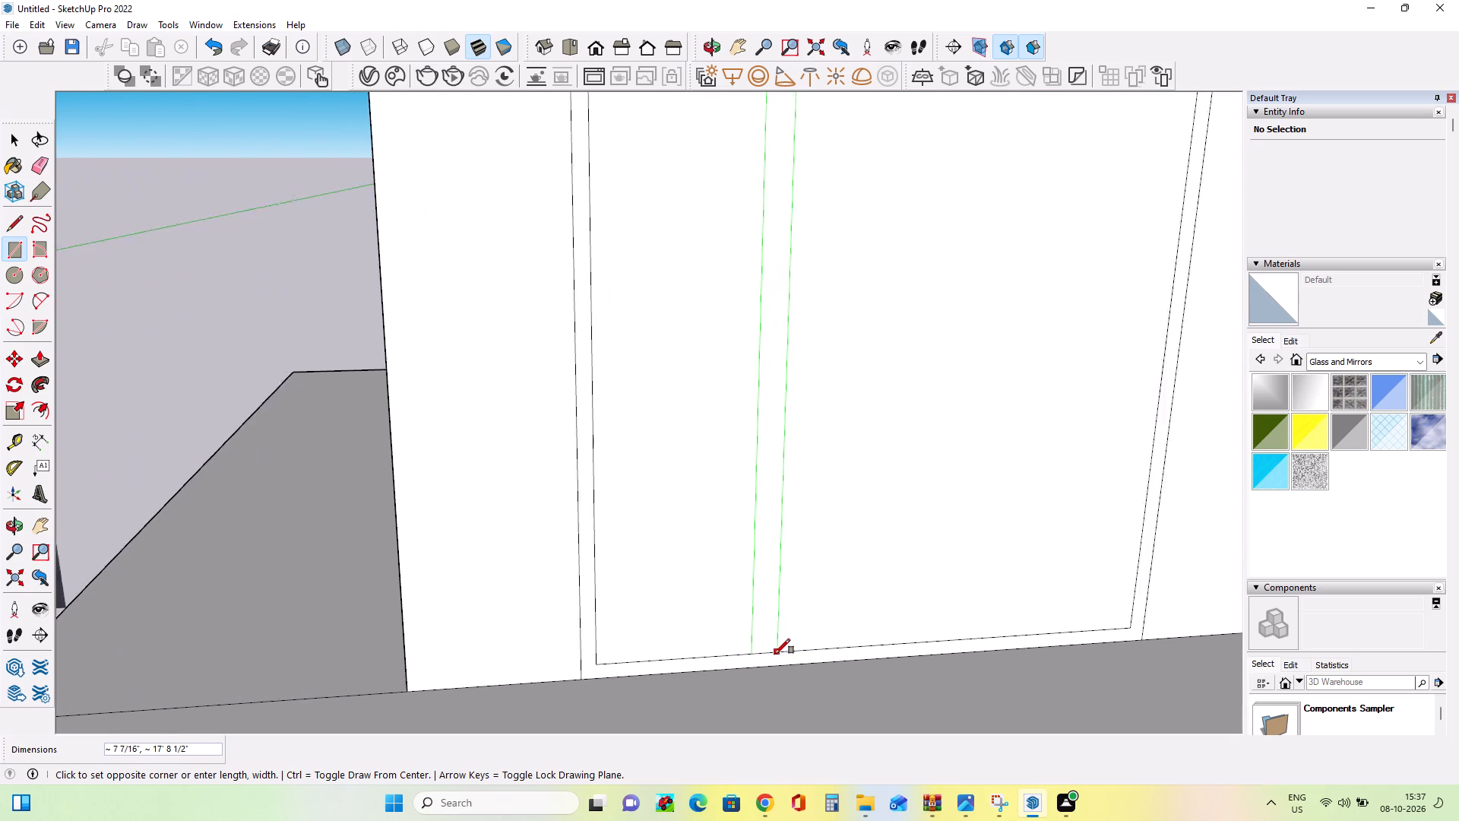
pyautogui.scroll(2, 775, 654)
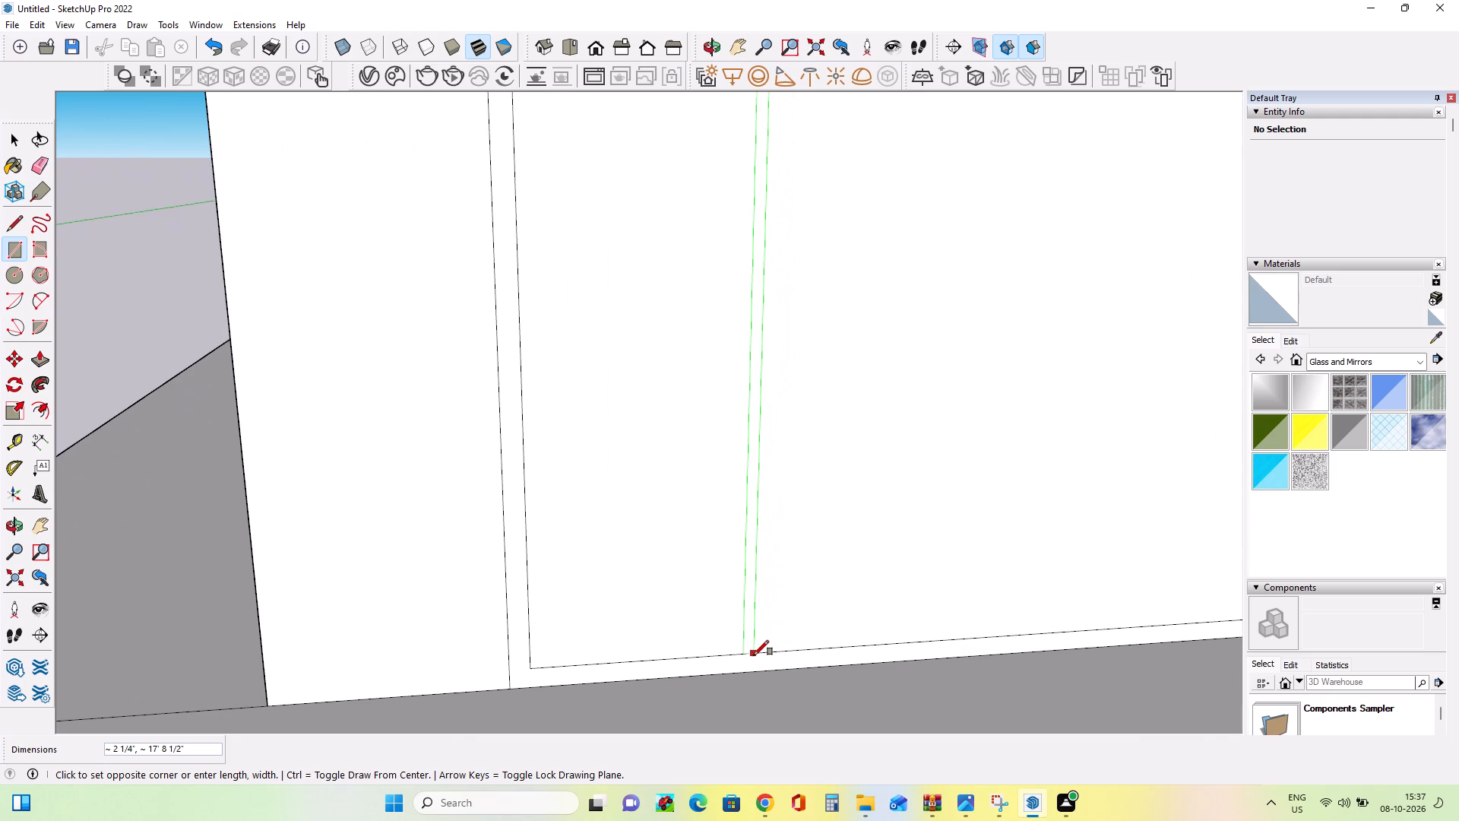
pyautogui.click(752, 655)
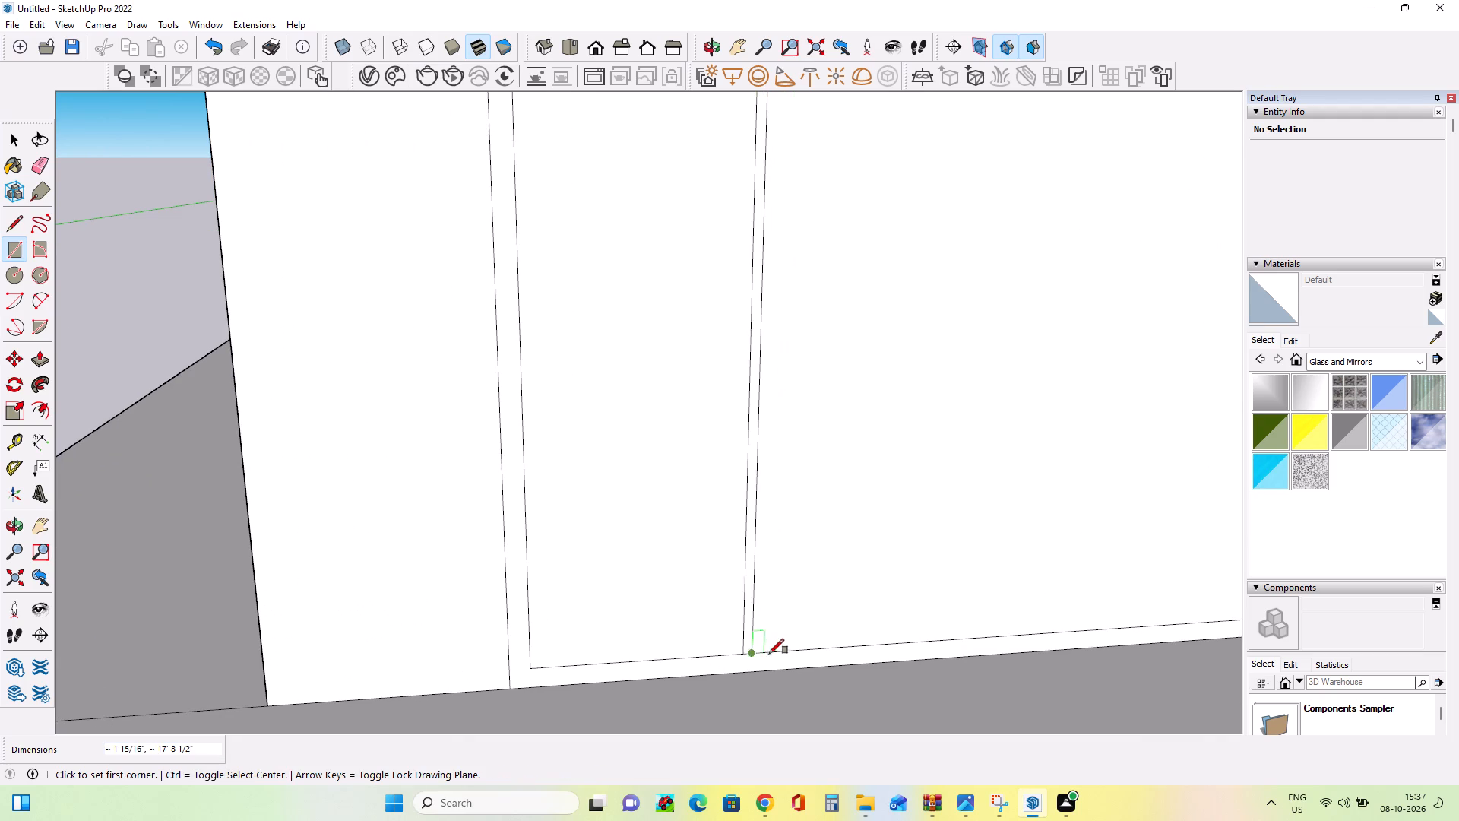
# Draw a second narrow mullion rectangle about 17' 8 1/2" high, from the opening's top edge to the inner bottom line, on the window's other side.
pyautogui.scroll(-17, 773, 651)
pyautogui.scroll(4, 876, 656)
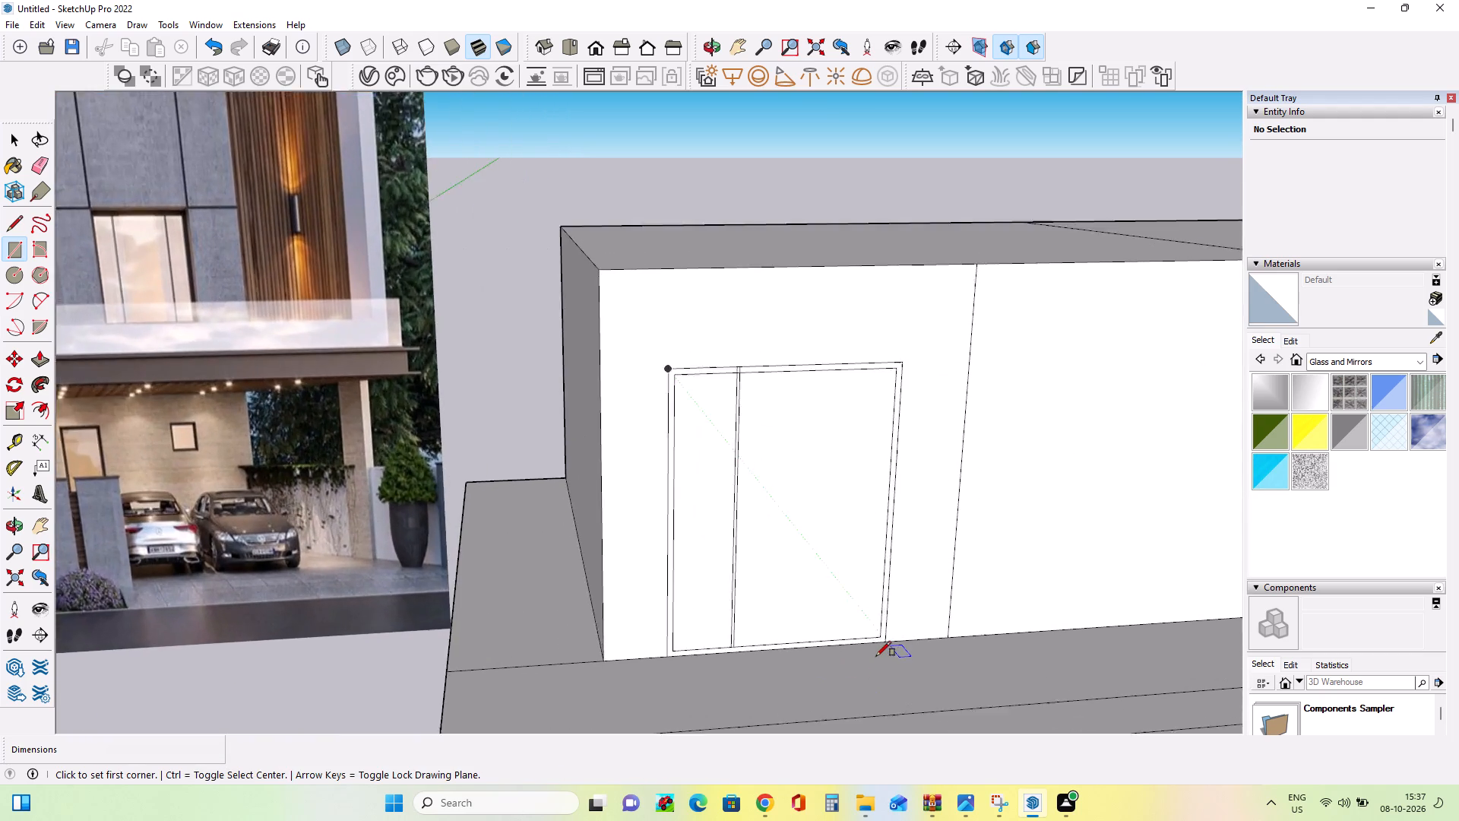
pyautogui.moveTo(910, 643); pyautogui.dragTo(822, 638, button='middle')
pyautogui.scroll(3, 821, 354)
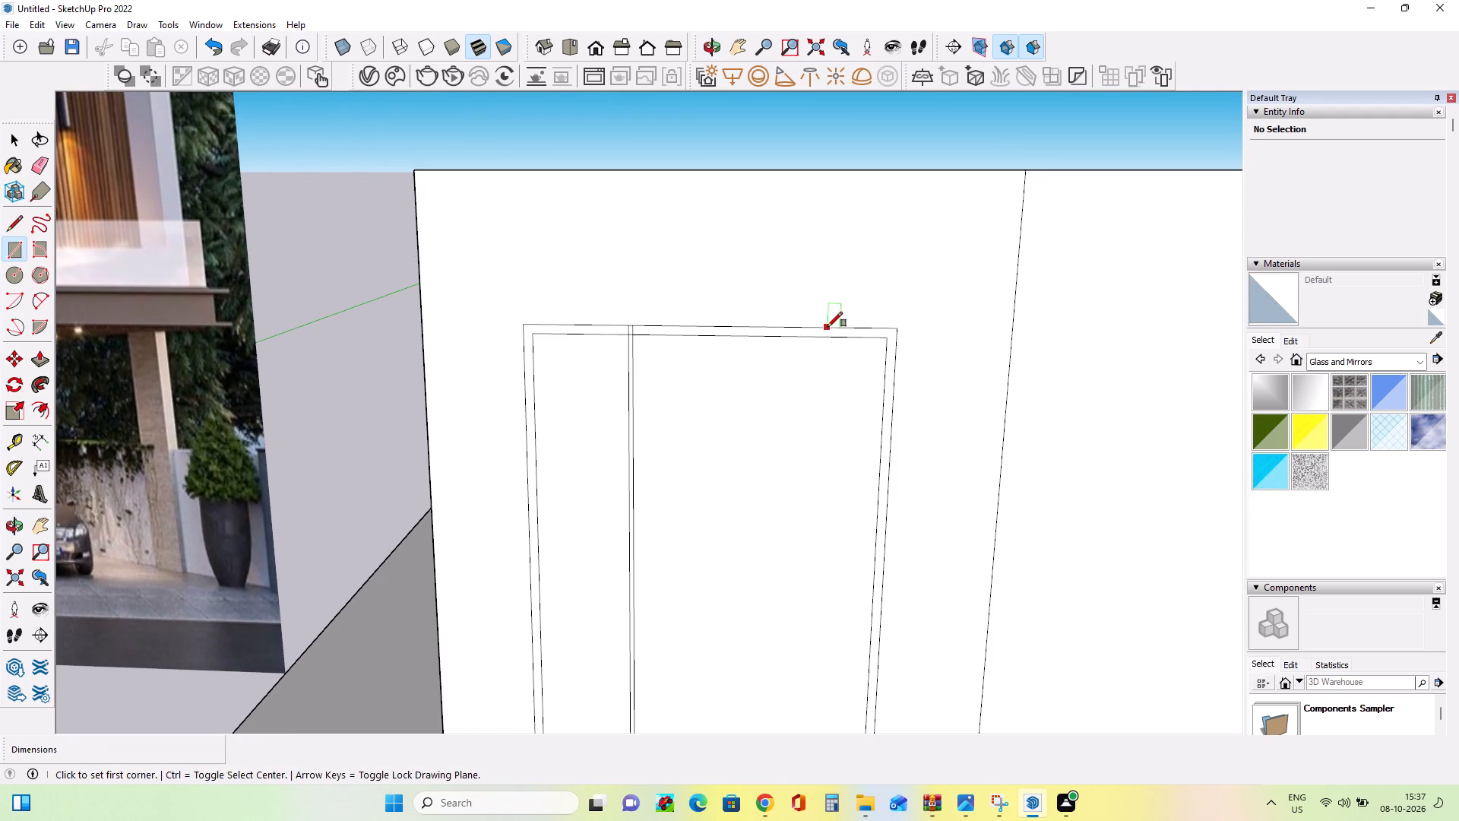
pyautogui.click(829, 325)
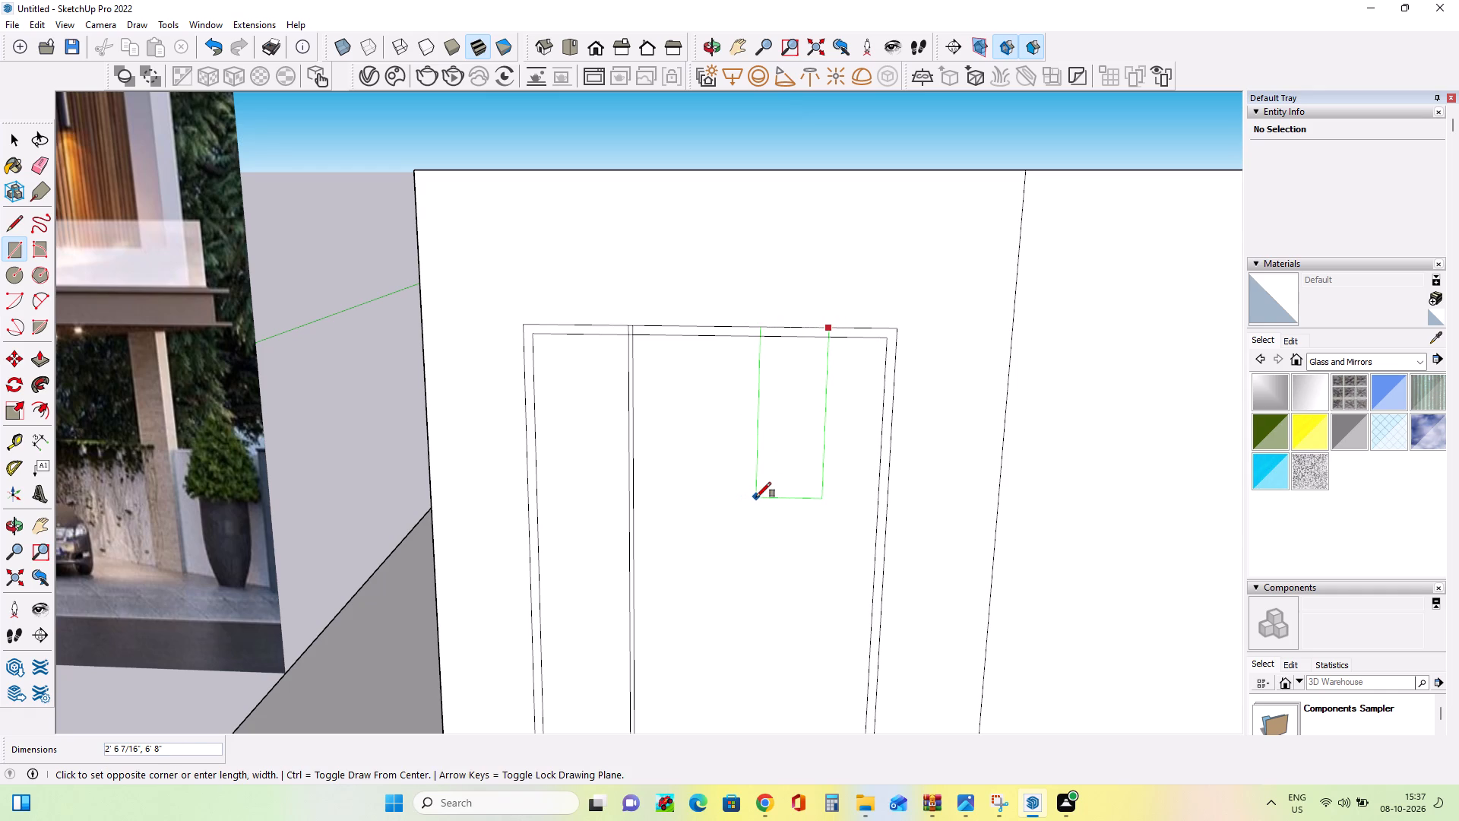
pyautogui.press('Escape')
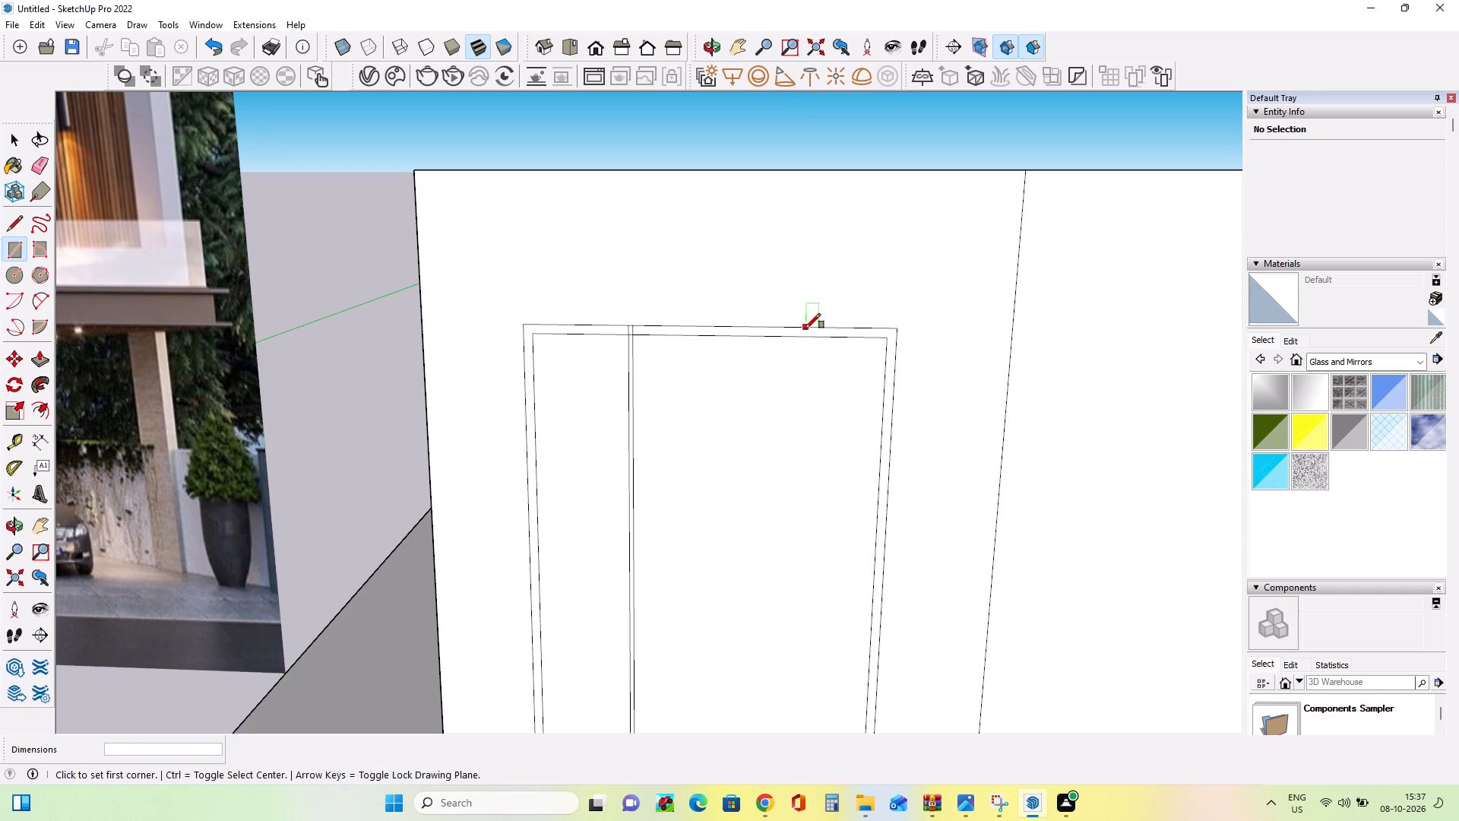
pyautogui.click(808, 328)
pyautogui.scroll(-6, 752, 510)
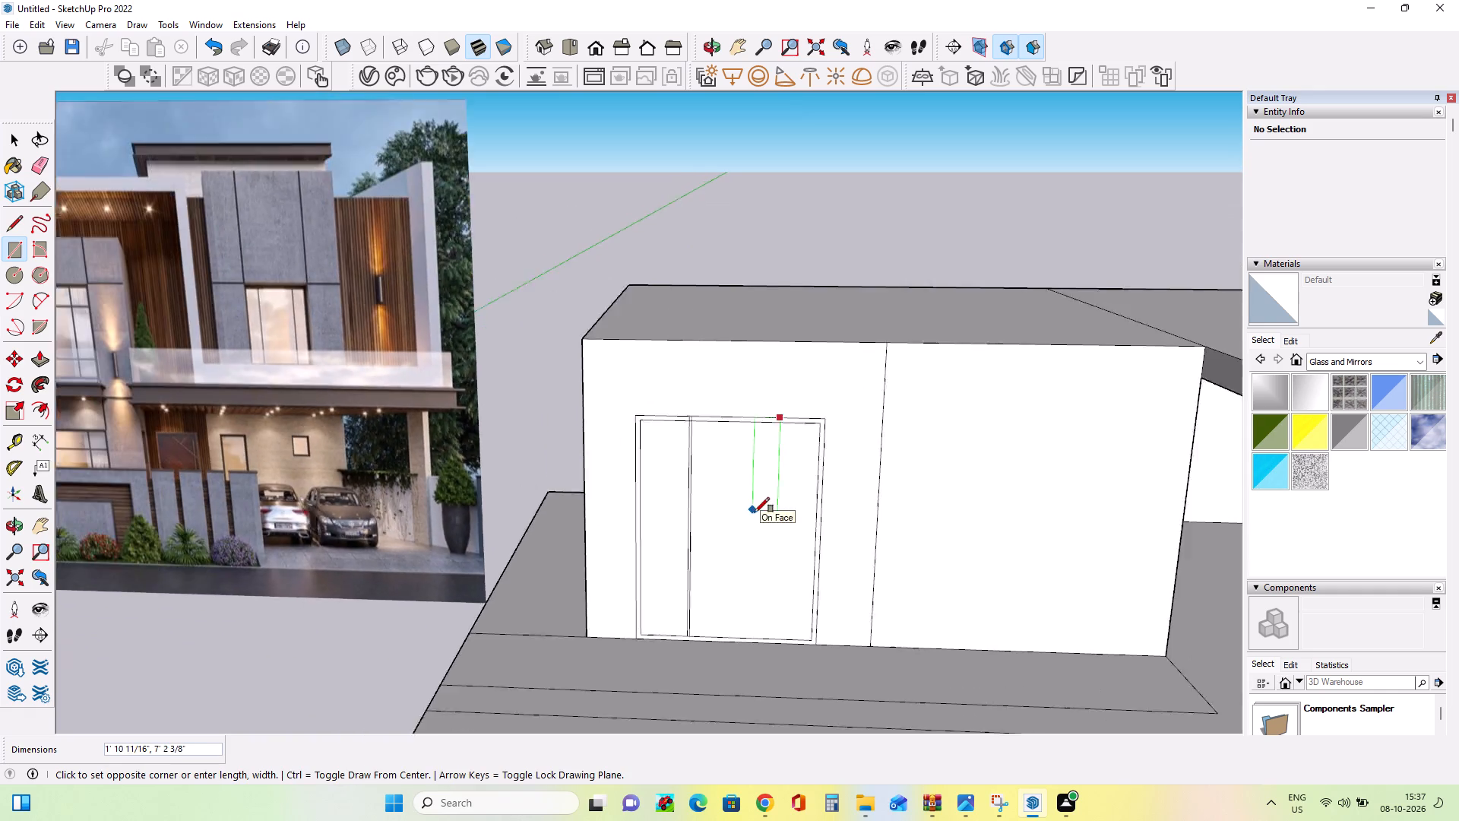
pyautogui.scroll(-6, 755, 512)
pyautogui.scroll(6, 763, 601)
pyautogui.scroll(-1, 763, 601)
pyautogui.scroll(5, 763, 601)
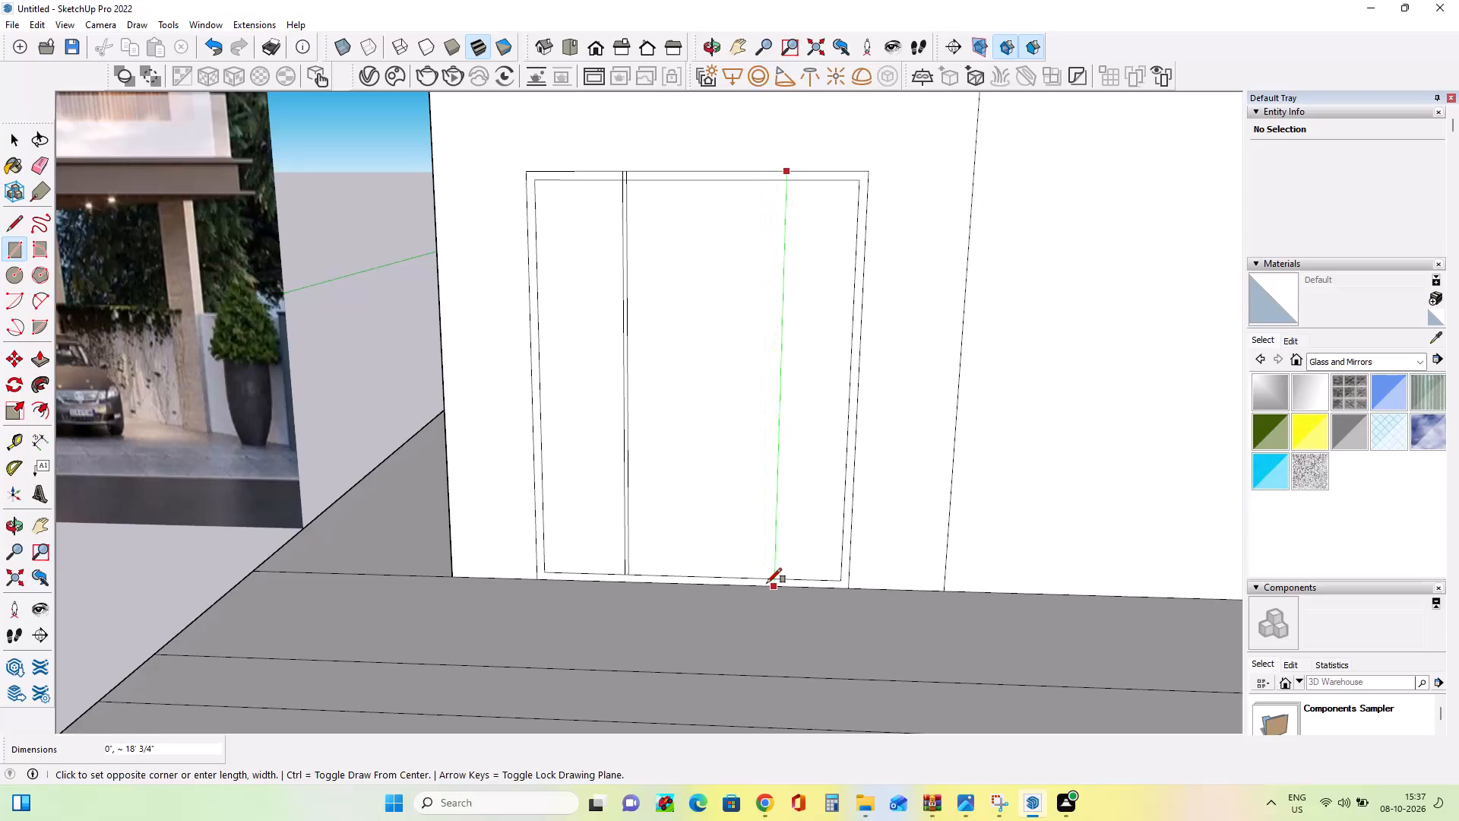
pyautogui.scroll(4, 766, 583)
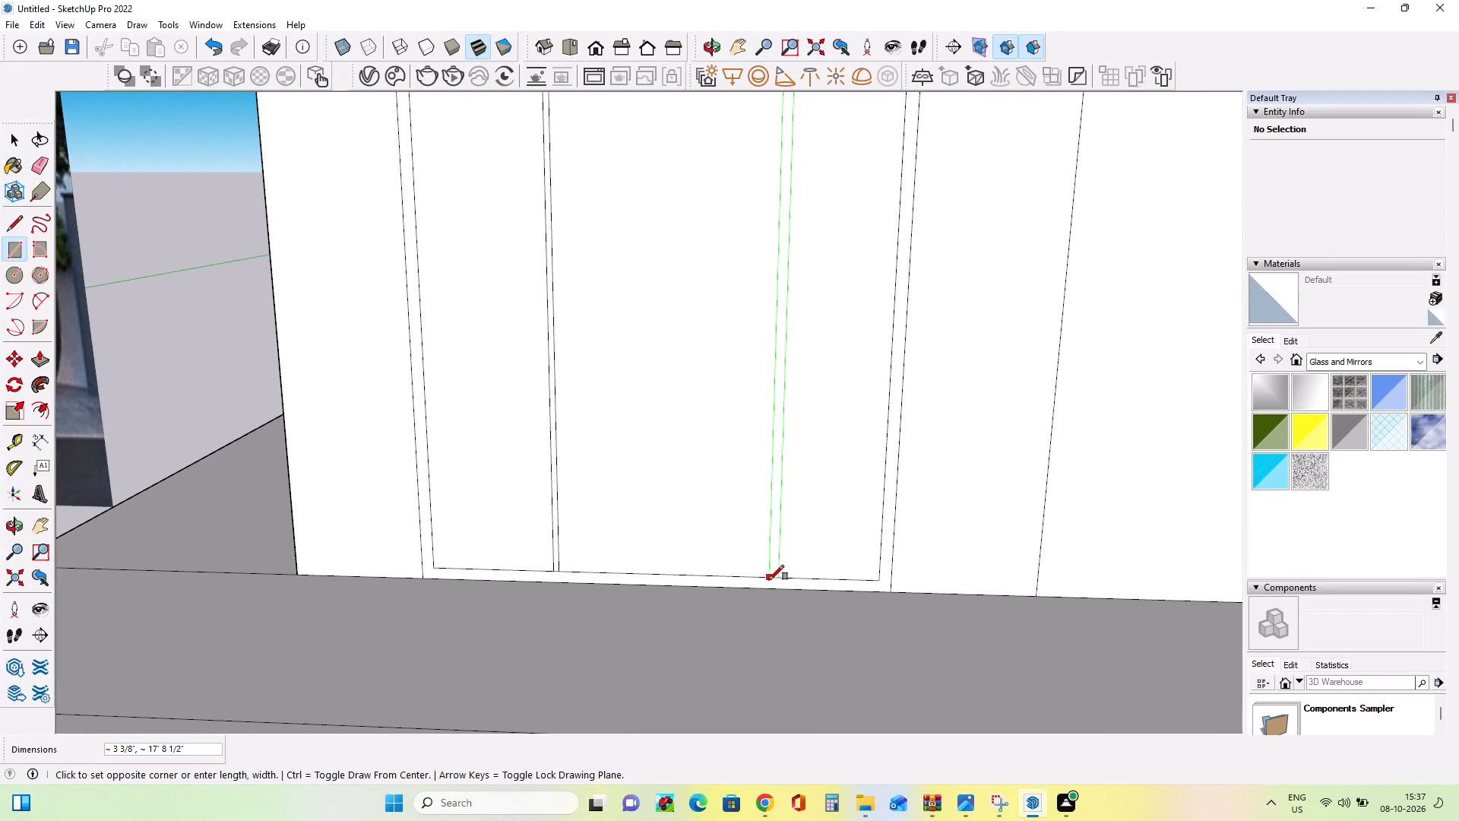
pyautogui.scroll(4, 770, 580)
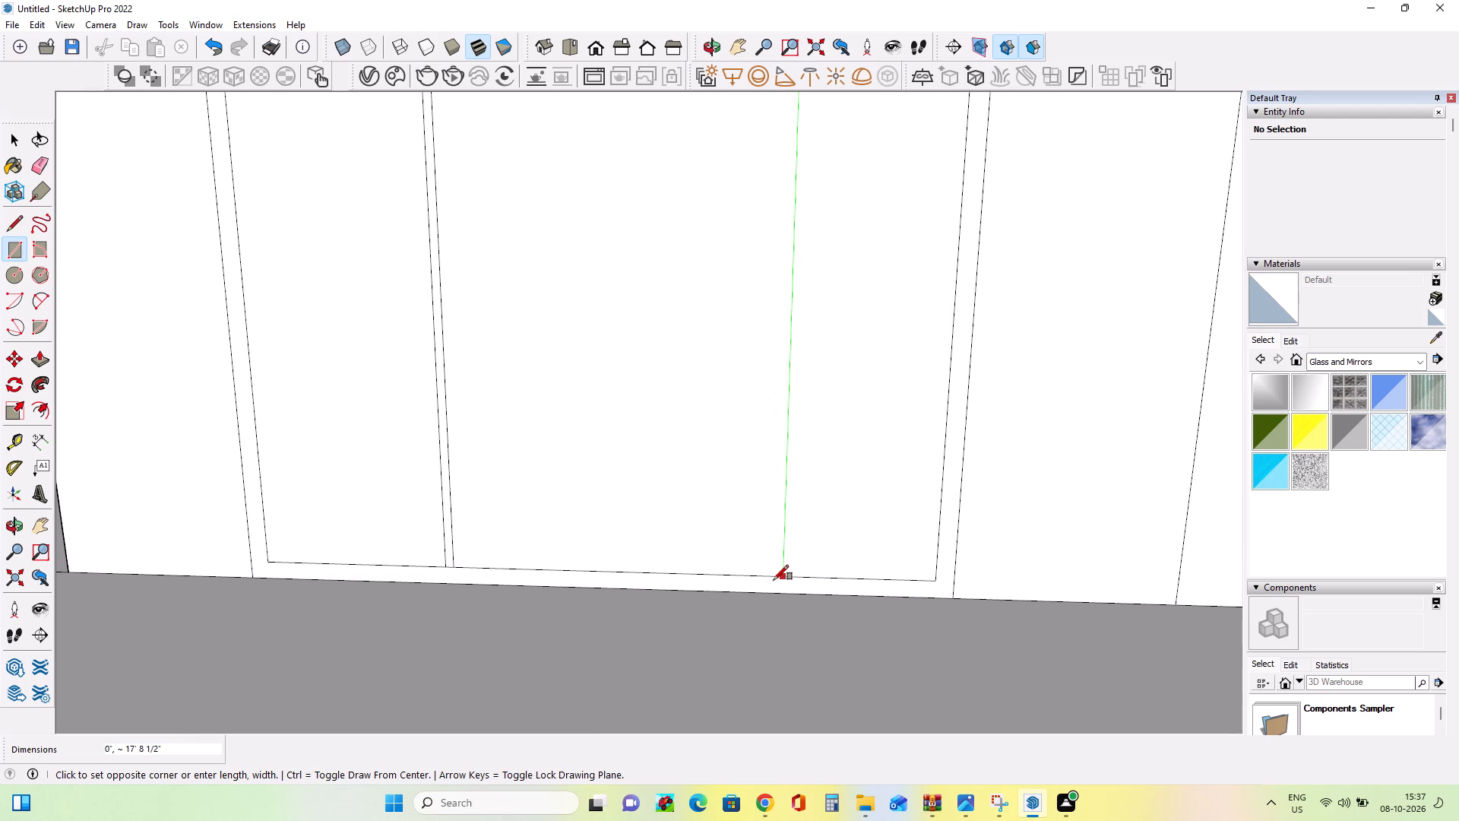
pyautogui.click(774, 580)
# Draw a horizontal crossbar rectangle about 2 5/8" by 14' across the window's full width, near its top.
pyautogui.scroll(-14, 777, 585)
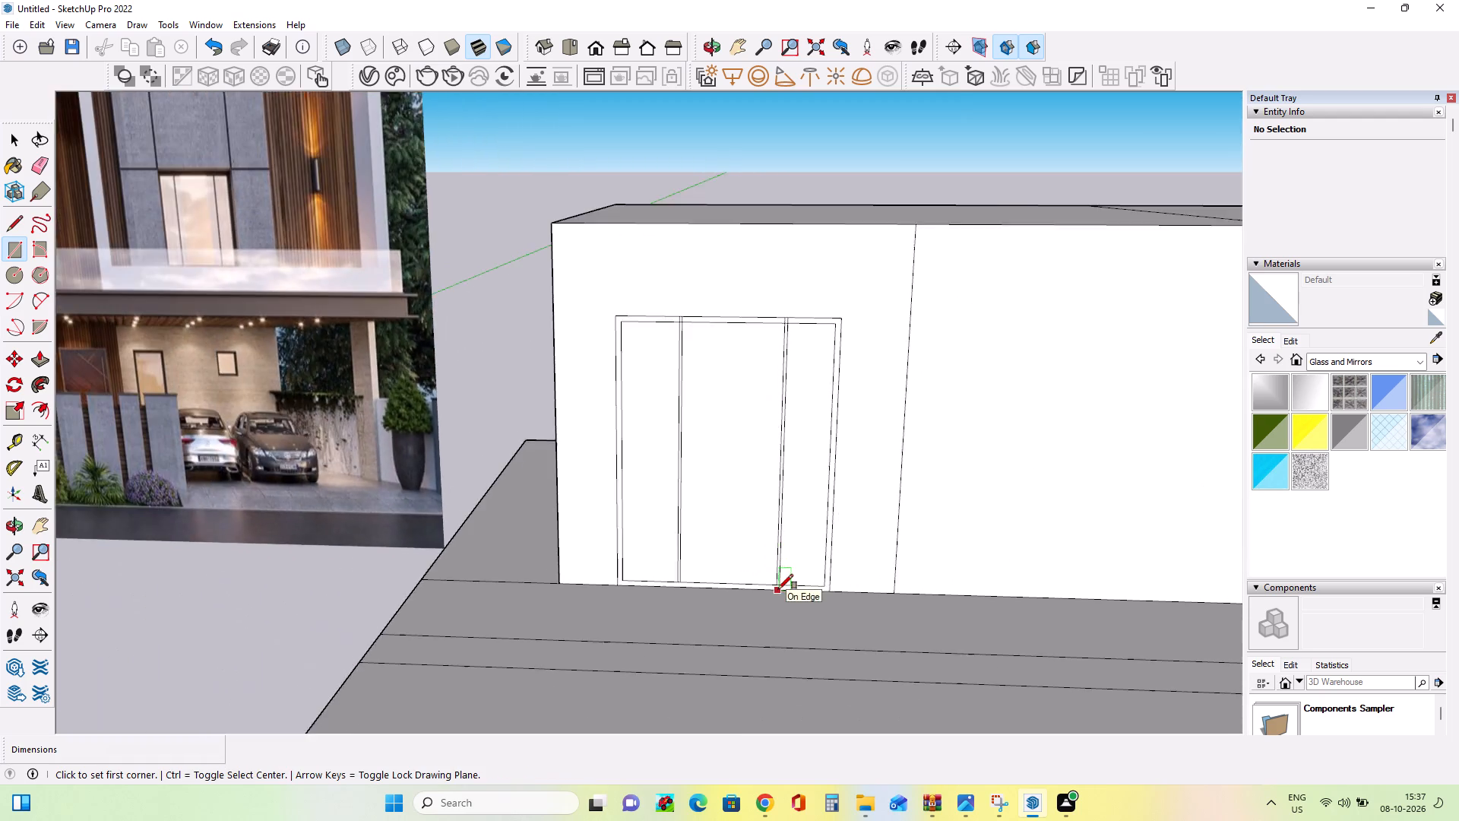
pyautogui.moveTo(782, 589); pyautogui.dragTo(862, 588, button='middle')
pyautogui.scroll(2, 774, 510)
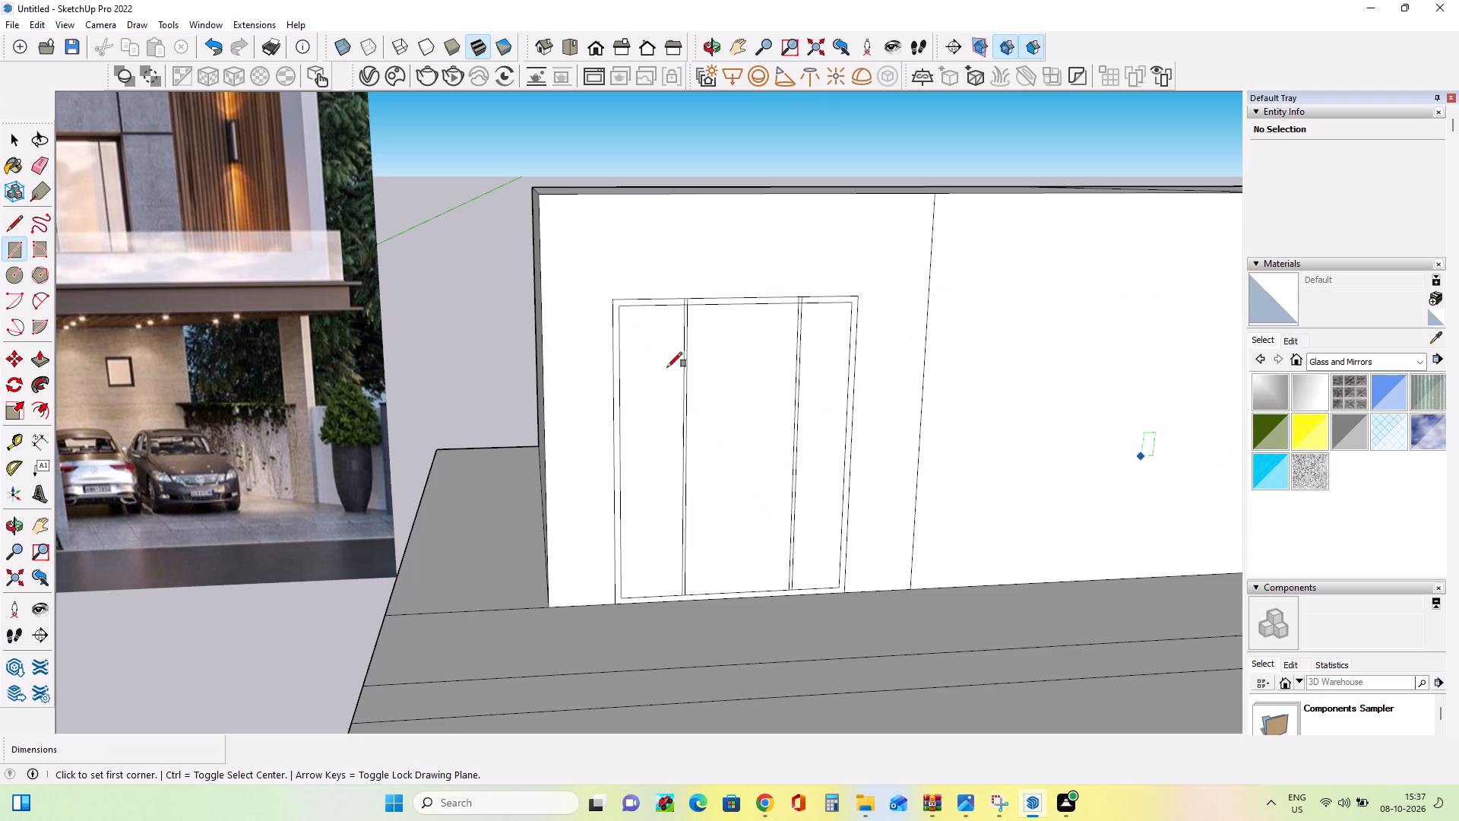
pyautogui.click(11, 251)
pyautogui.click(615, 348)
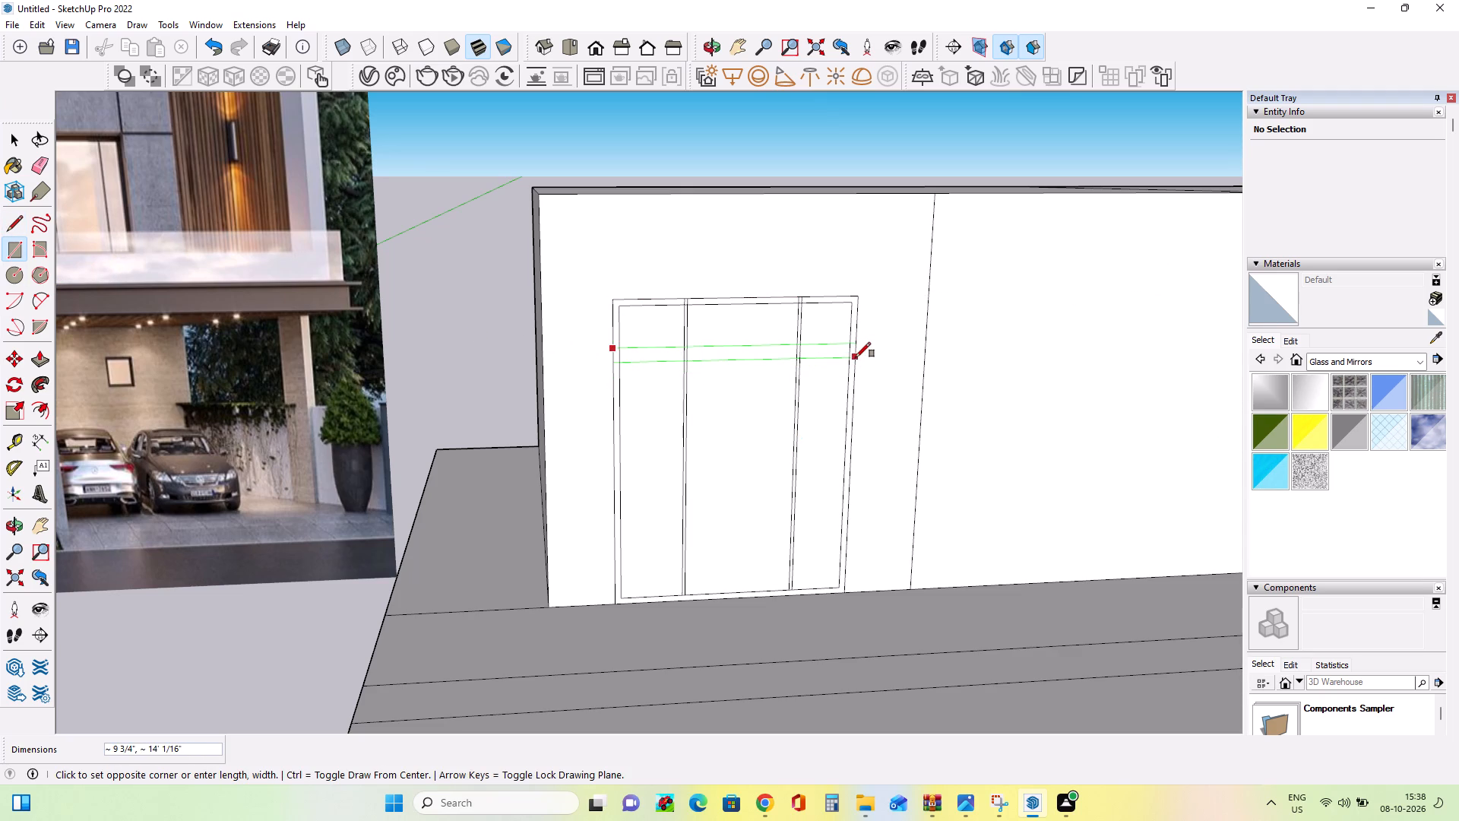
pyautogui.scroll(6, 855, 356)
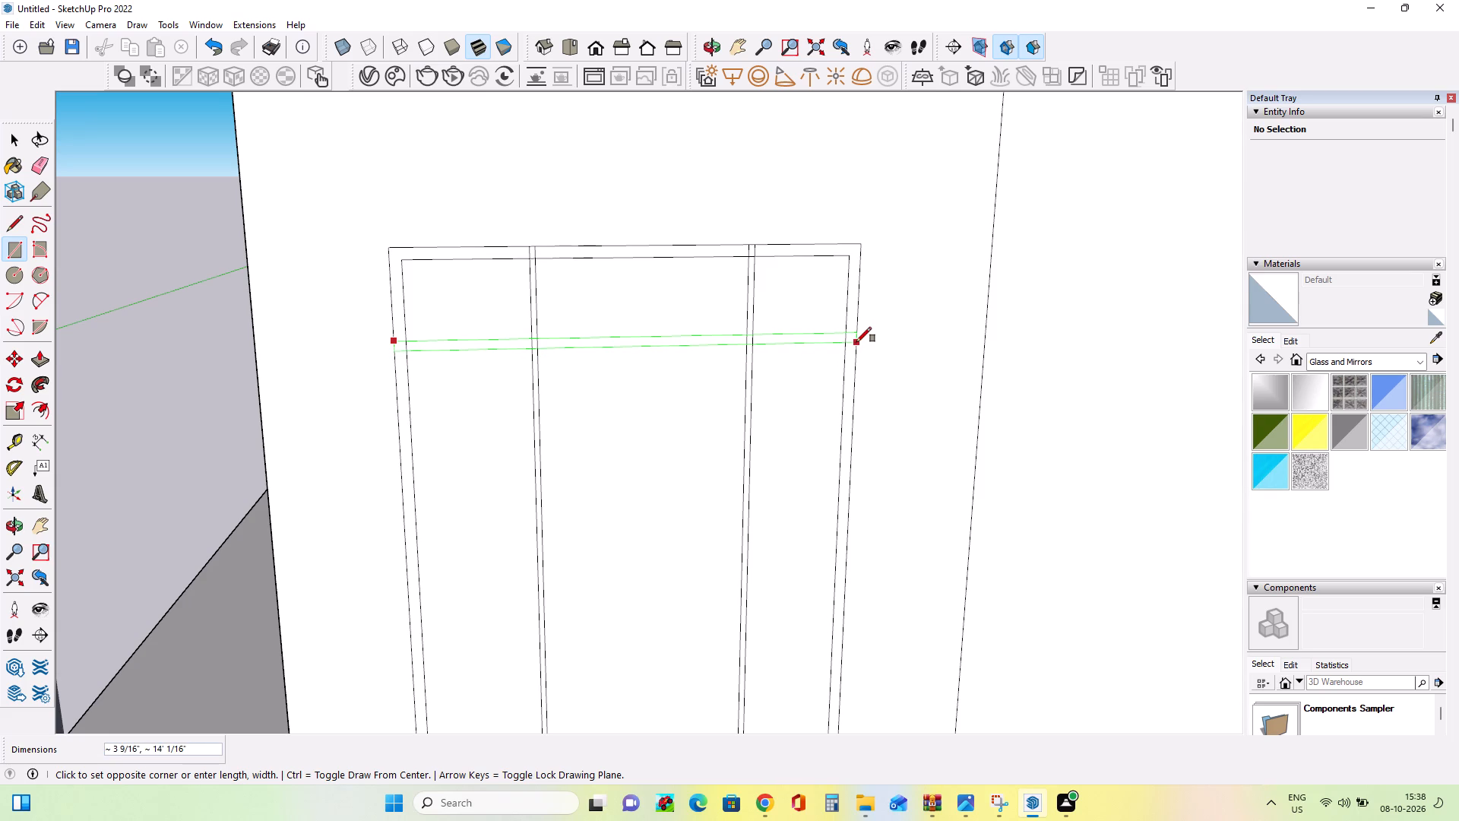
pyautogui.scroll(3, 857, 341)
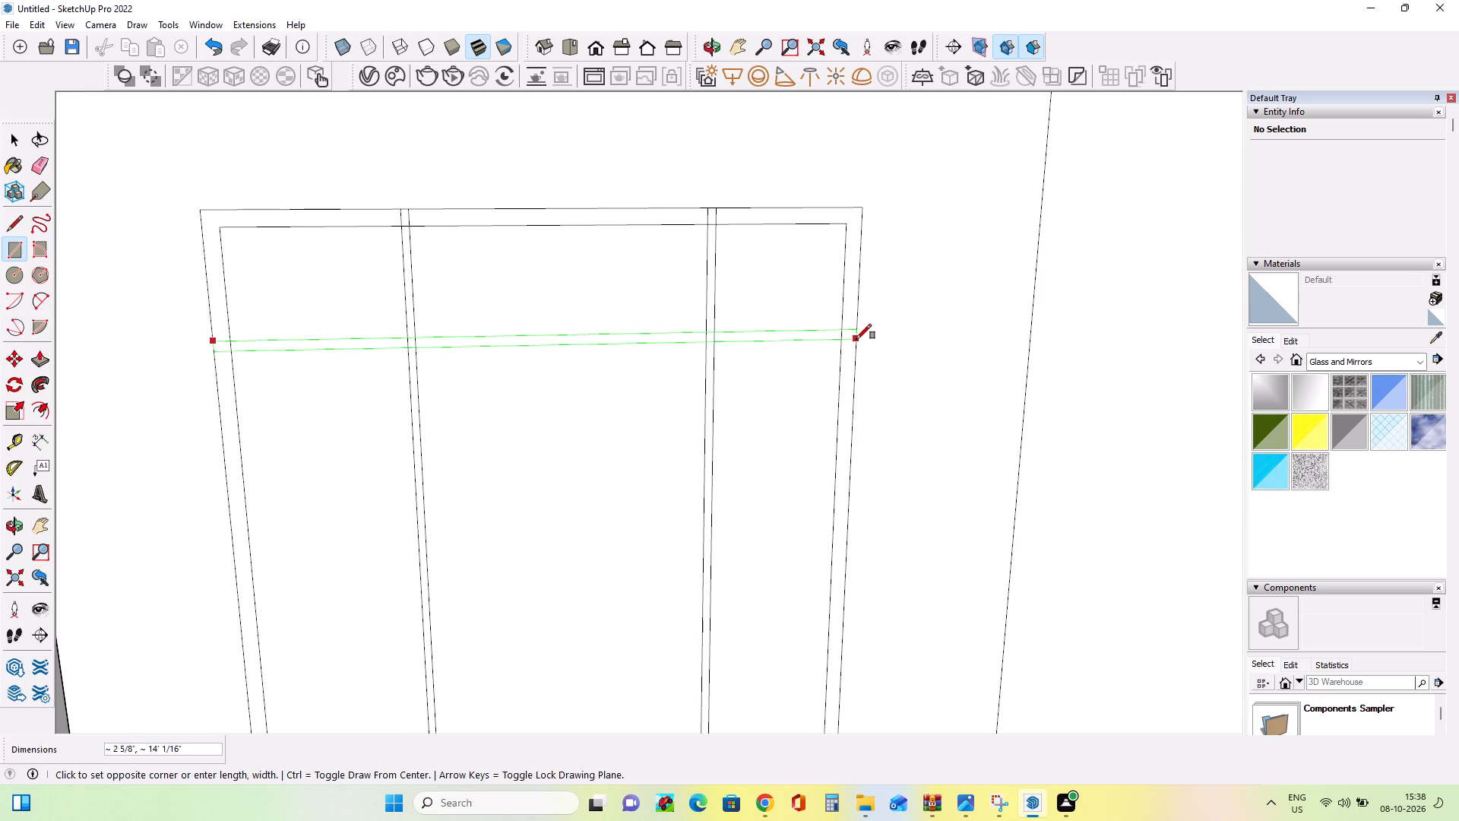
pyautogui.click(856, 339)
pyautogui.scroll(-11, 831, 372)
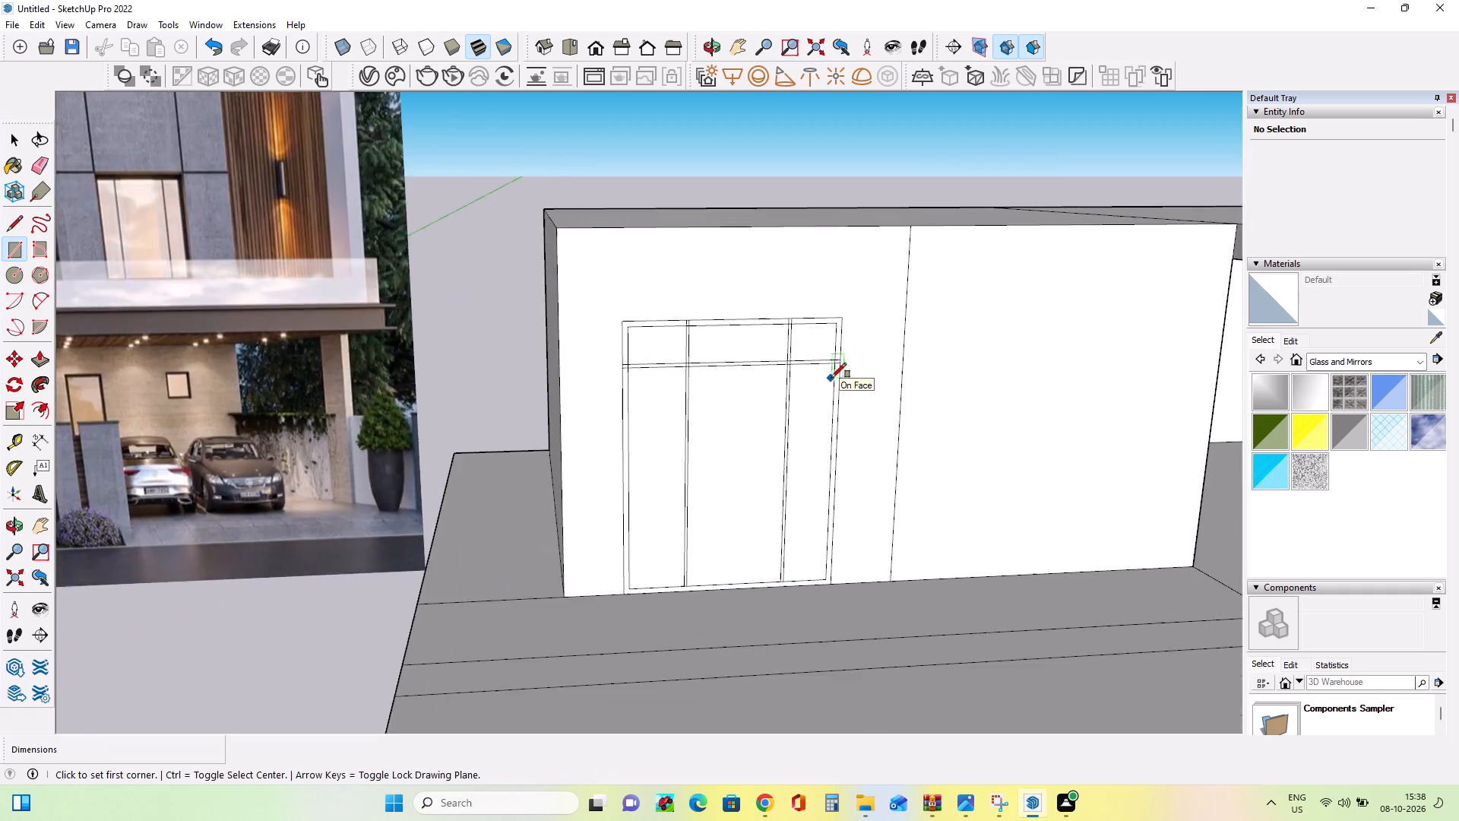
pyautogui.scroll(-5, 831, 378)
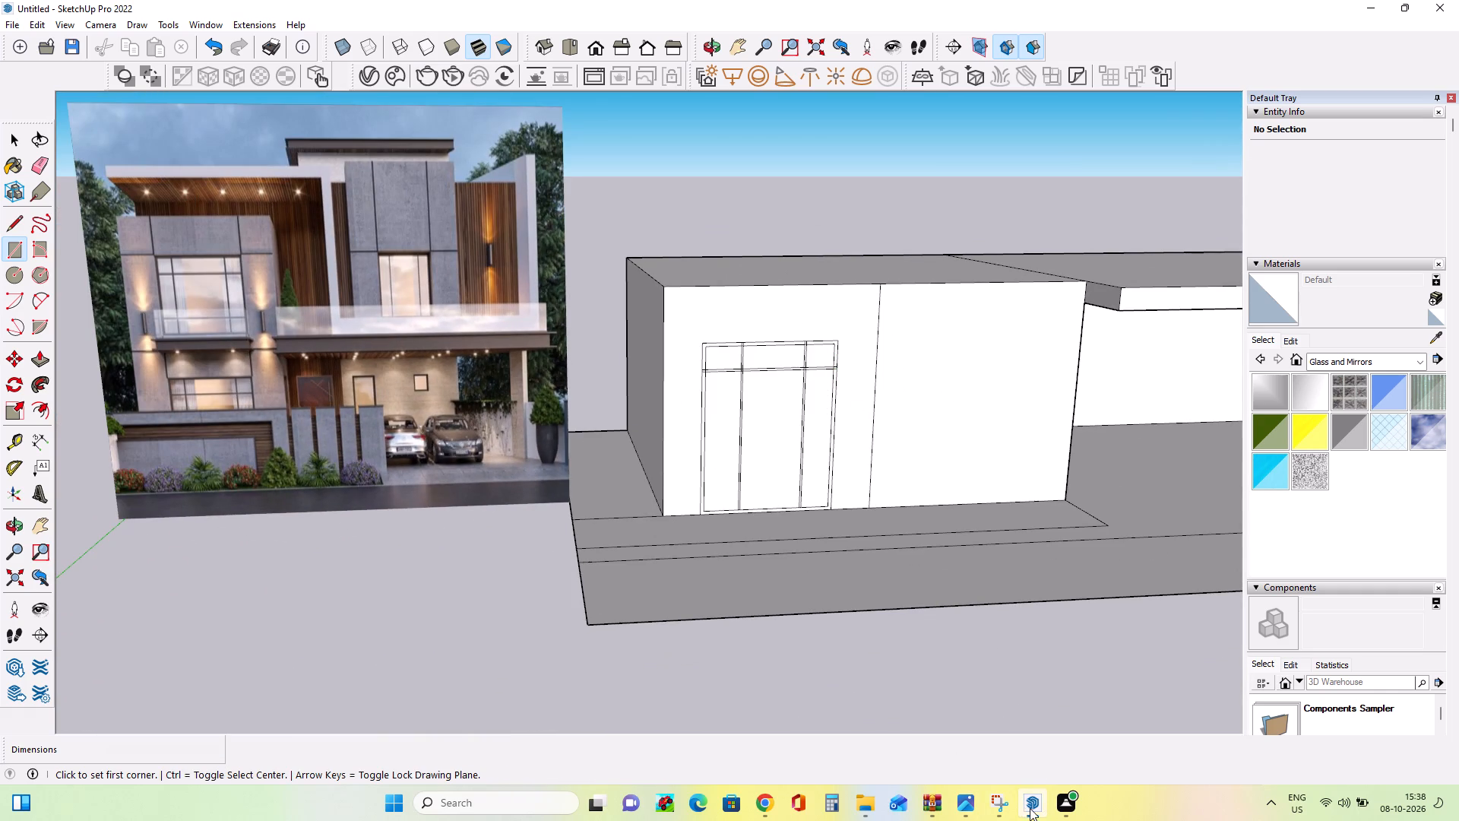
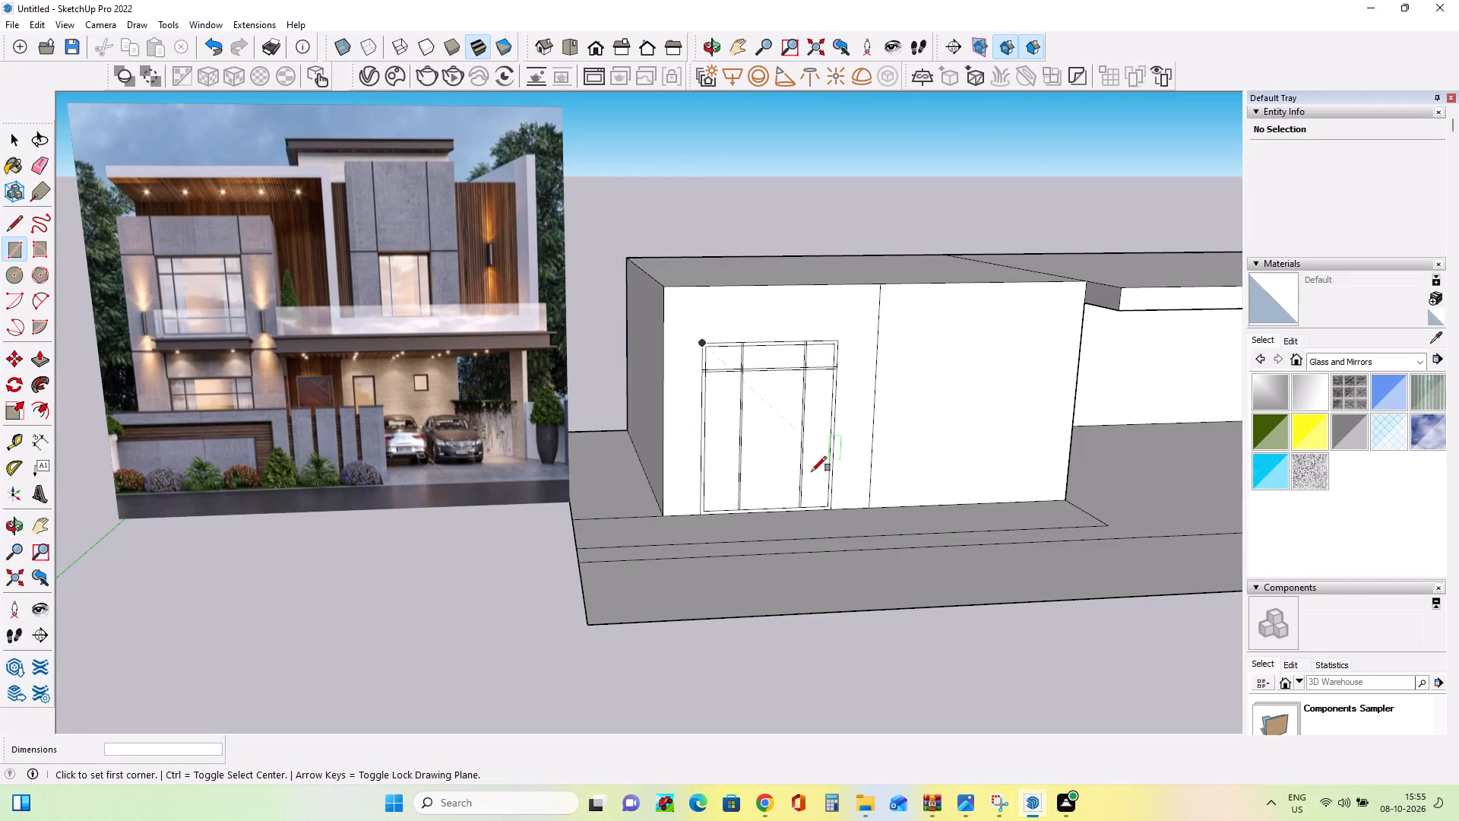
# Draw a second horizontal crossbar rectangle about 3 1/2" by 14' across the window's full width, near its bottom.
pyautogui.scroll(3, 644, 494)
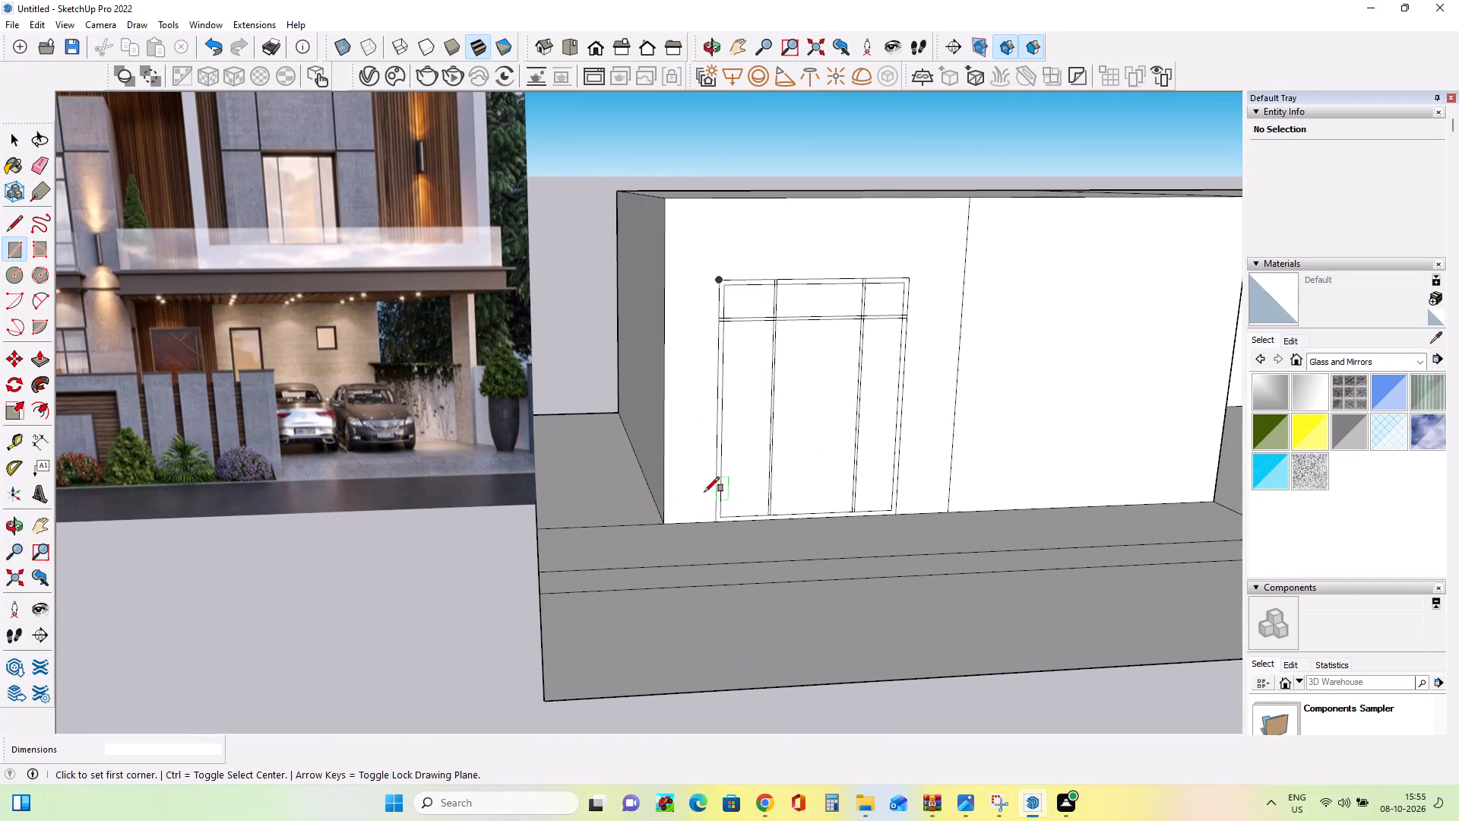
pyautogui.click(716, 466)
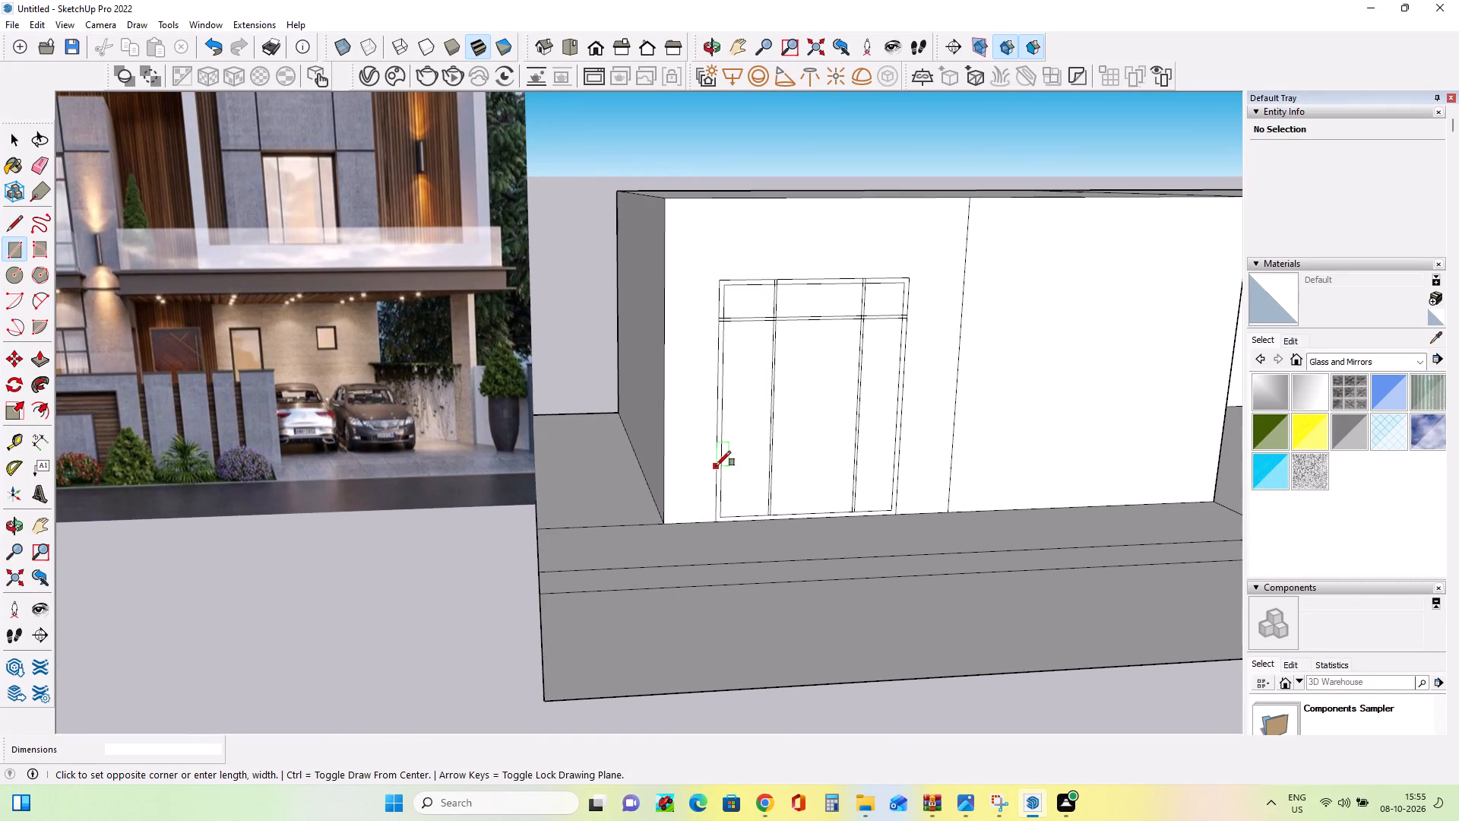
pyautogui.scroll(5, 899, 451)
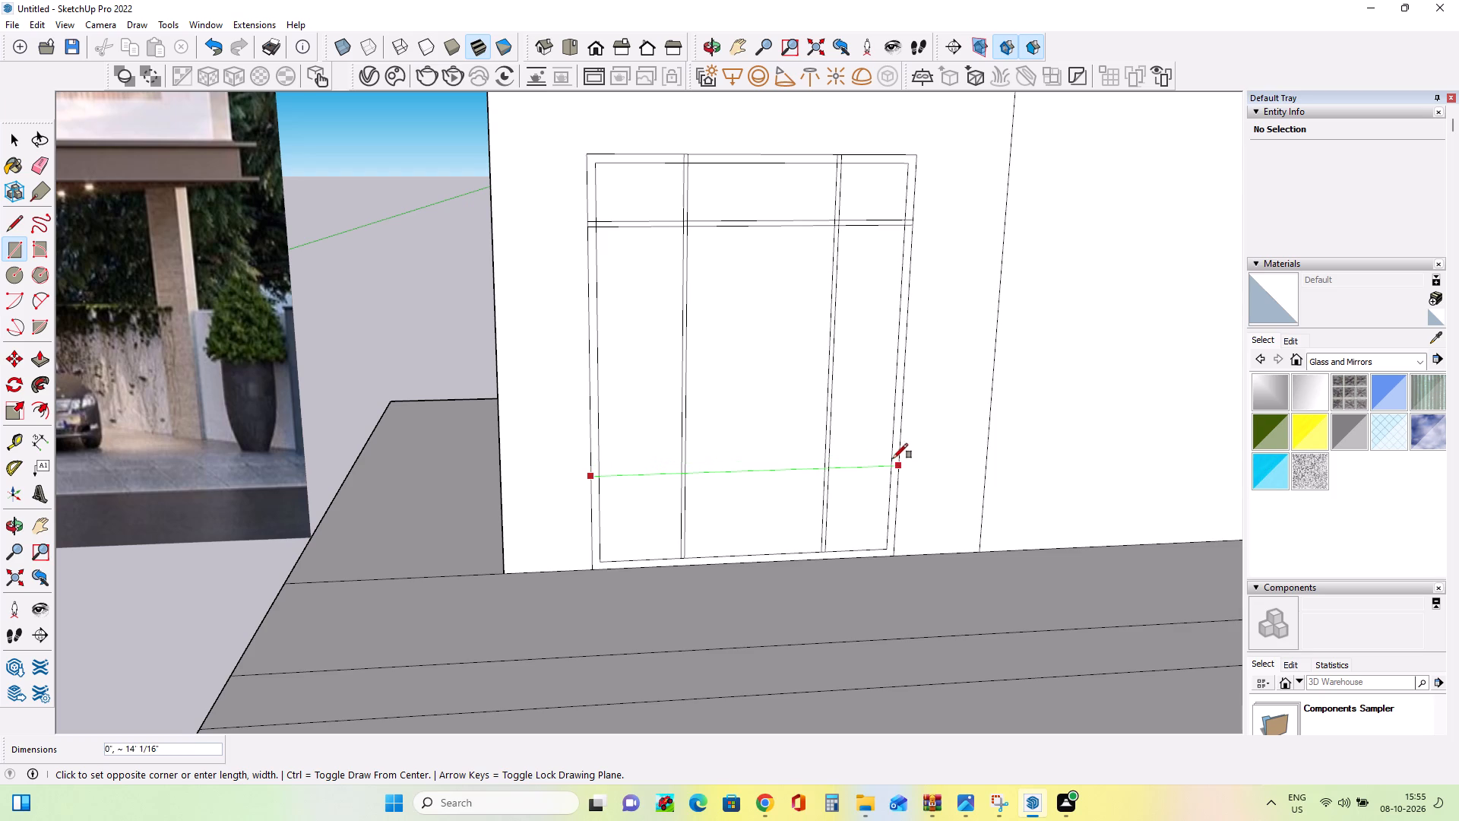
pyautogui.scroll(5, 891, 460)
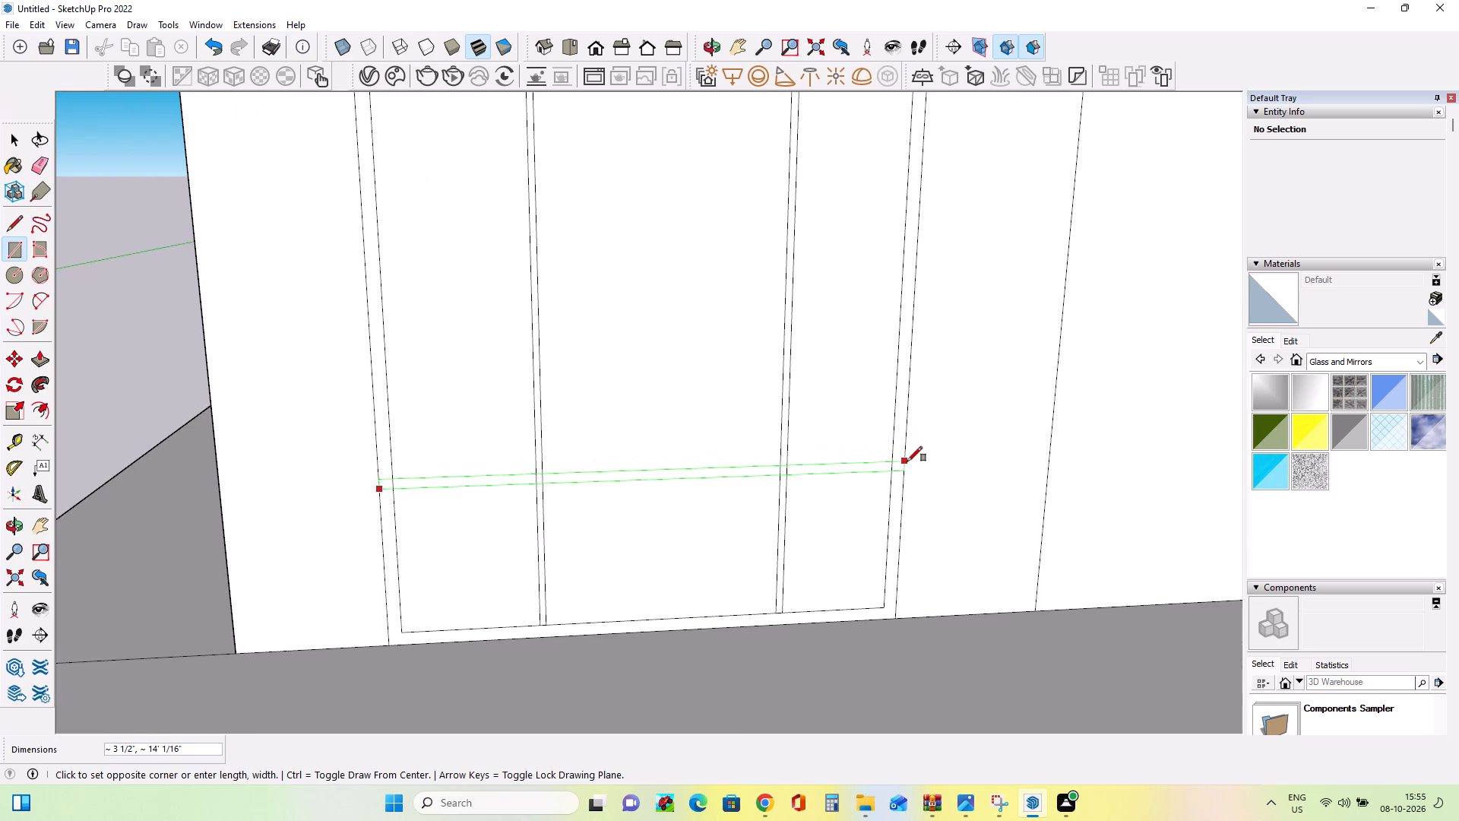
pyautogui.click(907, 461)
# Paint all nine window panes between the frame, mullions and crossbars with Translucent Glass Gray.
pyautogui.scroll(-8, 856, 526)
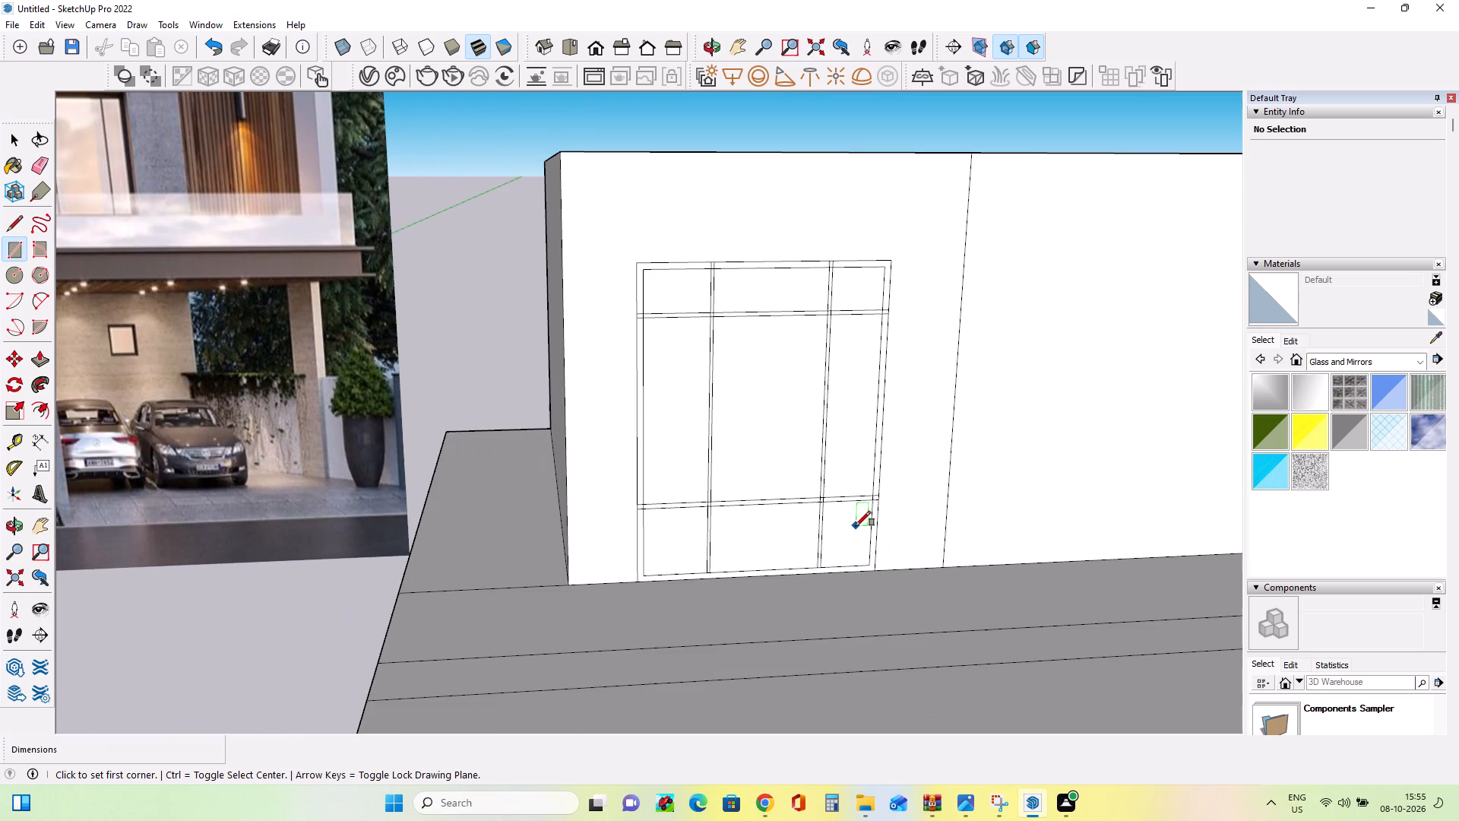
pyautogui.scroll(-2, 856, 526)
pyautogui.click(1353, 430)
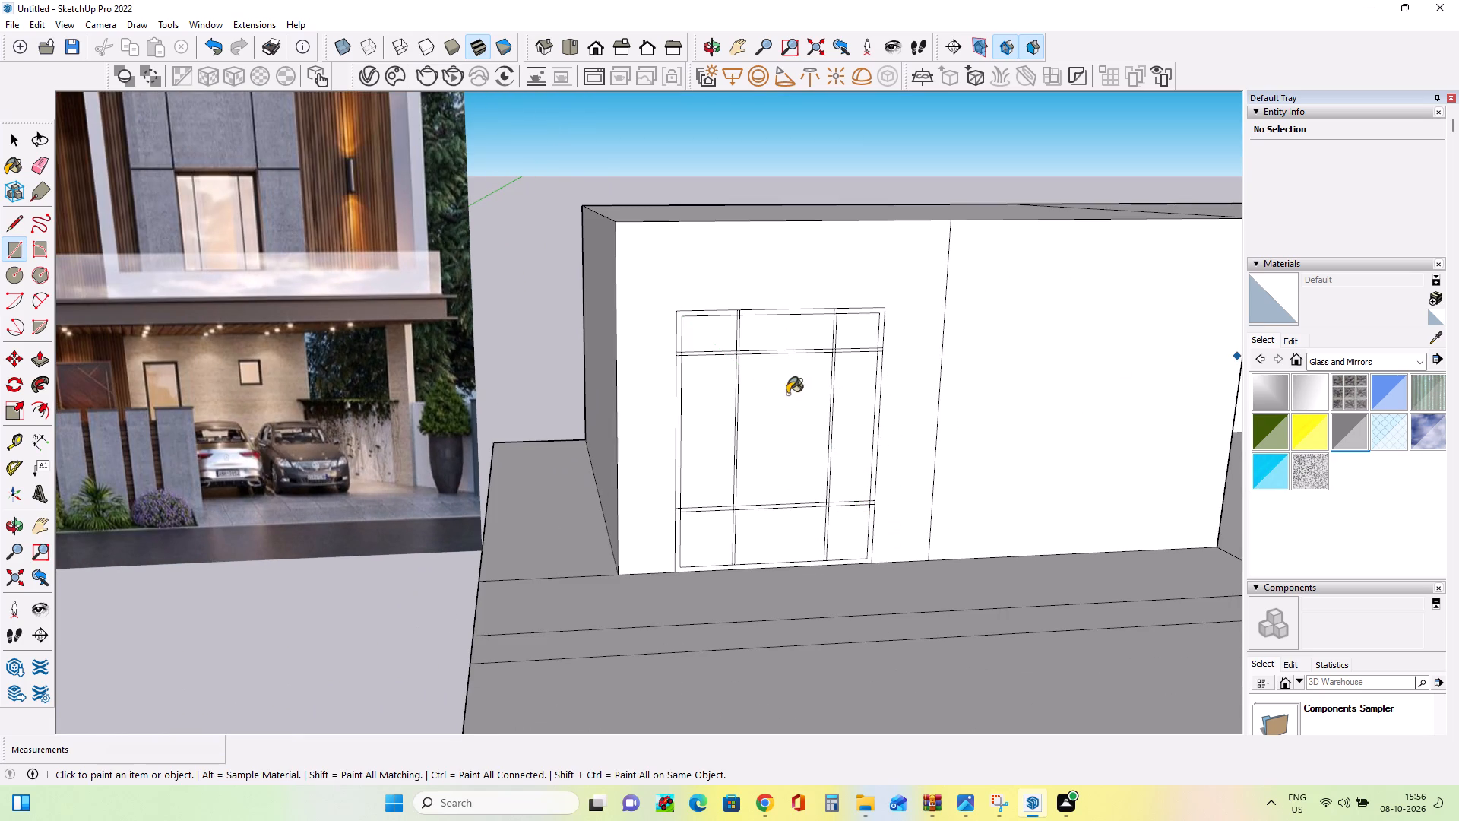
pyautogui.click(717, 338)
pyautogui.click(788, 350)
pyautogui.click(811, 340)
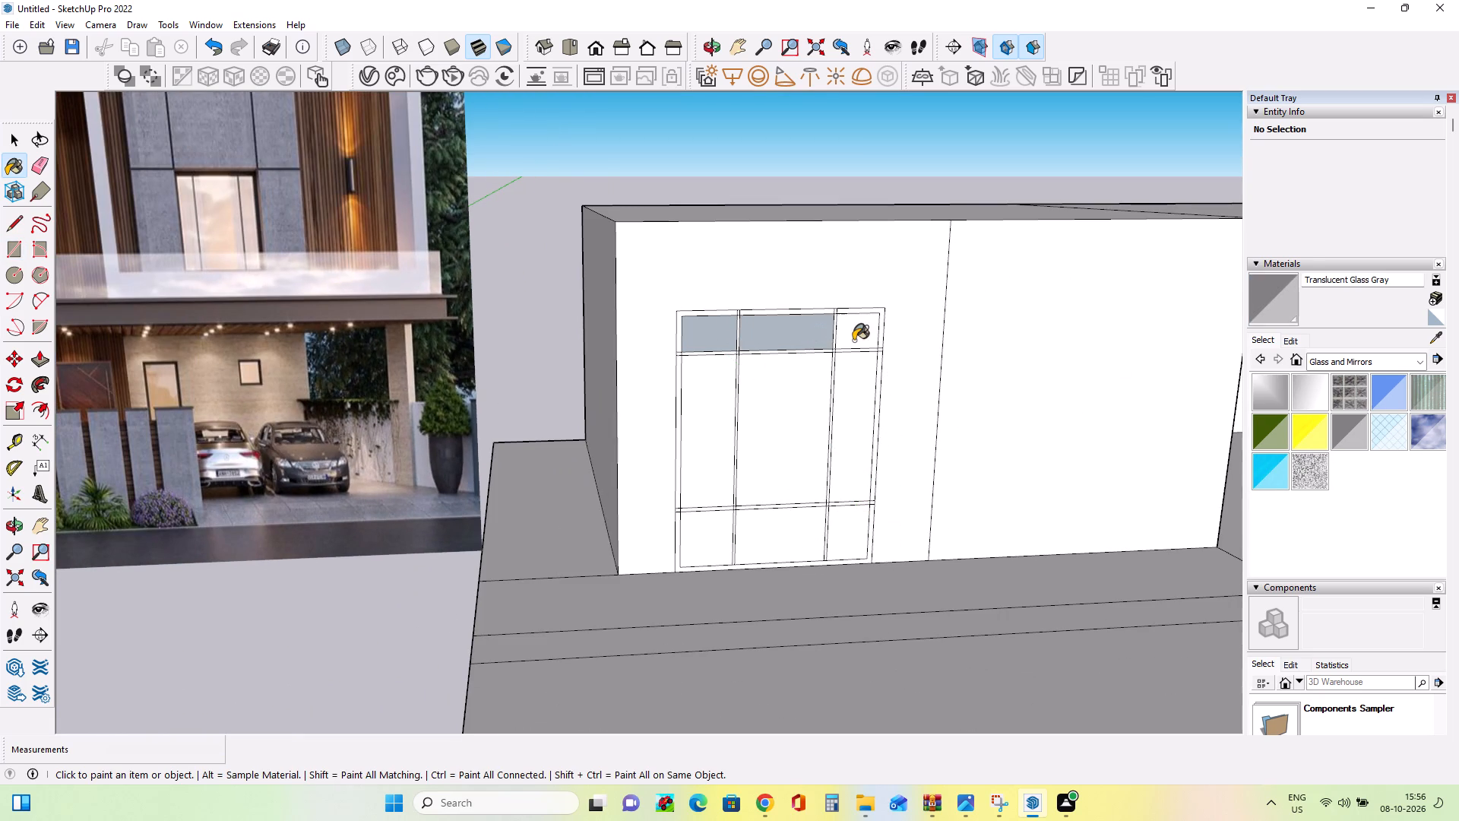
pyautogui.click(853, 341)
pyautogui.click(850, 385)
pyautogui.click(778, 412)
pyautogui.click(711, 417)
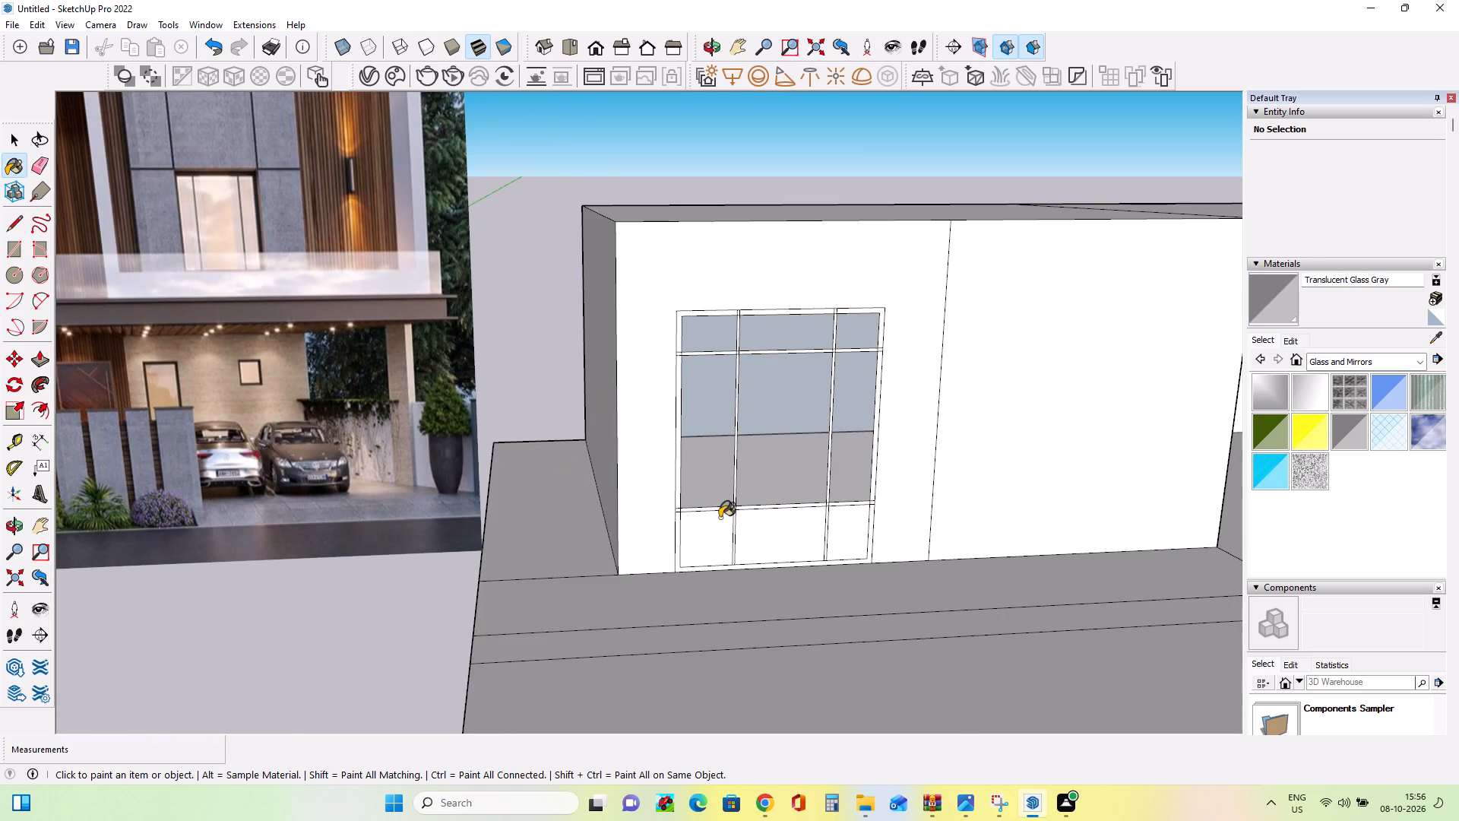
pyautogui.click(713, 545)
pyautogui.click(770, 544)
pyautogui.click(845, 537)
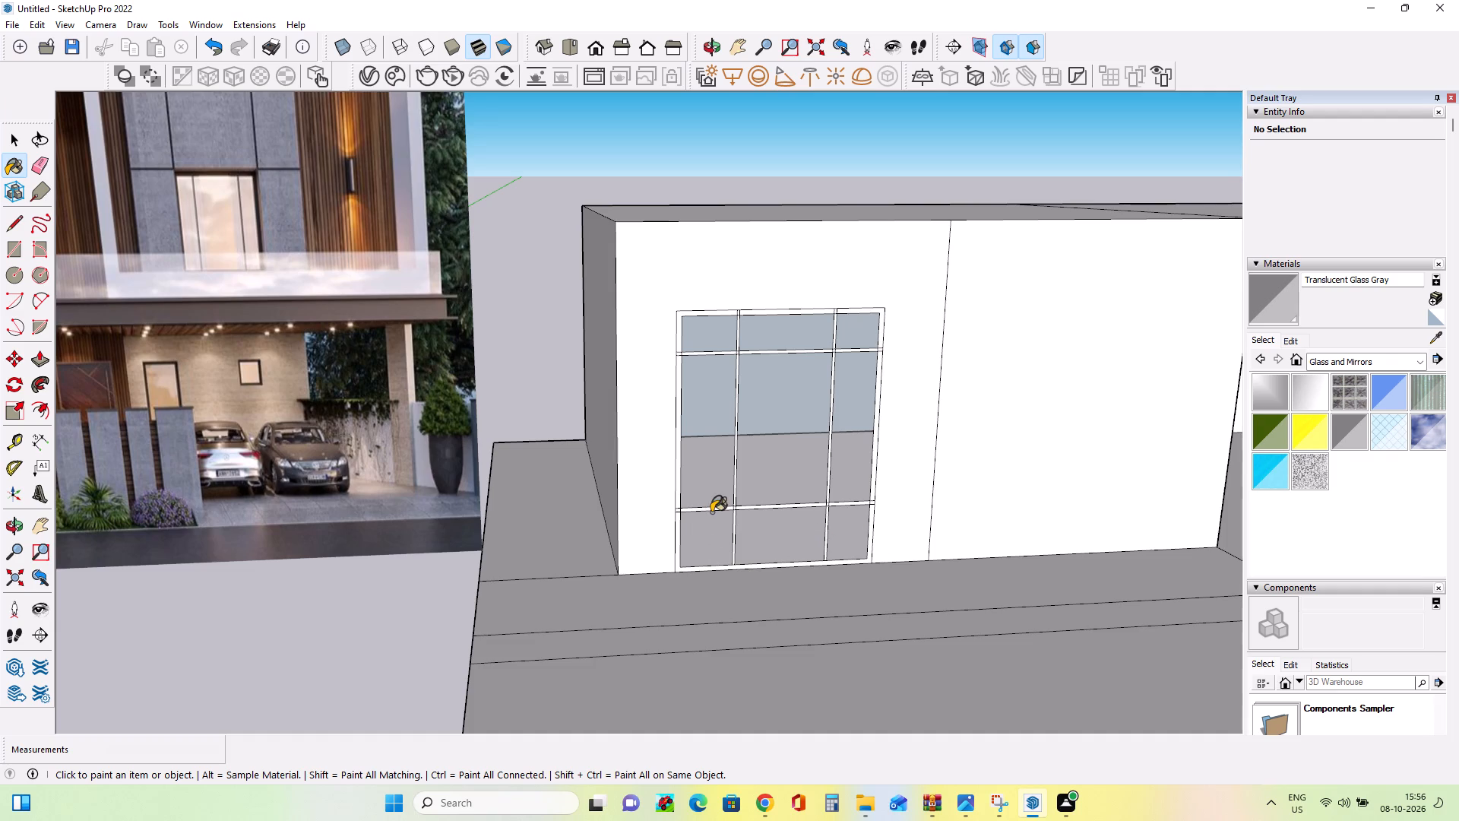
# Paint the window frame's top section and the upper crossbar's middle segment with Asphalt New from Asphalt and Concrete, including the adjoining mullion segment away from the reference image.
pyautogui.scroll(-2, 711, 512)
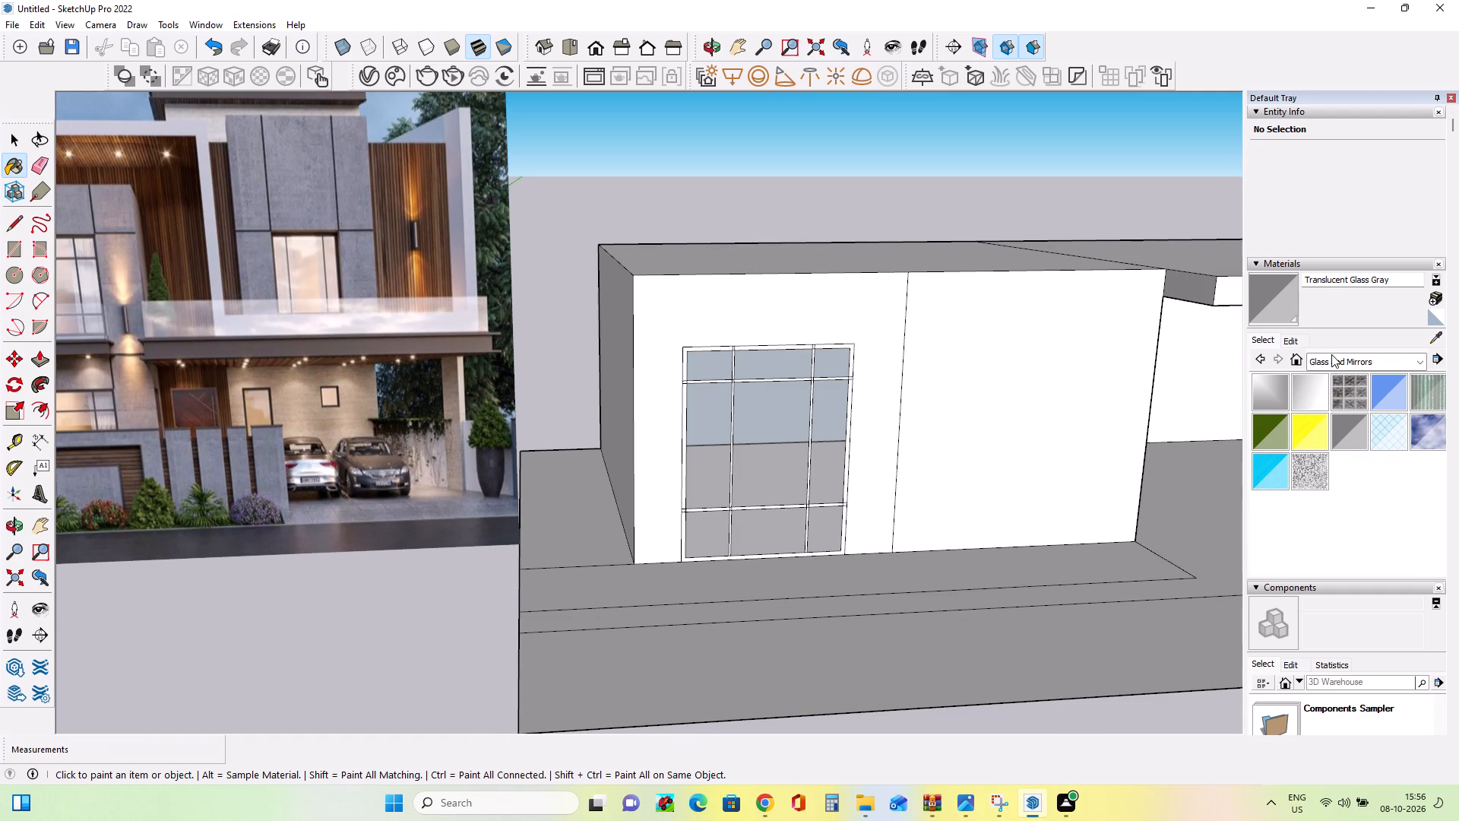
pyautogui.click(1333, 357)
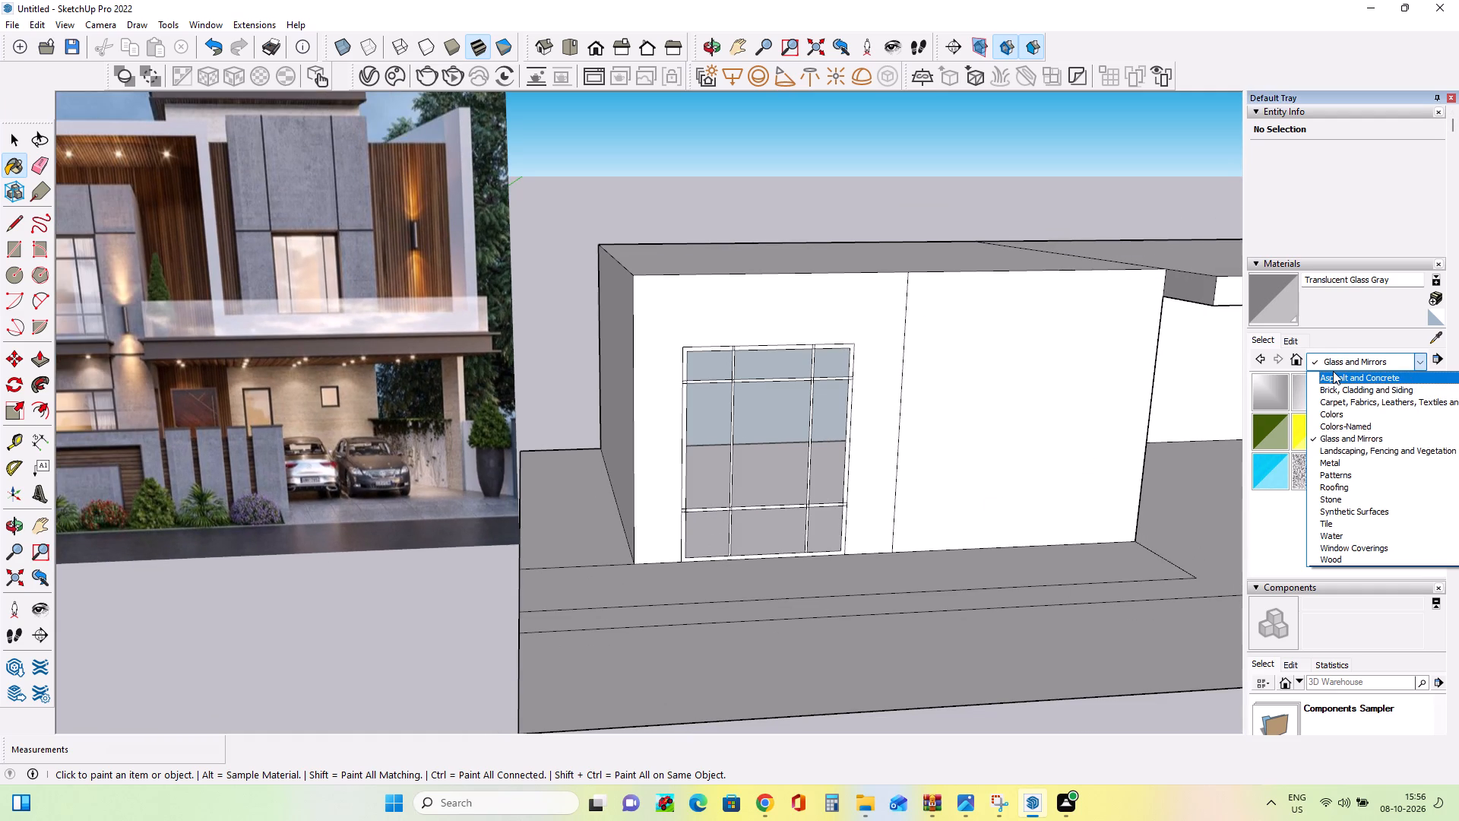
pyautogui.click(1333, 371)
pyautogui.click(1328, 376)
pyautogui.click(1255, 386)
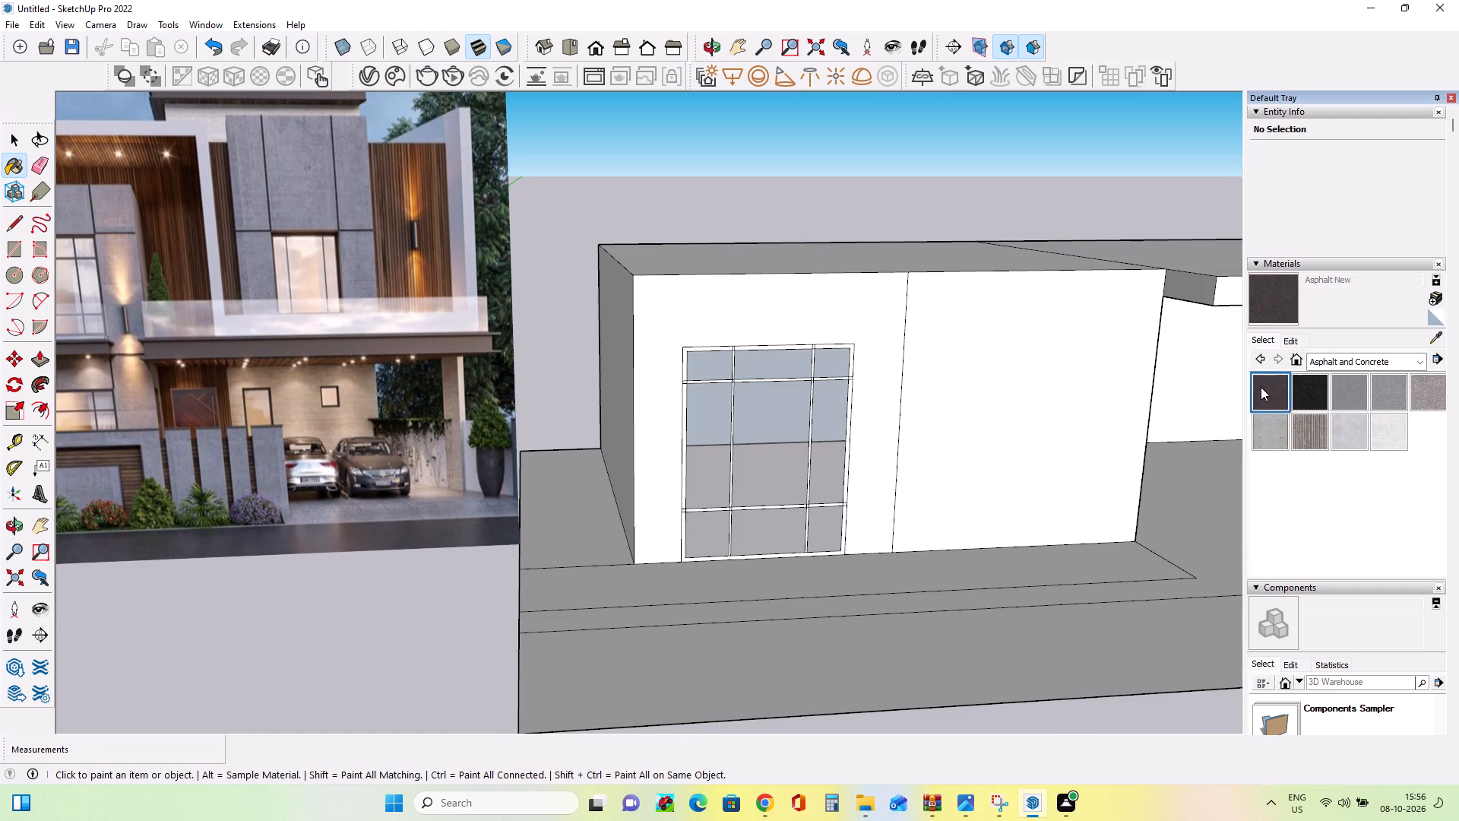
pyautogui.scroll(4, 807, 382)
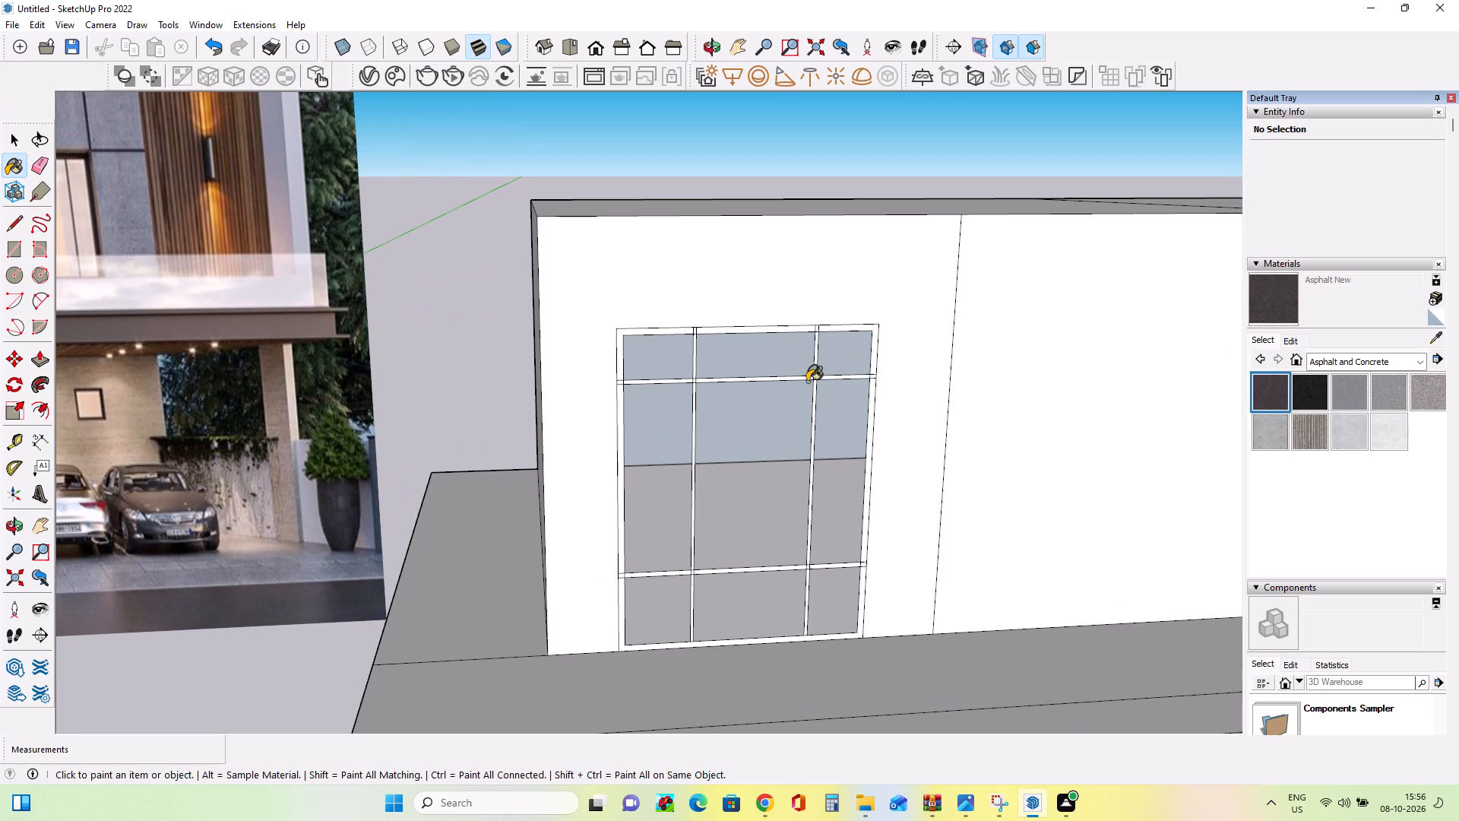
pyautogui.scroll(3, 872, 366)
pyautogui.click(875, 365)
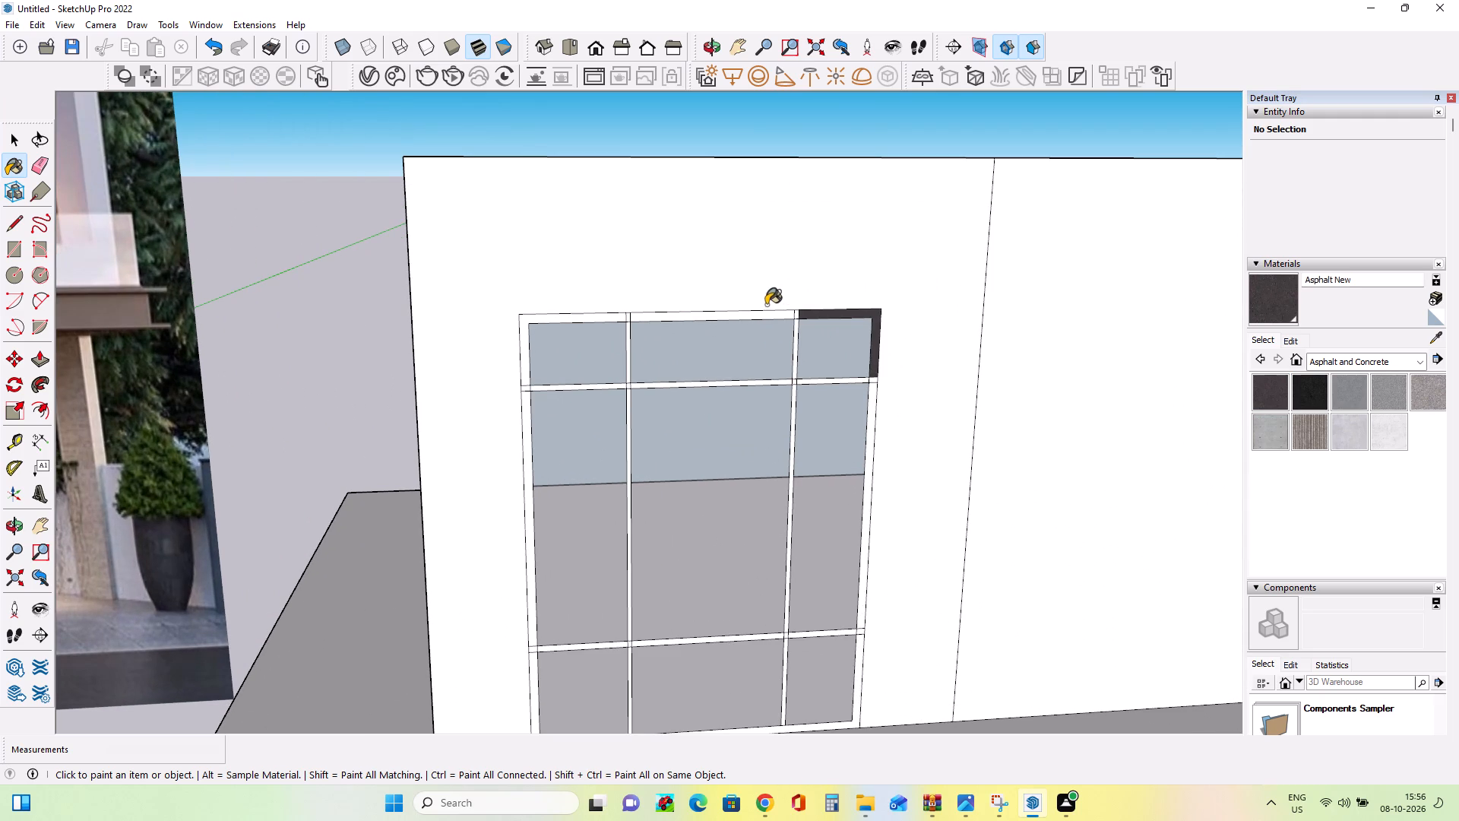
pyautogui.click(768, 312)
pyautogui.scroll(4, 742, 395)
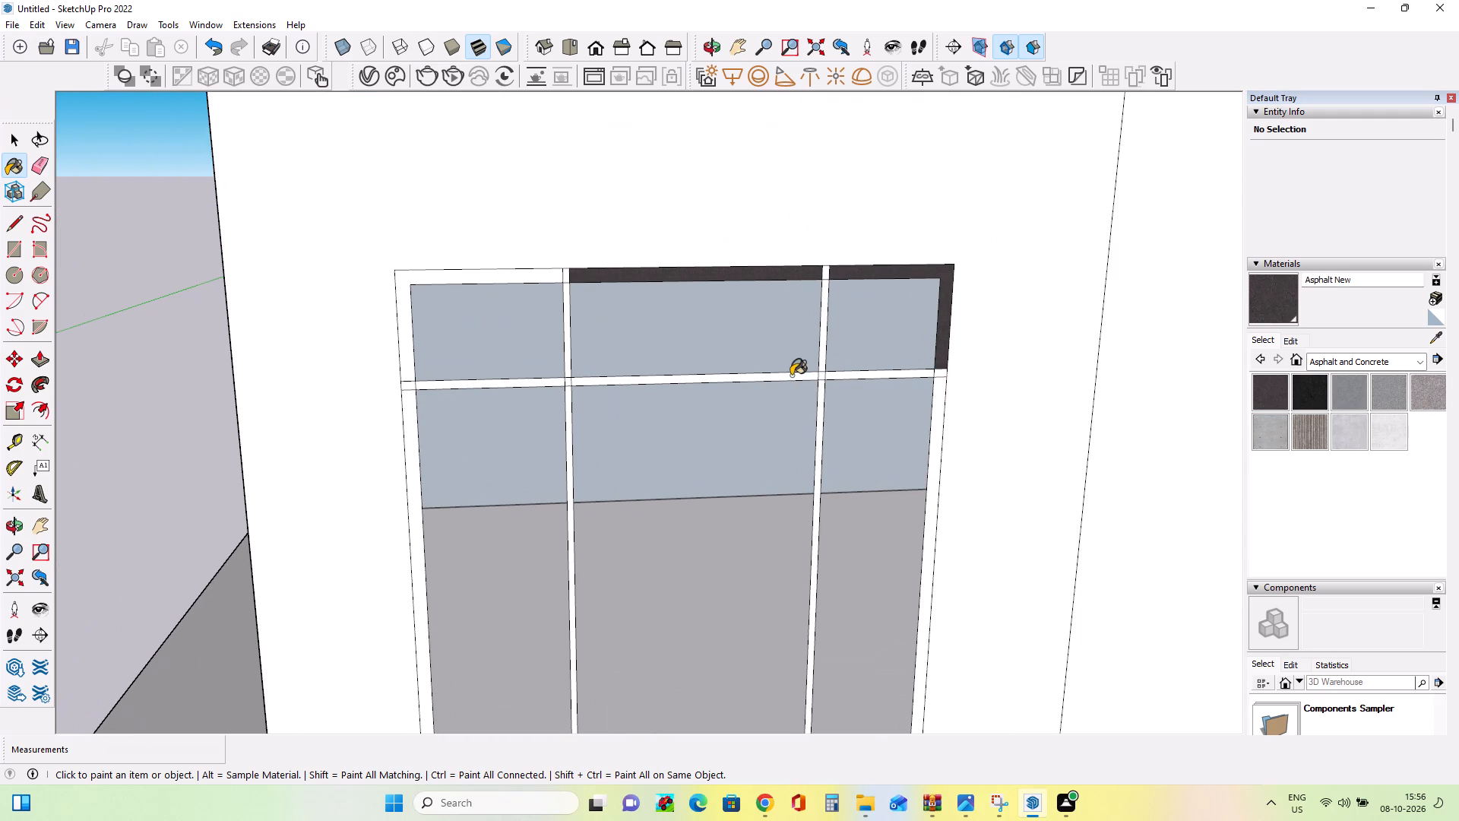
pyautogui.click(793, 379)
pyautogui.click(820, 377)
pyautogui.click(824, 365)
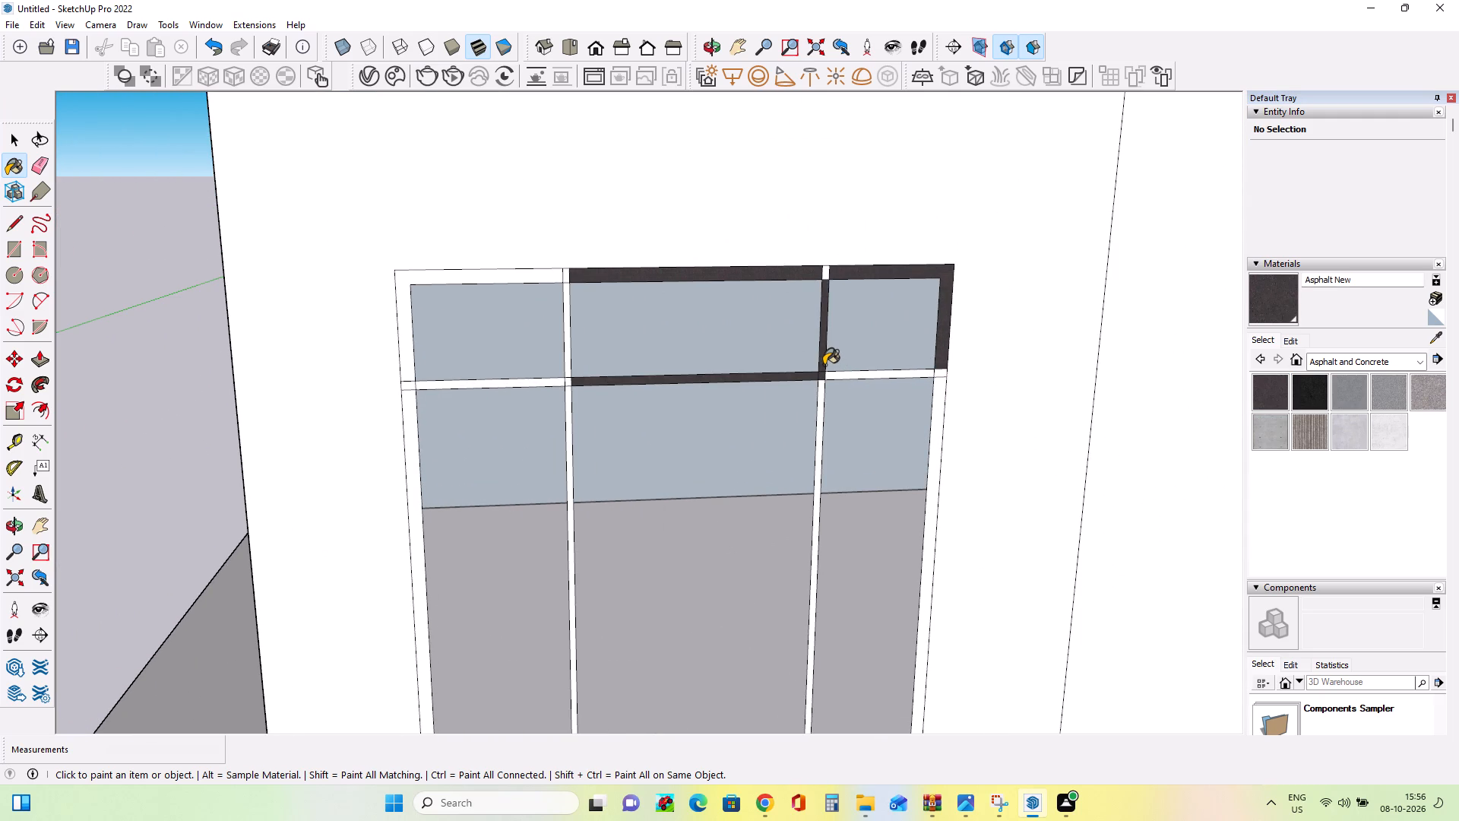
pyautogui.click(824, 274)
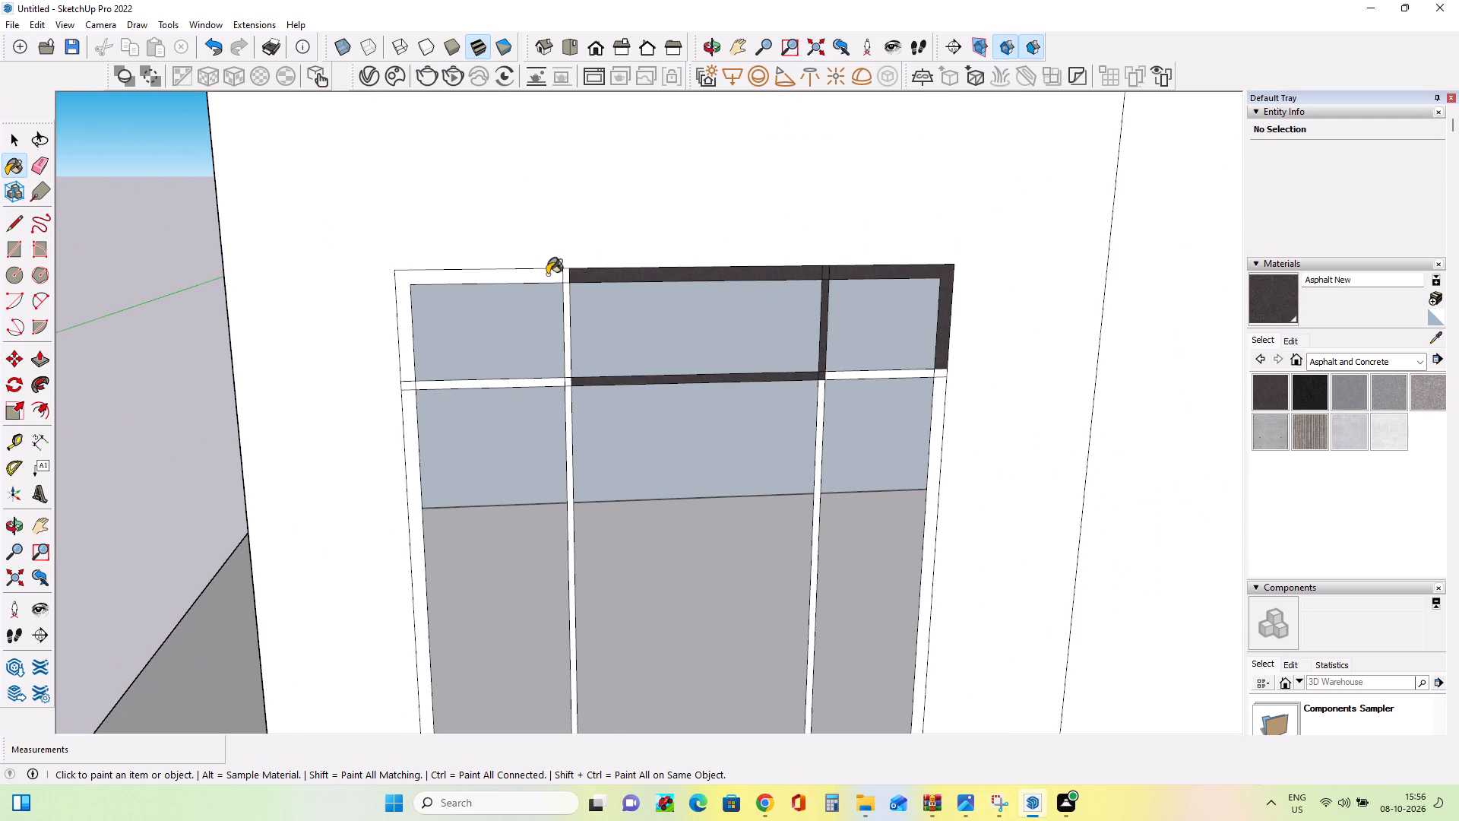
pyautogui.click(547, 274)
pyautogui.click(567, 277)
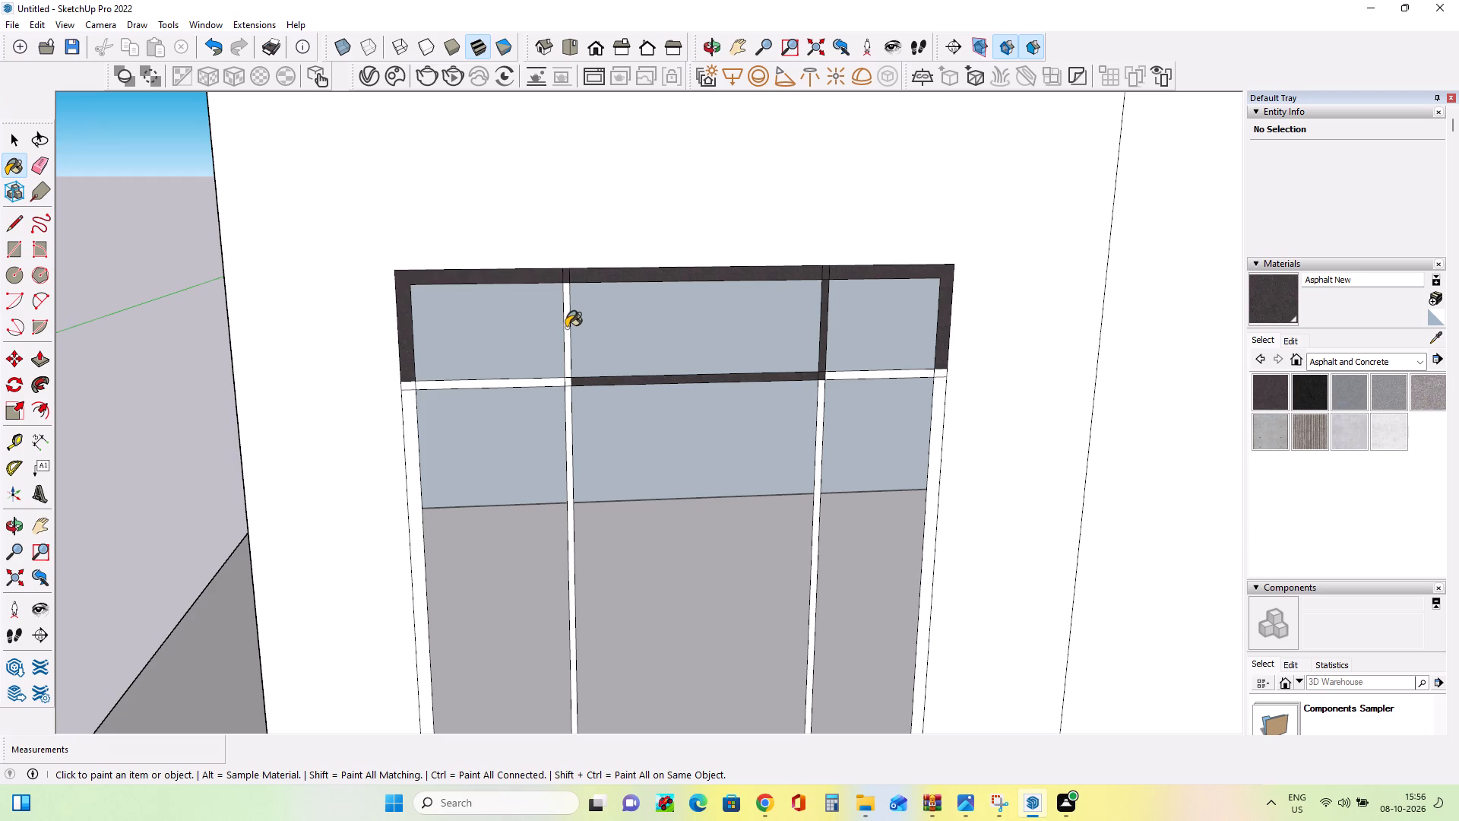
# Paint the rest of the upper crossbar, both mullions and the frame's sides down to the lower crossbar with Asphalt New.
pyautogui.click(566, 328)
pyautogui.click(536, 384)
pyautogui.click(407, 407)
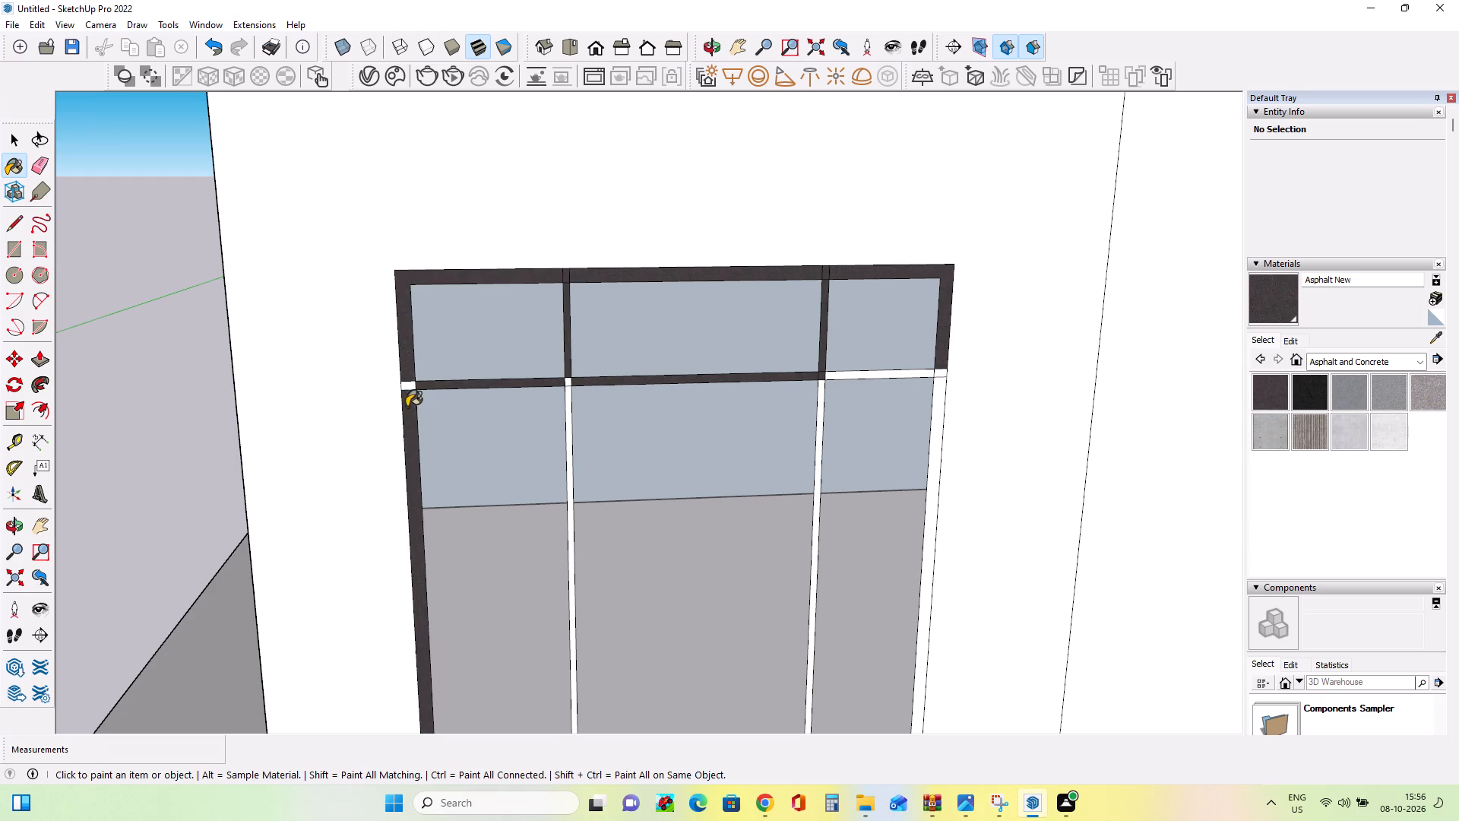
pyautogui.click(410, 387)
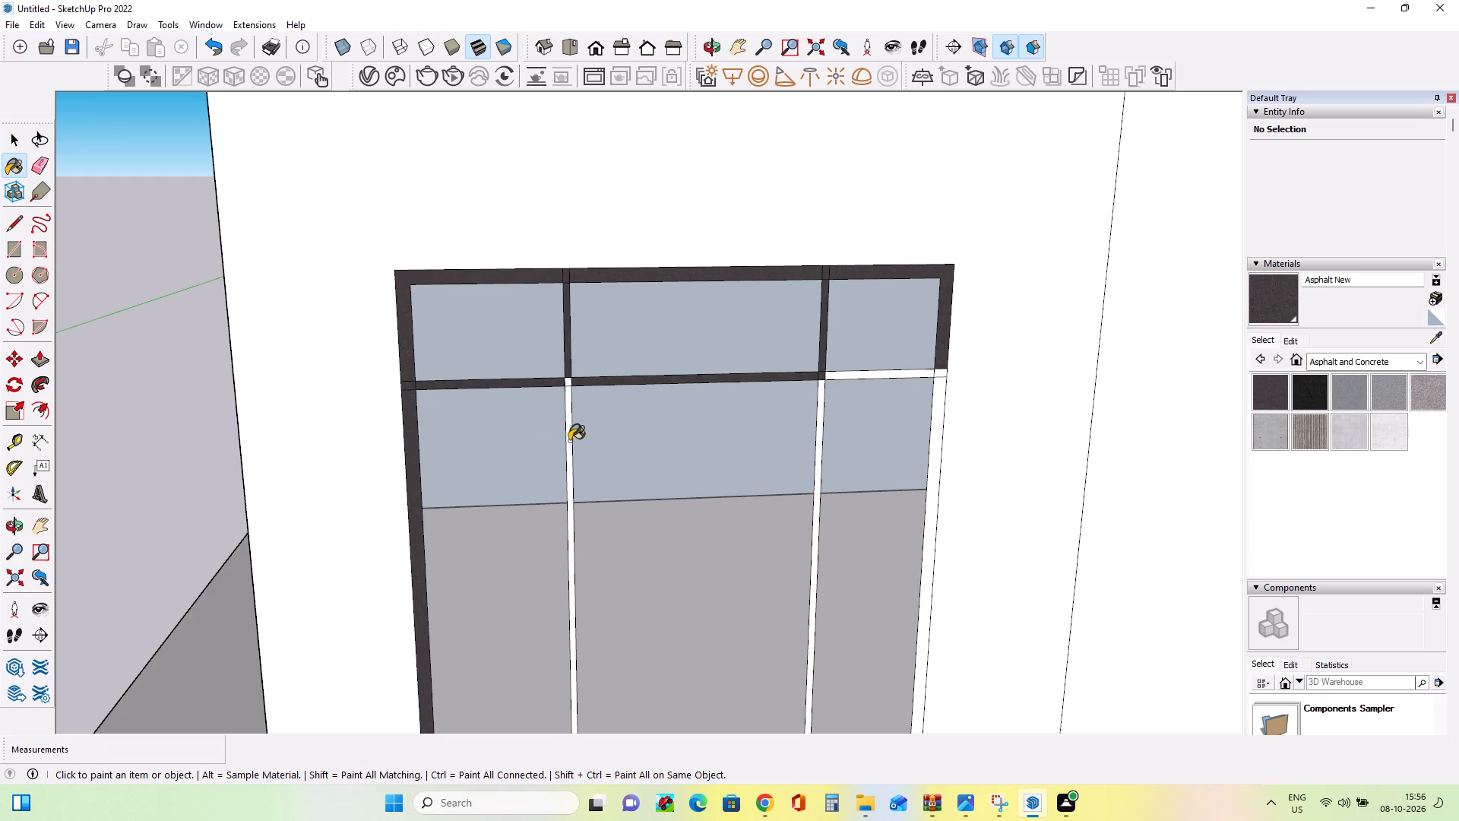
pyautogui.click(568, 441)
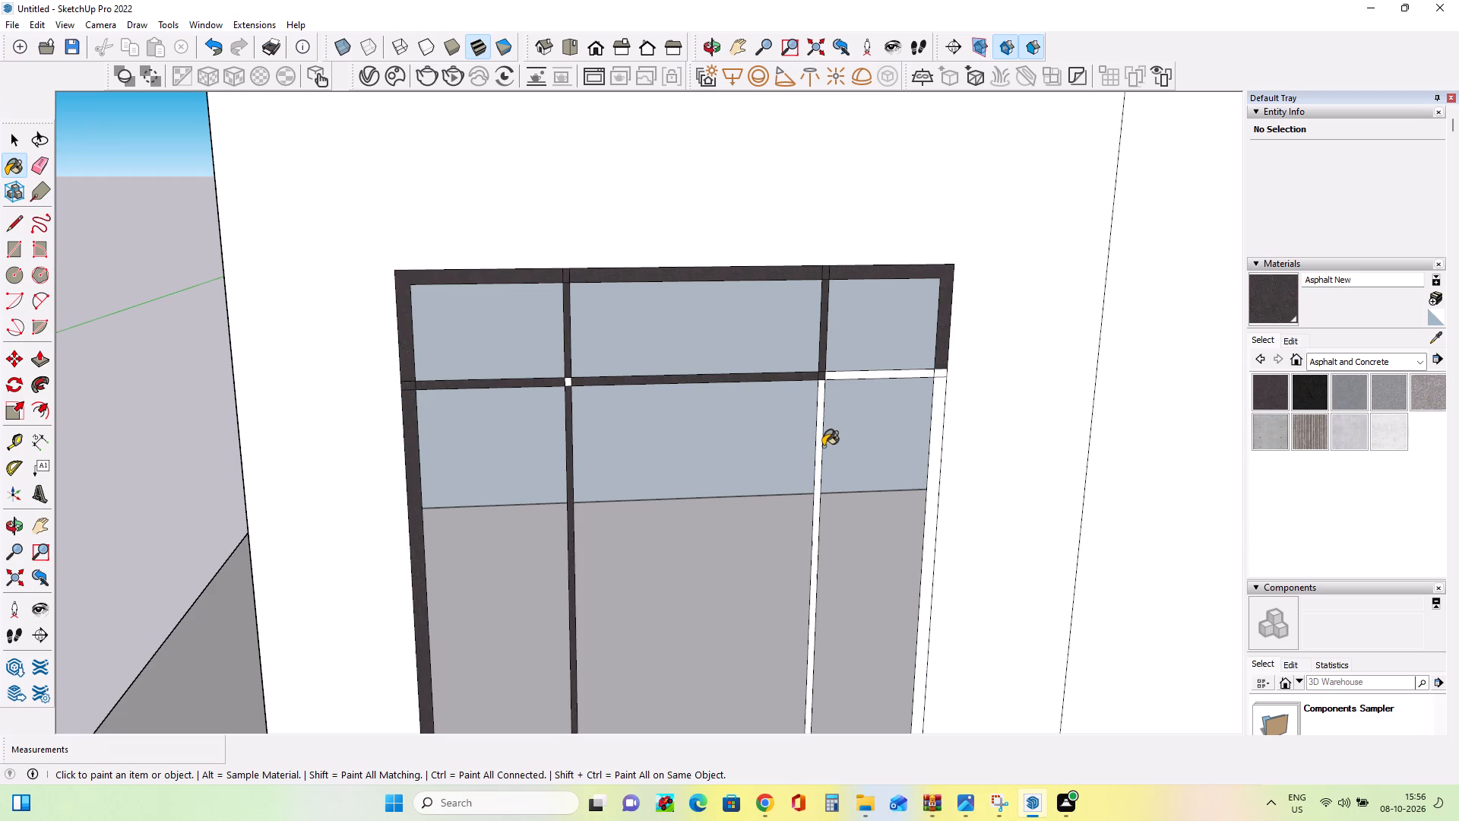
pyautogui.click(818, 446)
pyautogui.click(850, 378)
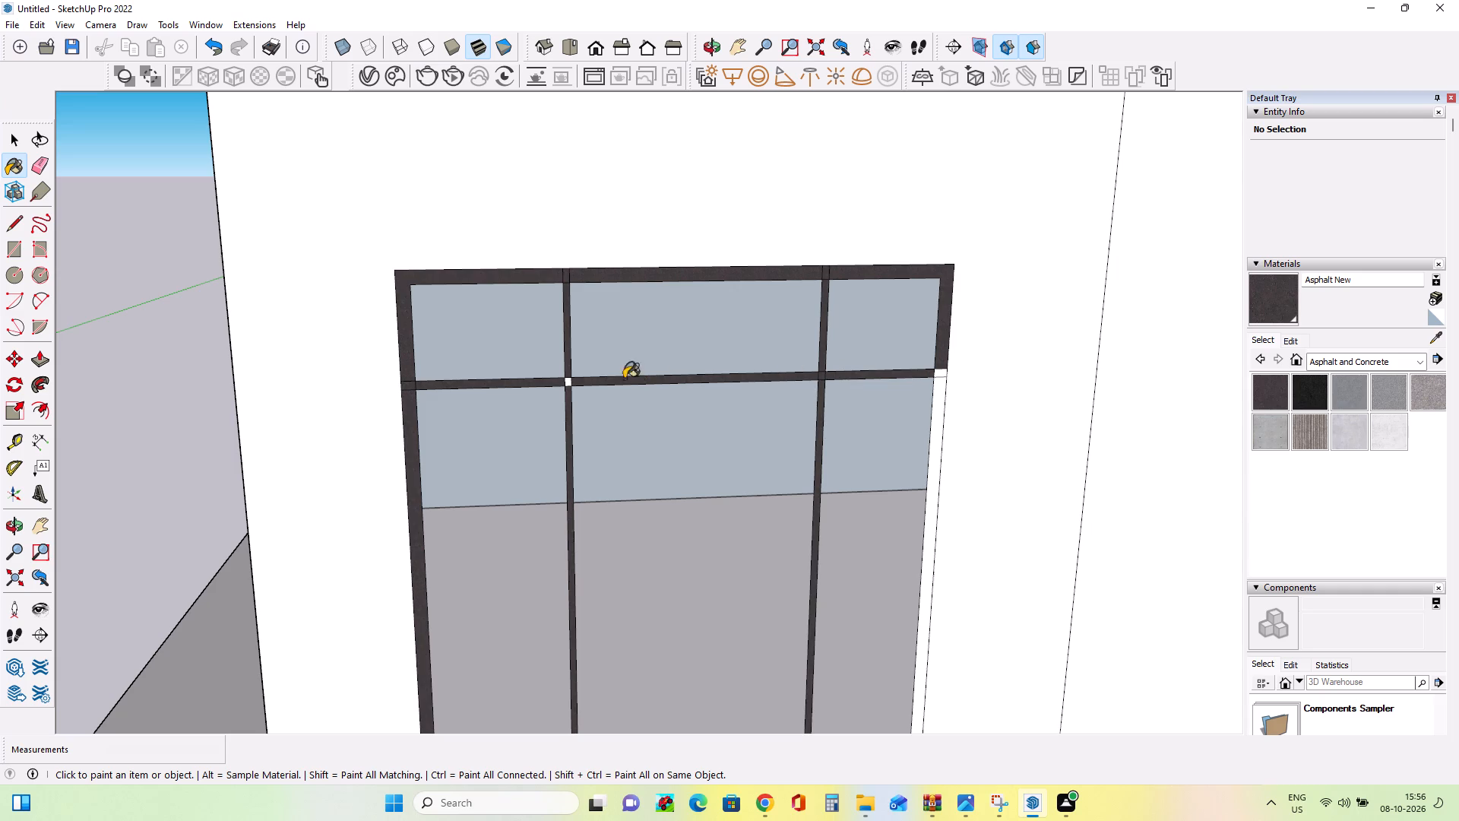
pyautogui.click(569, 380)
pyautogui.click(940, 408)
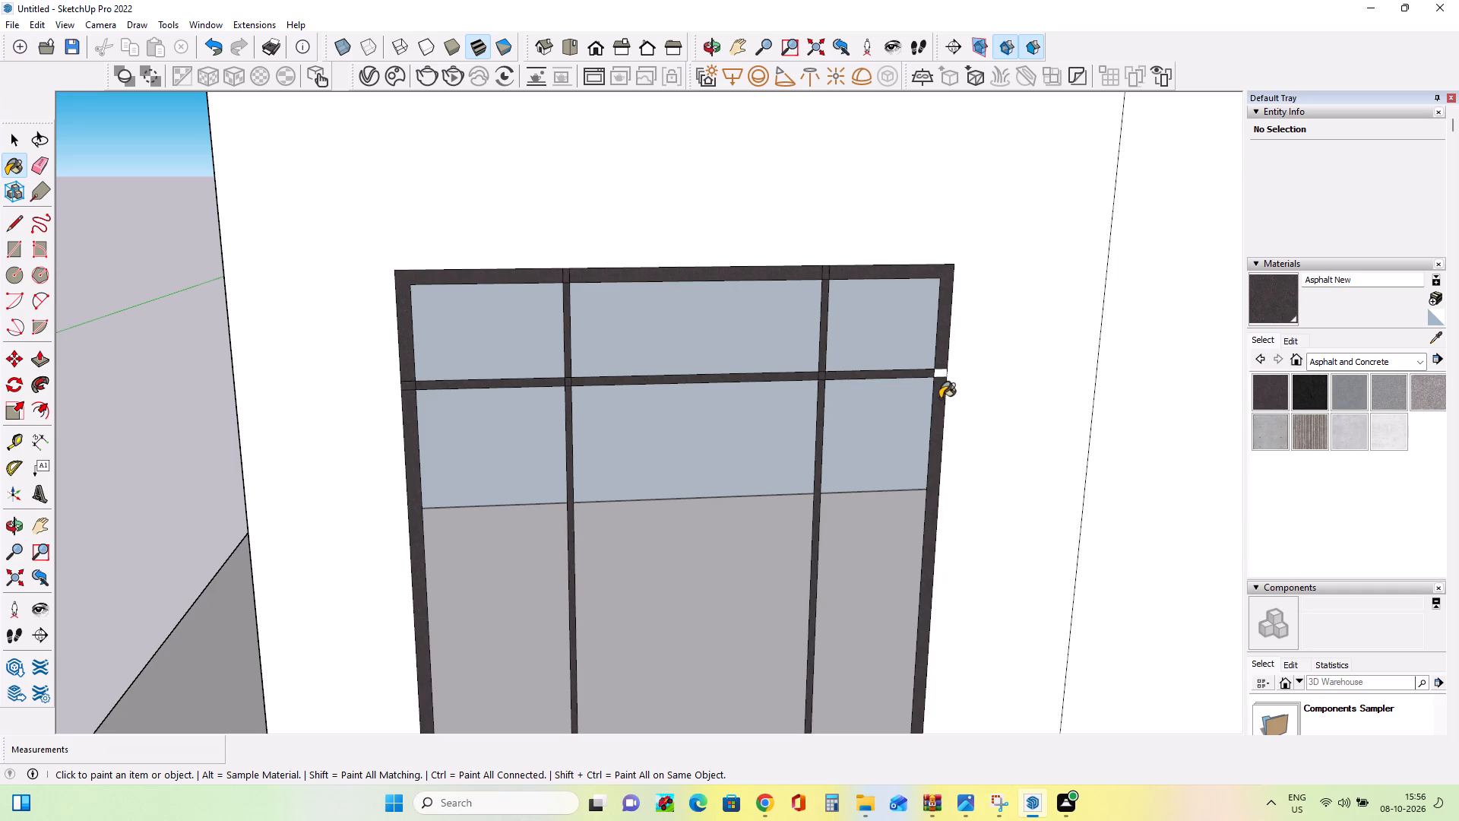
pyautogui.click(943, 375)
# Paint the frame below the lower crossbar with Asphalt New, plus the mullion and crossbar segments bordering the bottom pane farthest from the reference image.
pyautogui.scroll(-12, 637, 458)
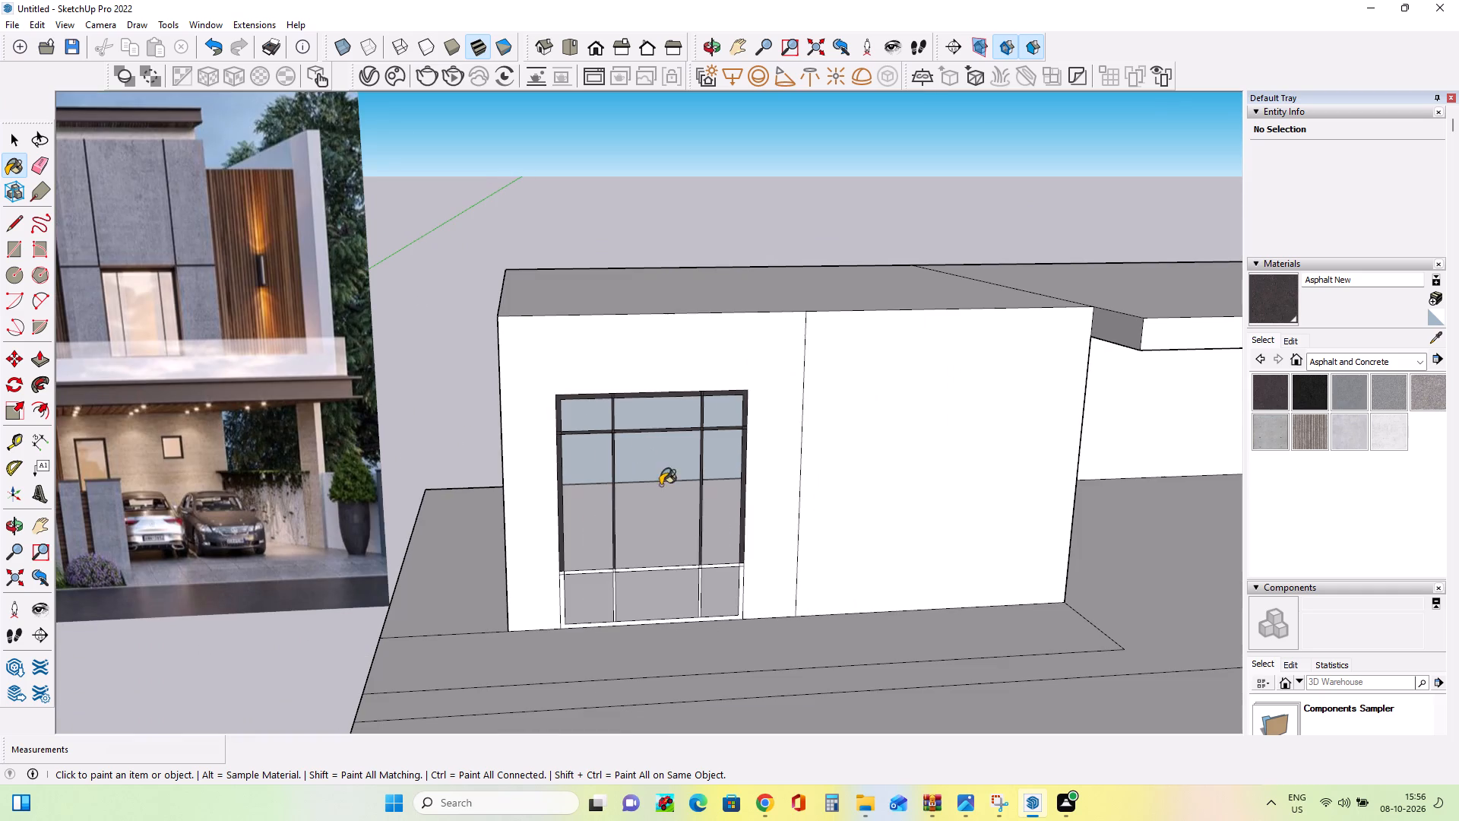
pyautogui.moveTo(694, 575); pyautogui.dragTo(684, 576, button='middle')
pyautogui.scroll(-4, 684, 576)
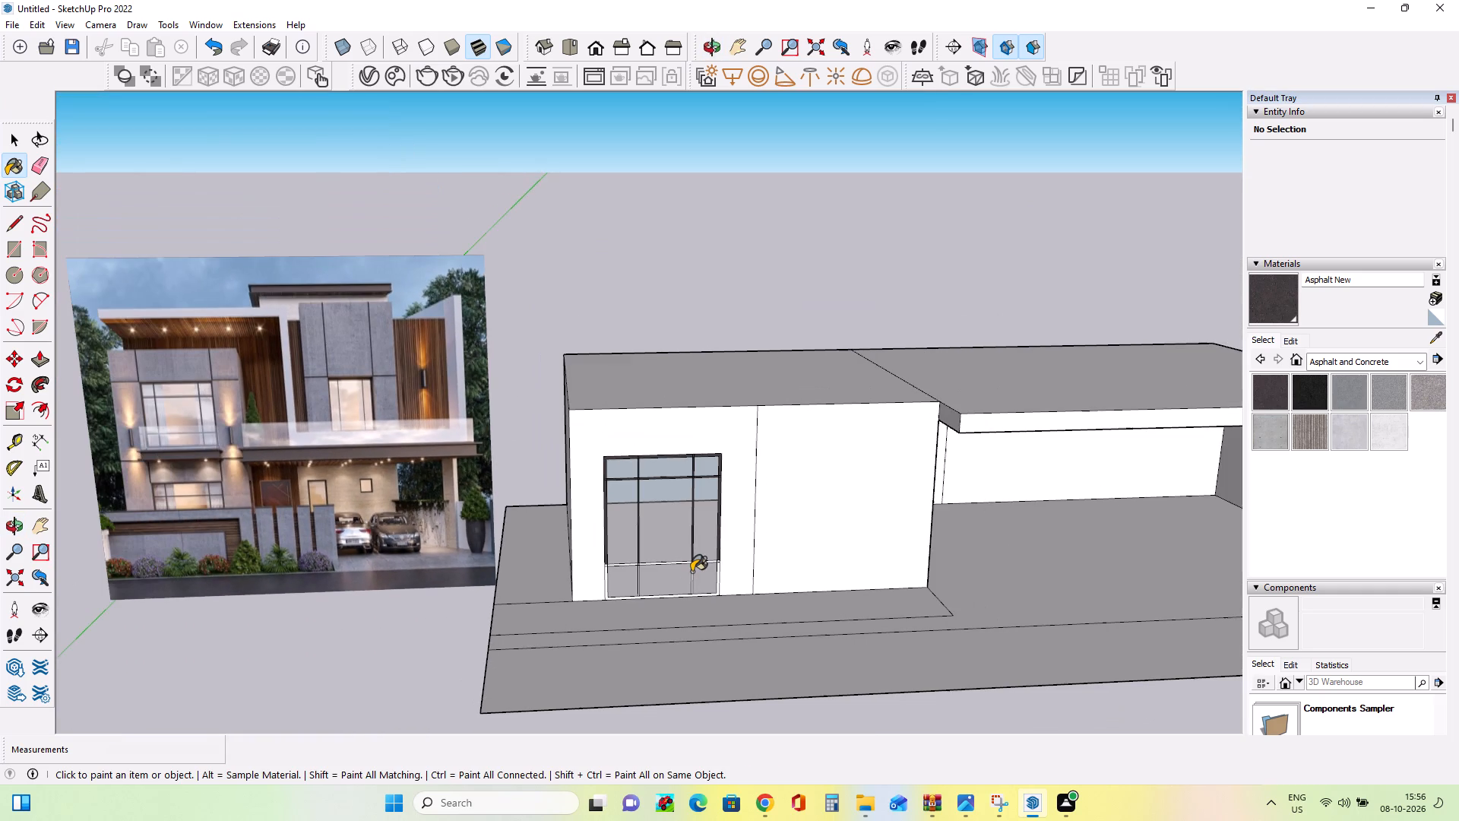
pyautogui.moveTo(692, 572); pyautogui.dragTo(695, 551, button='middle')
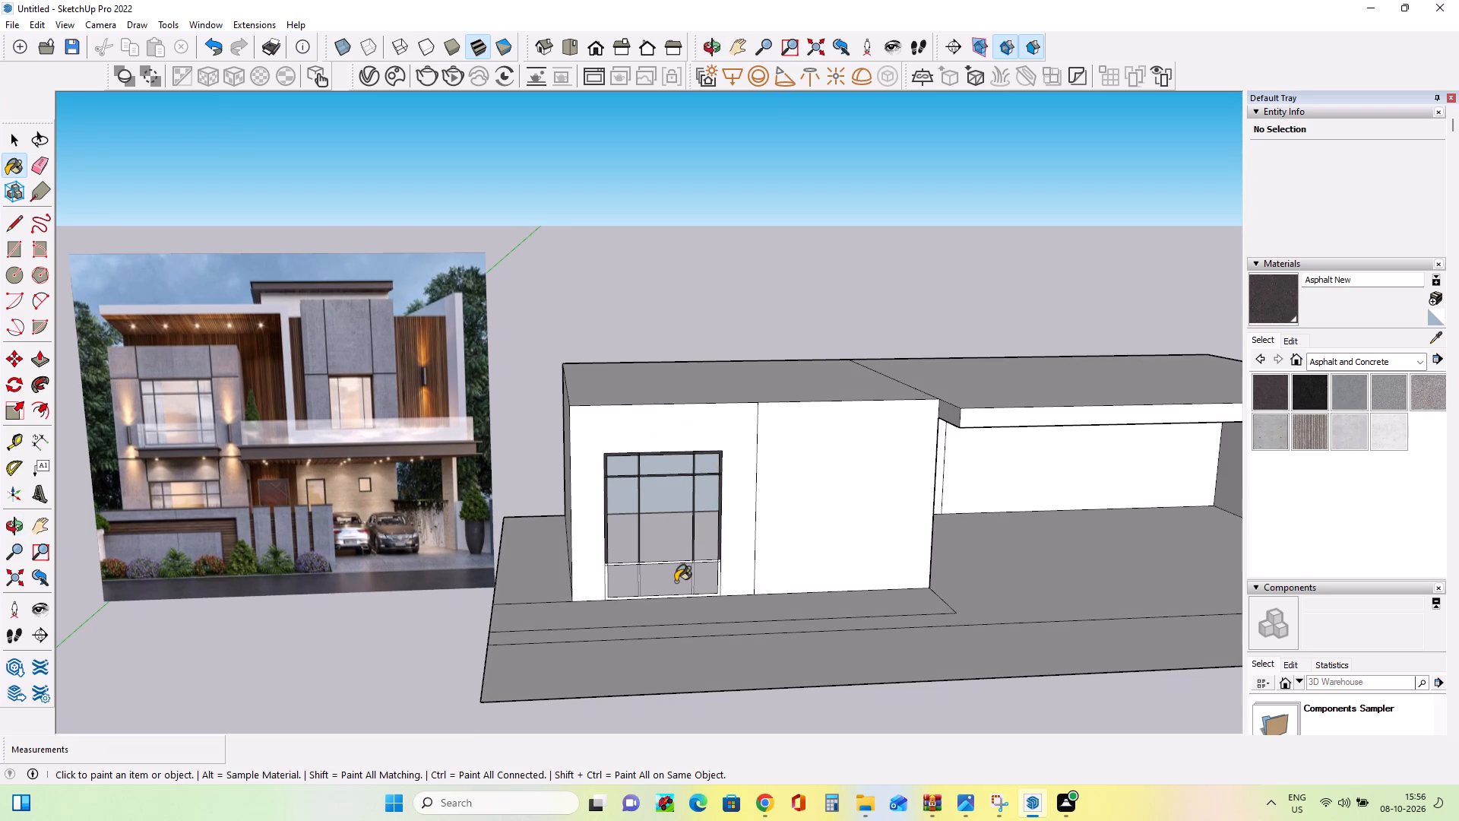
pyautogui.scroll(2, 676, 582)
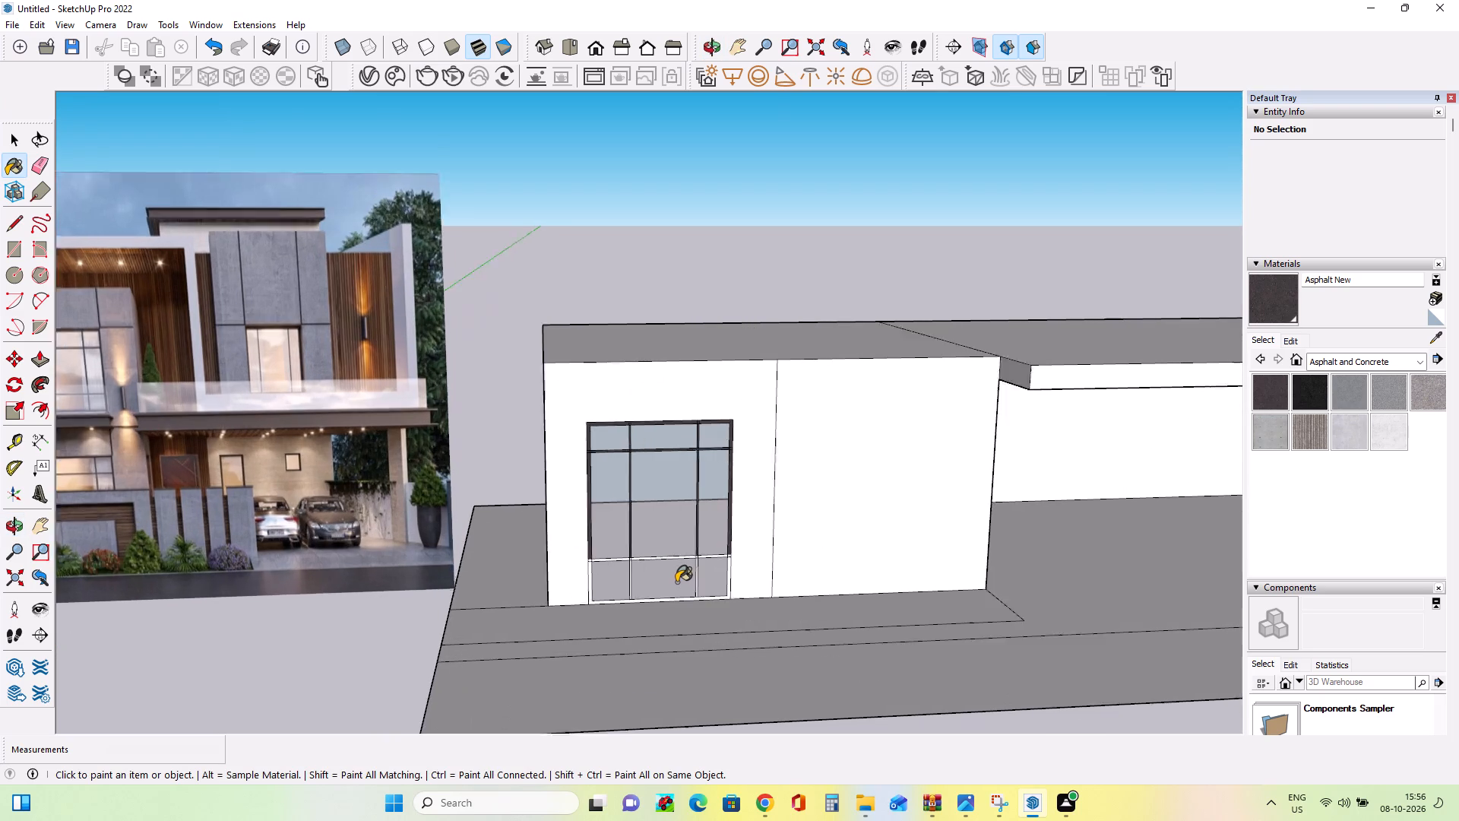
pyautogui.scroll(6, 676, 582)
pyautogui.moveTo(688, 593); pyautogui.dragTo(695, 558, button='middle')
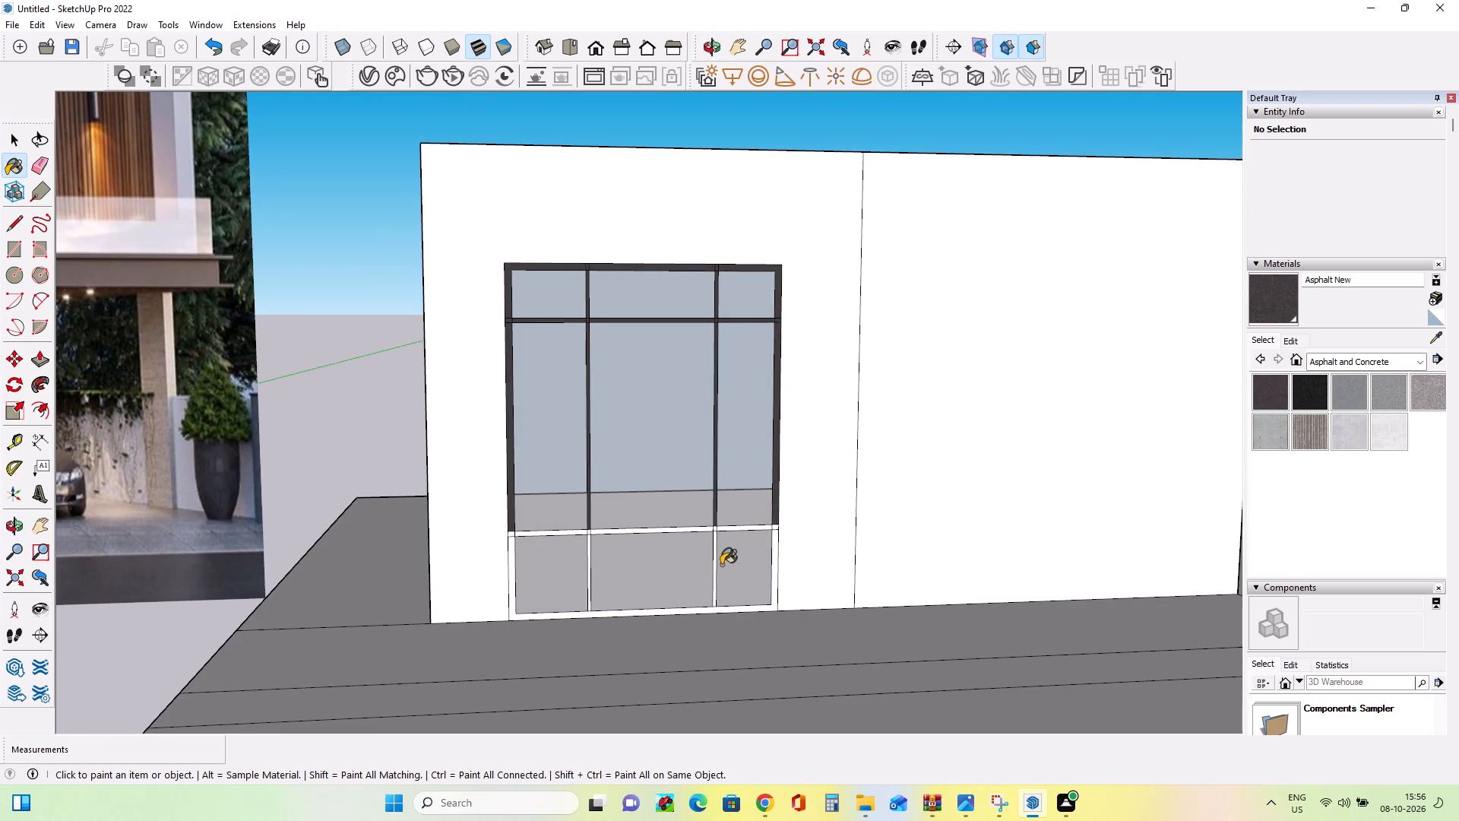
pyautogui.click(715, 563)
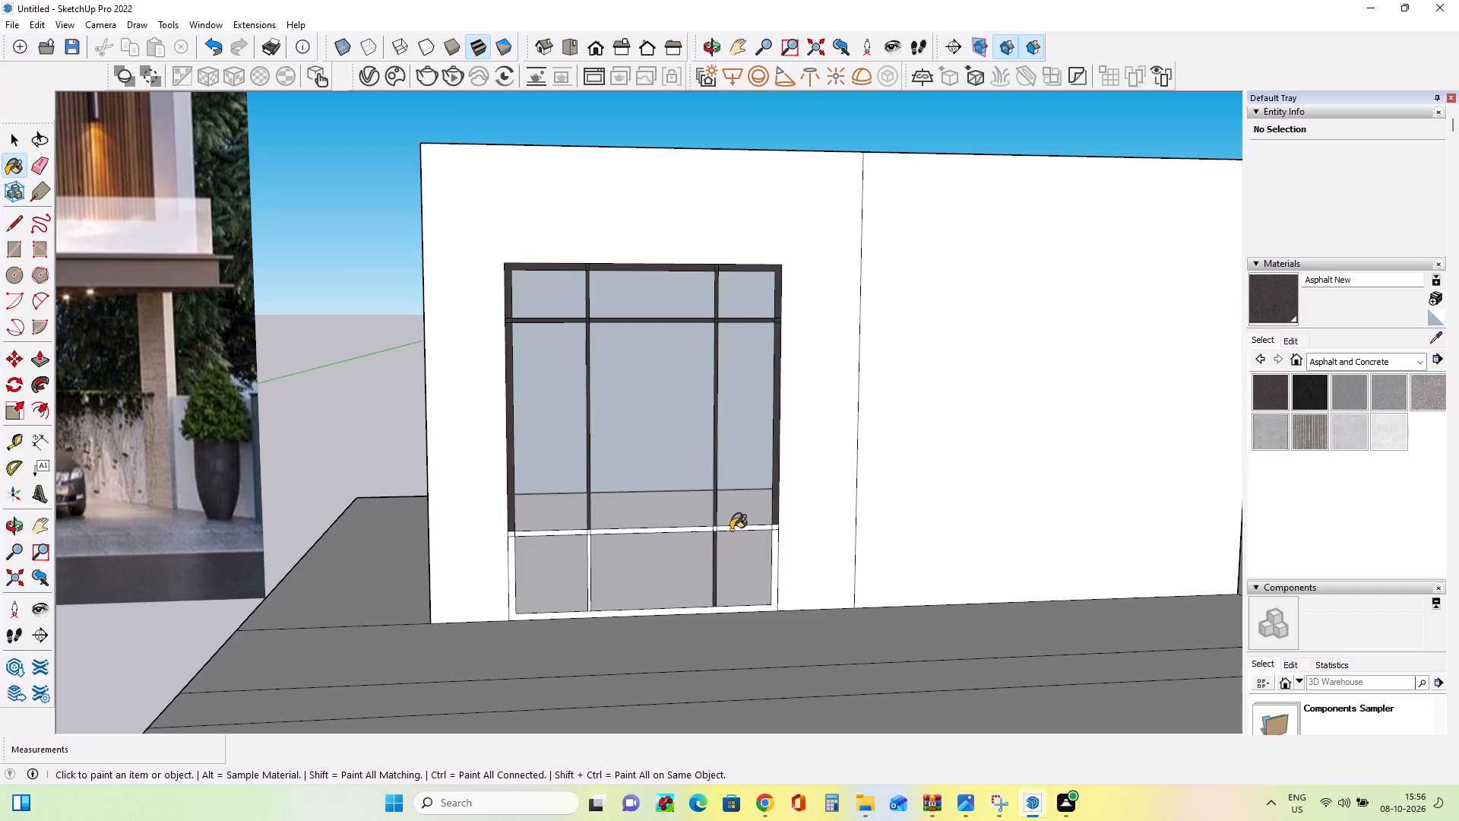
pyautogui.click(732, 531)
pyautogui.click(750, 528)
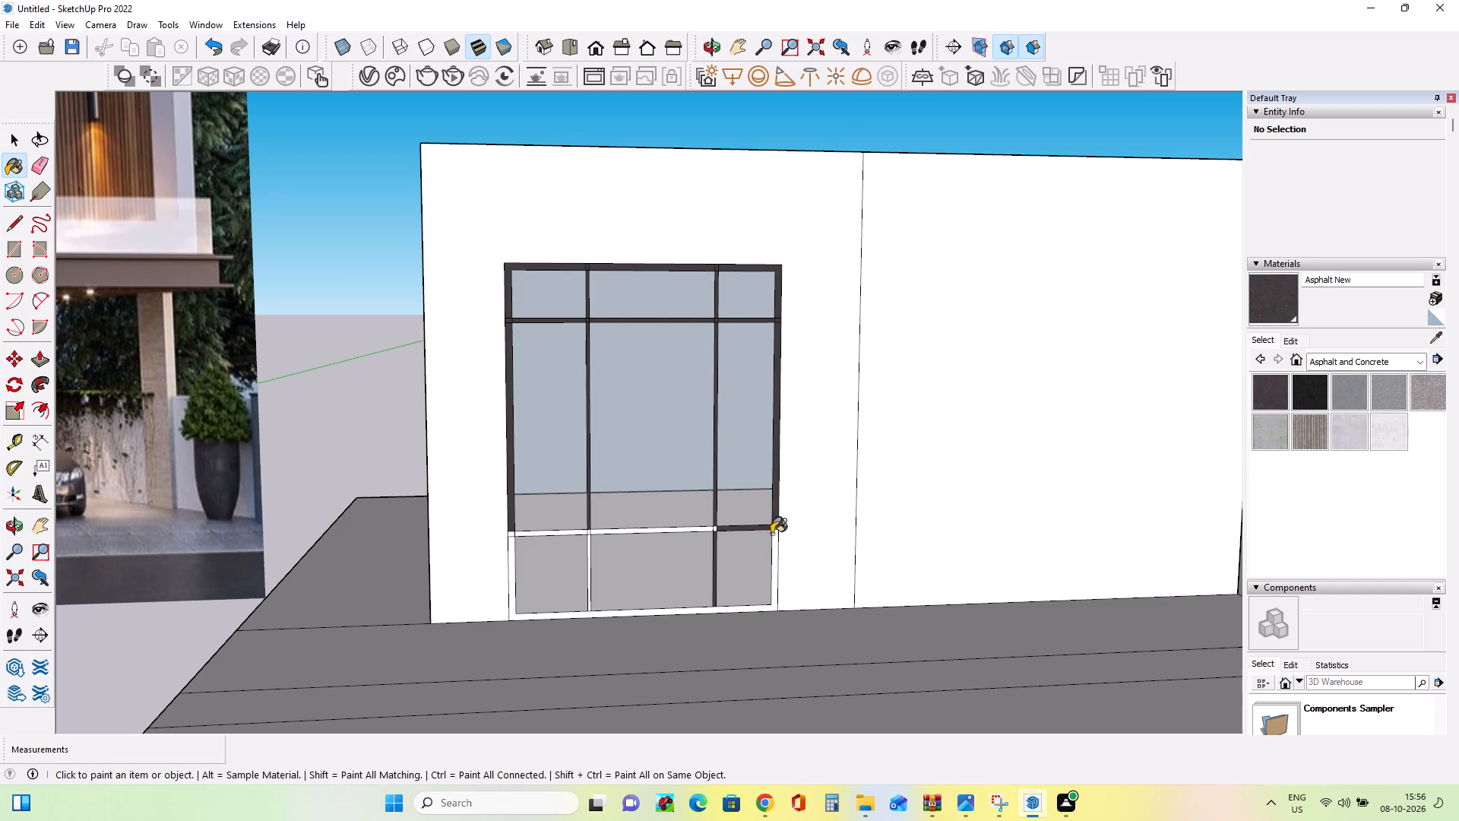
pyautogui.click(777, 540)
pyautogui.click(777, 537)
pyautogui.click(775, 530)
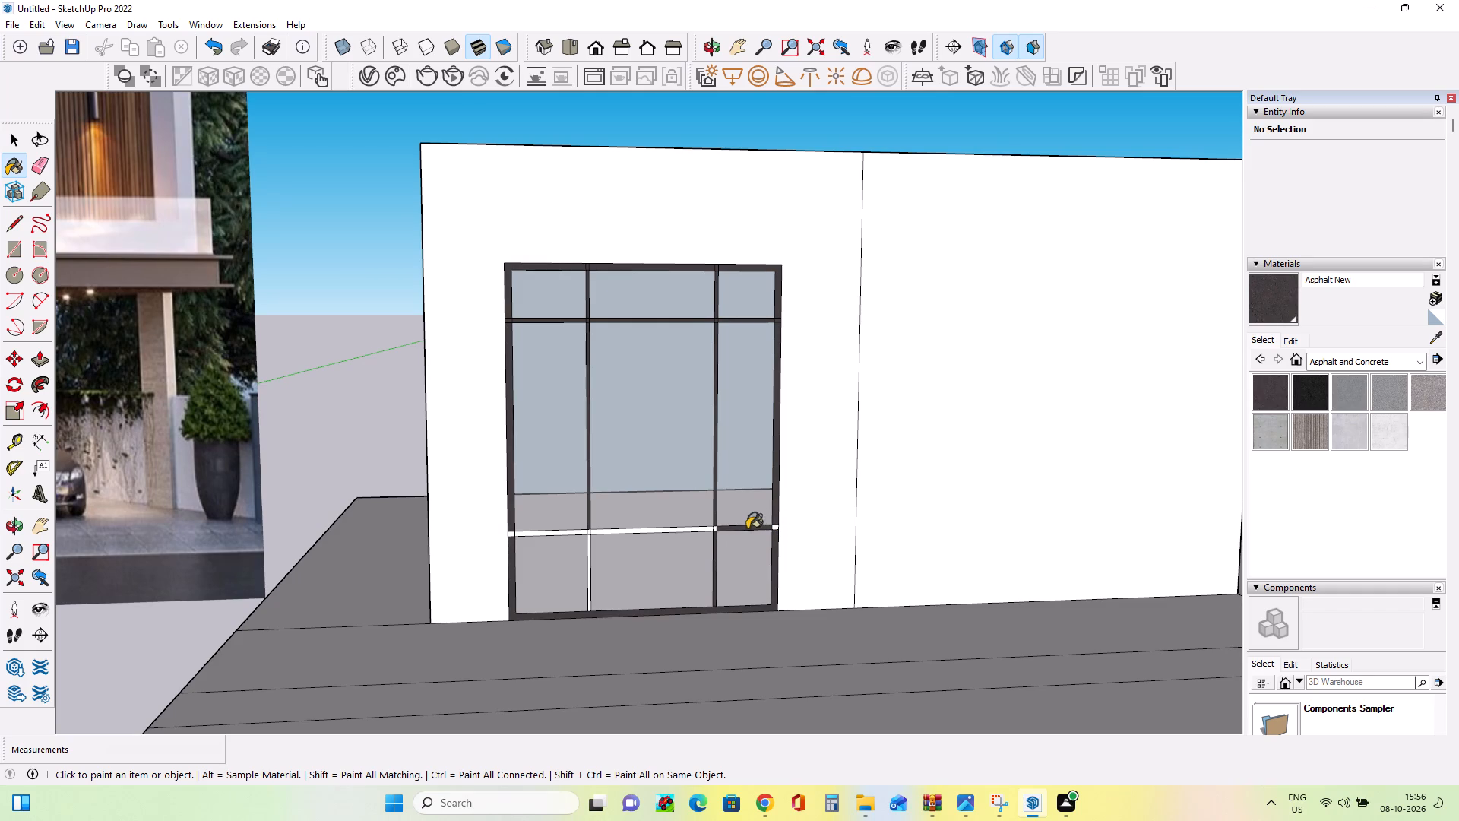
# Paint the rest of the lower crossbar, its joints with the frame and mullions, and the remaining bottom mullion segment with Asphalt New.
pyautogui.click(693, 530)
pyautogui.scroll(9, 708, 534)
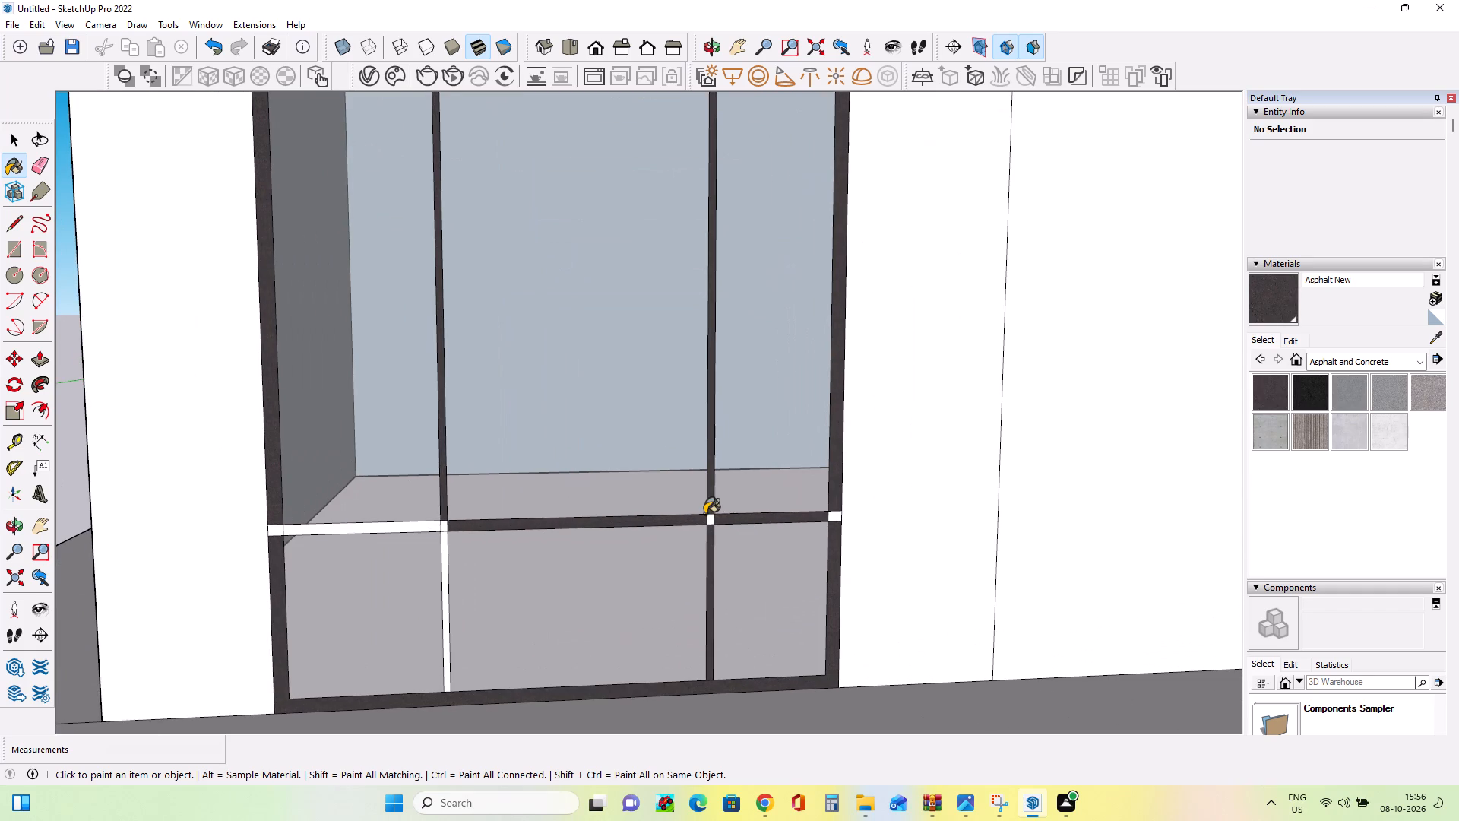
pyautogui.click(704, 514)
pyautogui.click(856, 514)
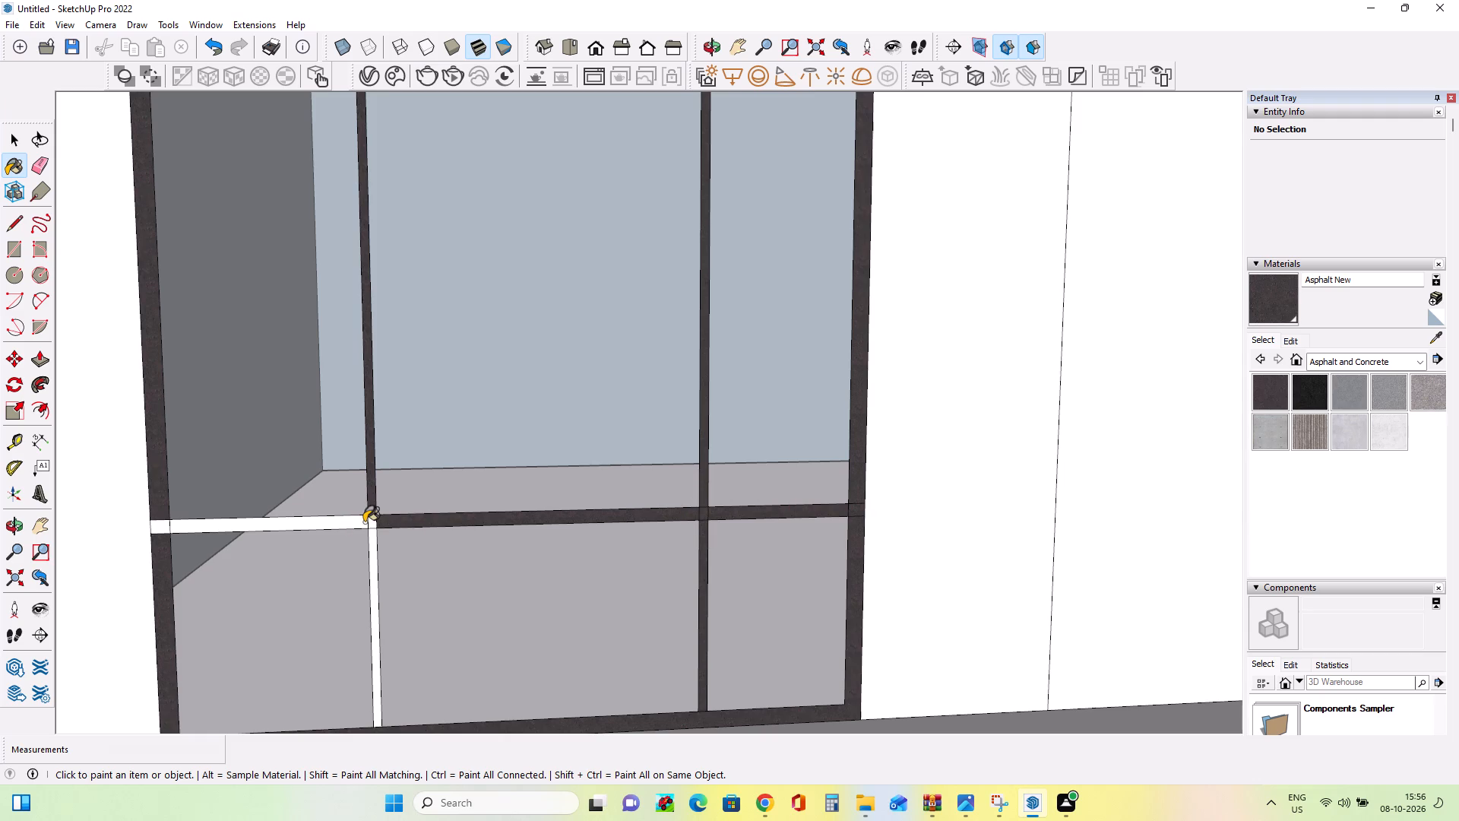
pyautogui.click(369, 522)
pyautogui.click(362, 525)
pyautogui.click(369, 541)
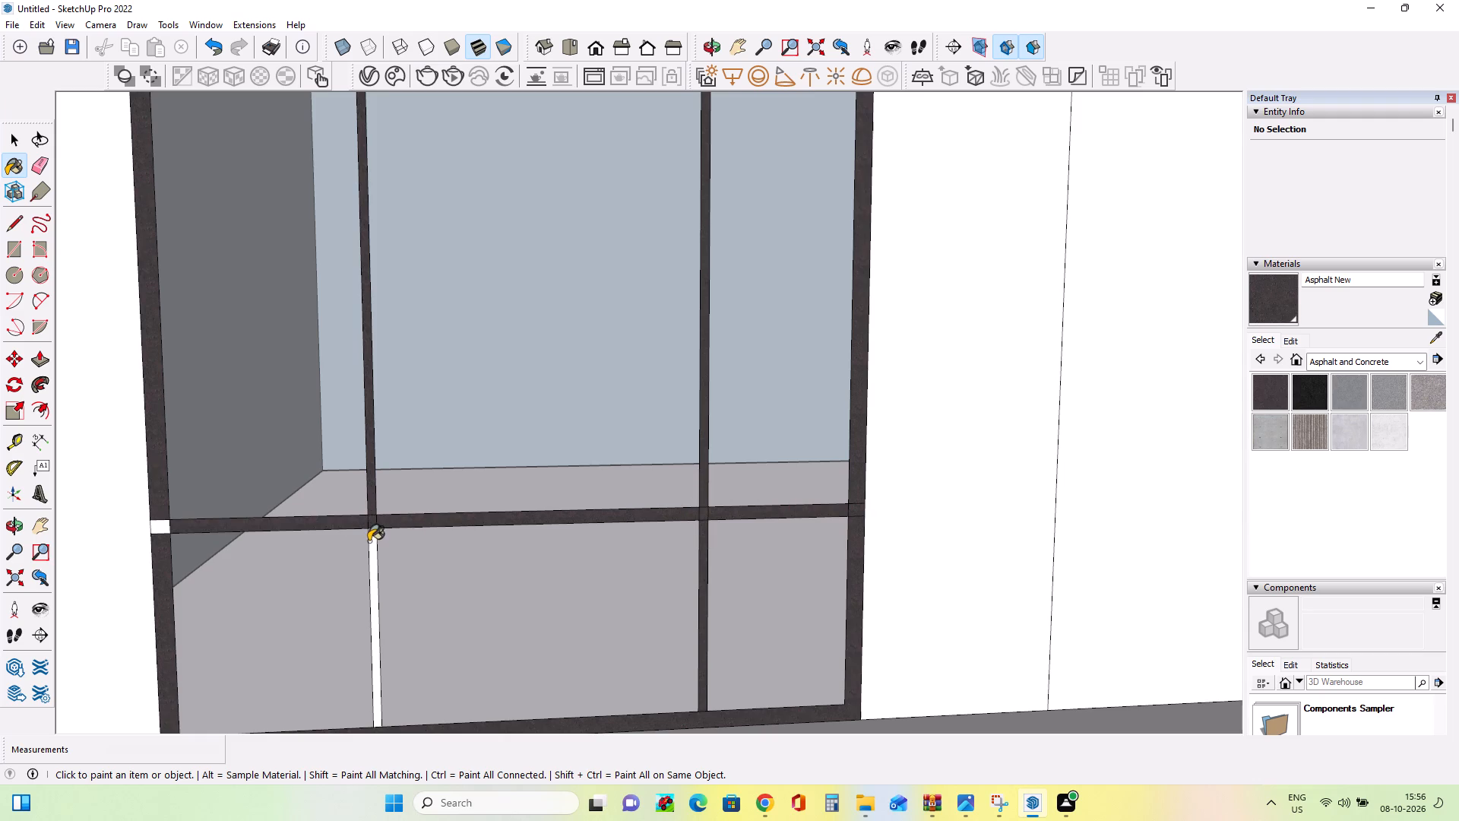
pyautogui.click(369, 553)
pyautogui.click(375, 549)
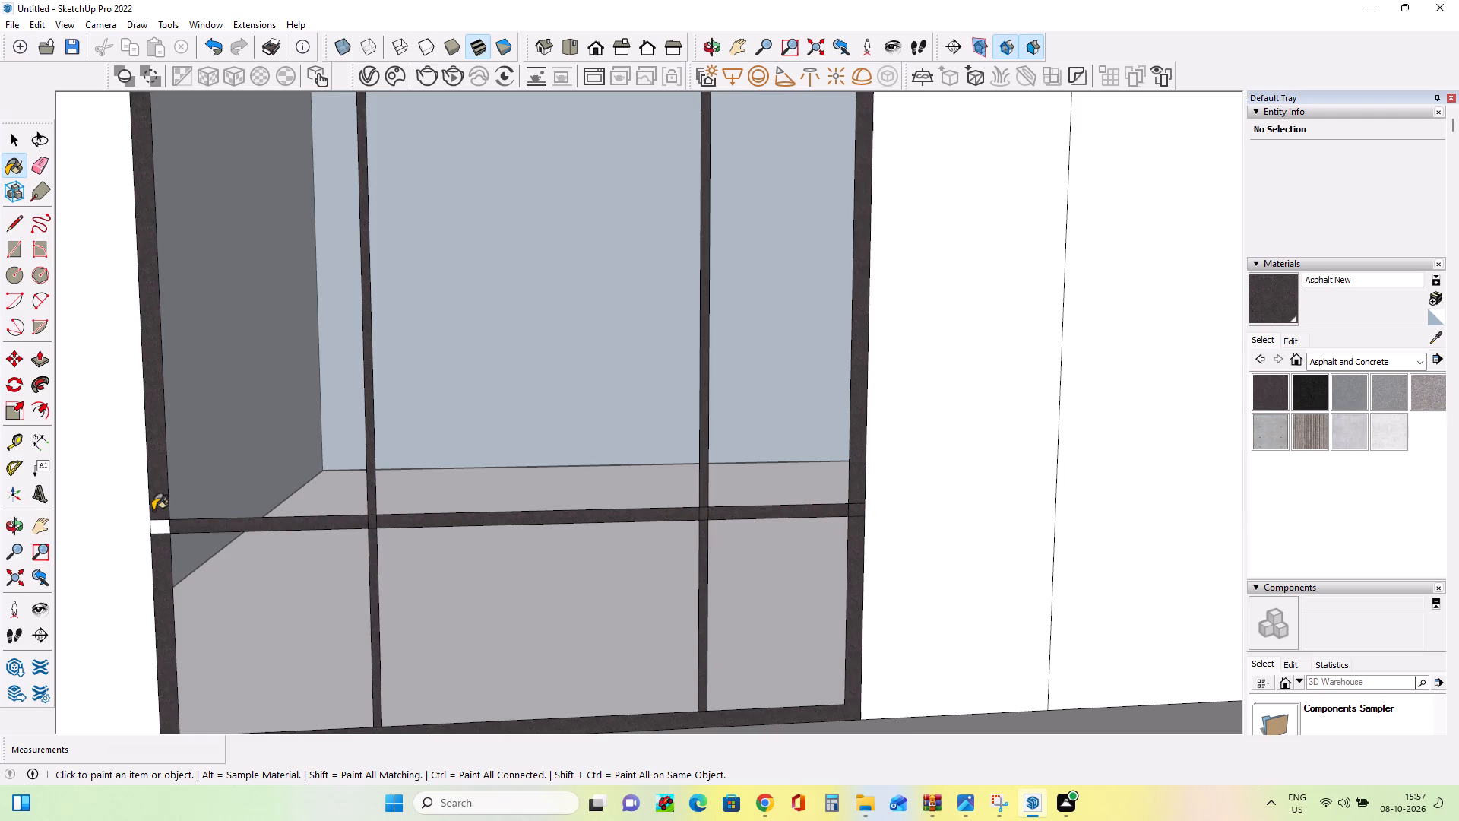
pyautogui.click(163, 522)
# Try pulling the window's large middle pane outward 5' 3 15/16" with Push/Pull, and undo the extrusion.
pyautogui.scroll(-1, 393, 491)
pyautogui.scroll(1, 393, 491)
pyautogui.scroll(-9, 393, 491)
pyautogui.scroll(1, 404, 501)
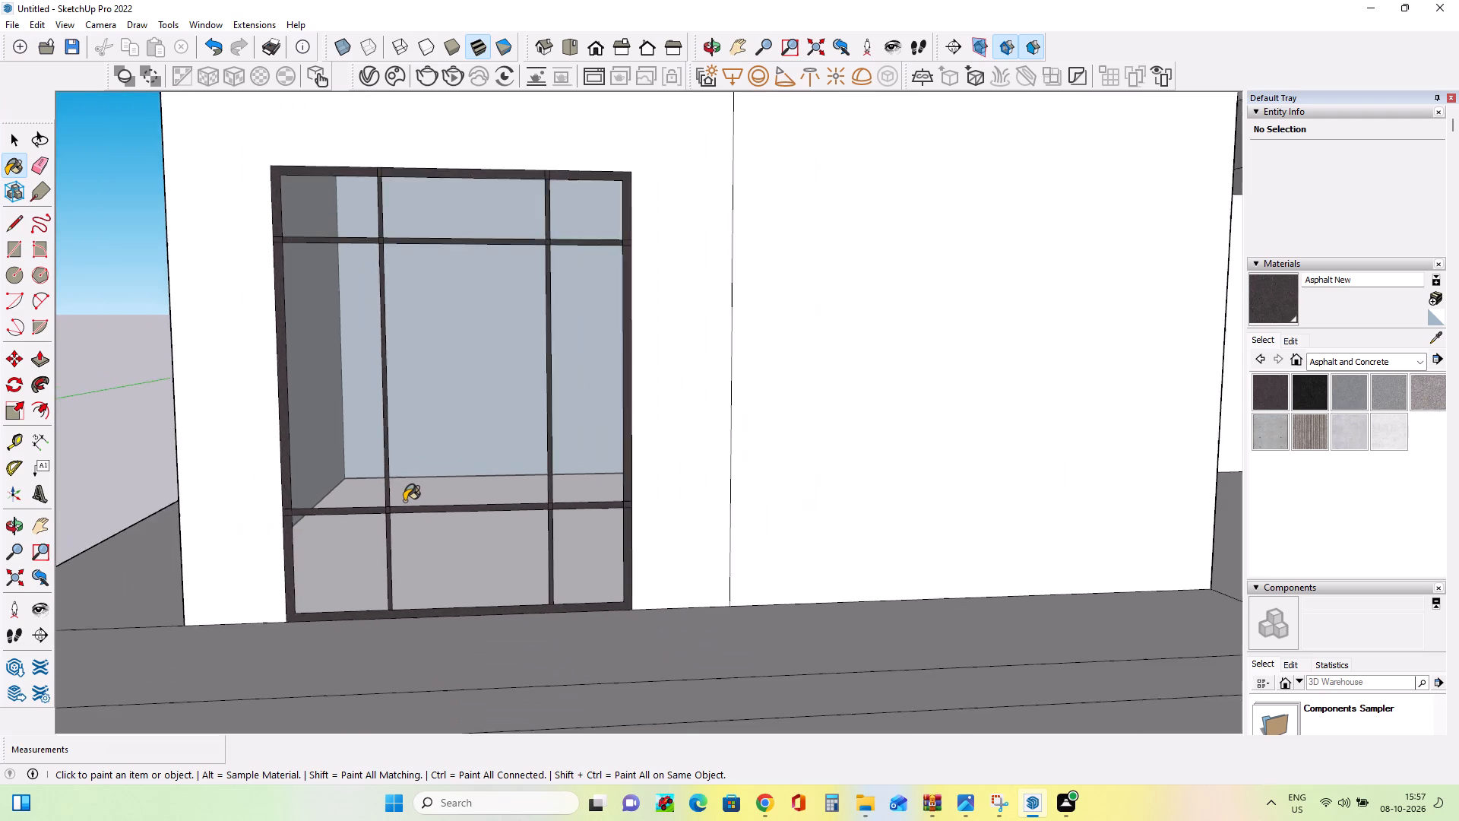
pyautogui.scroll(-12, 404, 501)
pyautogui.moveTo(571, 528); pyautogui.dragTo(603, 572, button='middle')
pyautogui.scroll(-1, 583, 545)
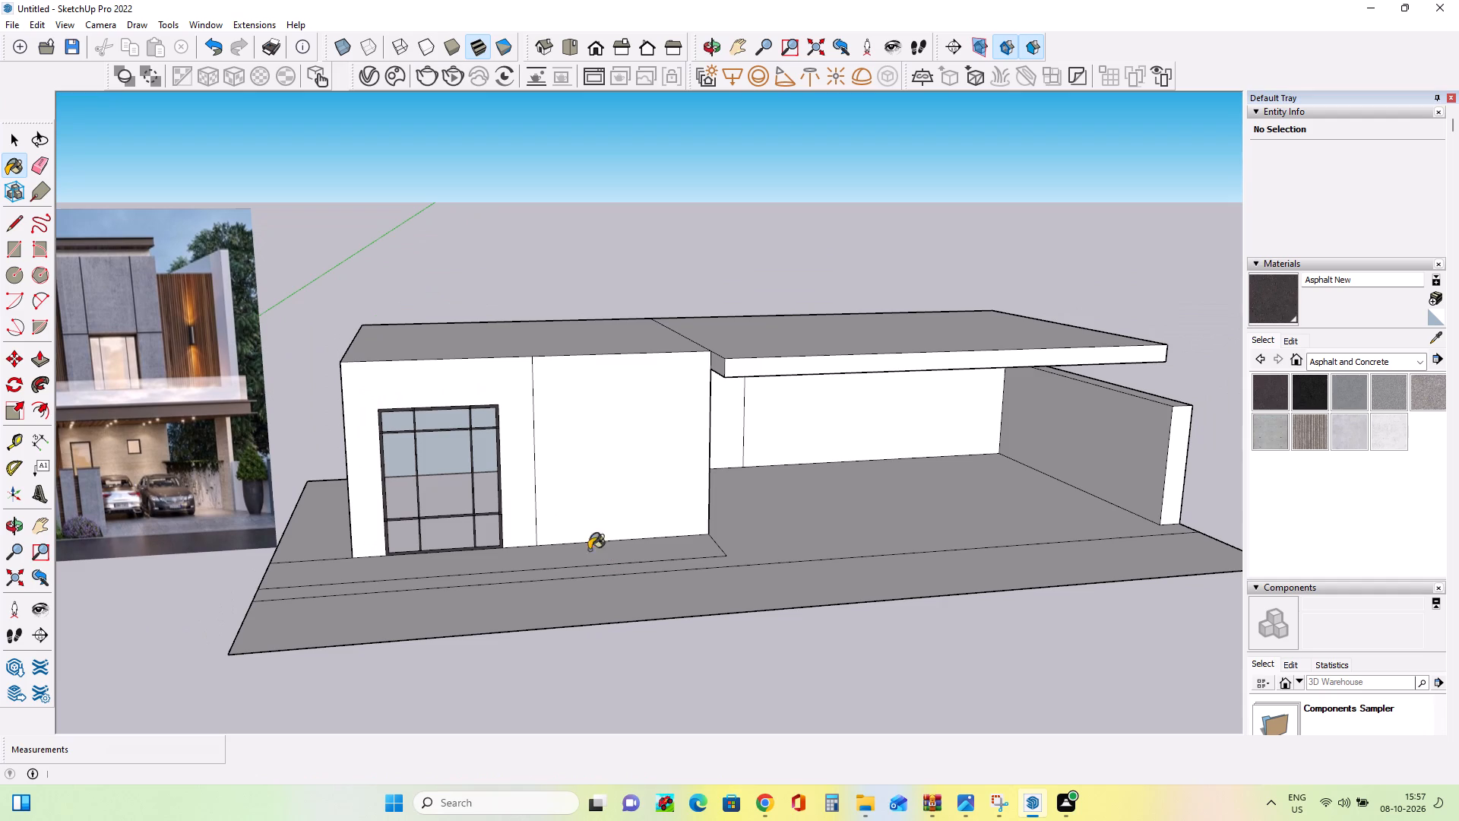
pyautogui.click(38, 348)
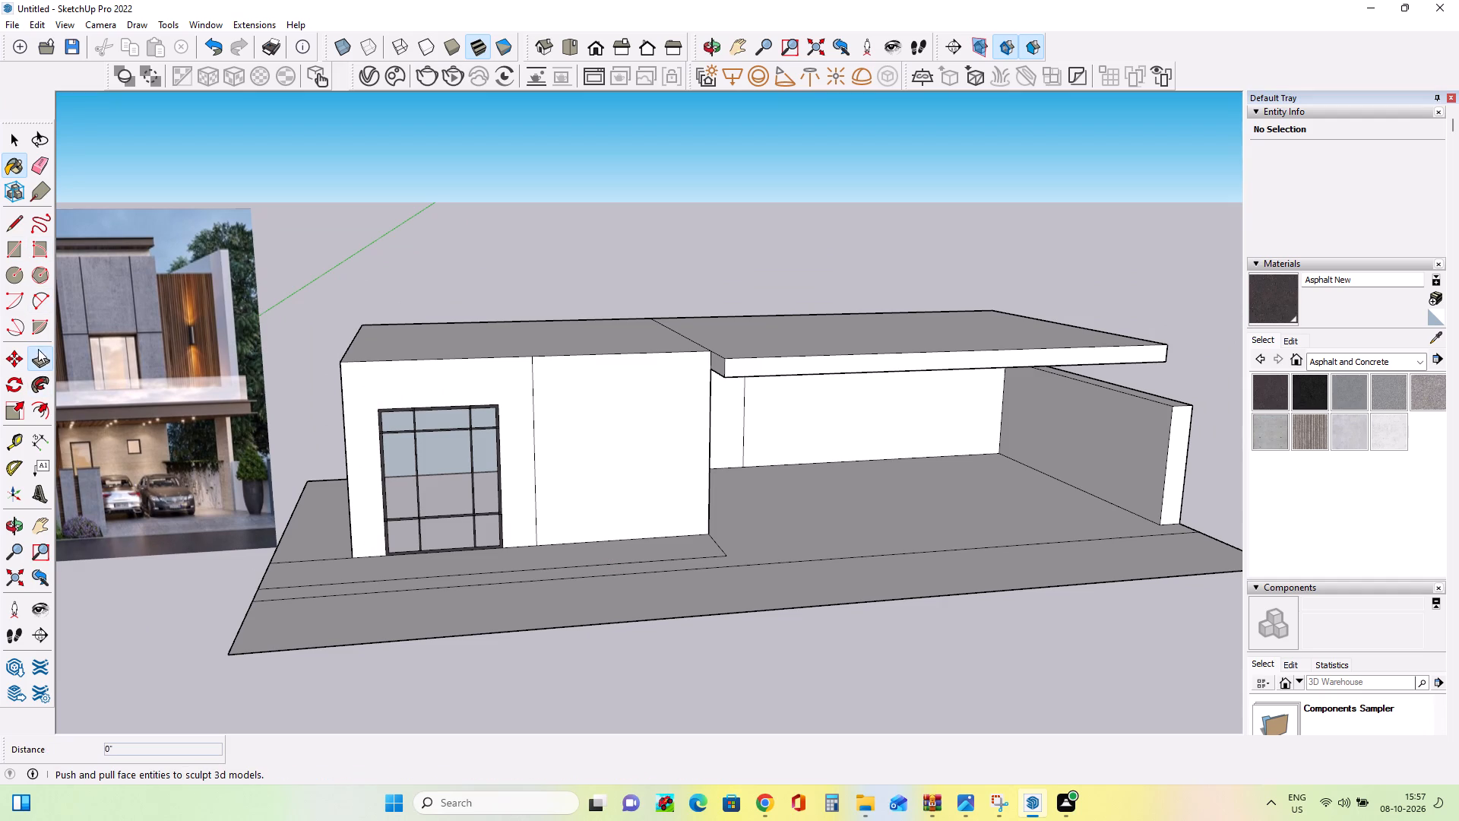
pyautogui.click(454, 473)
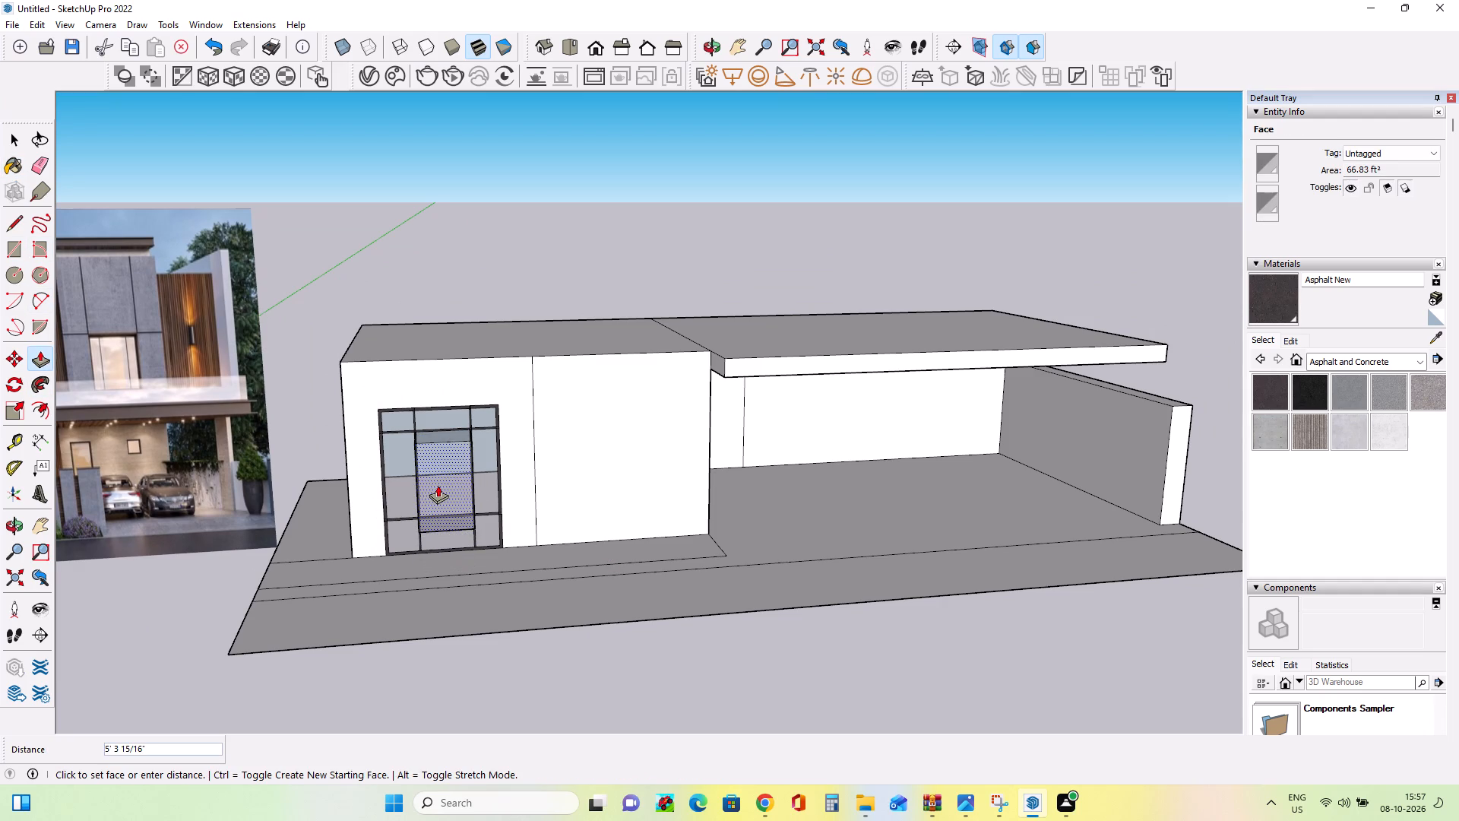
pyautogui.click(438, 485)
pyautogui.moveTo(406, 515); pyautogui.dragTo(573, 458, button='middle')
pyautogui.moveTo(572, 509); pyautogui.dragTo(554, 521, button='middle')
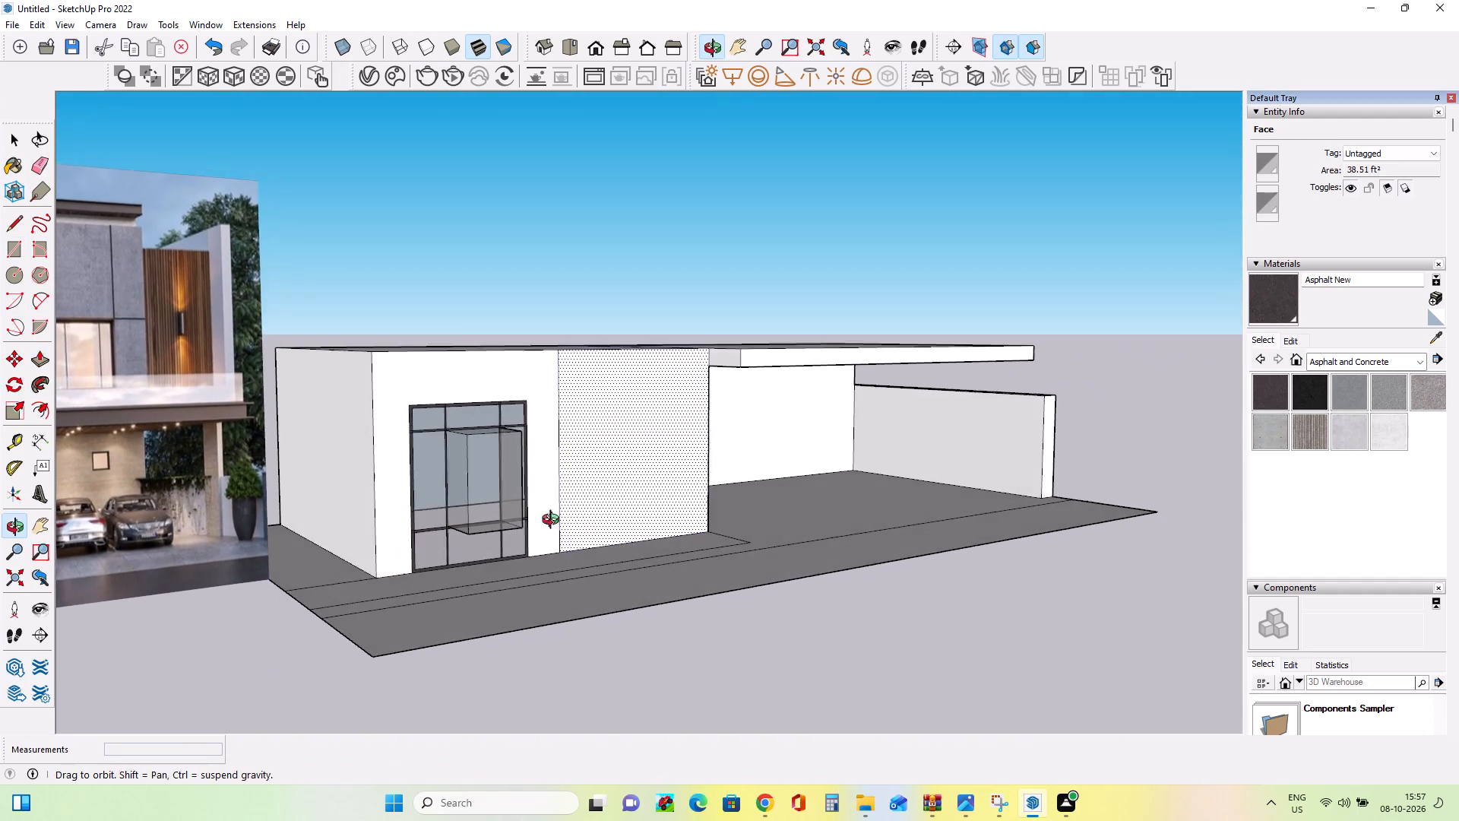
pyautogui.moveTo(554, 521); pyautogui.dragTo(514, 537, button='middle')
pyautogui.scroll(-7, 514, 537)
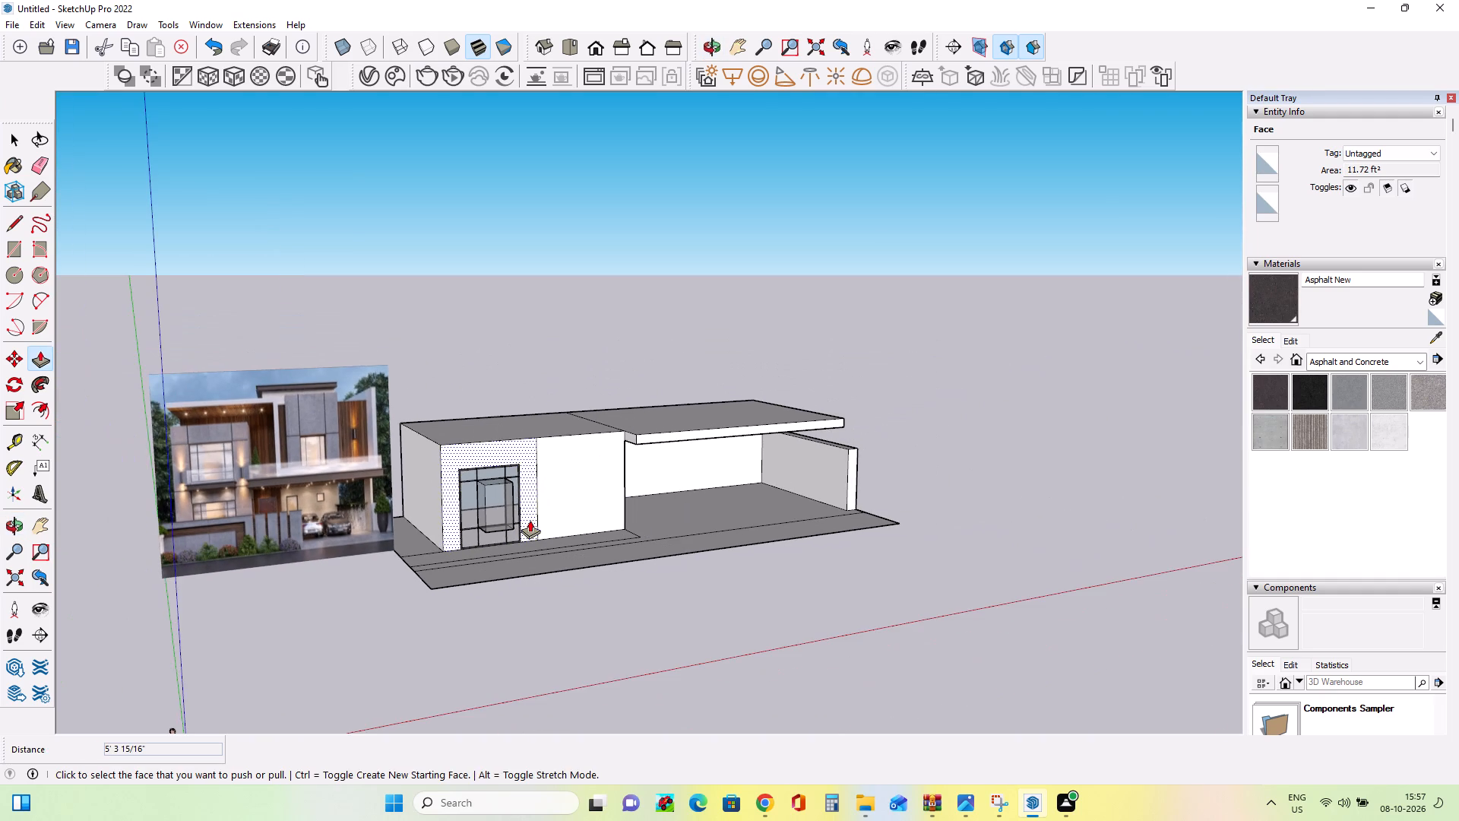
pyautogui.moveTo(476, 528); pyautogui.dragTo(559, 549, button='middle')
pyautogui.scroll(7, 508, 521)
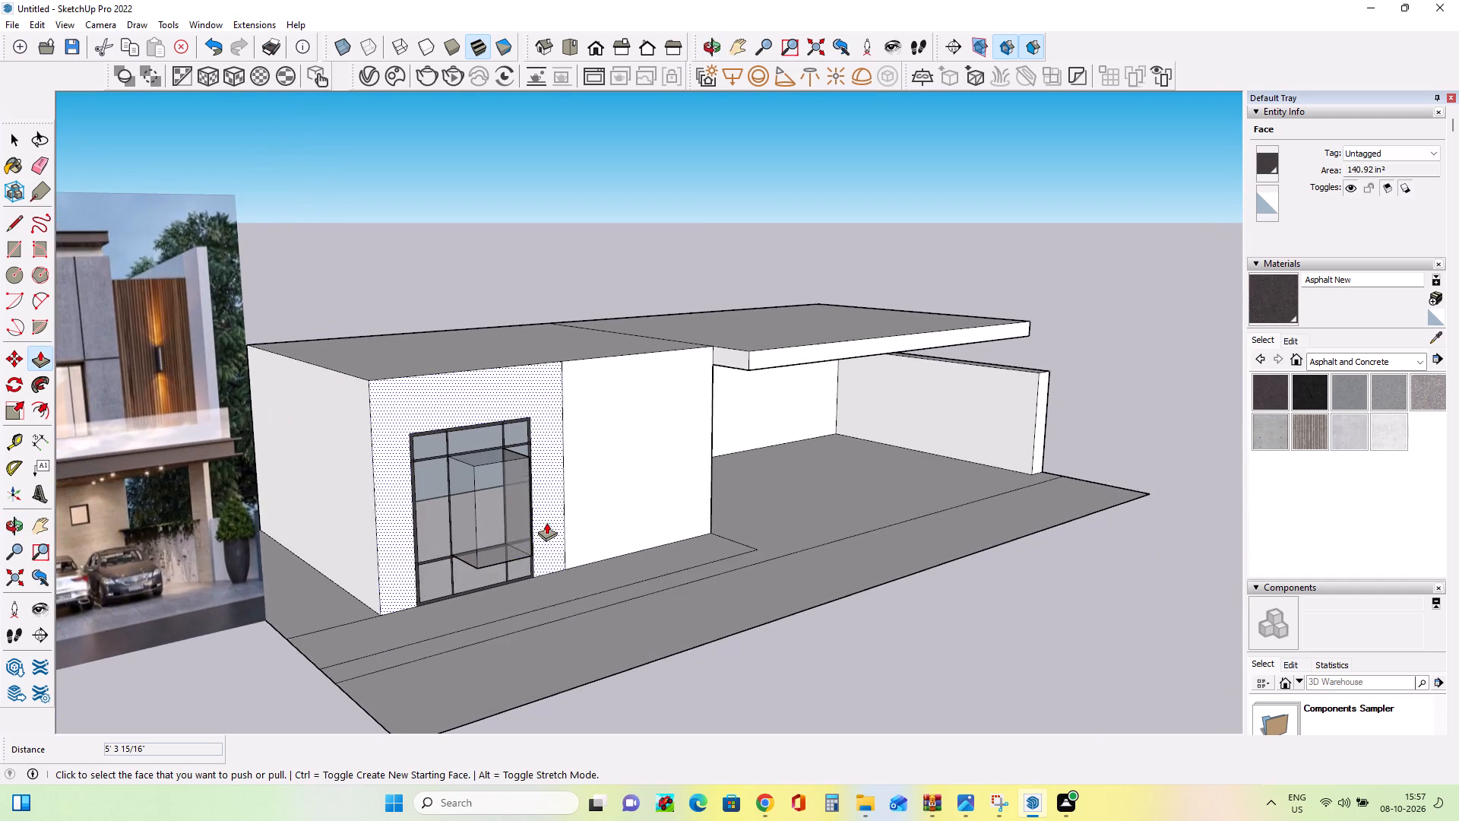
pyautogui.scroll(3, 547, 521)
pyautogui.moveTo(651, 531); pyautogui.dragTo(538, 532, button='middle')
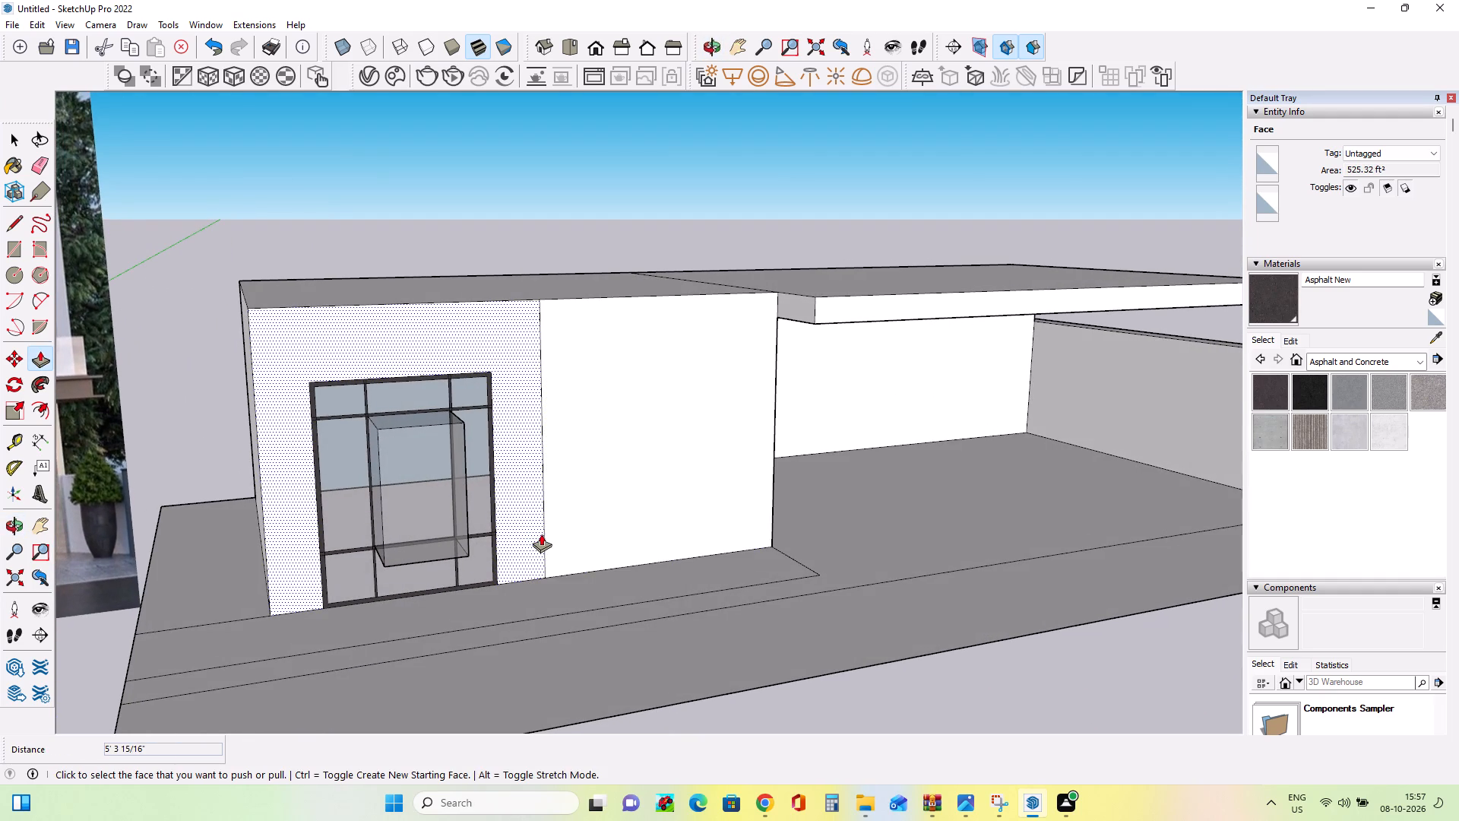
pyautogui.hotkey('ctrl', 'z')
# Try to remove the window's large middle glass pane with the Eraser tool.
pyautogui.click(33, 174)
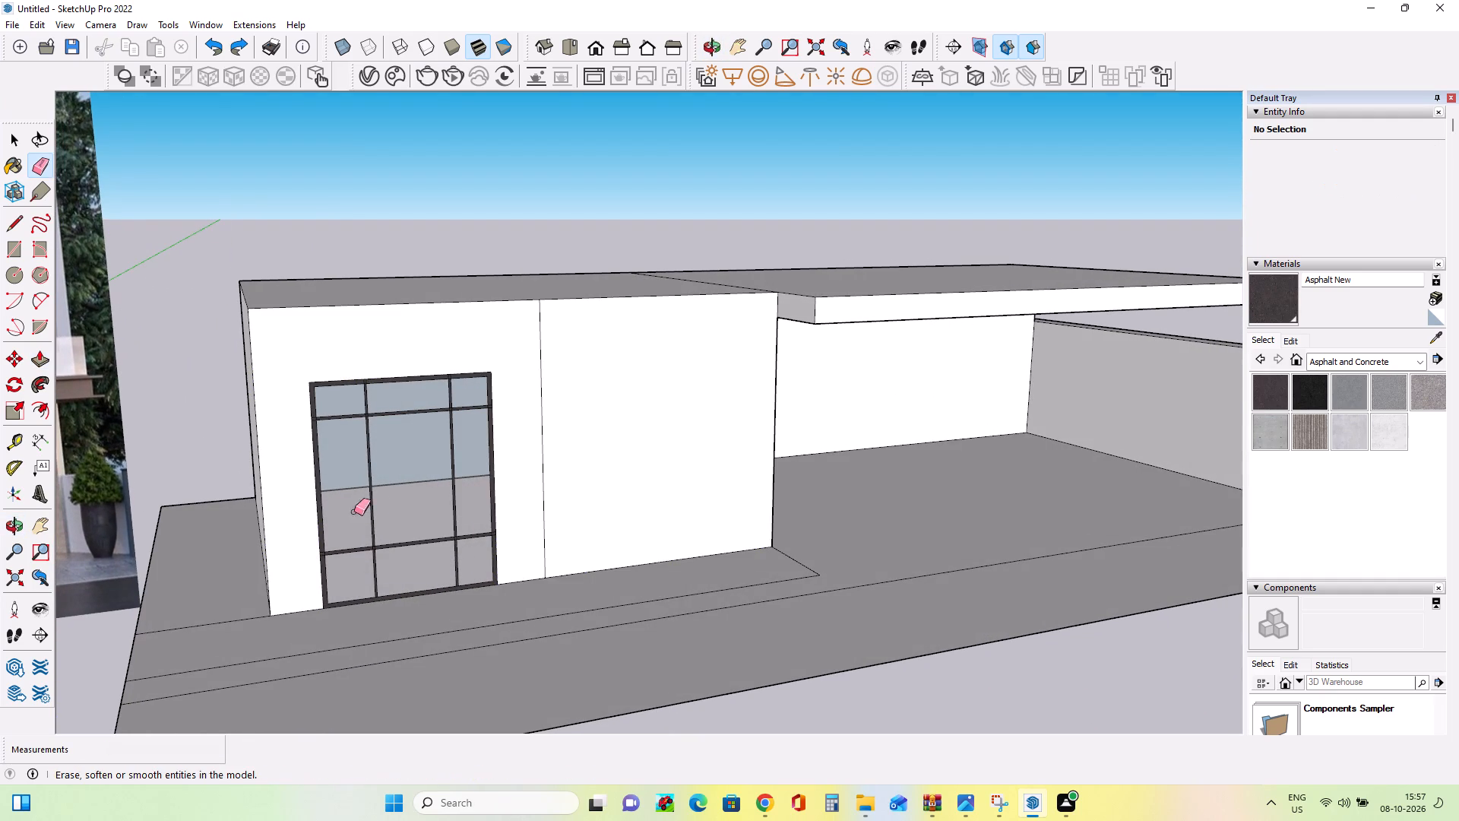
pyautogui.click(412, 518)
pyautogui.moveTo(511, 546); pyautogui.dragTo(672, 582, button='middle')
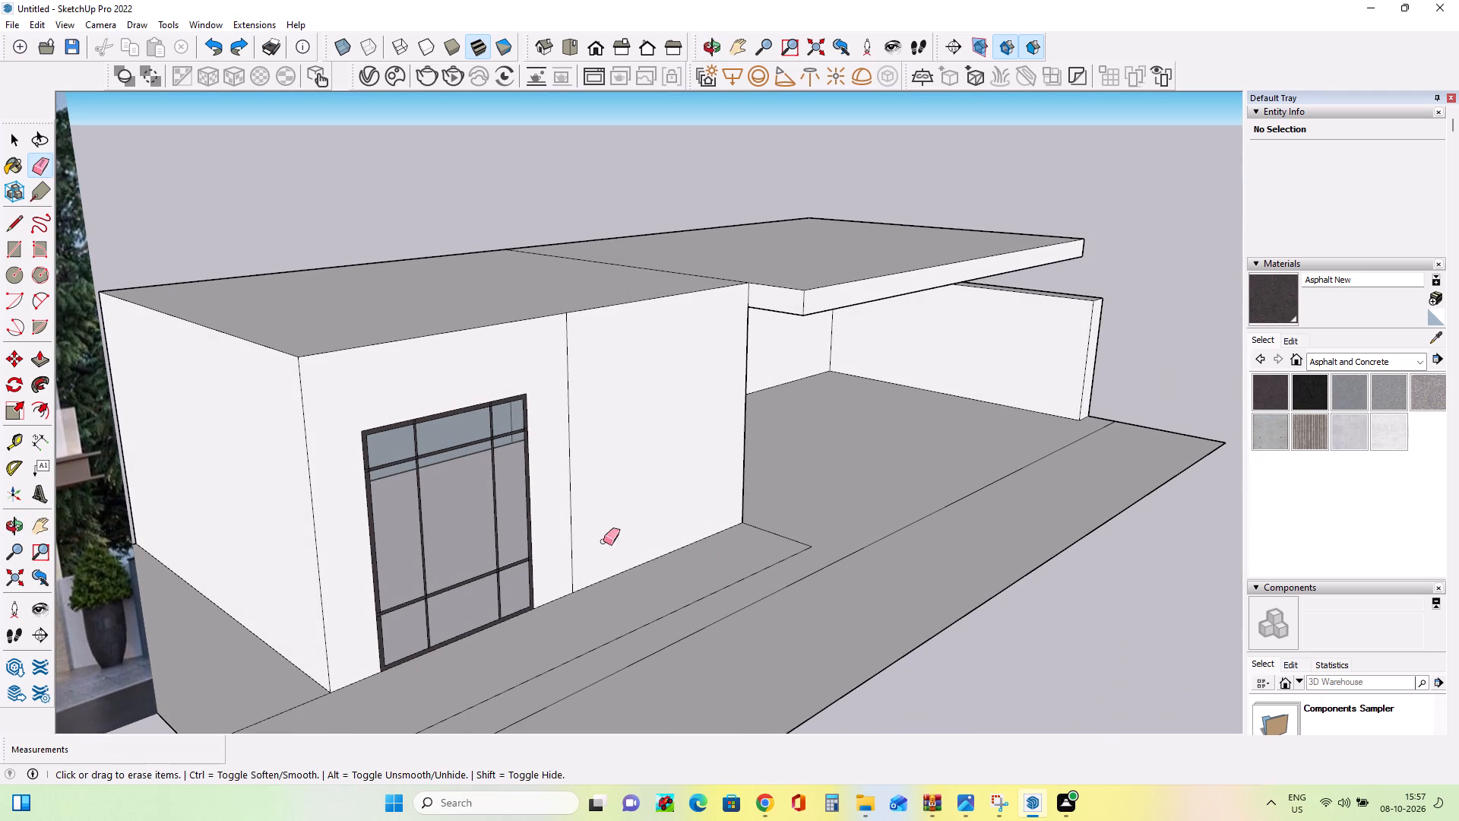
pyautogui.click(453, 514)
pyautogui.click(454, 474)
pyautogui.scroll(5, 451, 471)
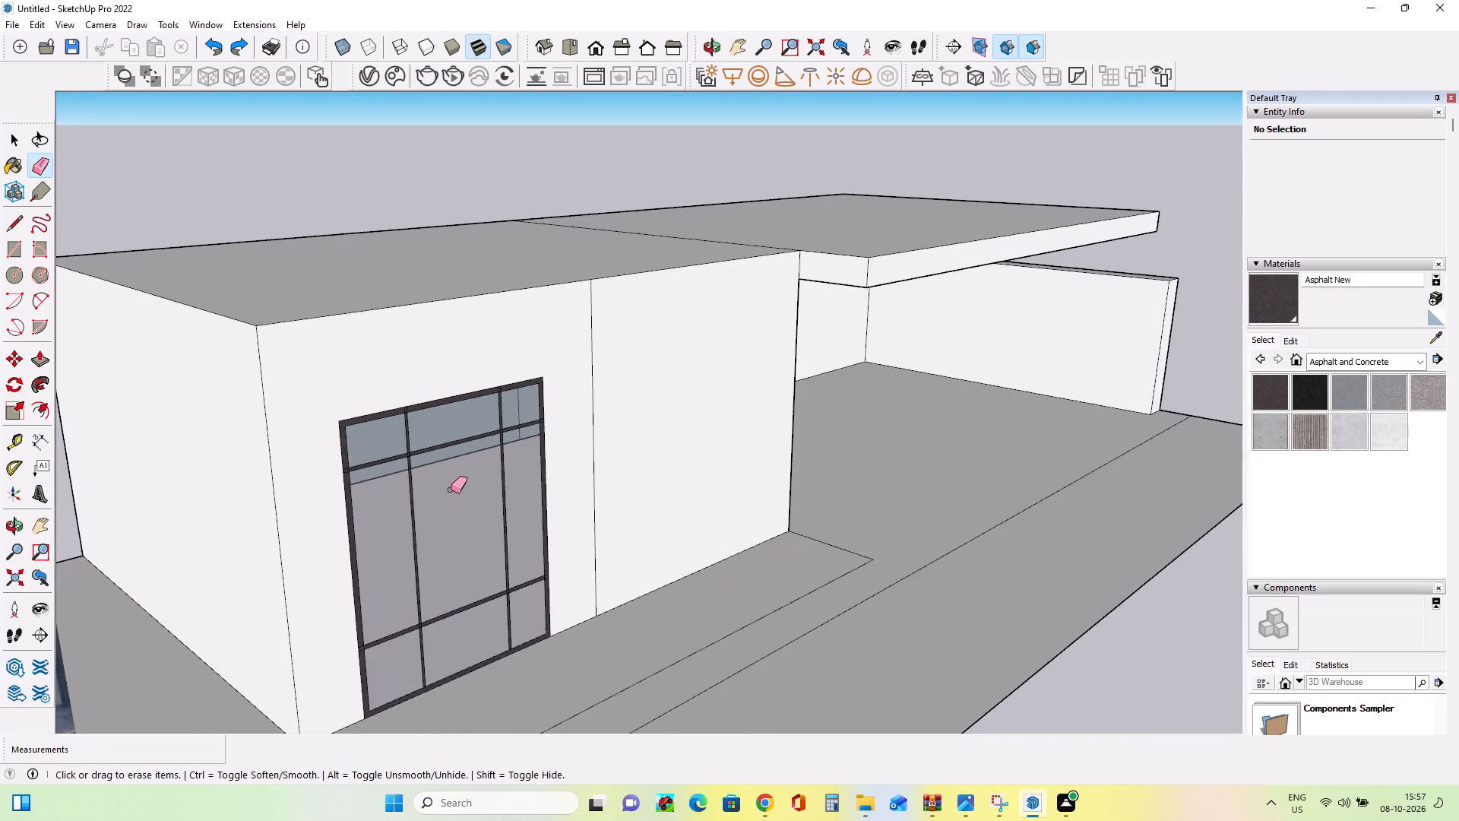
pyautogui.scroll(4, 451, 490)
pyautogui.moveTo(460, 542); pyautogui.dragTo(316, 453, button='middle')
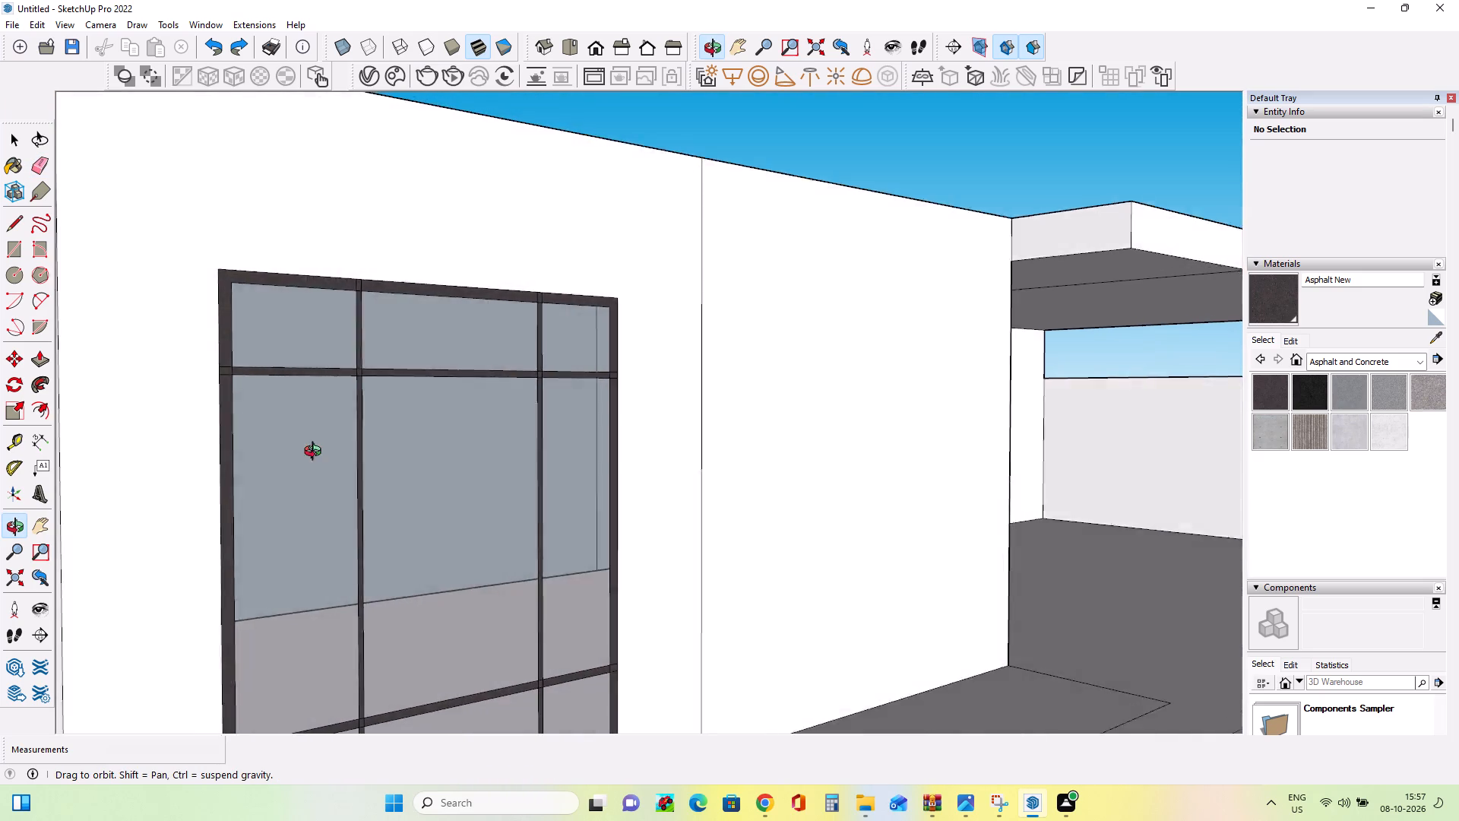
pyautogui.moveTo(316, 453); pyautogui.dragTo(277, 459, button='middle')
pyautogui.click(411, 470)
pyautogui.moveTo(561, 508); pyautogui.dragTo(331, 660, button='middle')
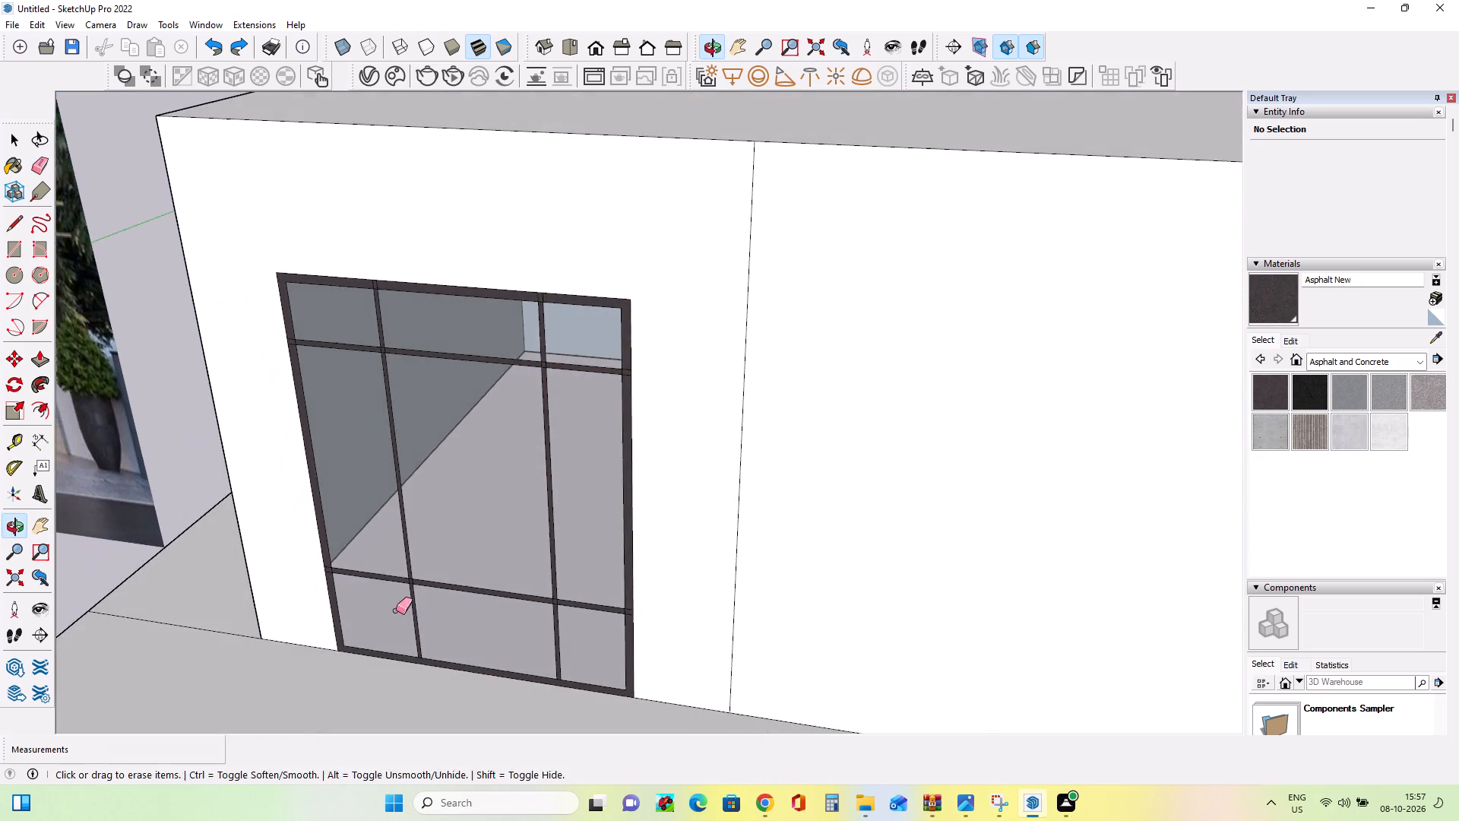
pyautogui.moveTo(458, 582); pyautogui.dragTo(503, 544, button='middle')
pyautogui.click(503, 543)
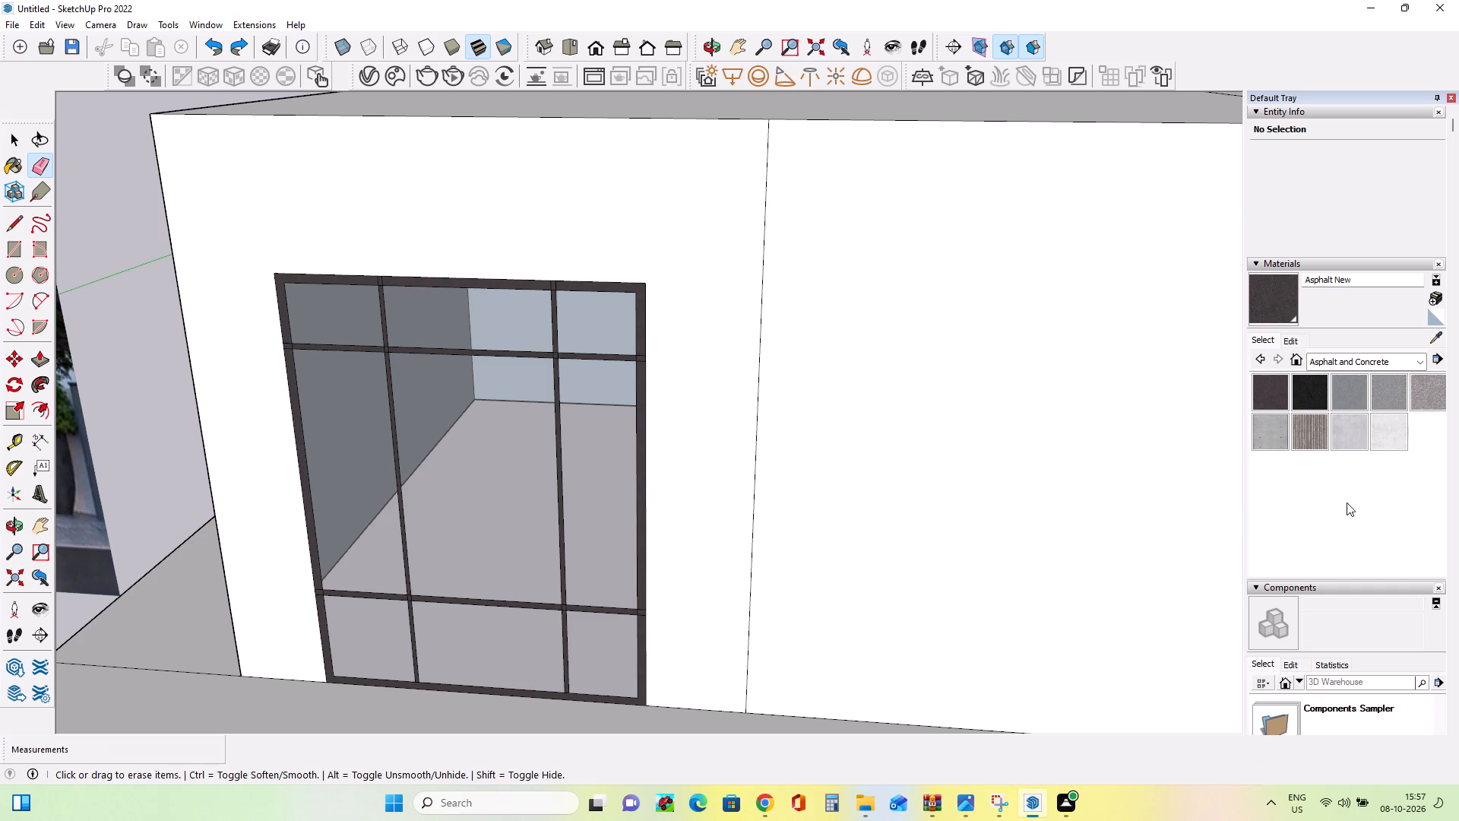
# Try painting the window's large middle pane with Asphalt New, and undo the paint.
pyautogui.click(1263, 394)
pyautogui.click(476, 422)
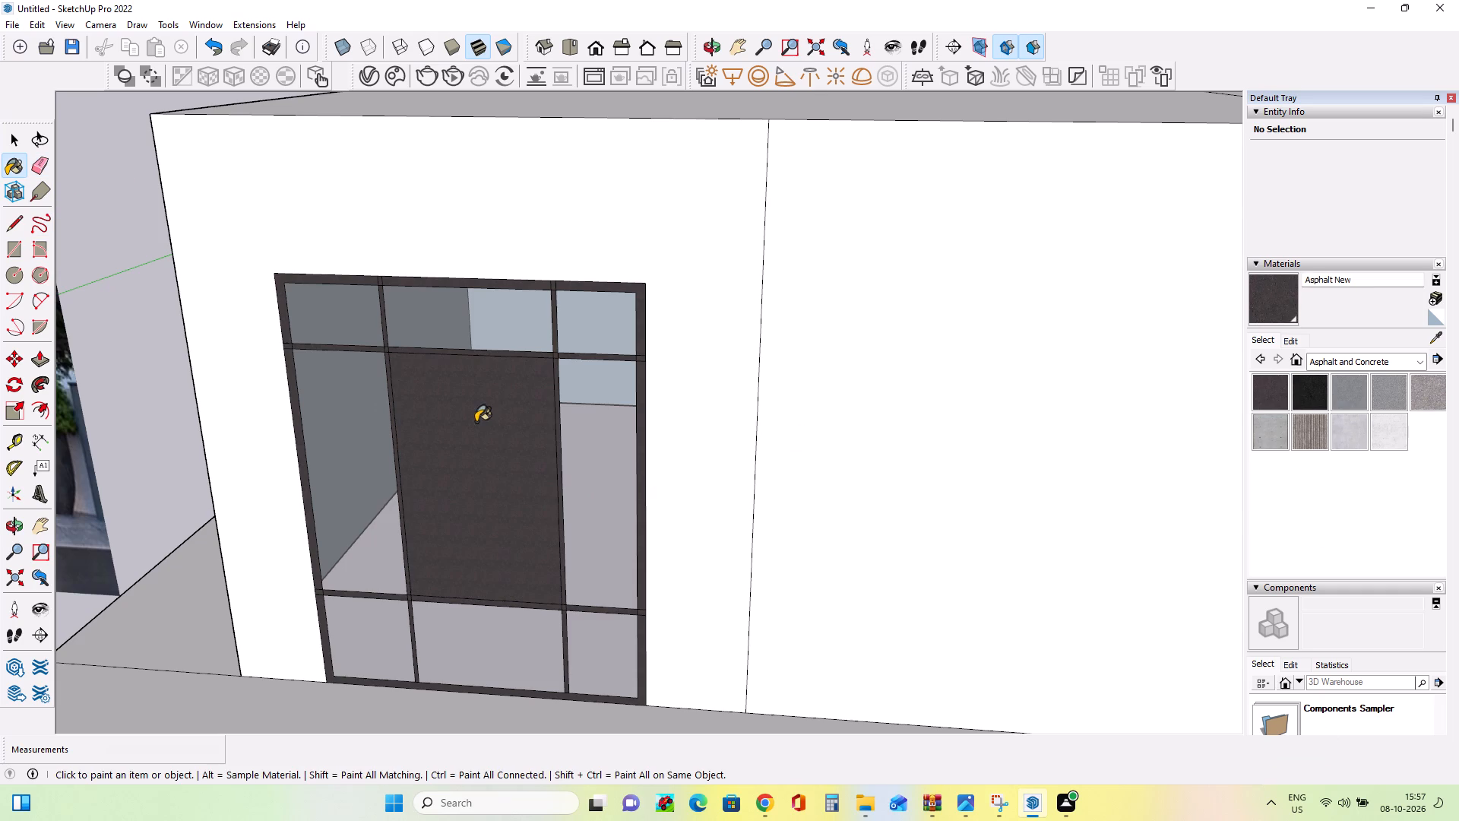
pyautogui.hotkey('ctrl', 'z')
# Examine the ground-floor block and its painted window from several angles beside the reference image.
pyautogui.moveTo(498, 494); pyautogui.dragTo(520, 490, button='middle')
pyautogui.moveTo(547, 475); pyautogui.dragTo(584, 457, button='middle')
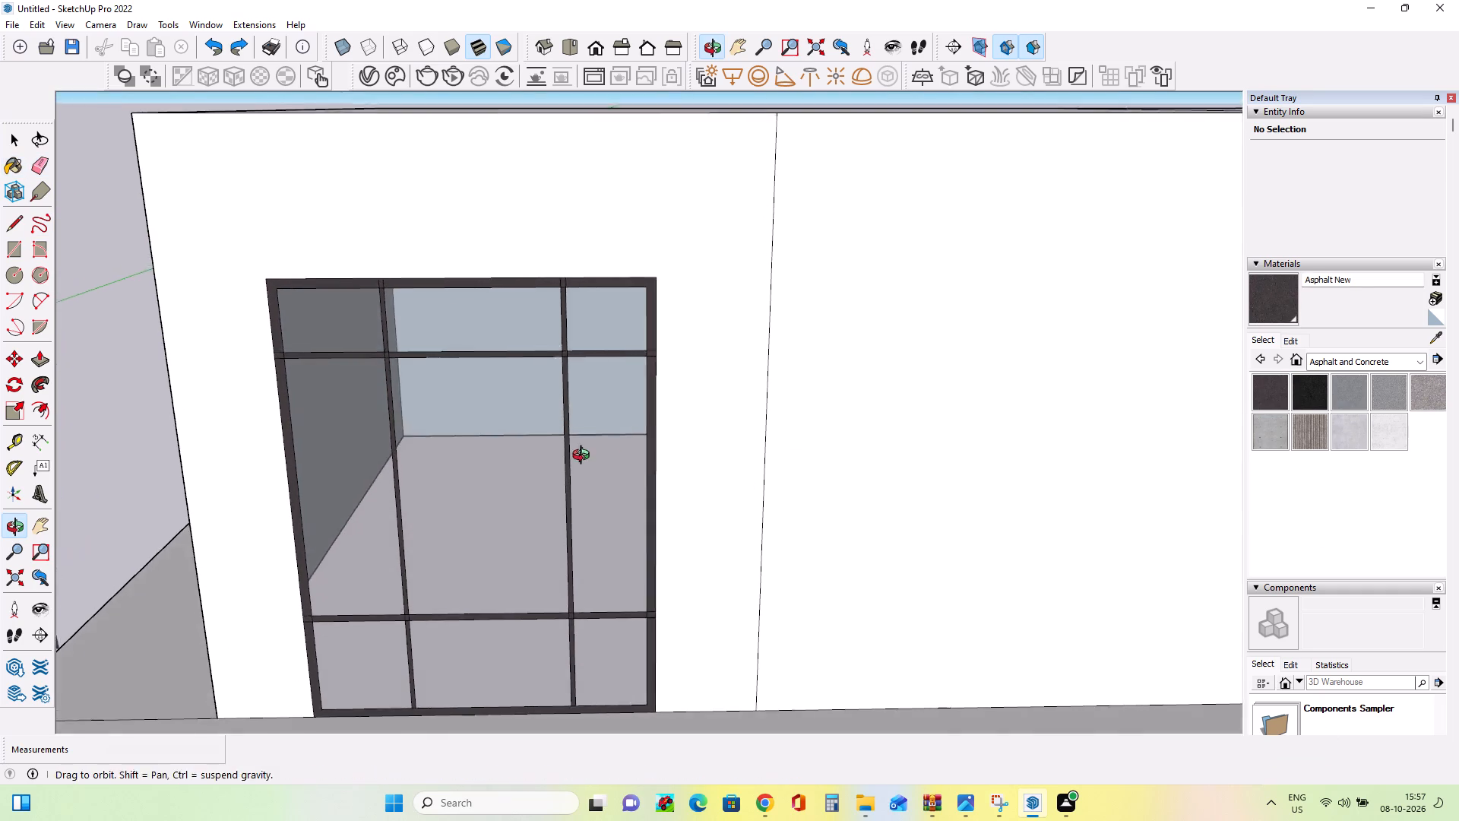
pyautogui.moveTo(584, 457); pyautogui.dragTo(652, 456, button='middle')
pyautogui.scroll(-11, 665, 481)
pyautogui.moveTo(671, 558); pyautogui.dragTo(631, 485, button='middle')
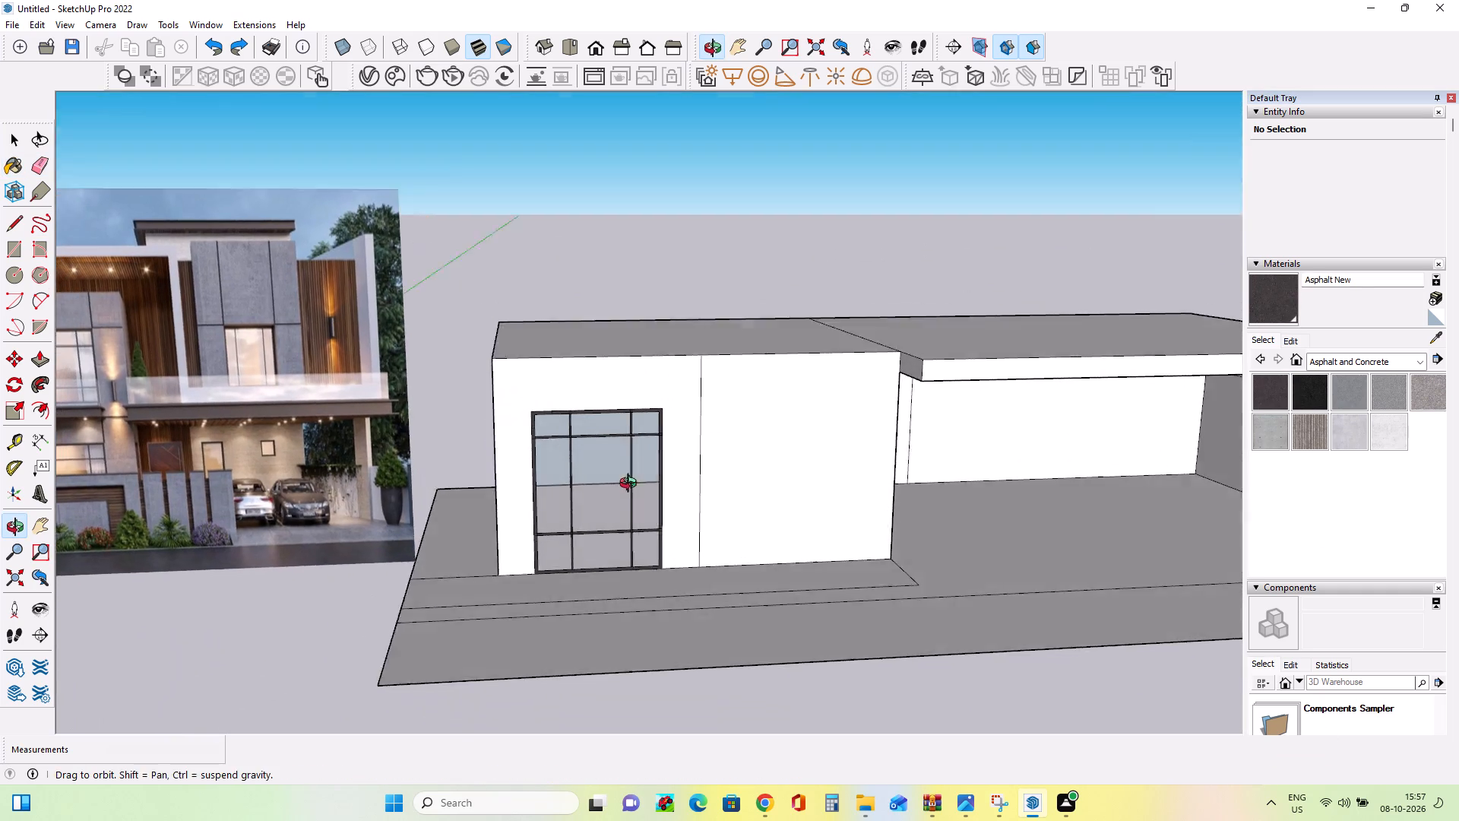
pyautogui.moveTo(631, 485); pyautogui.dragTo(631, 484, button='middle')
pyautogui.scroll(-7, 668, 502)
pyautogui.moveTo(613, 512); pyautogui.dragTo(616, 538, button='middle')
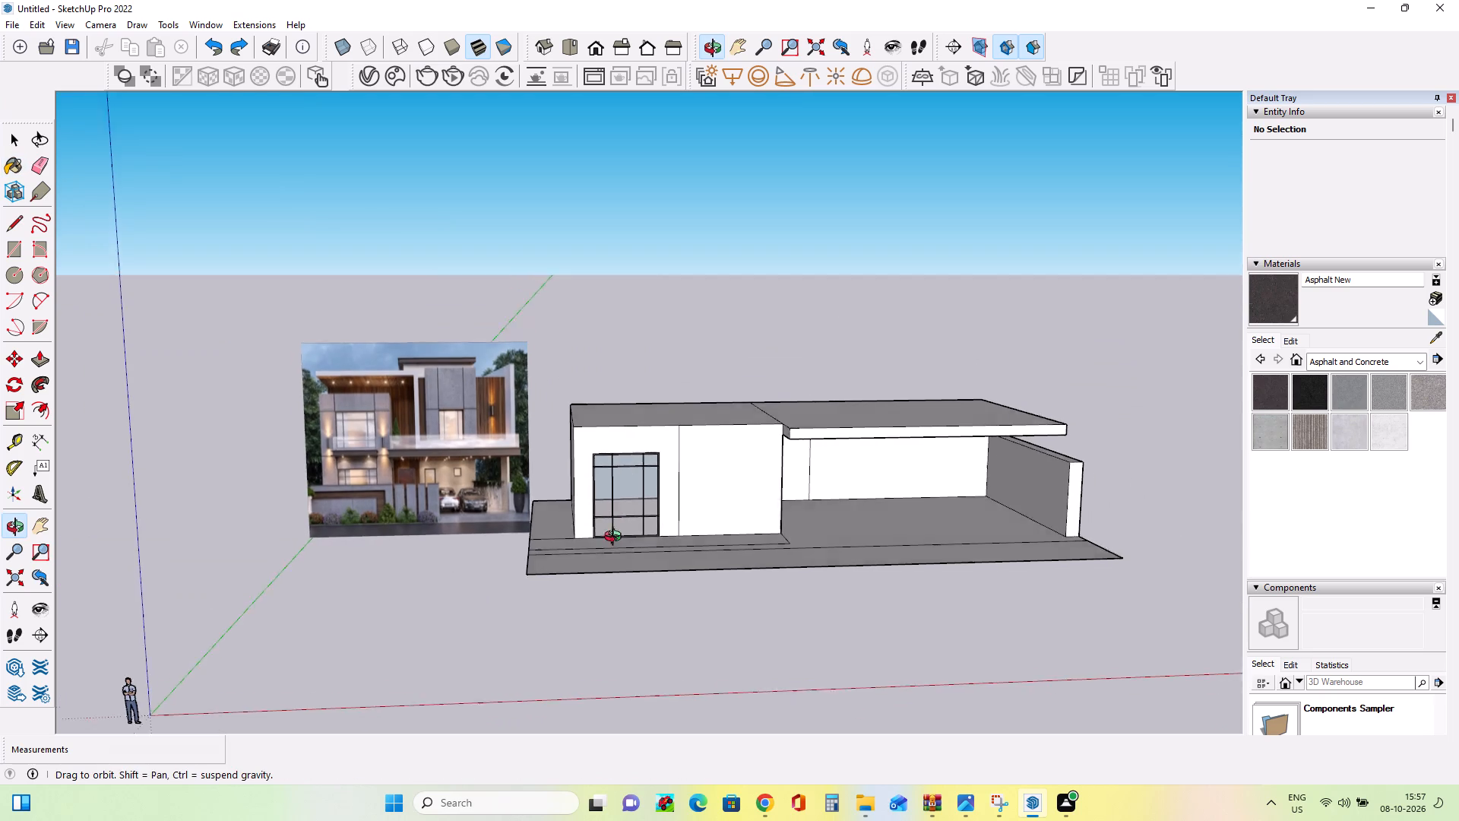
pyautogui.moveTo(616, 538); pyautogui.dragTo(634, 576, button='middle')
pyautogui.moveTo(616, 487); pyautogui.dragTo(550, 484, button='middle')
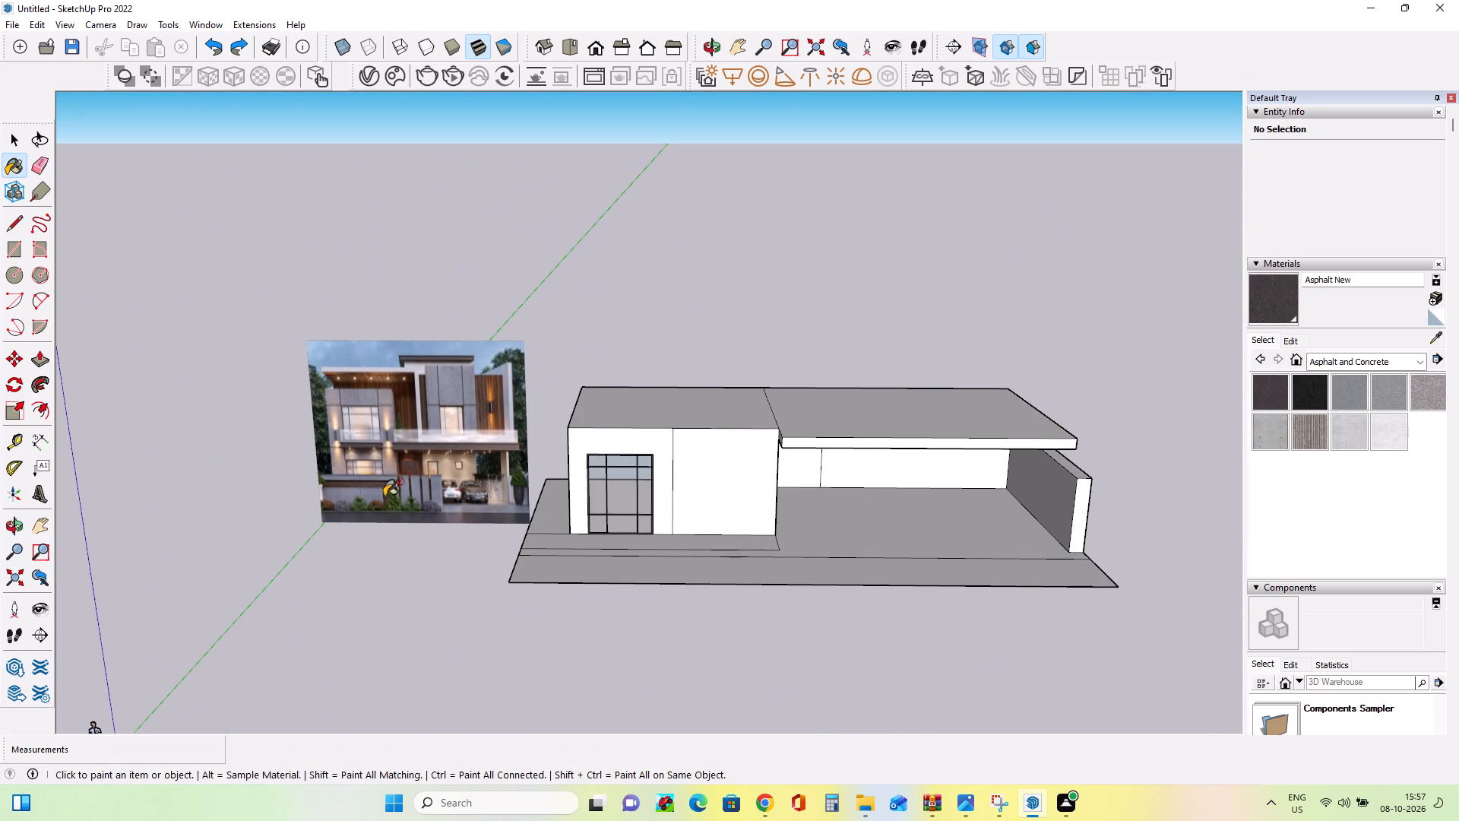
pyautogui.moveTo(527, 537); pyautogui.dragTo(546, 544, button='middle')
pyautogui.moveTo(751, 474); pyautogui.dragTo(753, 502, button='middle')
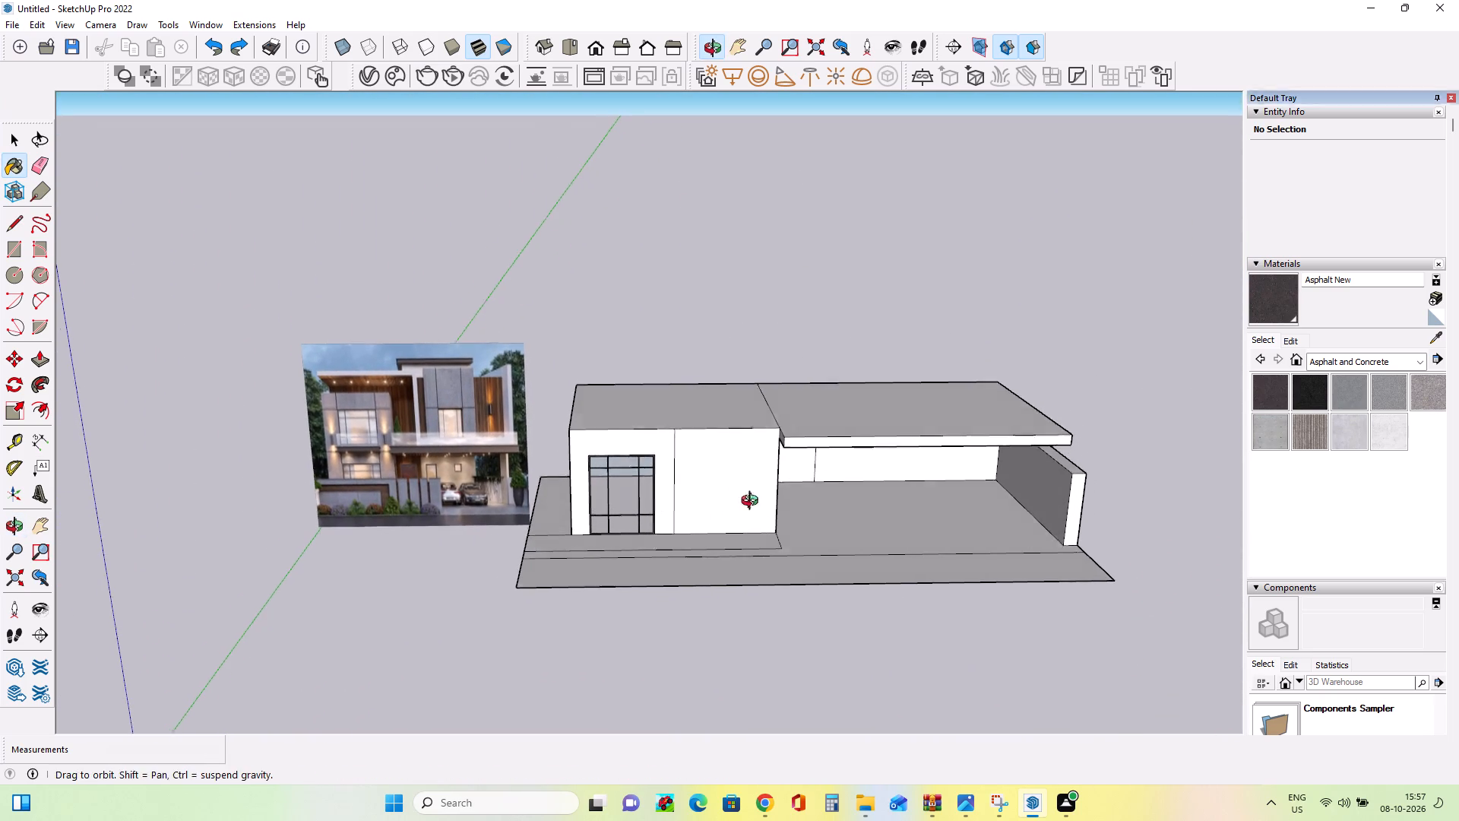
pyautogui.moveTo(753, 502); pyautogui.dragTo(760, 581, button='middle')
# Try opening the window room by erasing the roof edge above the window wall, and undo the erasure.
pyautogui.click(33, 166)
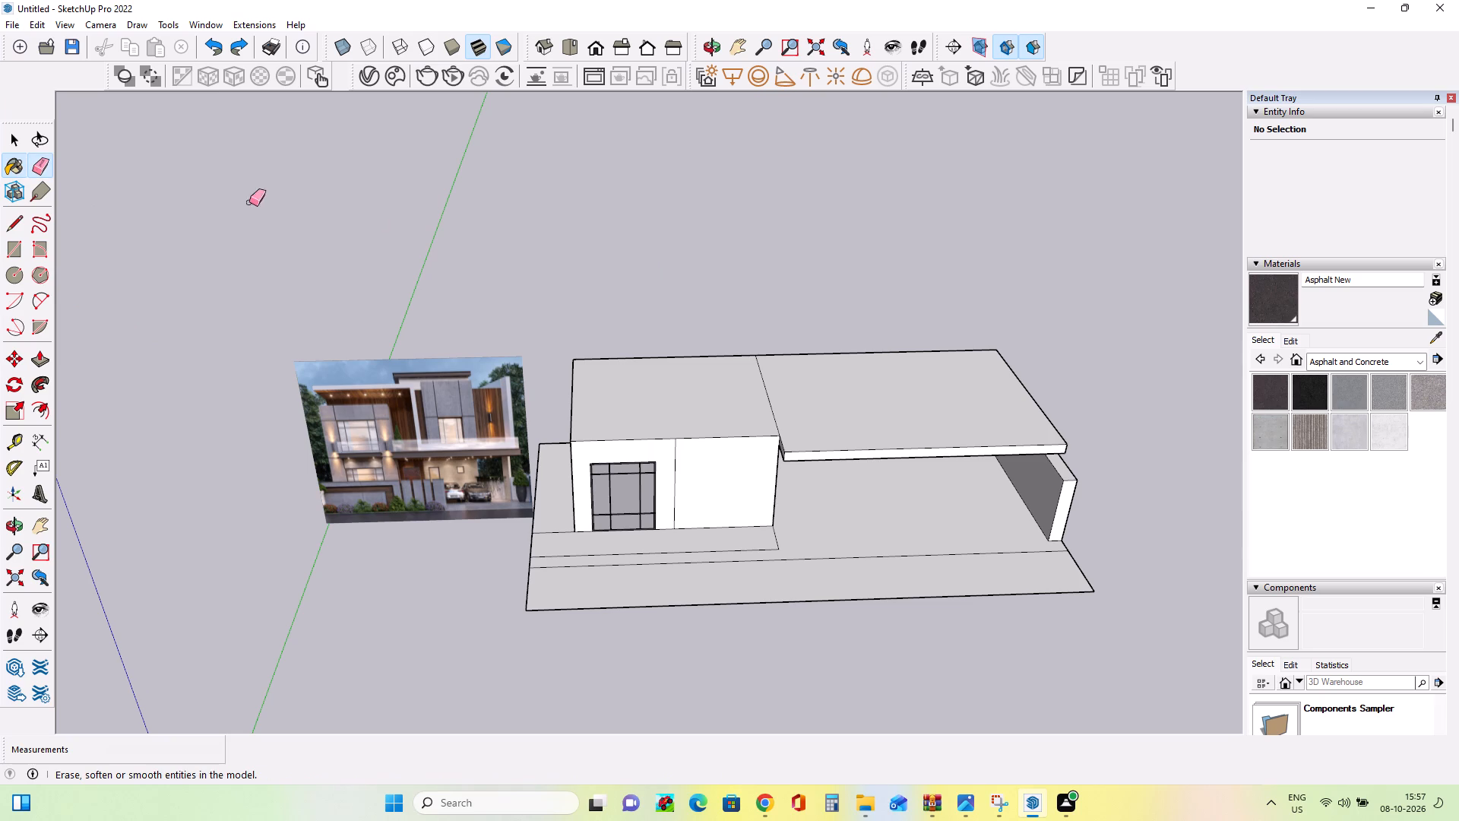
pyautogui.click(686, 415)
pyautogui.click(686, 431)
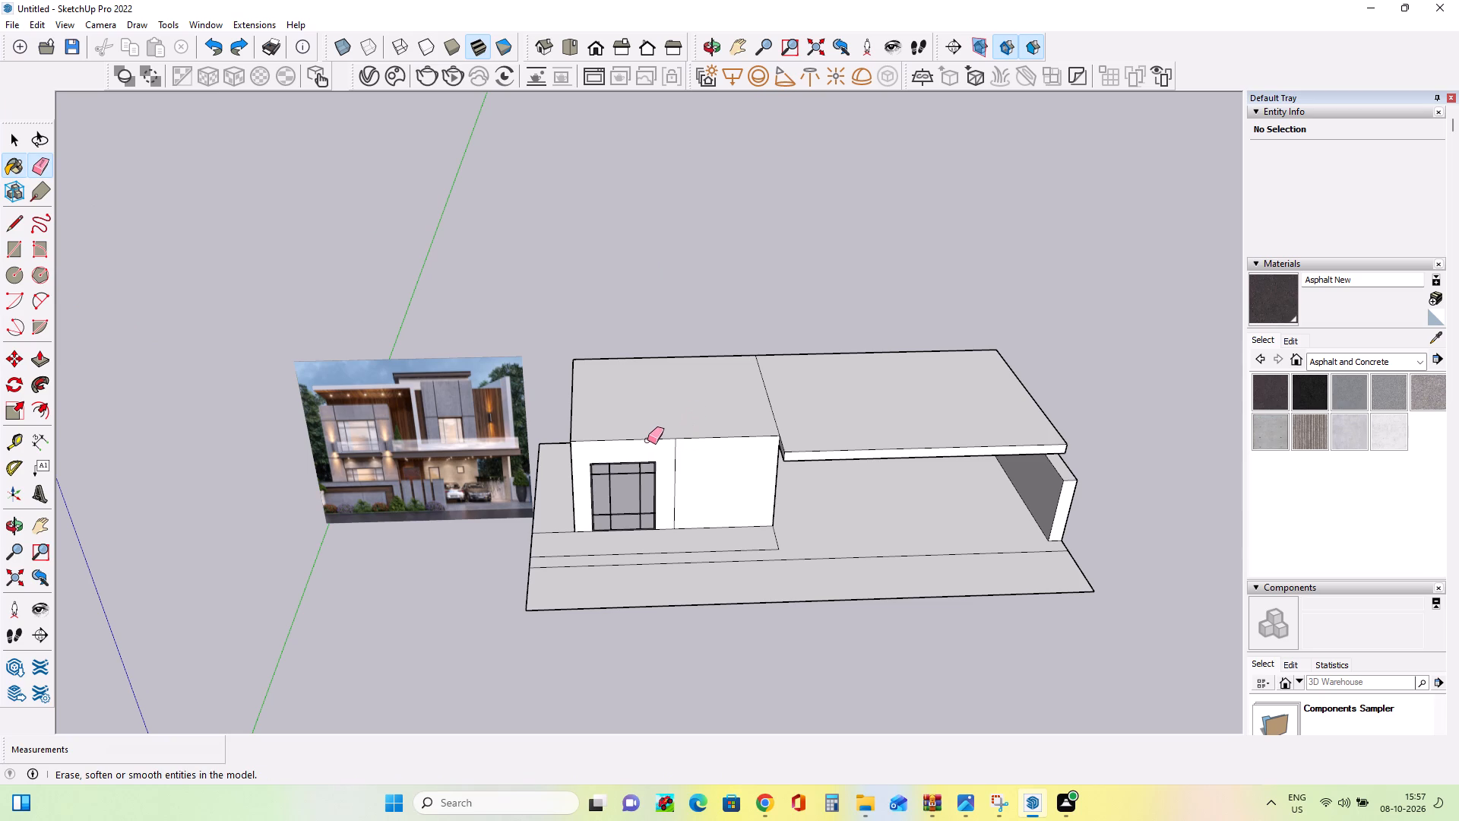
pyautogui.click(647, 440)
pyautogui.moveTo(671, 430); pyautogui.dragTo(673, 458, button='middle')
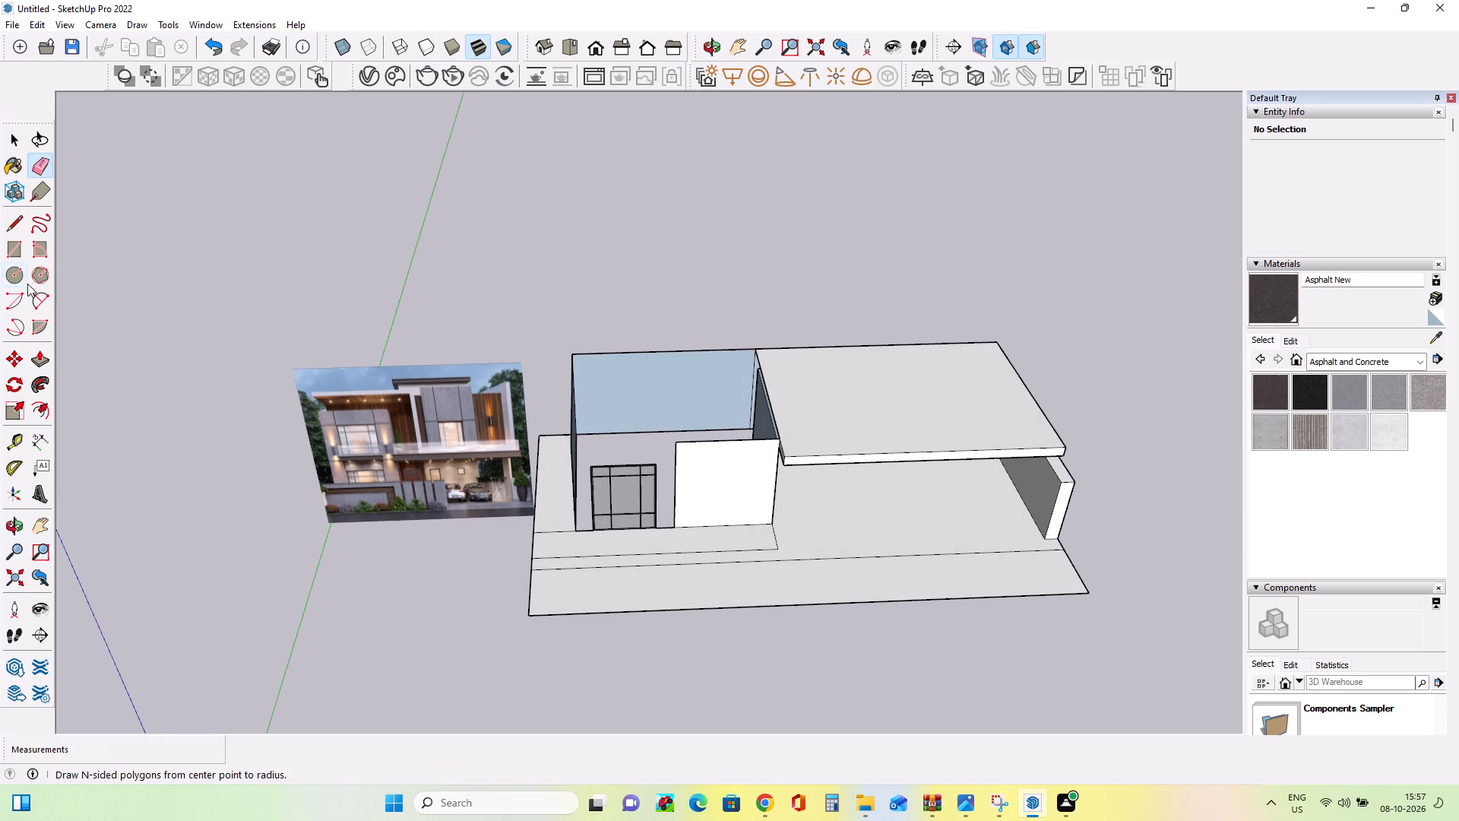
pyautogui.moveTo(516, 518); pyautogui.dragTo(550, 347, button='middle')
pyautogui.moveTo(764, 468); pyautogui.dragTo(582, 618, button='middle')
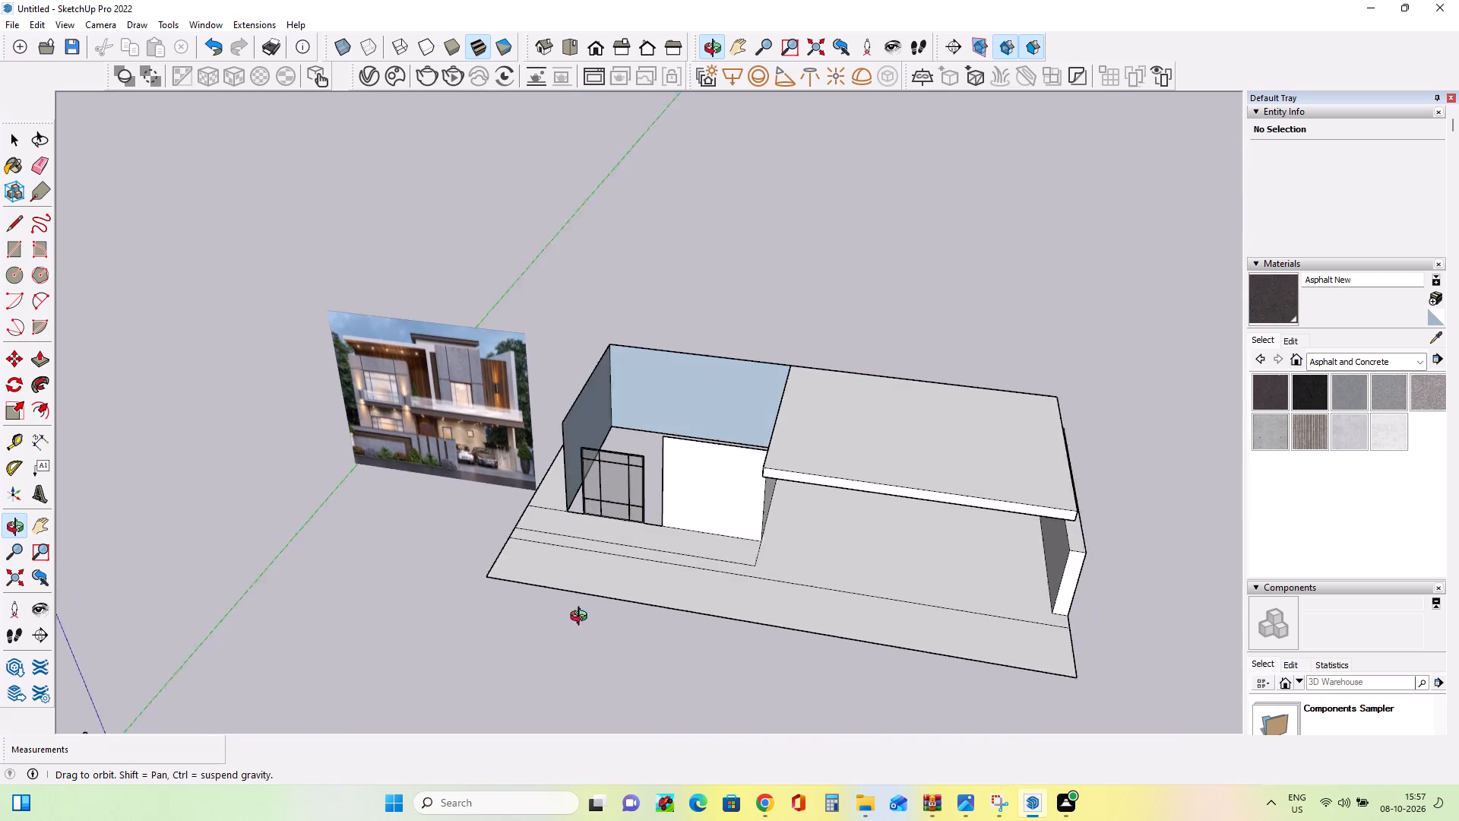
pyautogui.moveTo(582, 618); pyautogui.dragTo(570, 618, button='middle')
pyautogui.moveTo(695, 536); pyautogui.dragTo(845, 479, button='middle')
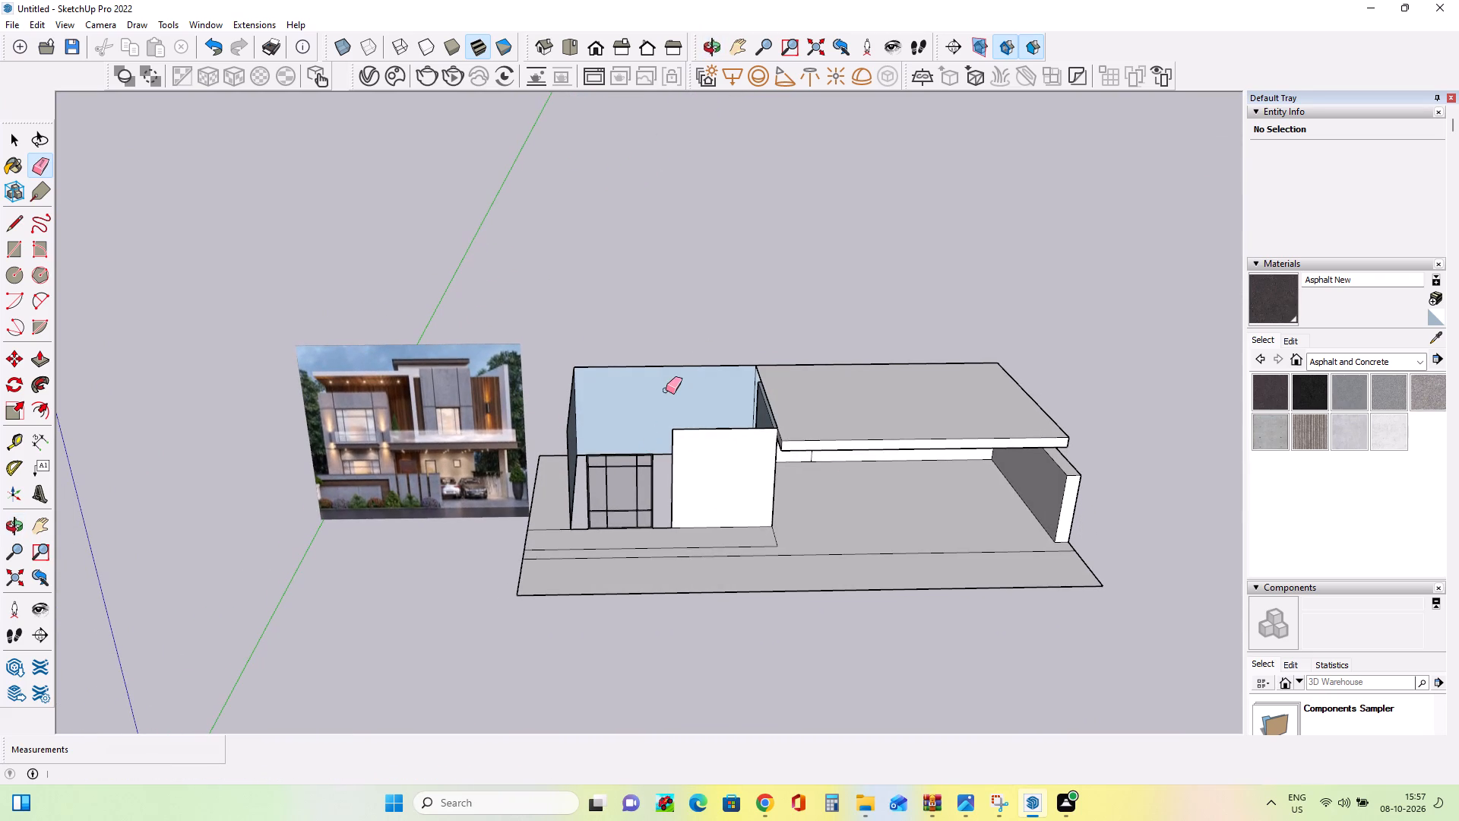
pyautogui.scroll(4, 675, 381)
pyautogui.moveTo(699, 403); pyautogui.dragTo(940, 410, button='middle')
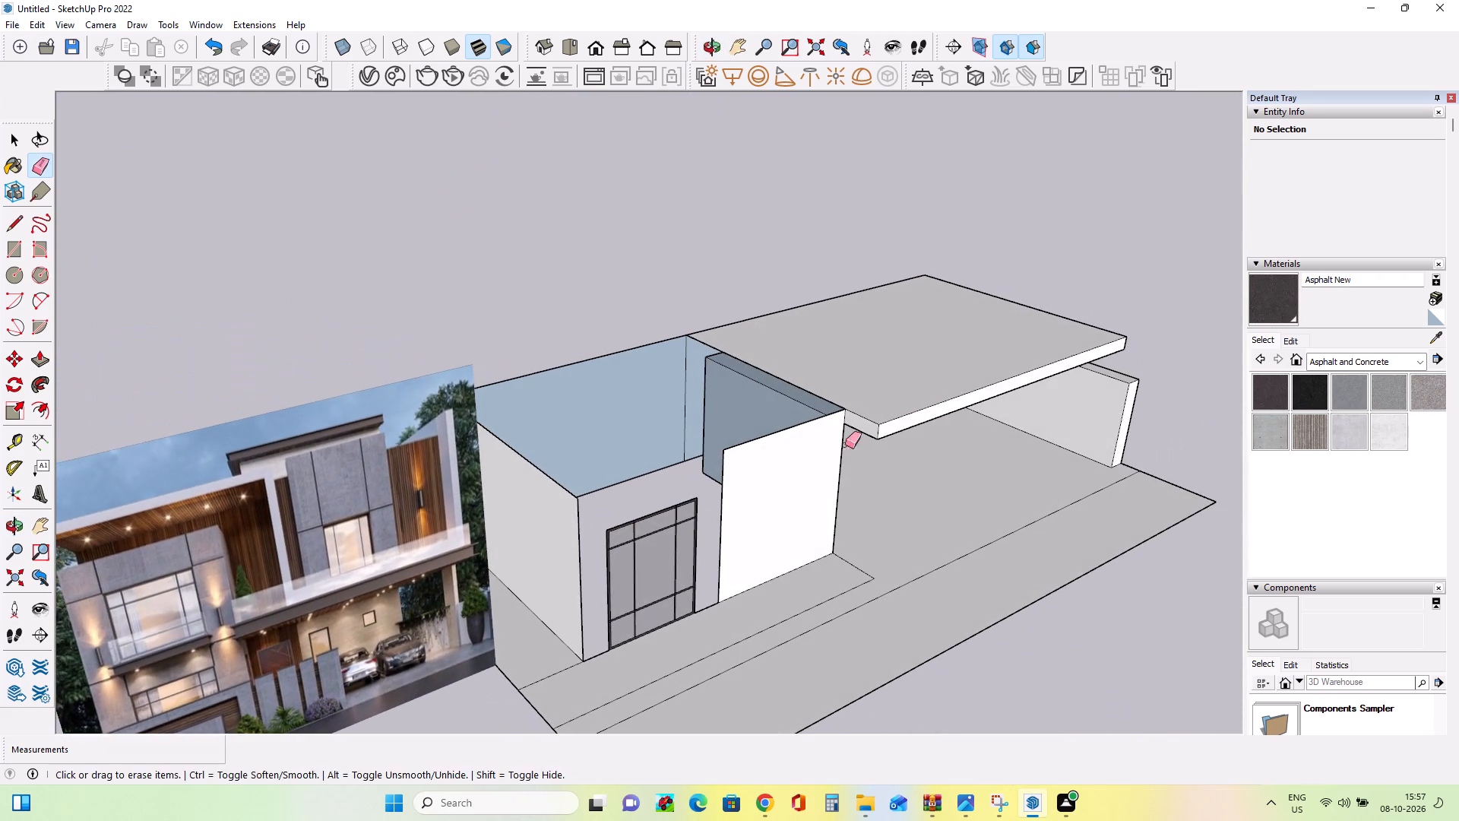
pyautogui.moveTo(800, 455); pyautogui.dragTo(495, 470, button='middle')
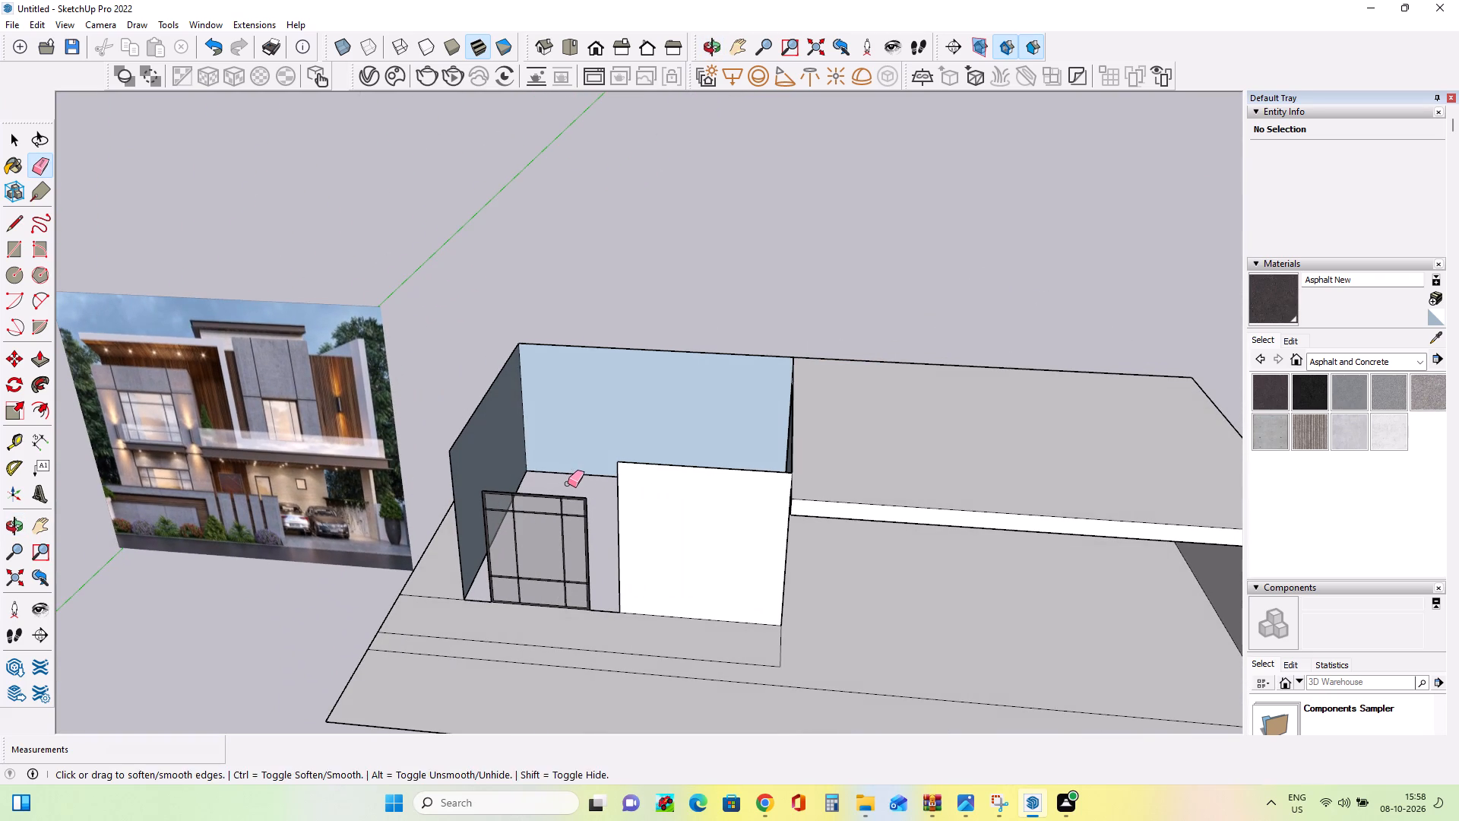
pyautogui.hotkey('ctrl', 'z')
# Erase the rear roof edge of the window room to remove its roof and back wall faces.
pyautogui.moveTo(668, 477); pyautogui.dragTo(1324, 426, button='middle')
pyautogui.moveTo(722, 492); pyautogui.dragTo(1245, 493, button='middle')
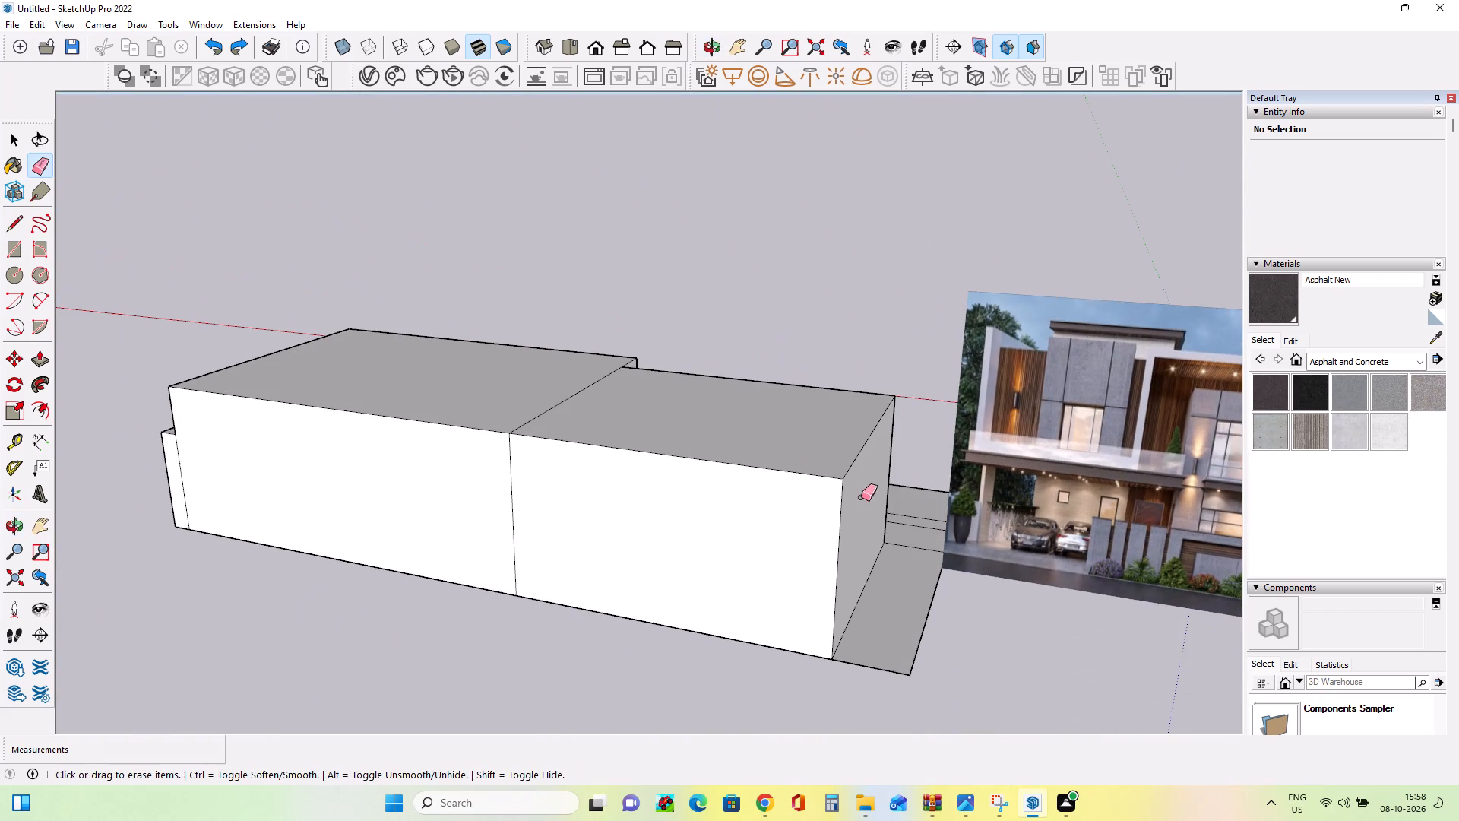
pyautogui.click(748, 466)
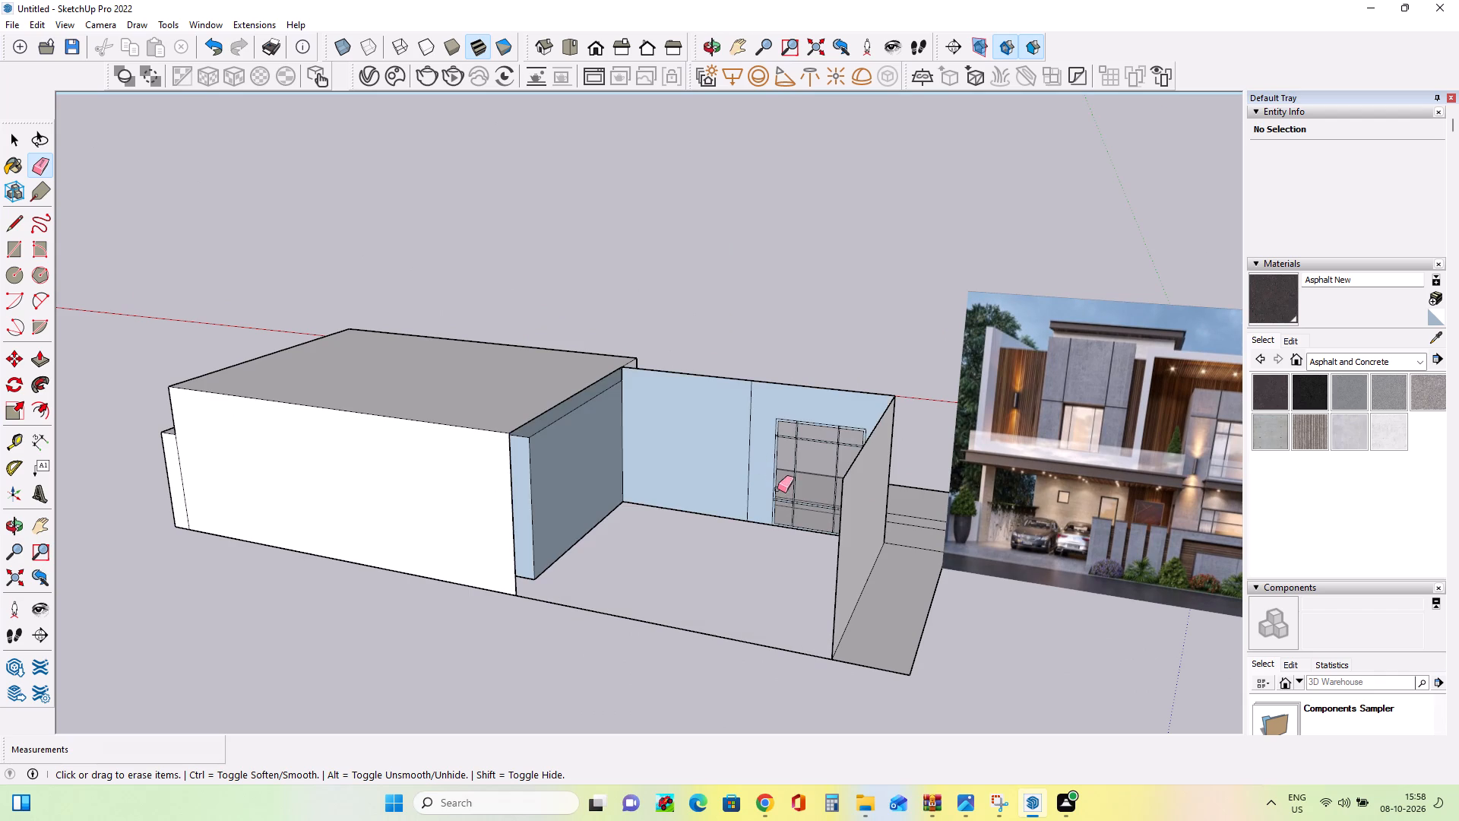
# Paint the window room's end wall, window wall and carport-side partition with 0009_Linen on their inner faces.
pyautogui.moveTo(797, 523); pyautogui.dragTo(1049, 606, button='middle')
pyautogui.scroll(2, 816, 505)
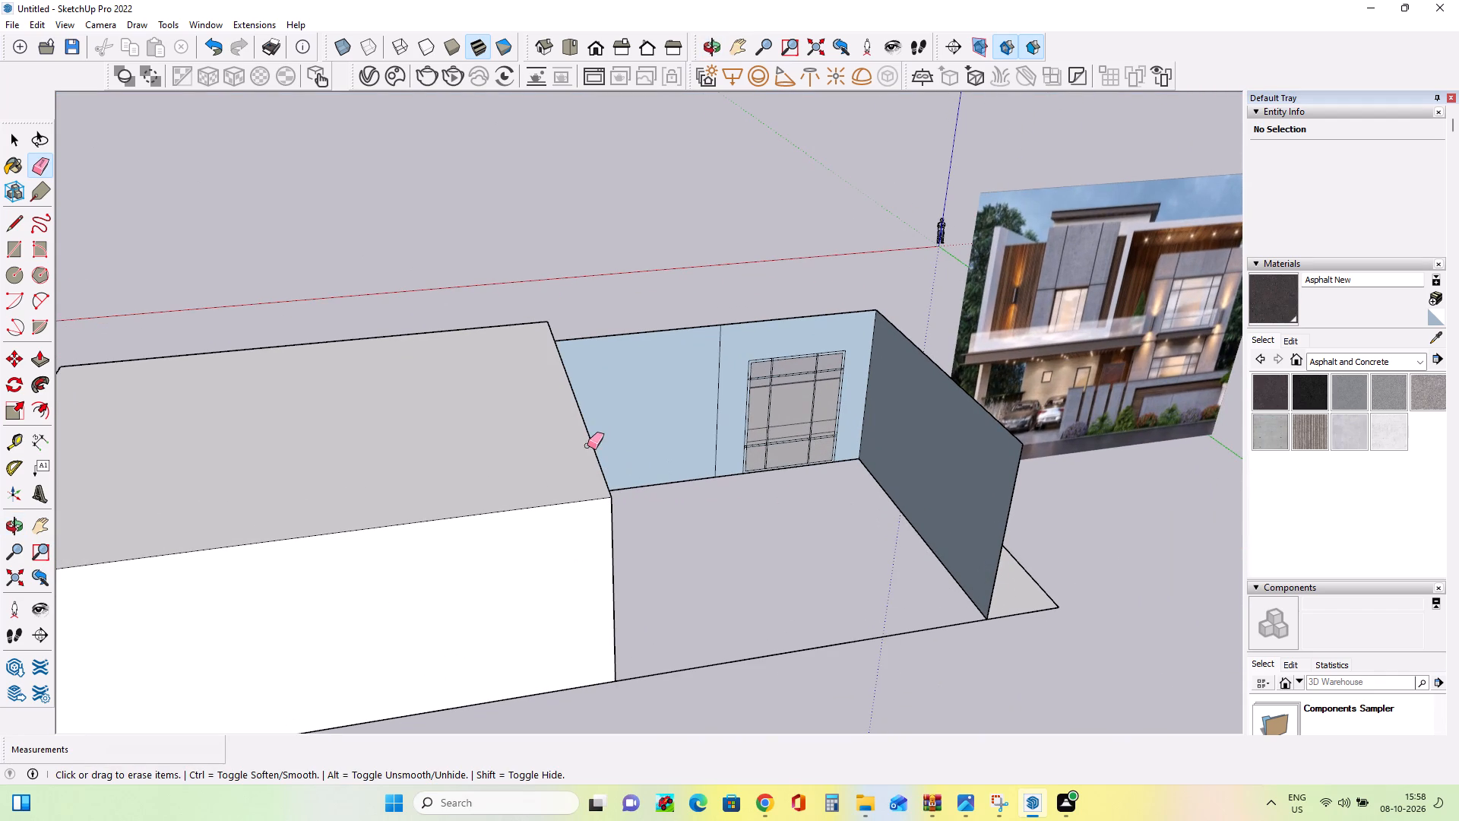
pyautogui.click(1370, 361)
pyautogui.click(1381, 426)
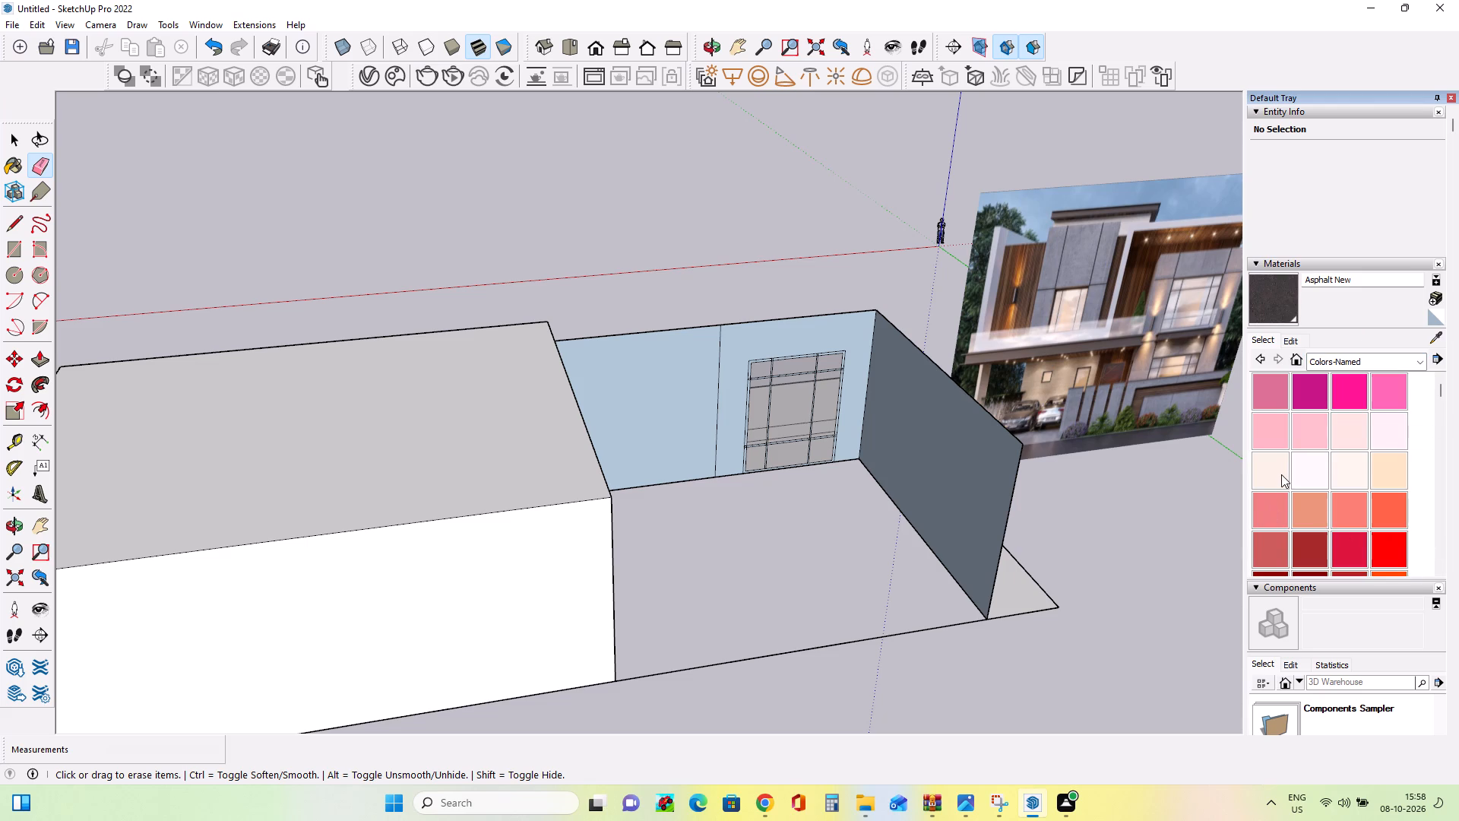
pyautogui.click(1281, 474)
pyautogui.click(968, 461)
pyautogui.click(673, 410)
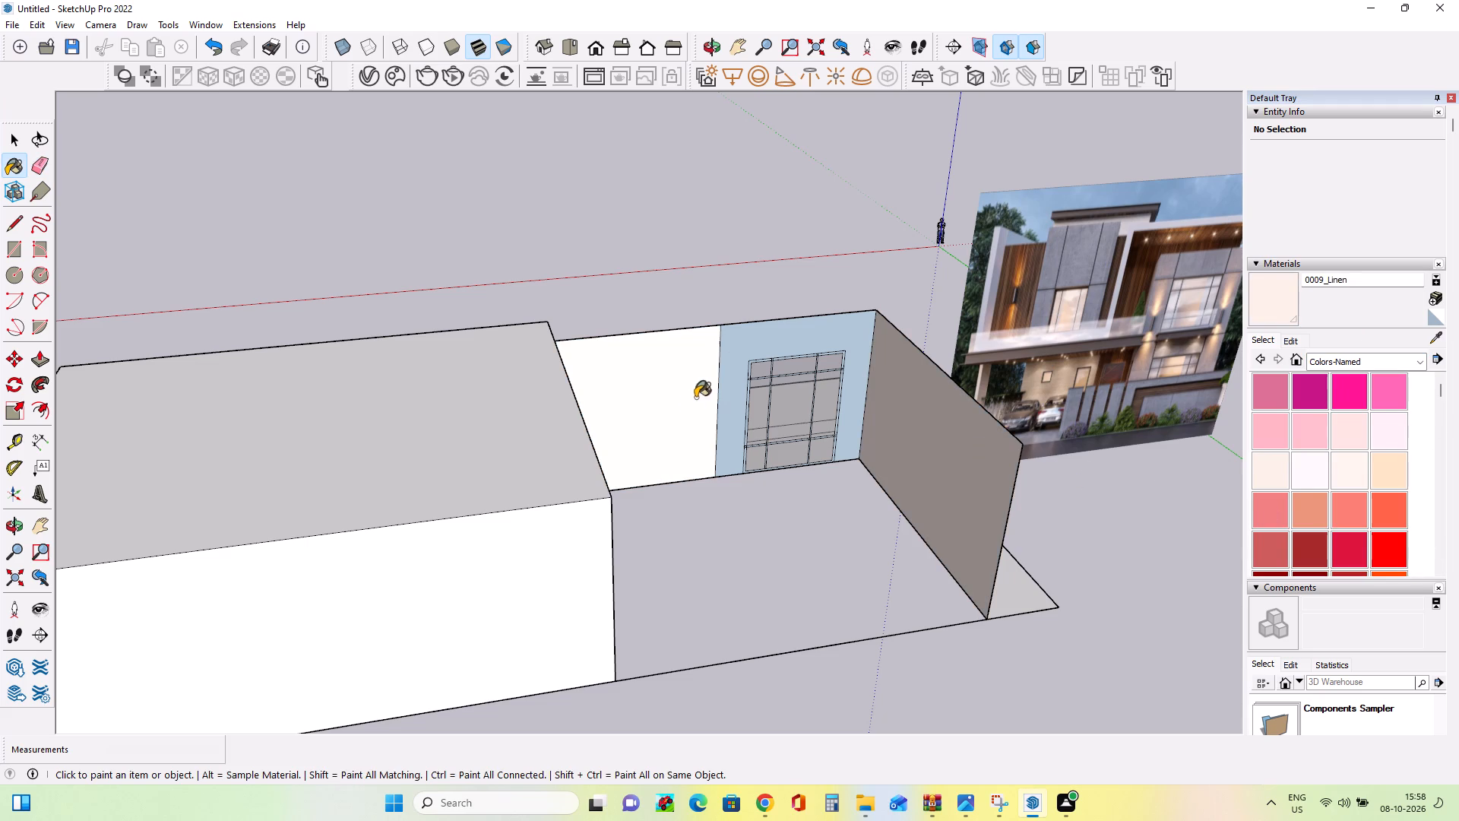
pyautogui.click(729, 364)
pyautogui.moveTo(910, 582); pyautogui.dragTo(339, 627, button='middle')
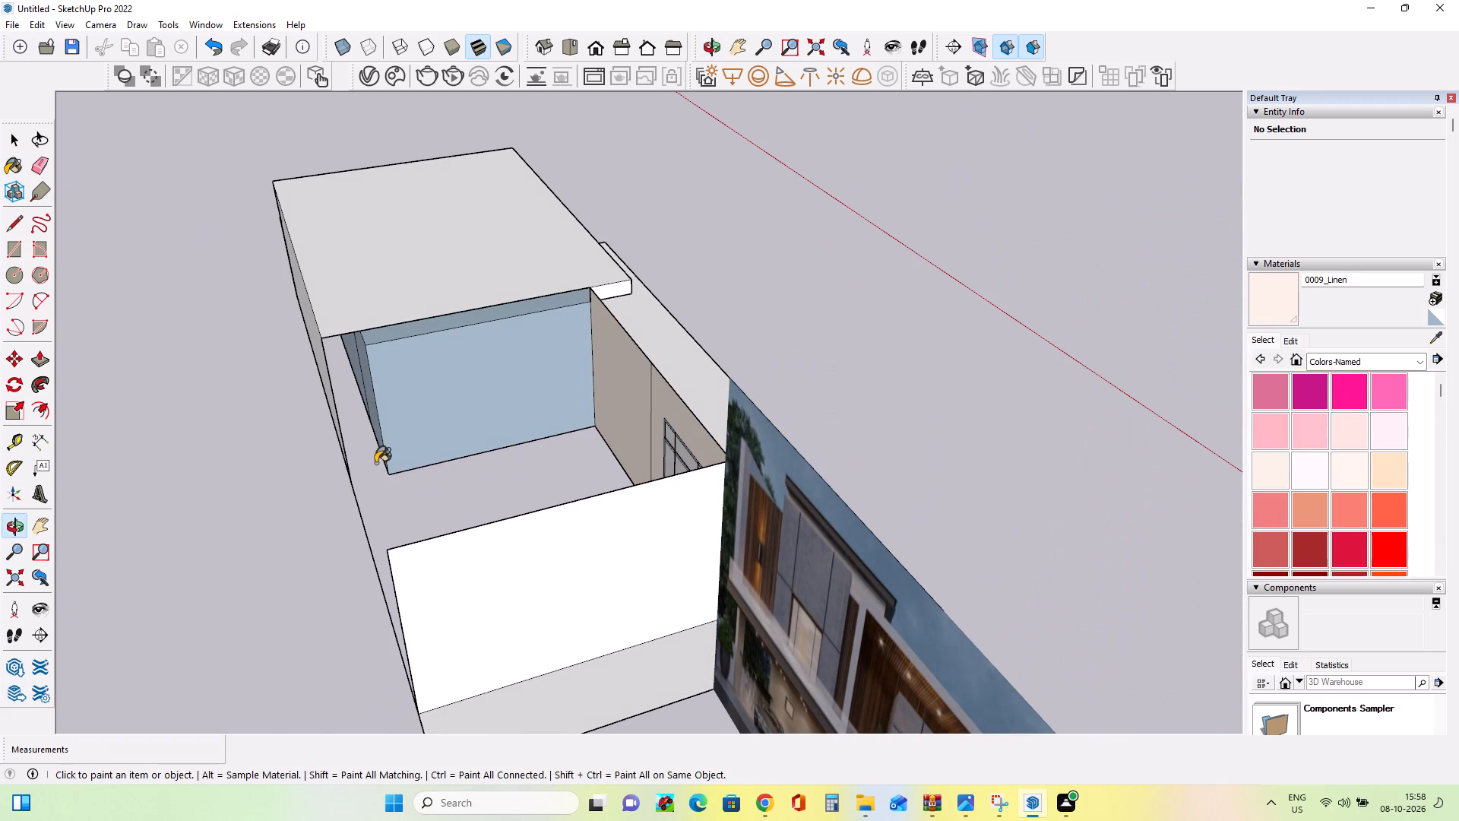
pyautogui.click(479, 407)
# Draw a rectangle about 44' 2 5/8" by 23' 9 1/8" between the rear base and top corners to close the window room's back wall and roof.
pyautogui.moveTo(590, 437); pyautogui.dragTo(128, 475, button='middle')
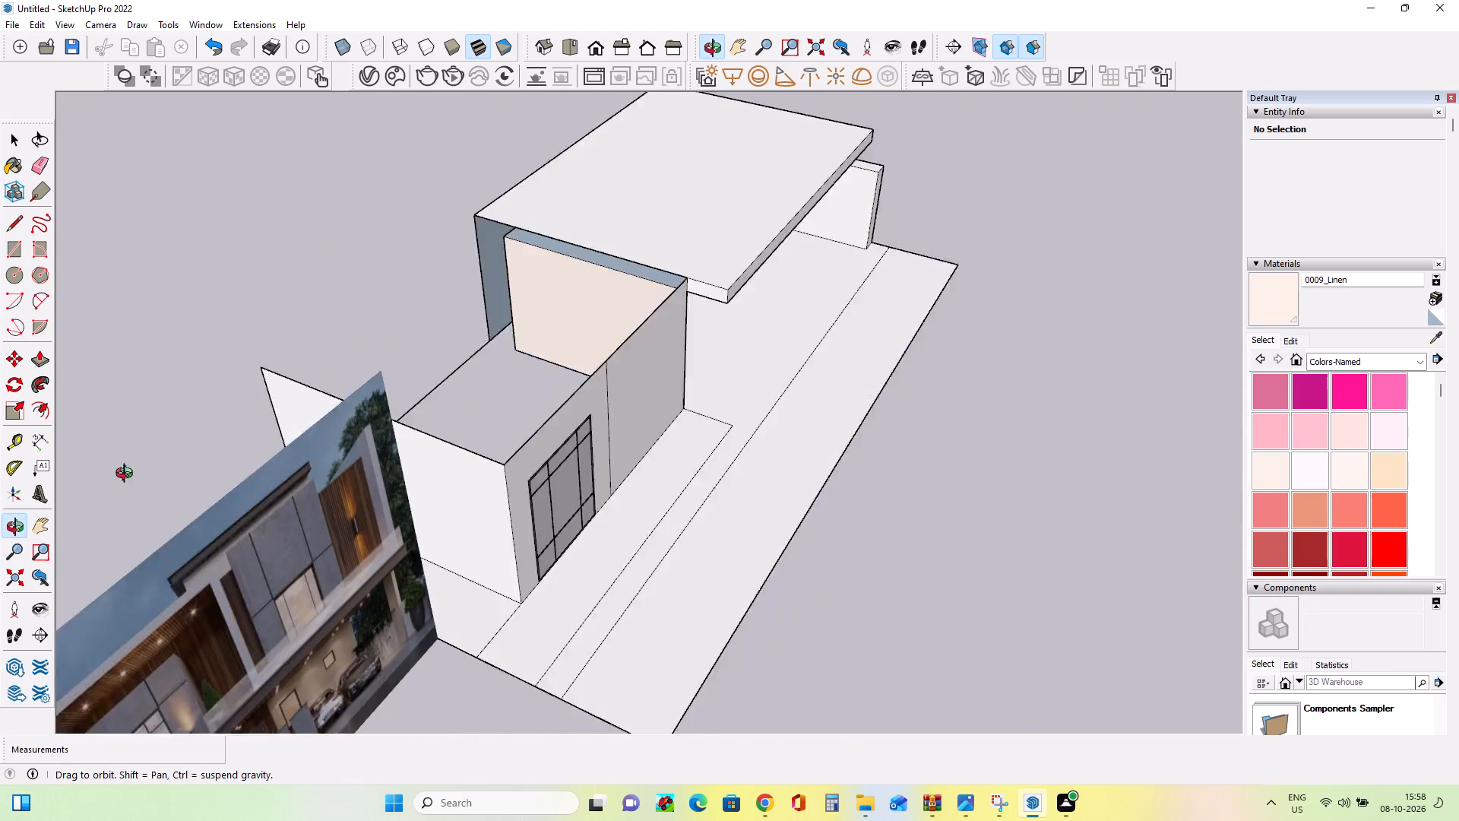
pyautogui.moveTo(128, 475); pyautogui.dragTo(117, 474, button='middle')
pyautogui.moveTo(530, 533); pyautogui.dragTo(277, 281, button='middle')
pyautogui.middleClick(277, 281)
pyautogui.moveTo(675, 390); pyautogui.dragTo(533, 472, button='middle')
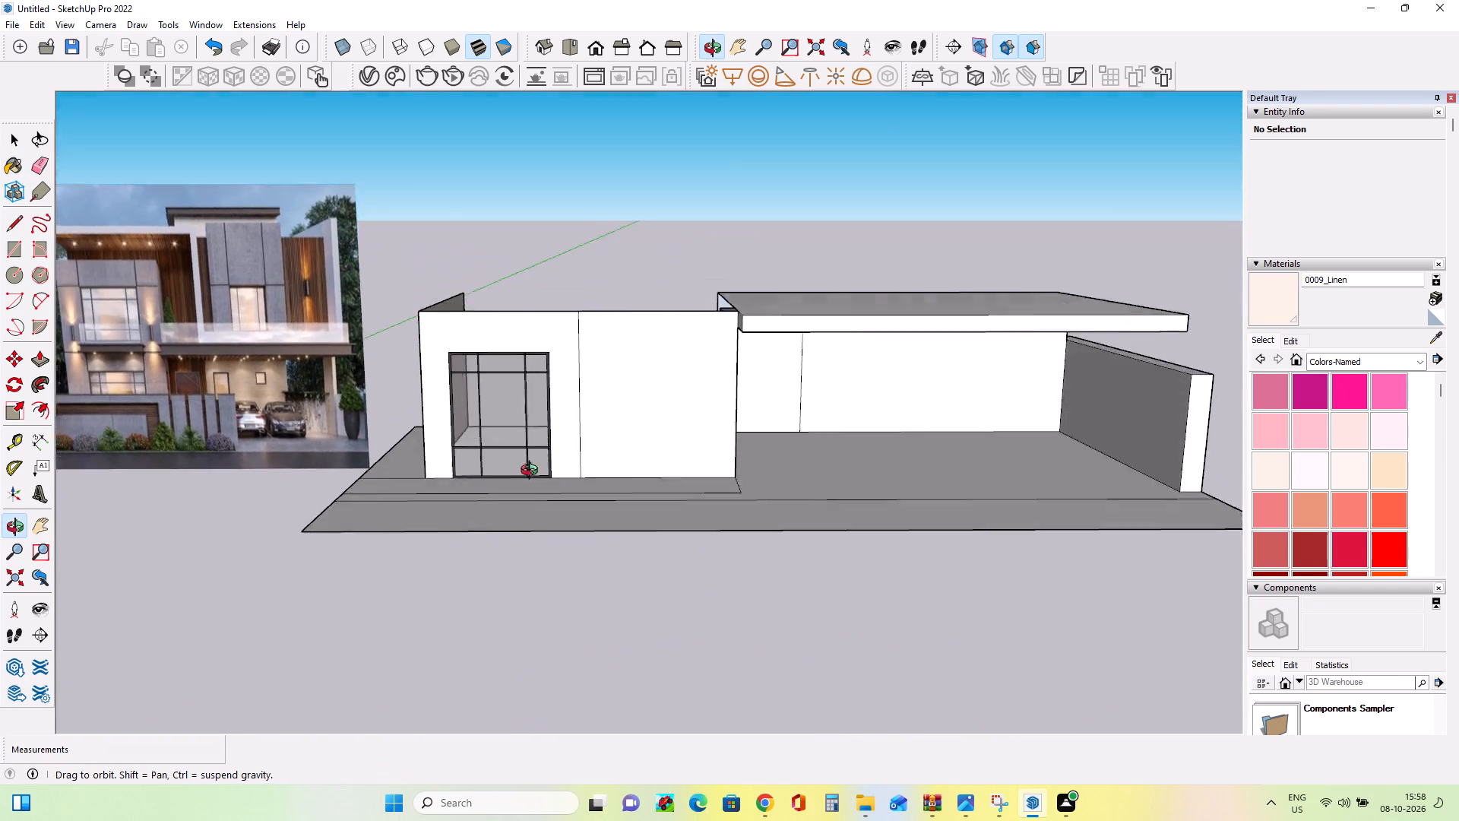
pyautogui.moveTo(533, 472); pyautogui.dragTo(337, 579, button='middle')
pyautogui.moveTo(935, 425); pyautogui.dragTo(403, 425, button='middle')
pyautogui.moveTo(883, 444); pyautogui.dragTo(851, 449, button='middle')
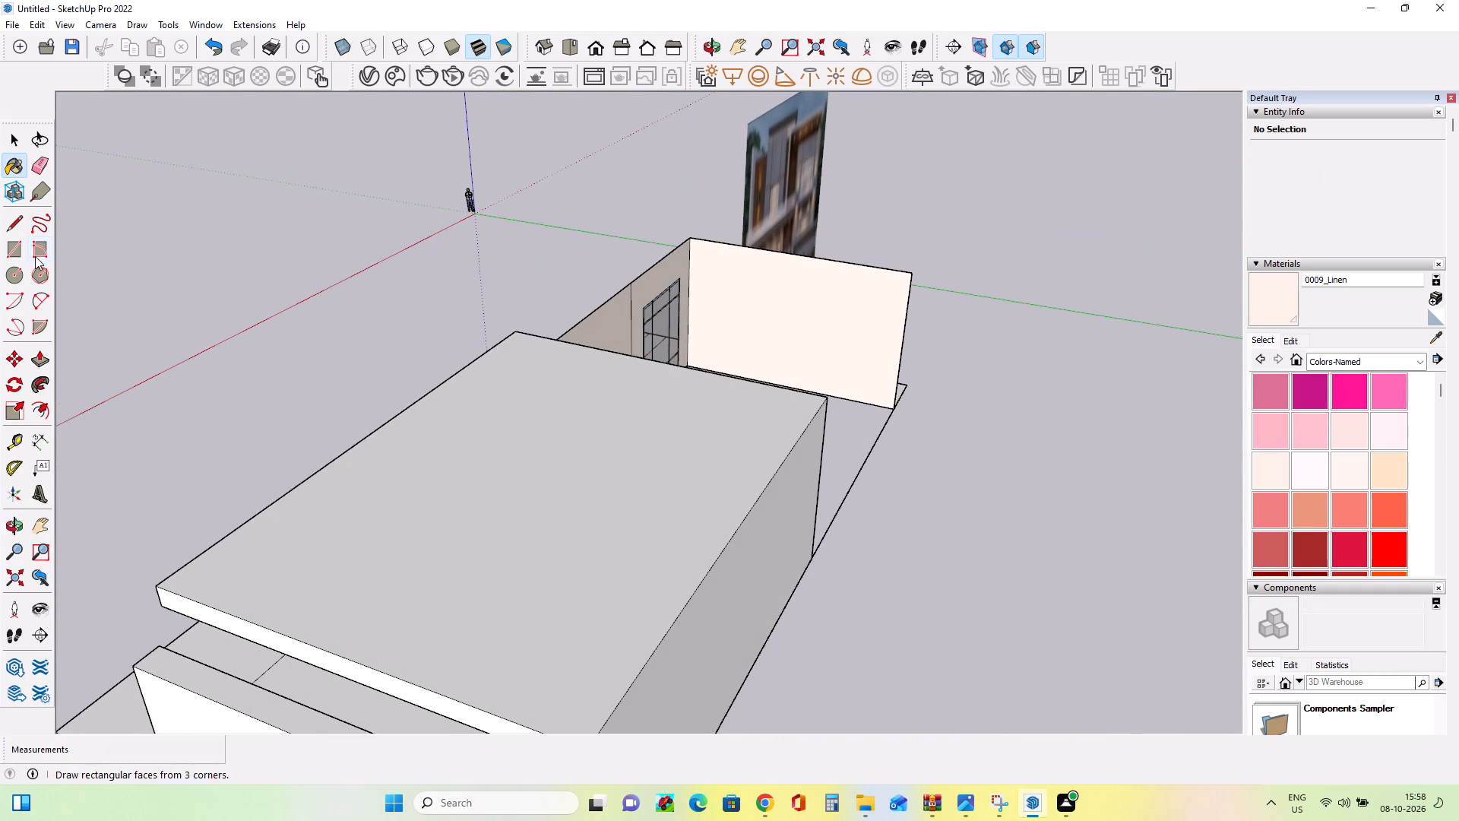
pyautogui.click(8, 255)
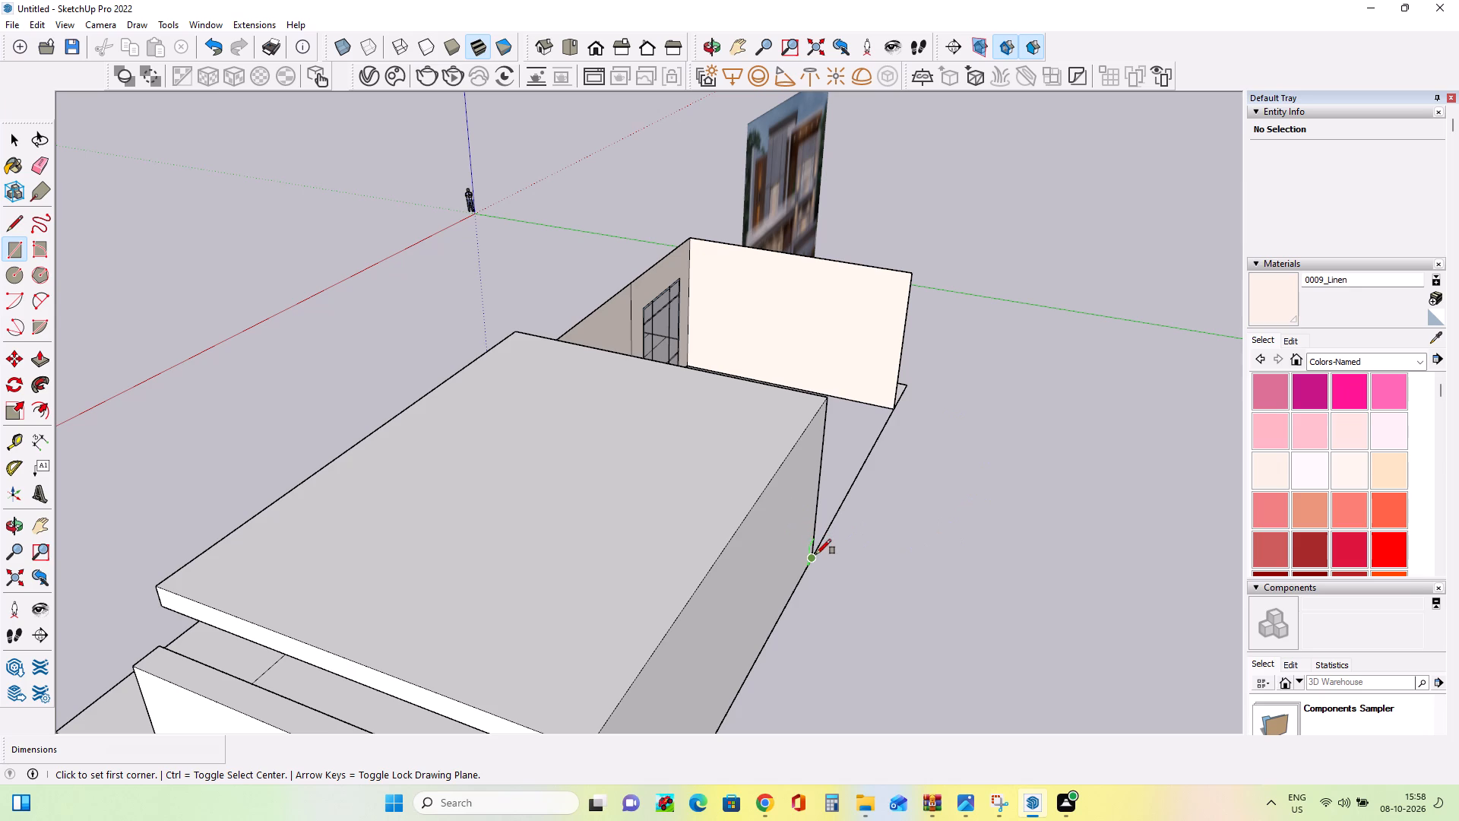
pyautogui.click(816, 554)
pyautogui.click(908, 278)
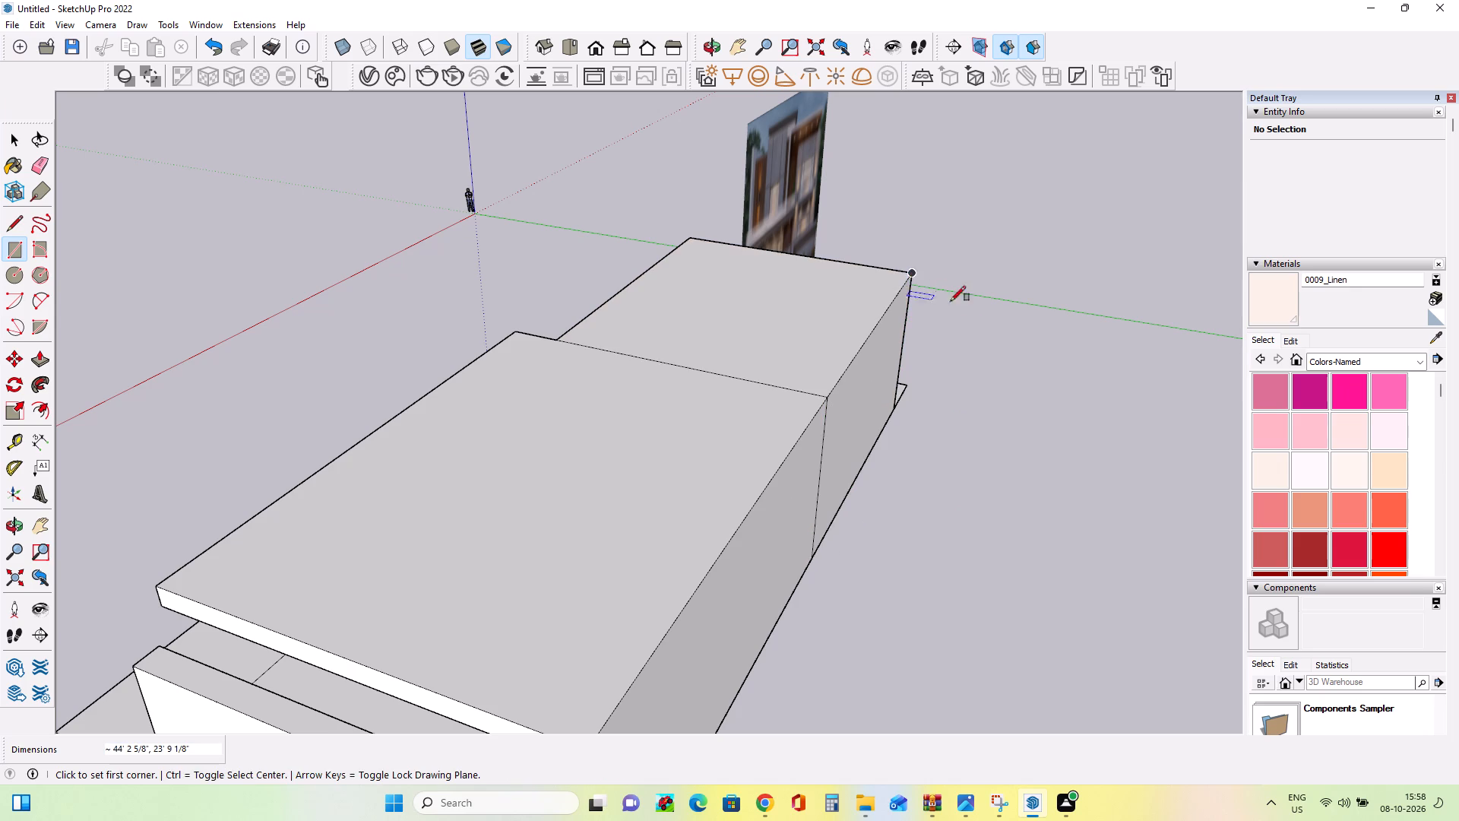
# Examine the closed window room and its interior through the window from several front angles beside the reference image.
pyautogui.moveTo(963, 312); pyautogui.dragTo(327, 372, button='middle')
pyautogui.moveTo(772, 502); pyautogui.dragTo(94, 496, button='middle')
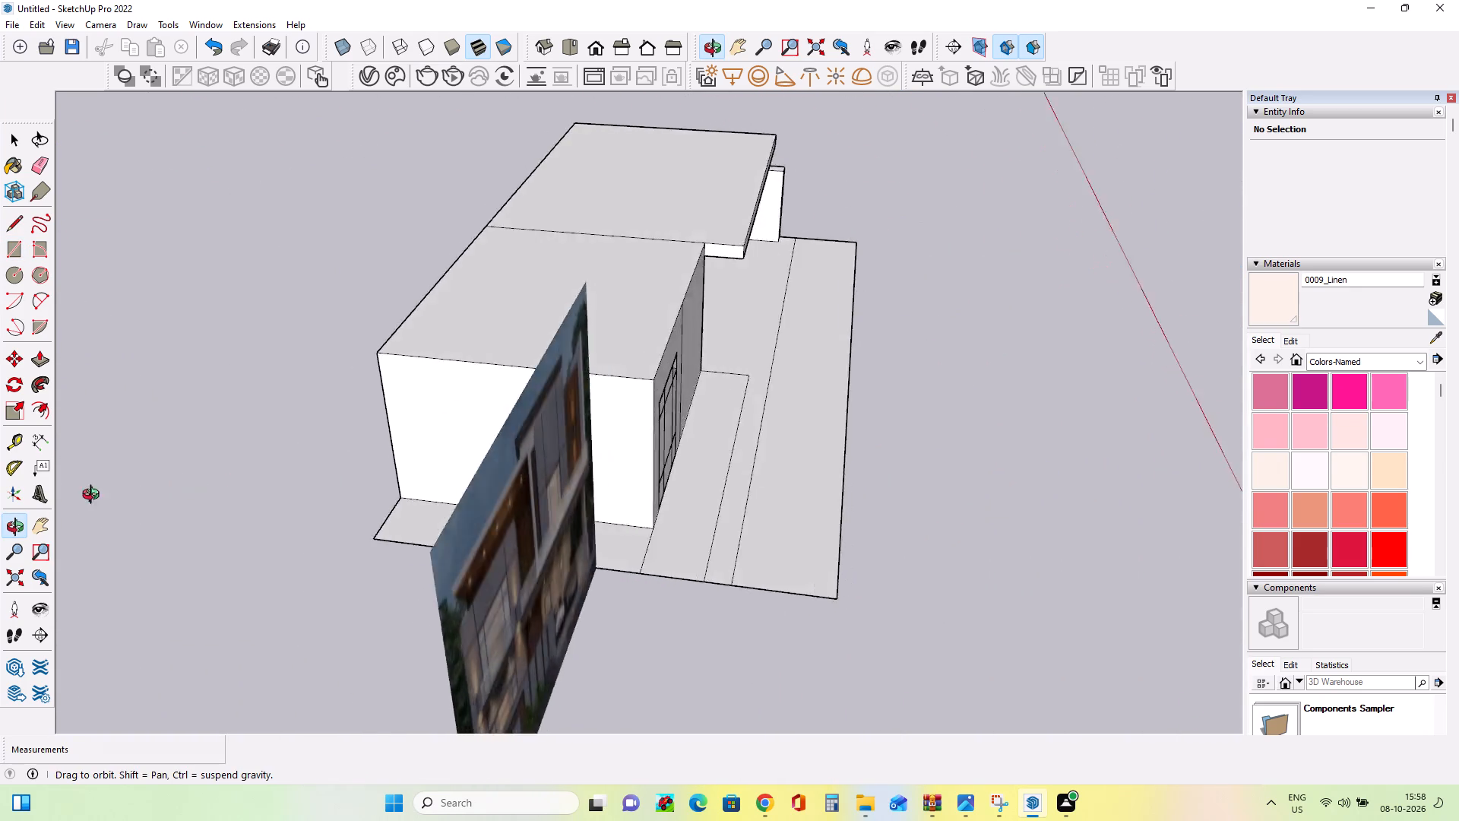
pyautogui.moveTo(94, 496); pyautogui.dragTo(55, 496, button='middle')
pyautogui.moveTo(679, 474); pyautogui.dragTo(343, 353, button='middle')
pyautogui.moveTo(600, 382); pyautogui.dragTo(647, 314, button='middle')
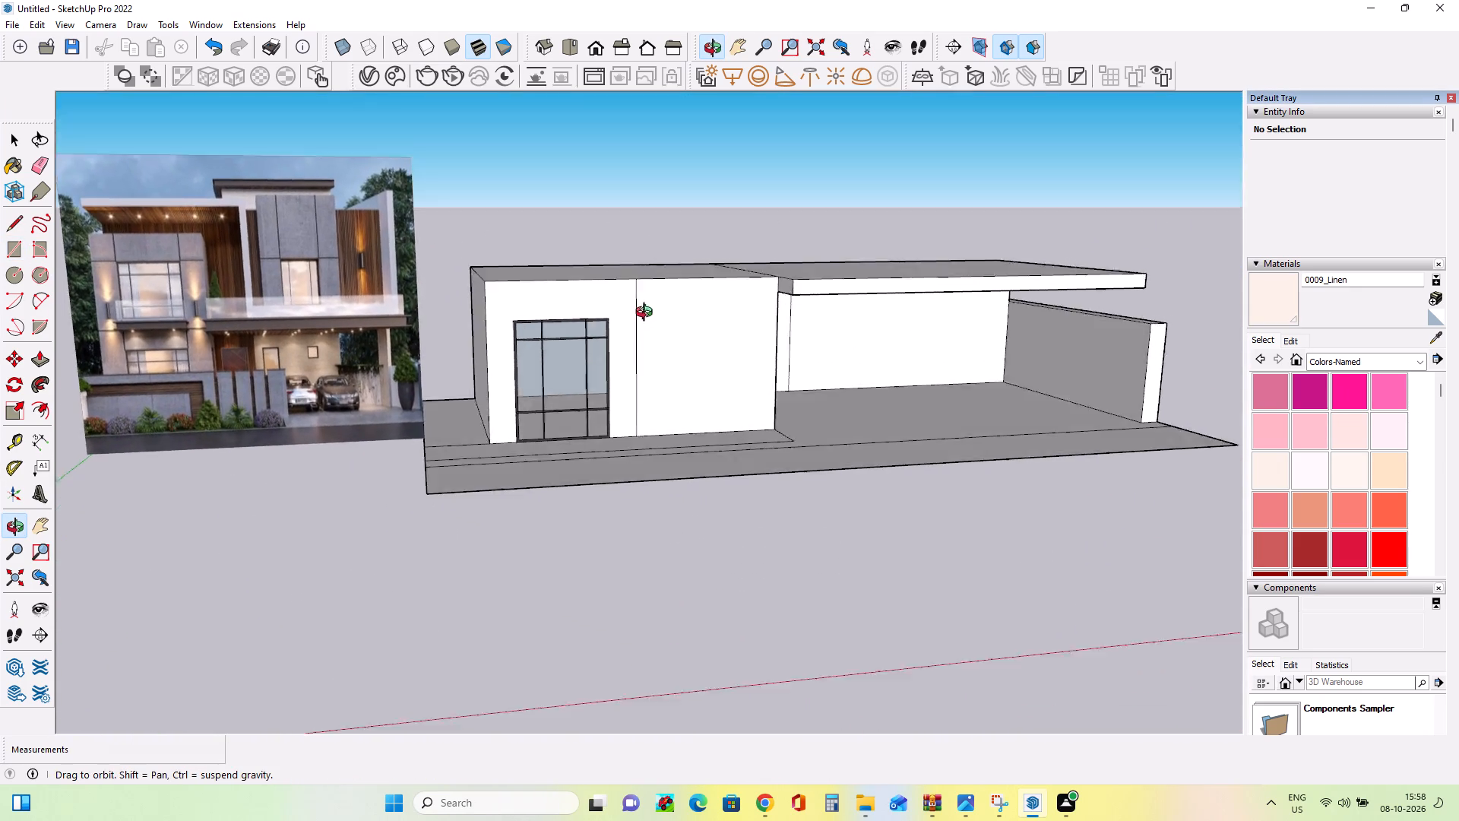
pyautogui.moveTo(647, 314); pyautogui.dragTo(309, 346, button='middle')
pyautogui.moveTo(746, 407); pyautogui.dragTo(854, 385, button='middle')
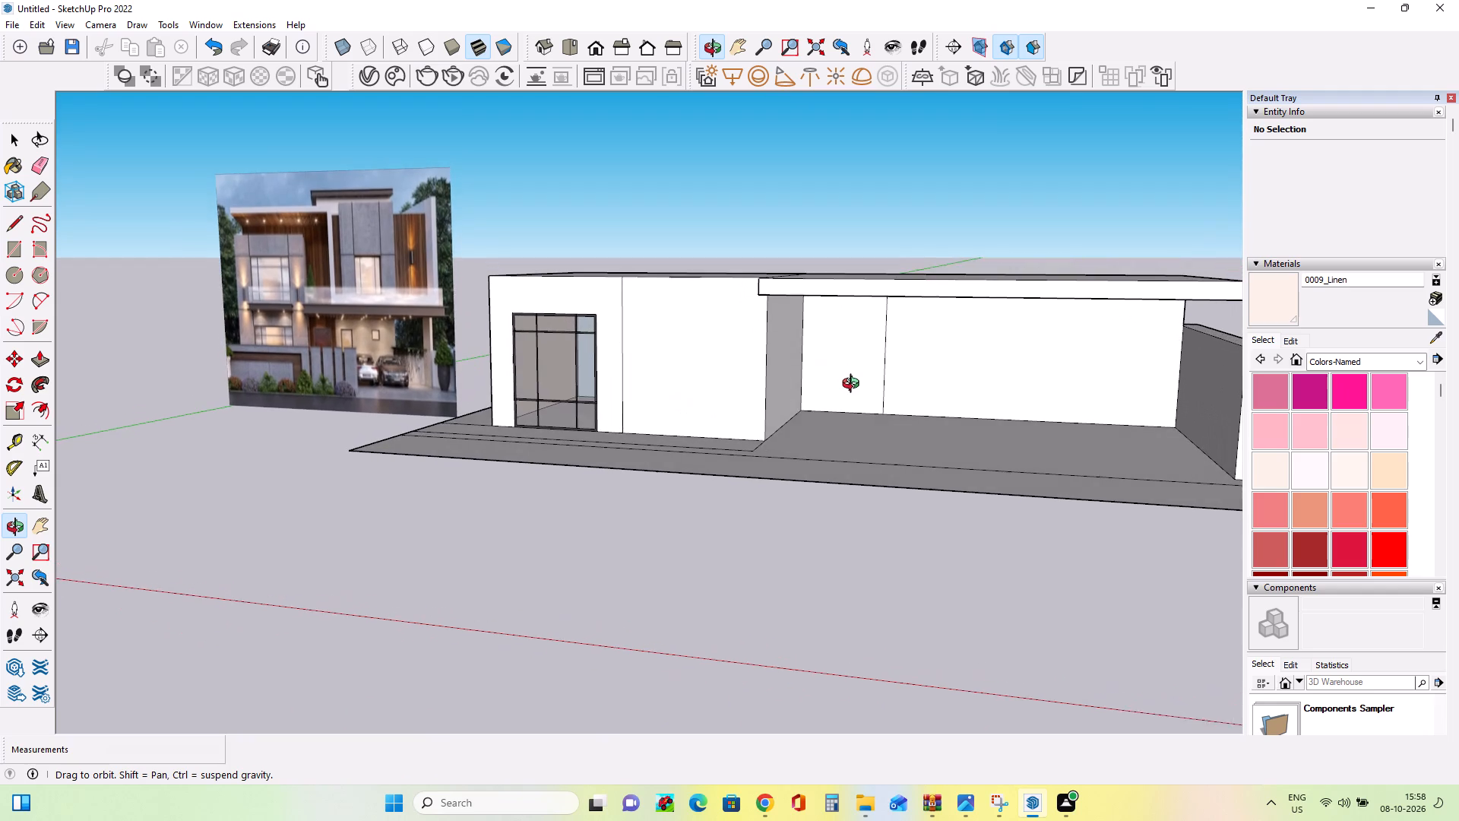
pyautogui.moveTo(854, 385); pyautogui.dragTo(1090, 432, button='middle')
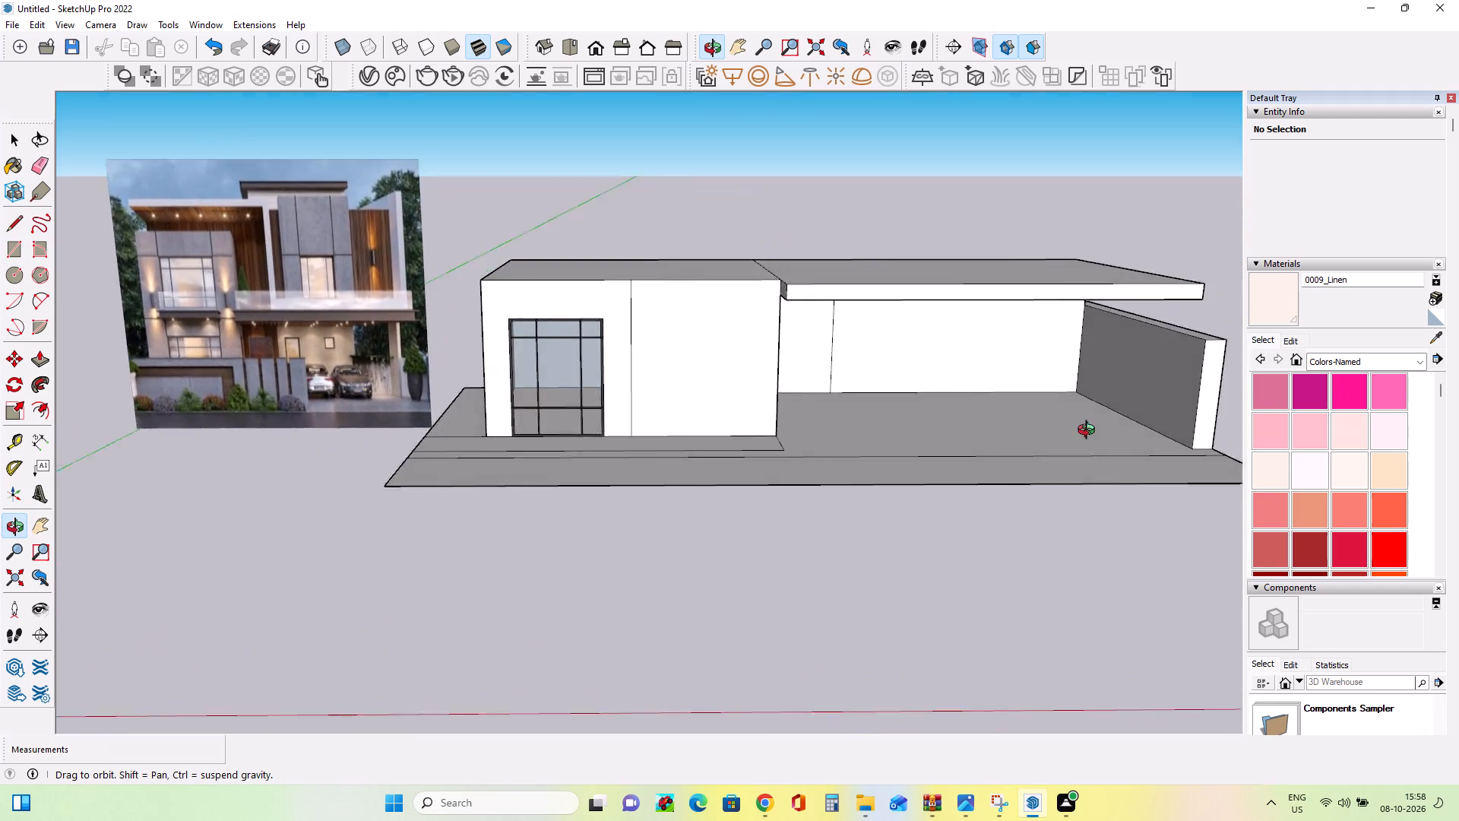
pyautogui.moveTo(1090, 432); pyautogui.dragTo(1269, 447, button='middle')
# Erase the roof edge above the window room's end wall to remove the roof and end wall faces.
pyautogui.moveTo(735, 420); pyautogui.dragTo(1009, 648, button='middle')
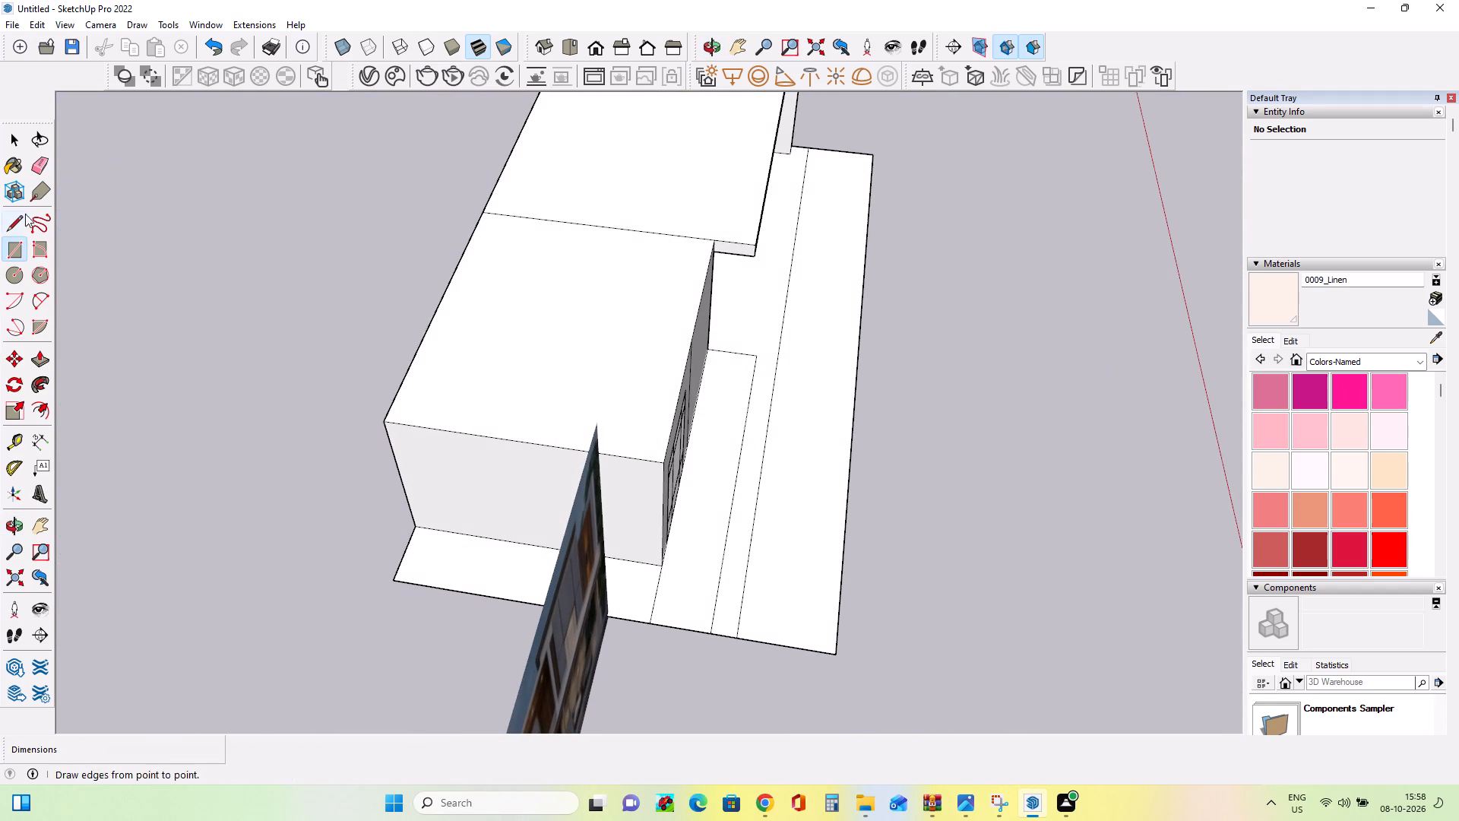
pyautogui.click(40, 170)
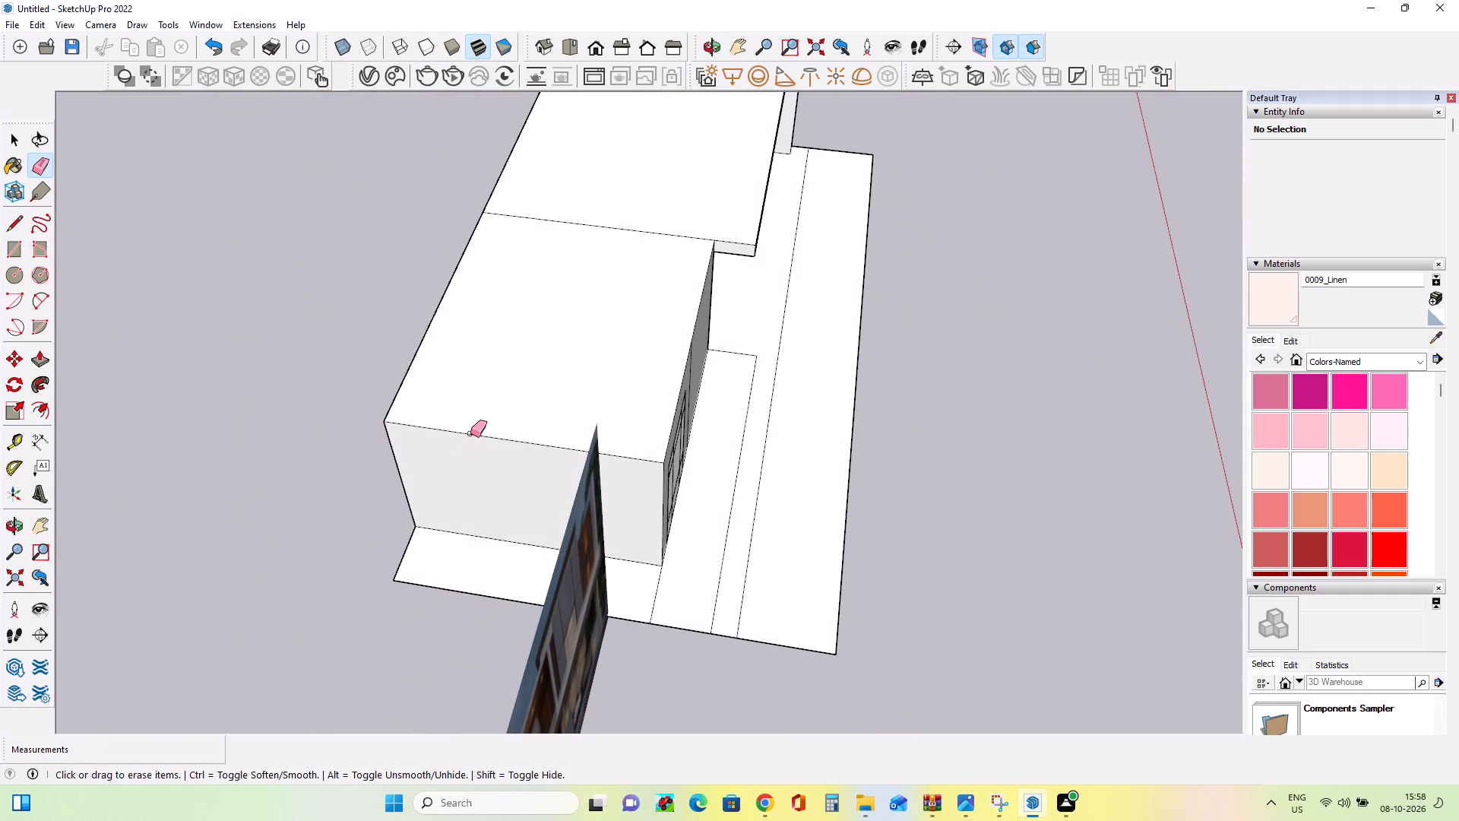
pyautogui.click(470, 433)
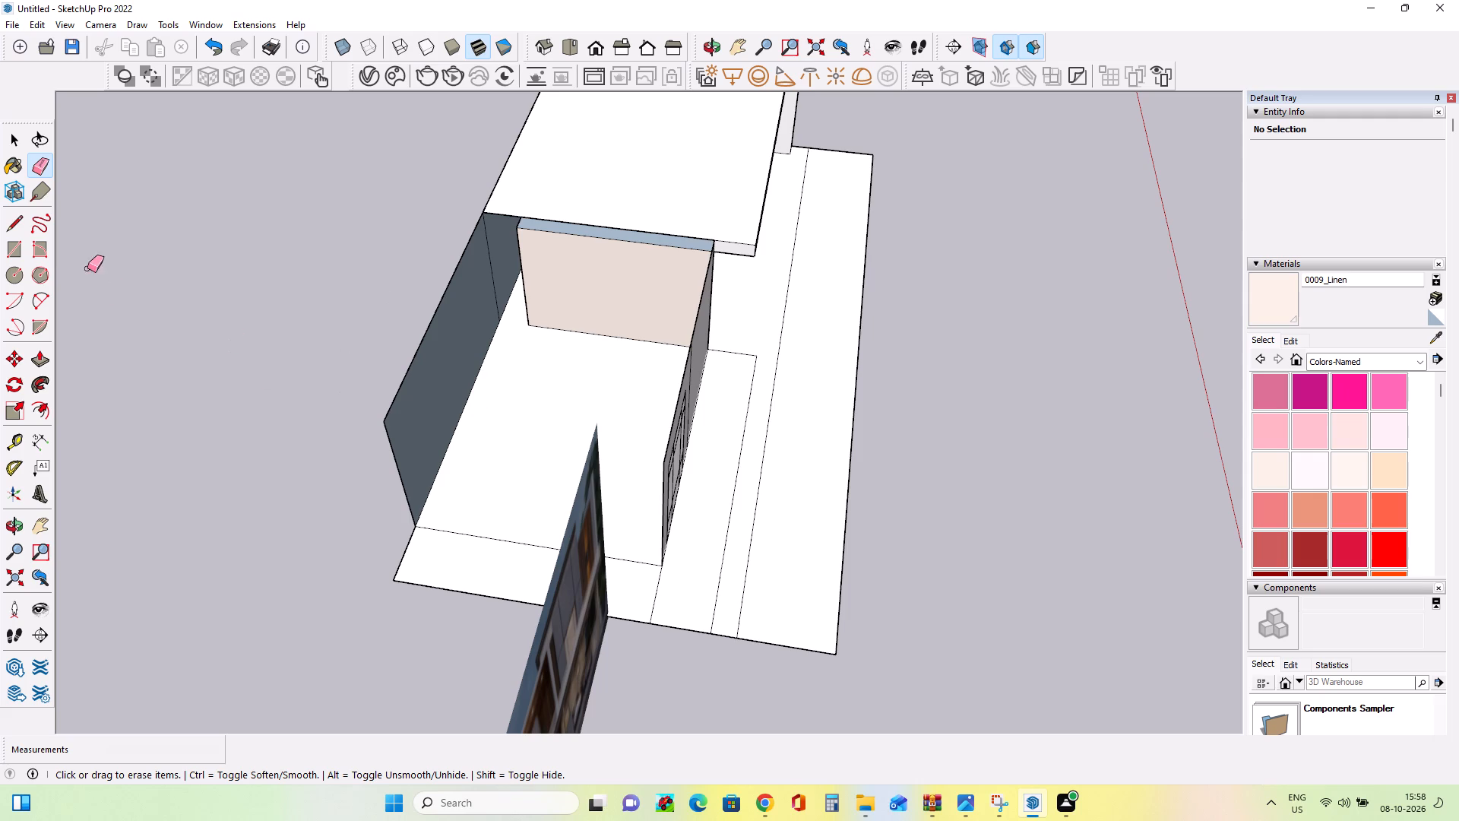
# Paint the inner face of the window room's rear wall with 0009_Linen.
pyautogui.click(1280, 461)
pyautogui.click(453, 353)
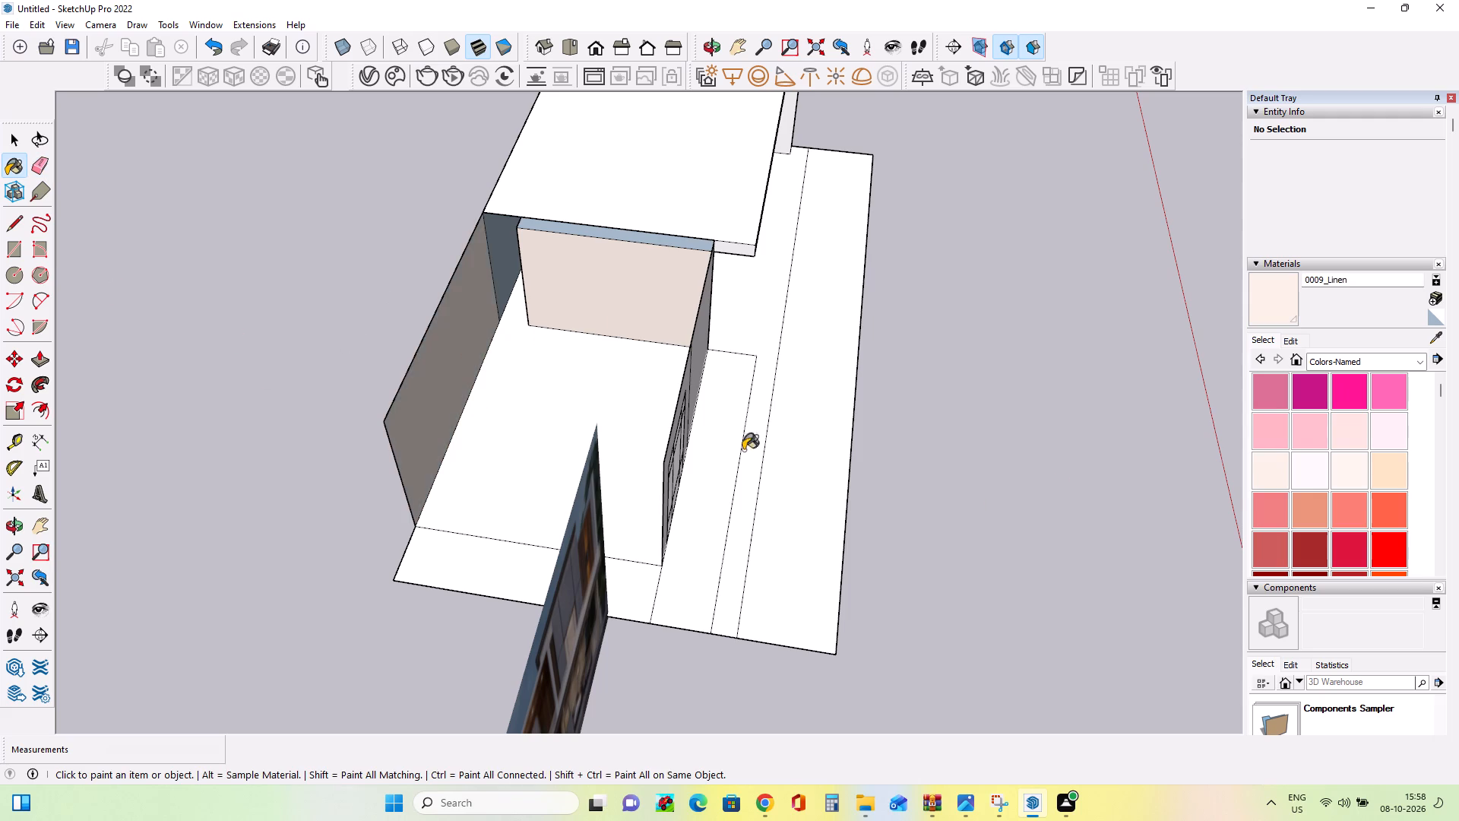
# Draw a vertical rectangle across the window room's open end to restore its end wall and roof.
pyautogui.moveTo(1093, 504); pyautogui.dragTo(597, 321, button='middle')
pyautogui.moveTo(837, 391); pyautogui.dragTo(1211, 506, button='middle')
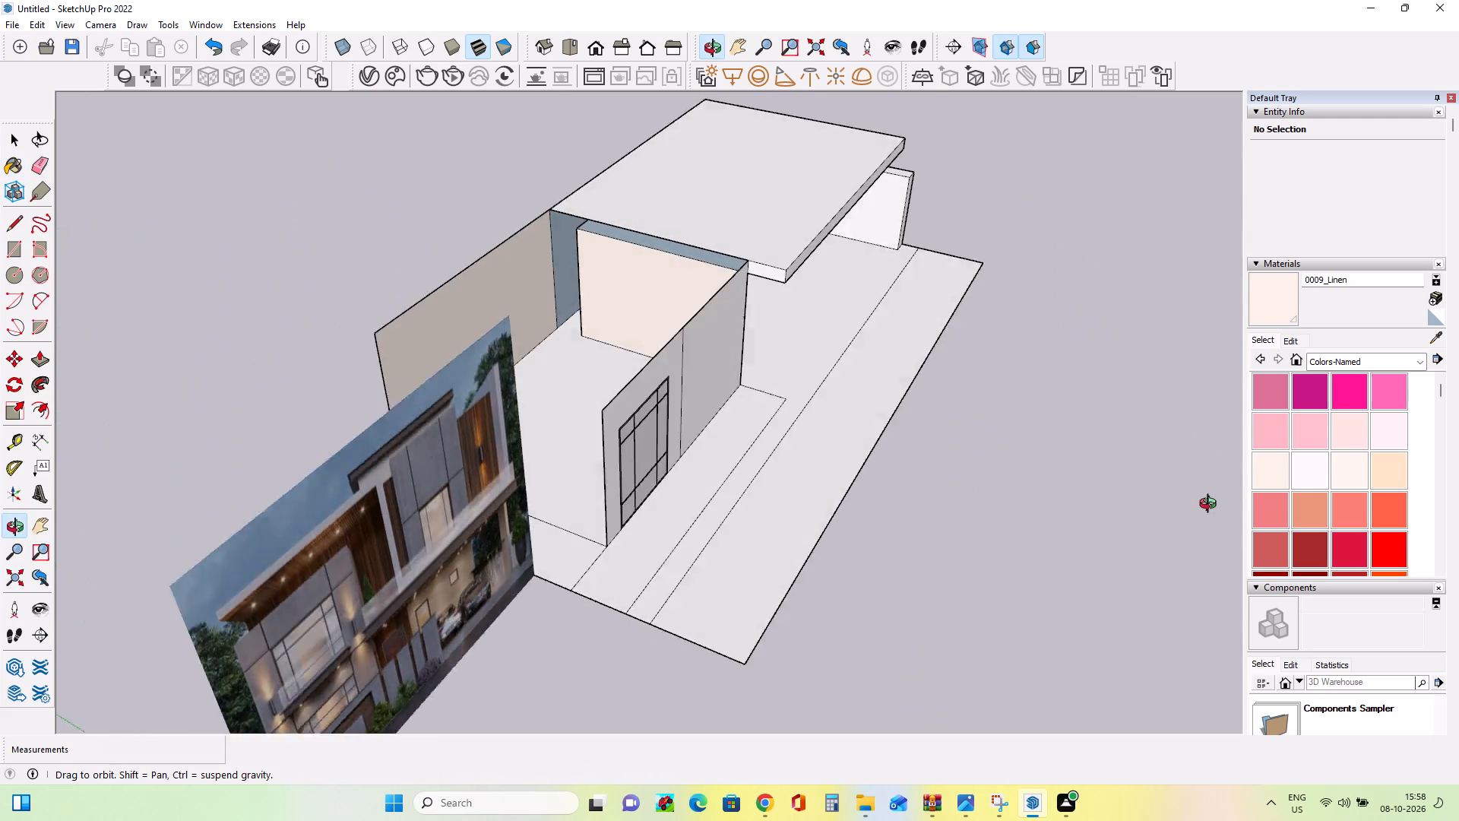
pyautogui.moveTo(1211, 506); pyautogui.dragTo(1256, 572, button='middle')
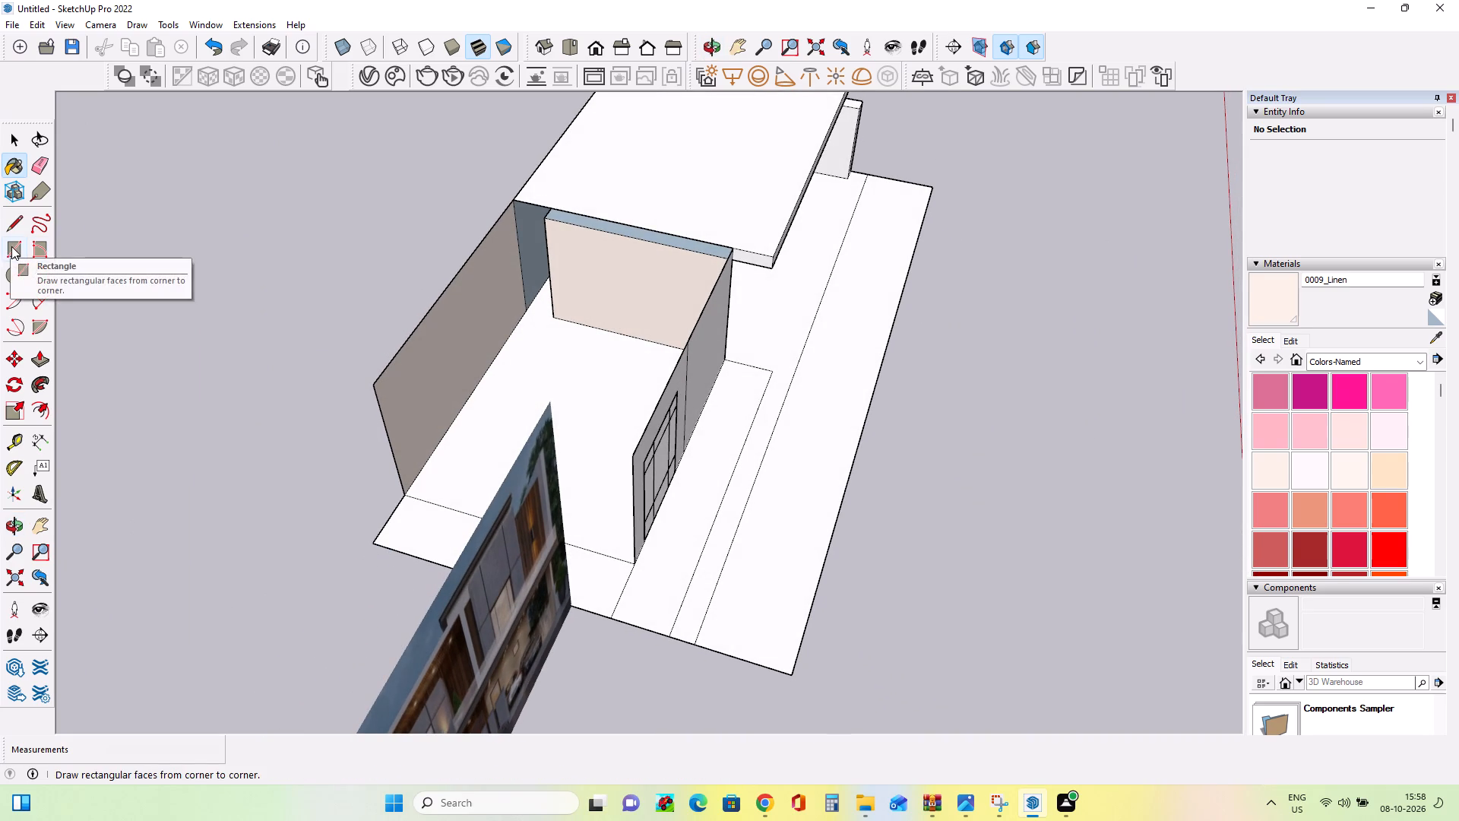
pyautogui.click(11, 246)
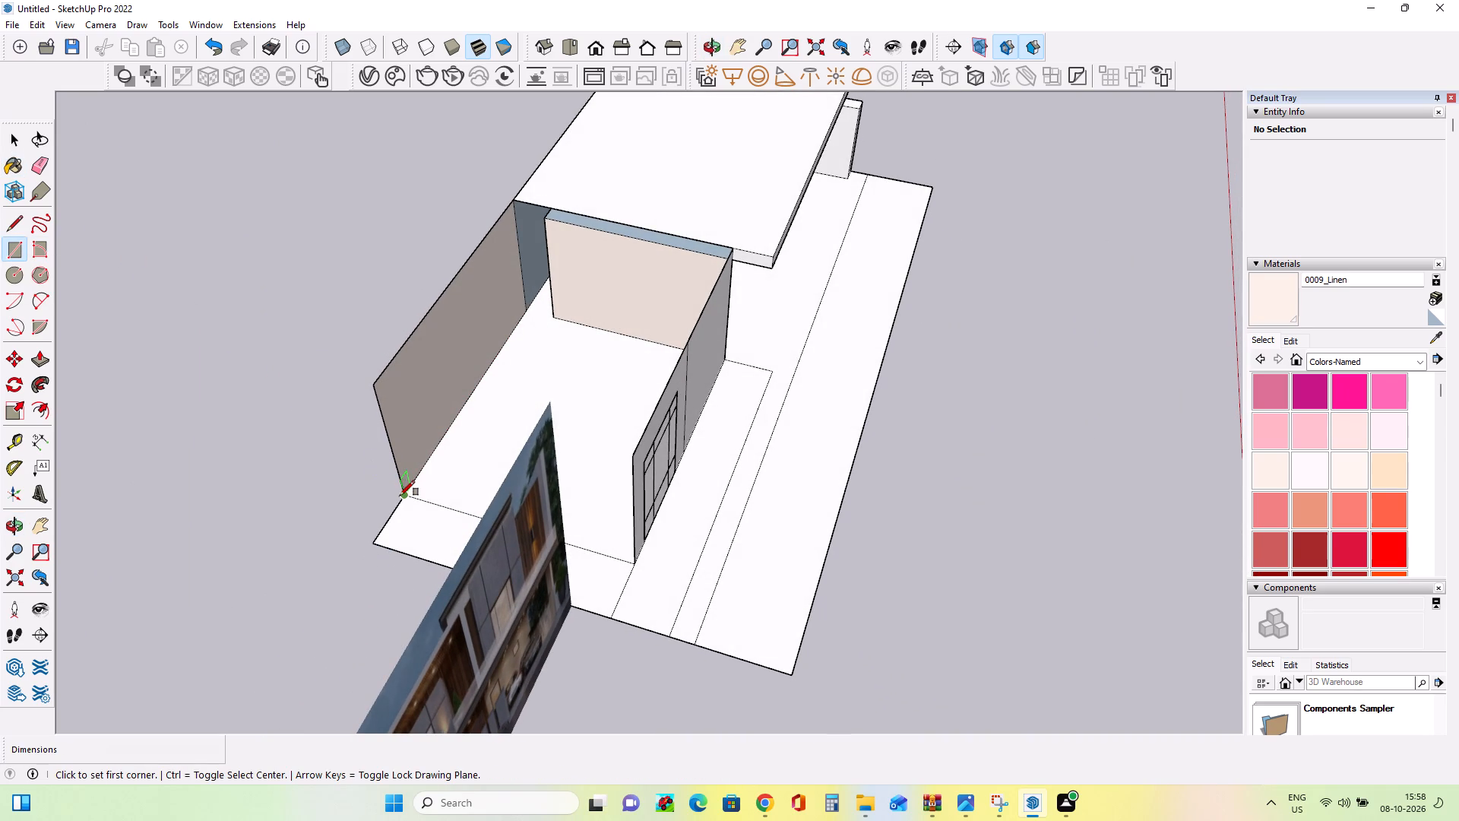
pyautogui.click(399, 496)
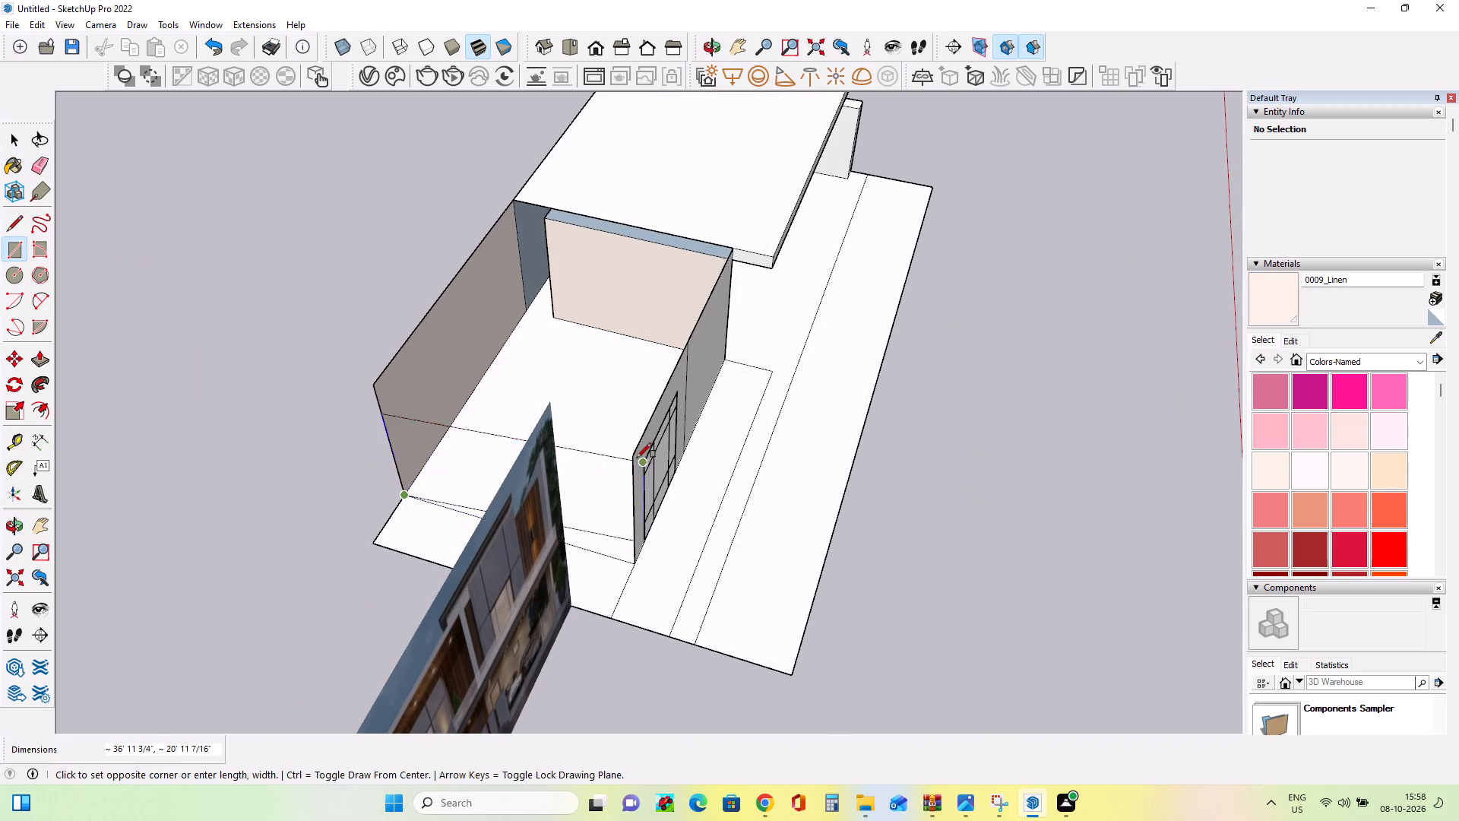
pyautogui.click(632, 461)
# Examine the window and the room's painted interior from the front, near and far, against the reference image.
pyautogui.moveTo(674, 470); pyautogui.dragTo(409, 364, button='middle')
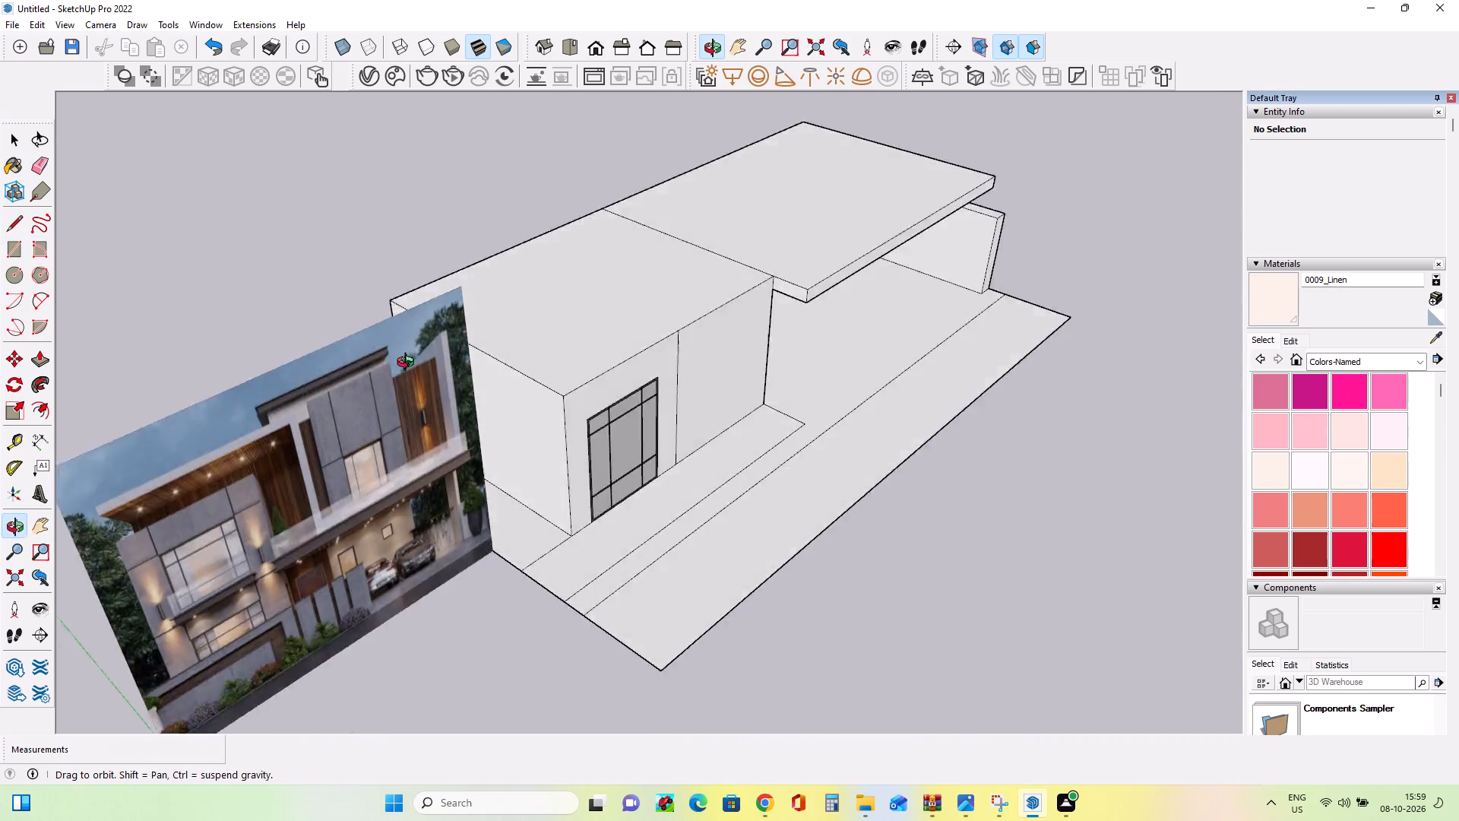
pyautogui.moveTo(409, 364); pyautogui.dragTo(208, 217, button='middle')
pyautogui.moveTo(551, 419); pyautogui.dragTo(517, 351, button='middle')
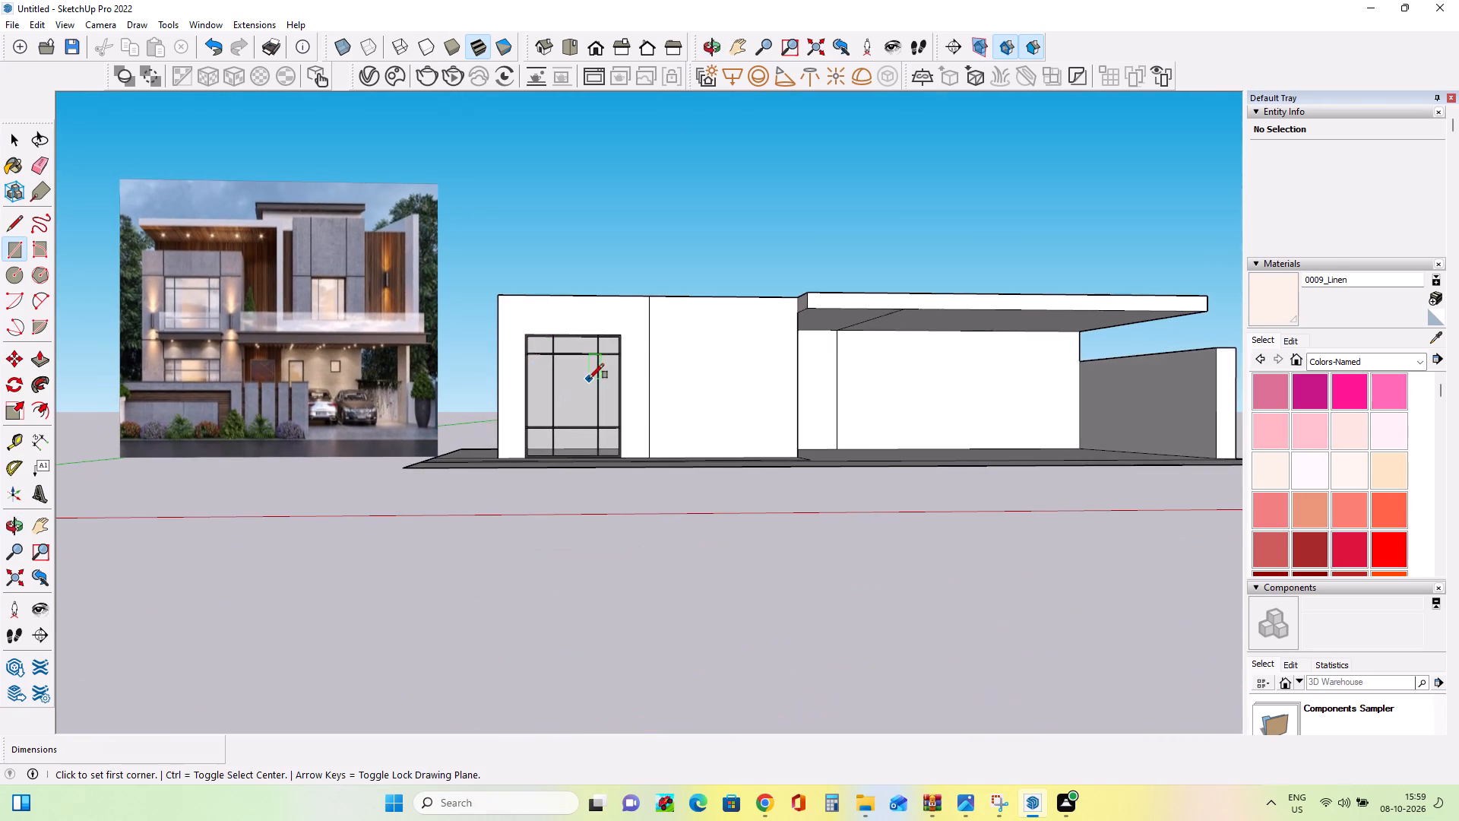
pyautogui.scroll(4, 589, 379)
pyautogui.moveTo(630, 489); pyautogui.dragTo(663, 466, button='middle')
pyautogui.scroll(-3, 663, 466)
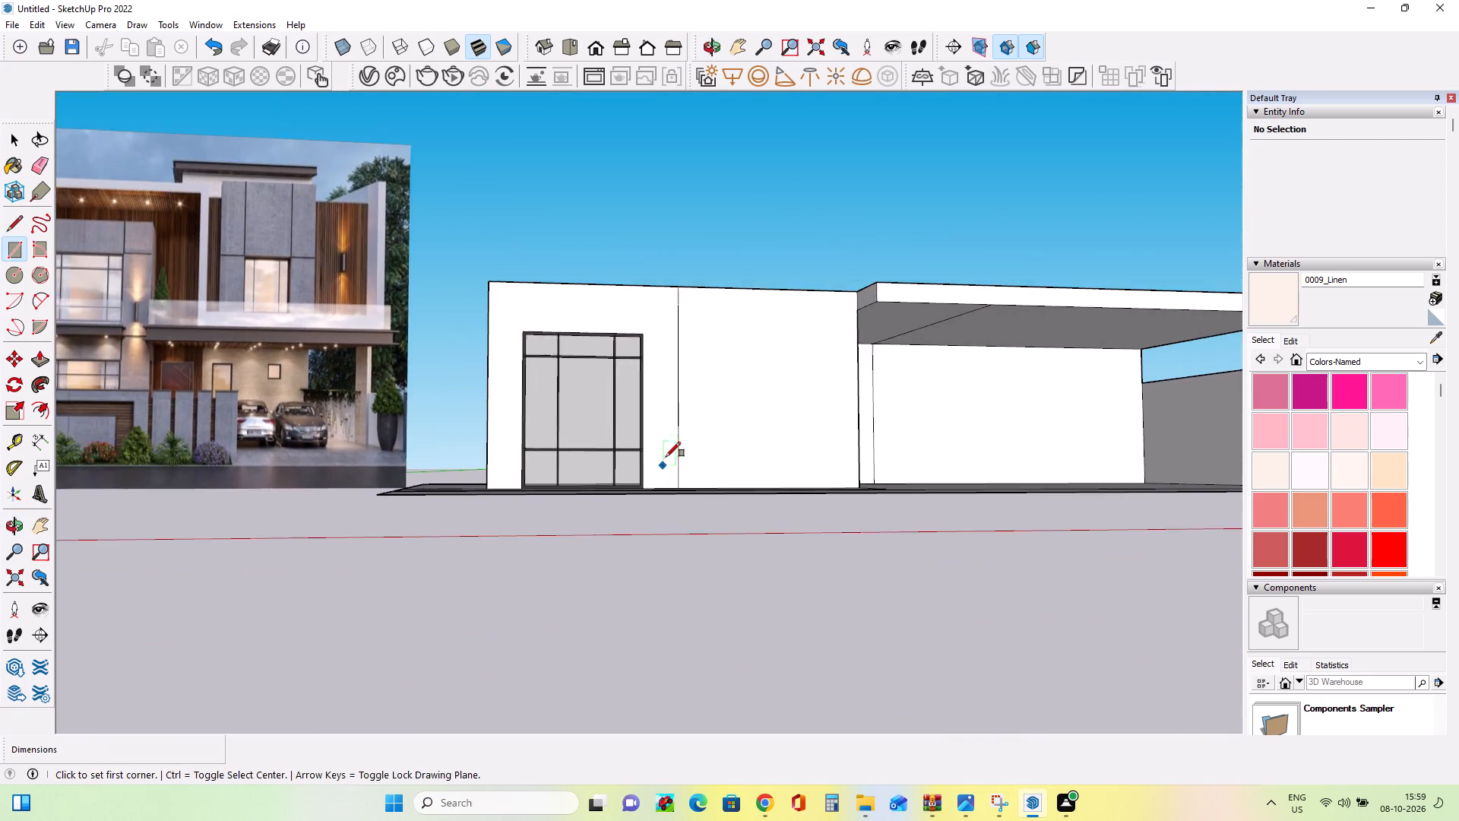
pyautogui.scroll(-3, 666, 457)
pyautogui.moveTo(767, 454); pyautogui.dragTo(717, 477, button='middle')
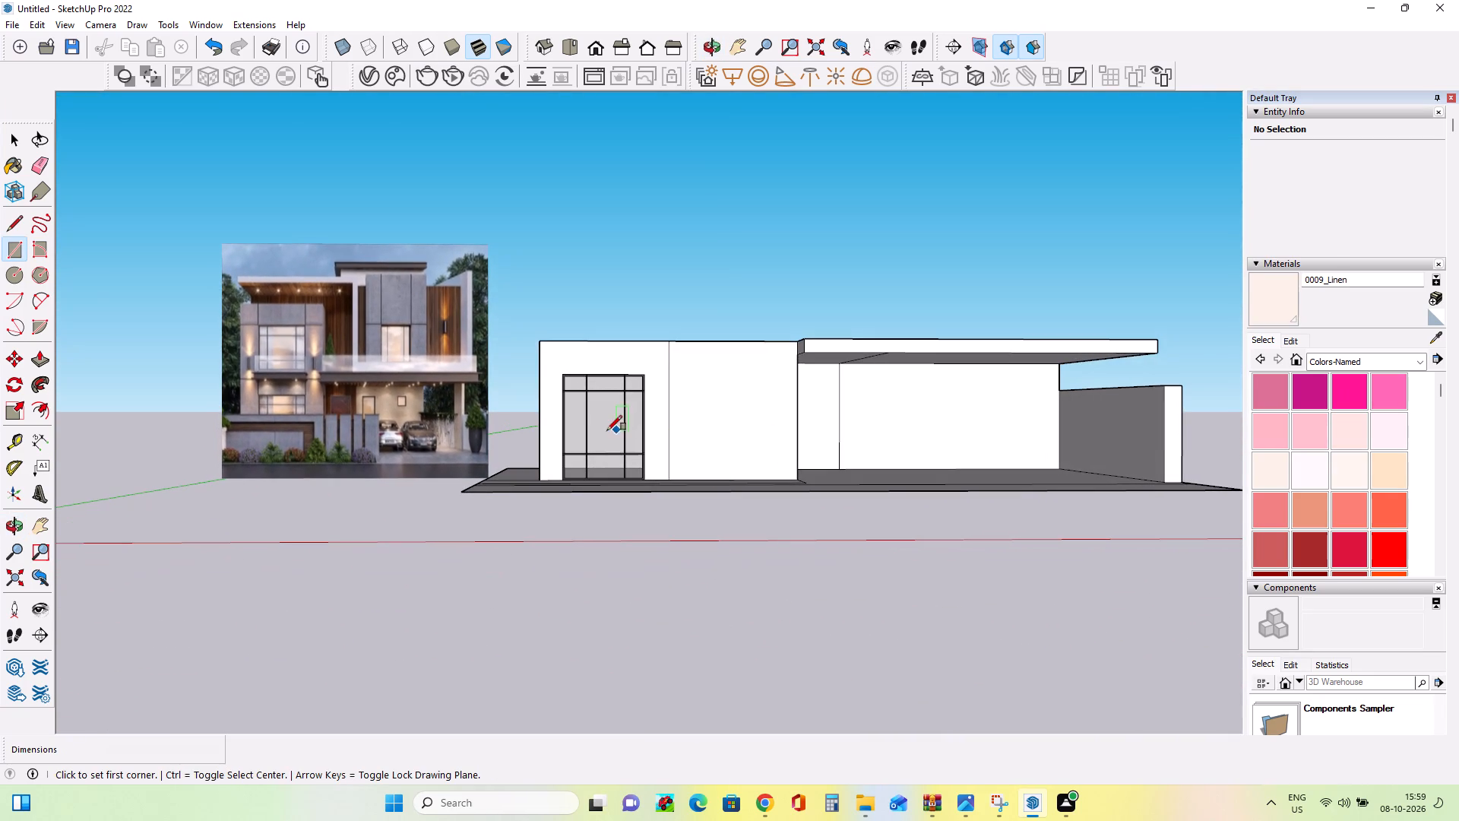
pyautogui.scroll(3, 594, 426)
pyautogui.moveTo(747, 445); pyautogui.dragTo(754, 473, button='middle')
pyautogui.moveTo(699, 455); pyautogui.dragTo(705, 448, button='middle')
pyautogui.moveTo(705, 448); pyautogui.dragTo(736, 473, button='middle')
pyautogui.moveTo(738, 477); pyautogui.dragTo(794, 516, button='middle')
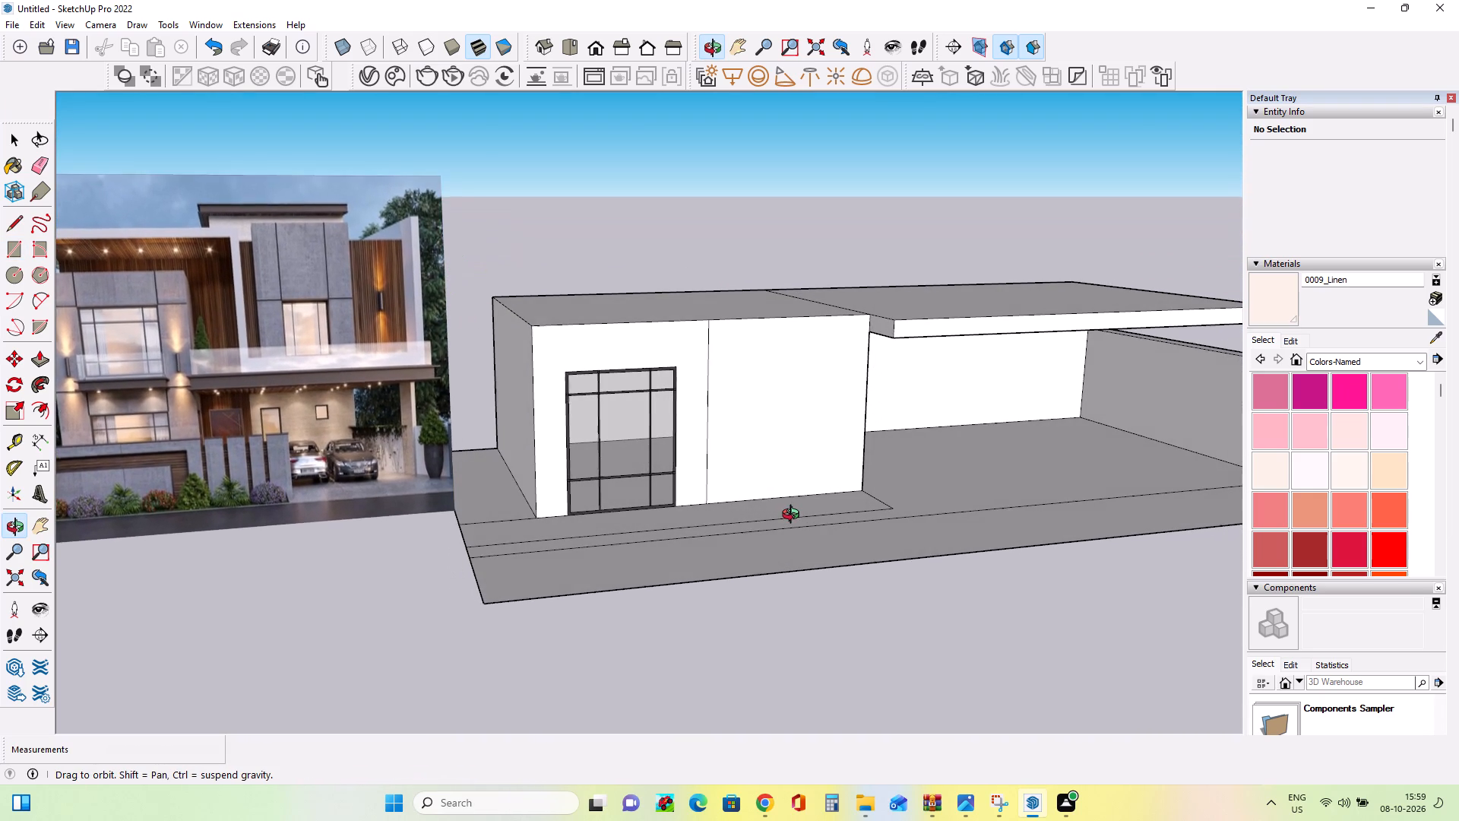
pyautogui.moveTo(794, 516); pyautogui.dragTo(795, 517, button='middle')
# Erase the roof edge above the window room's end wall again to open the room.
pyautogui.moveTo(785, 484); pyautogui.dragTo(863, 536, button='middle')
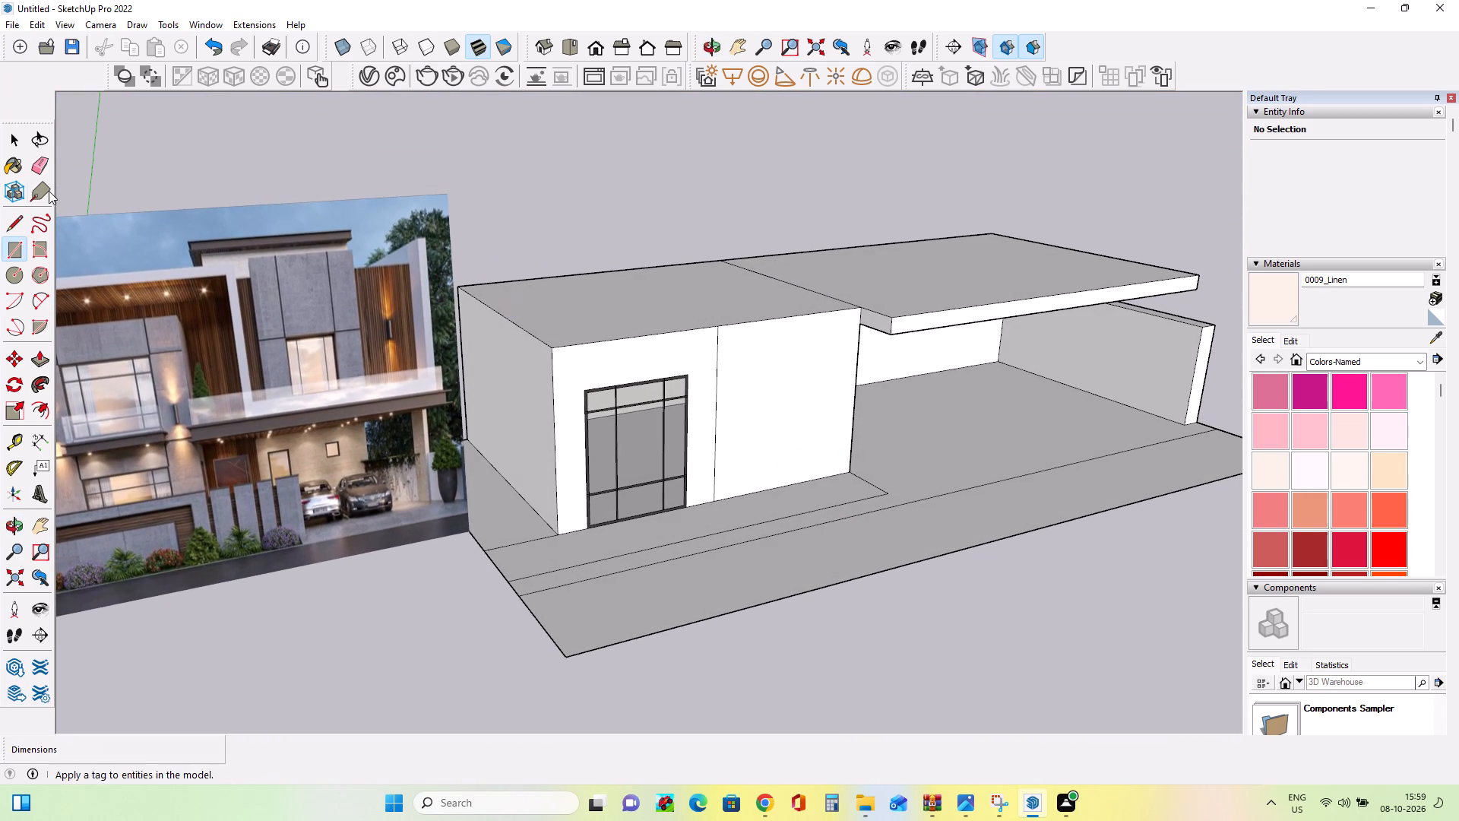
pyautogui.click(38, 158)
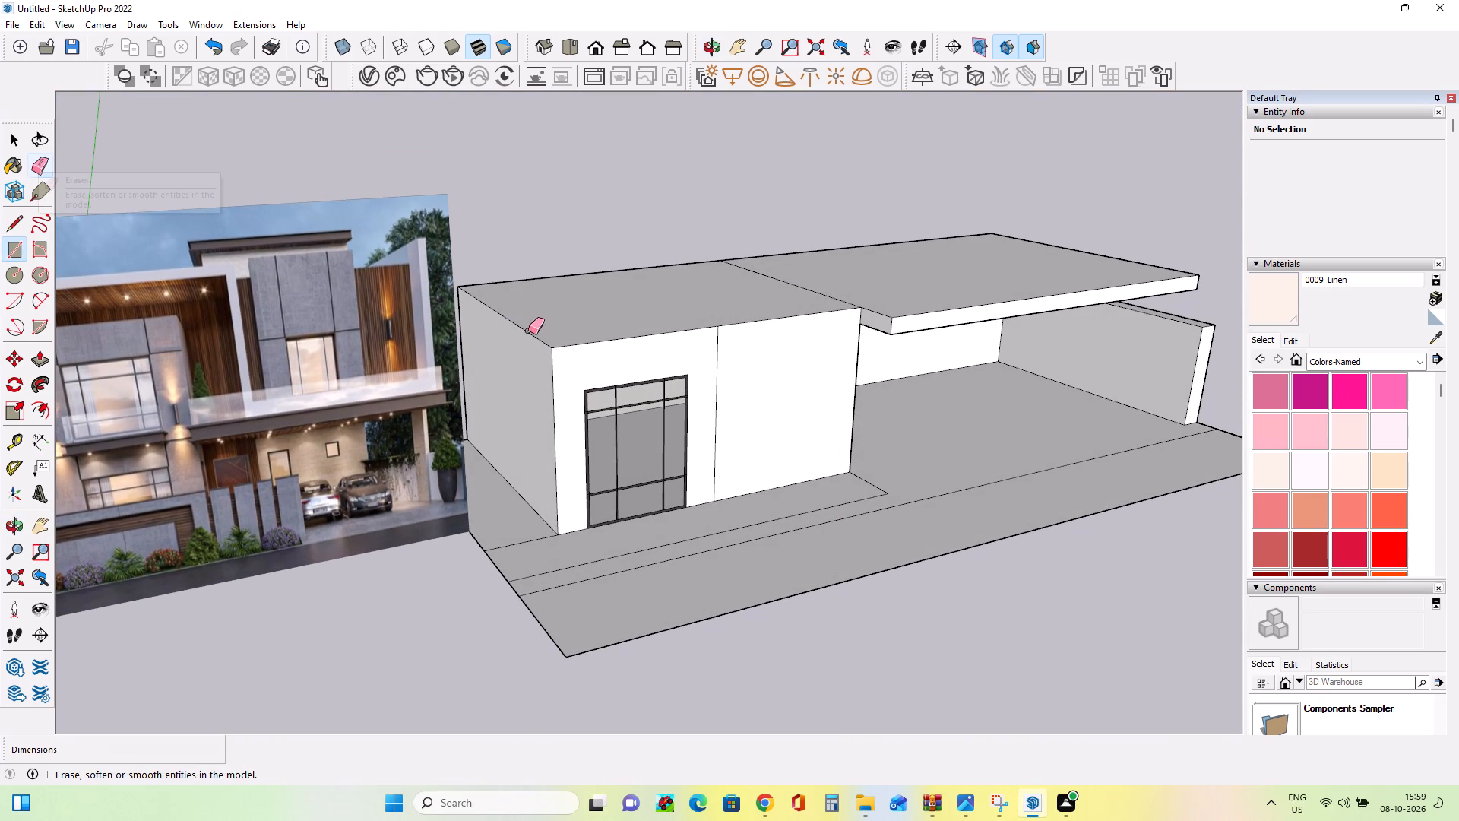
pyautogui.click(528, 331)
# Paint the window room's floor with the Field Square Tile material from the Tile collection.
pyautogui.moveTo(612, 414); pyautogui.dragTo(728, 482, button='middle')
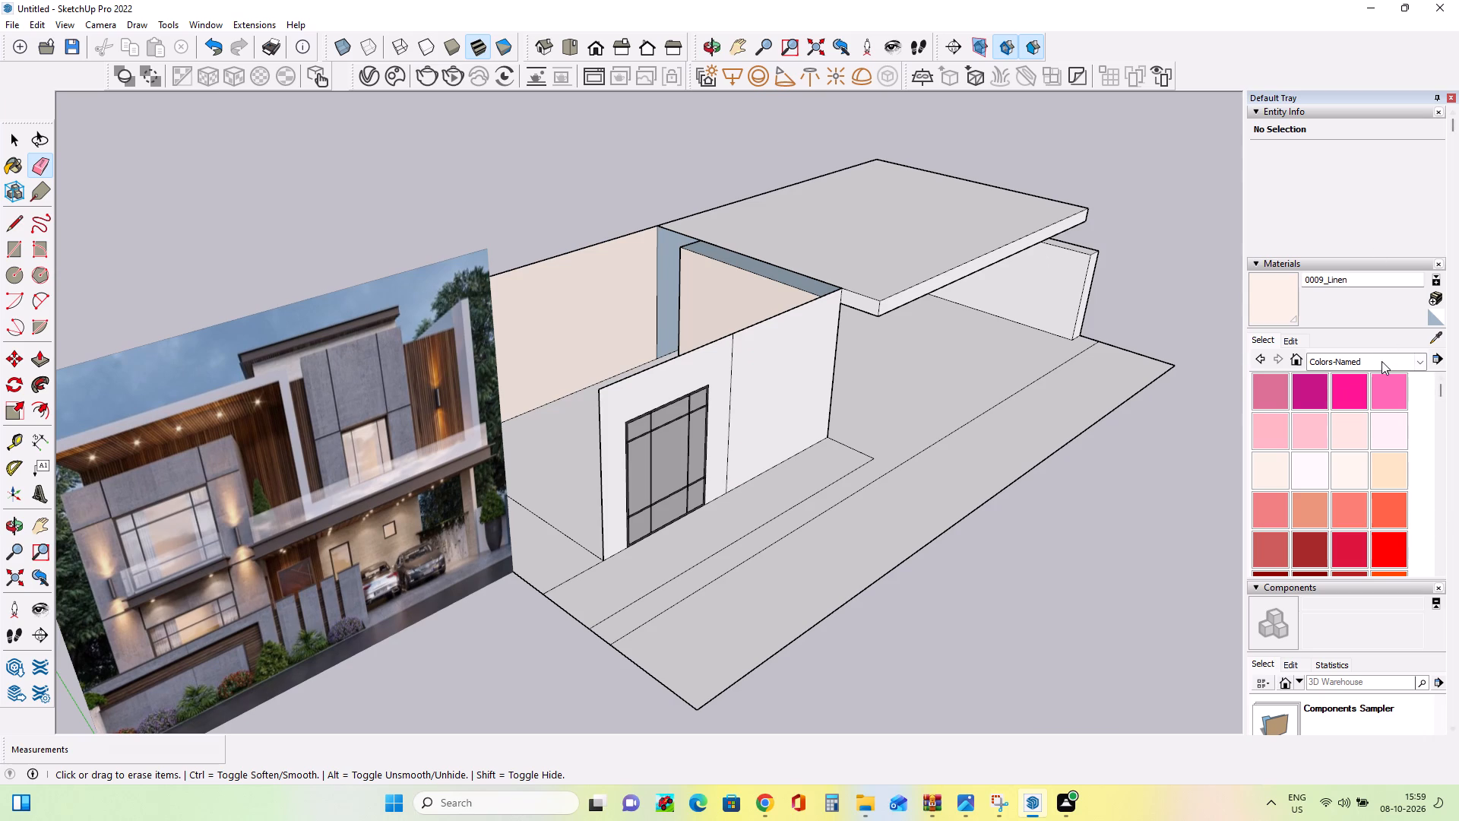
pyautogui.click(1381, 361)
pyautogui.click(1394, 527)
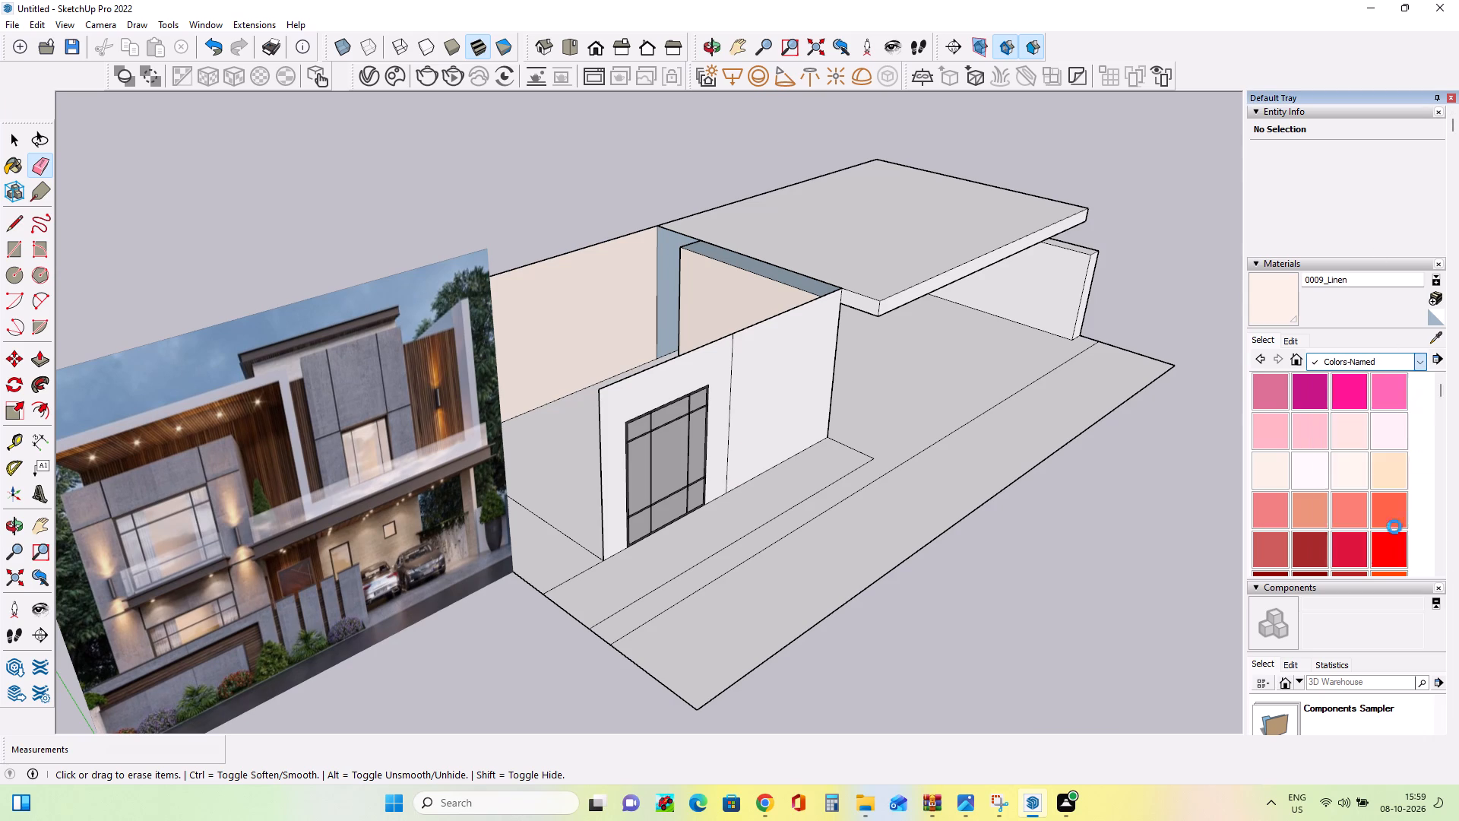
pyautogui.click(1356, 434)
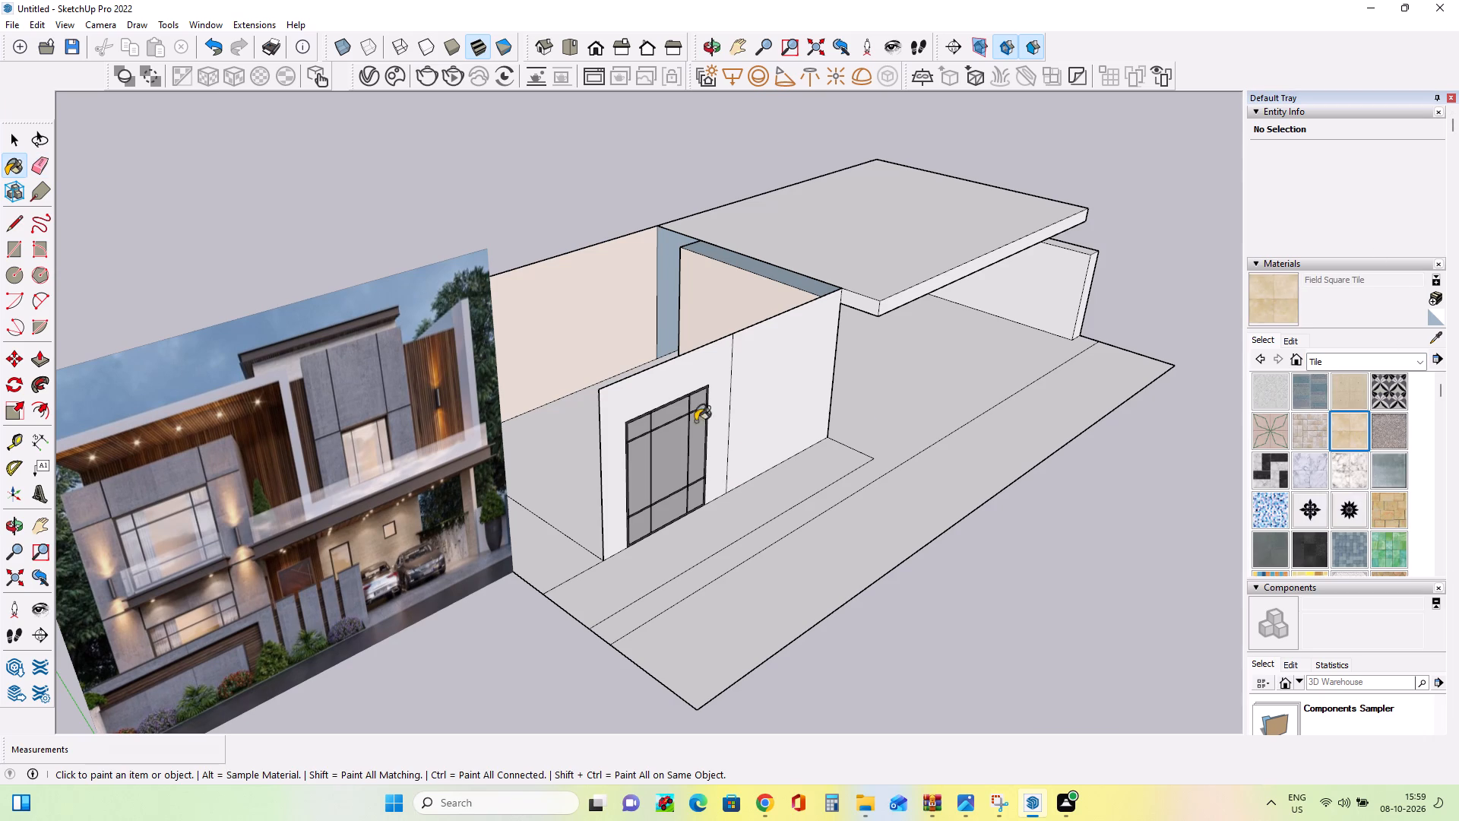
pyautogui.click(543, 433)
# Create a new material from Field Square Tile with the texture size set to 4'.
pyautogui.moveTo(714, 483); pyautogui.dragTo(478, 420, button='middle')
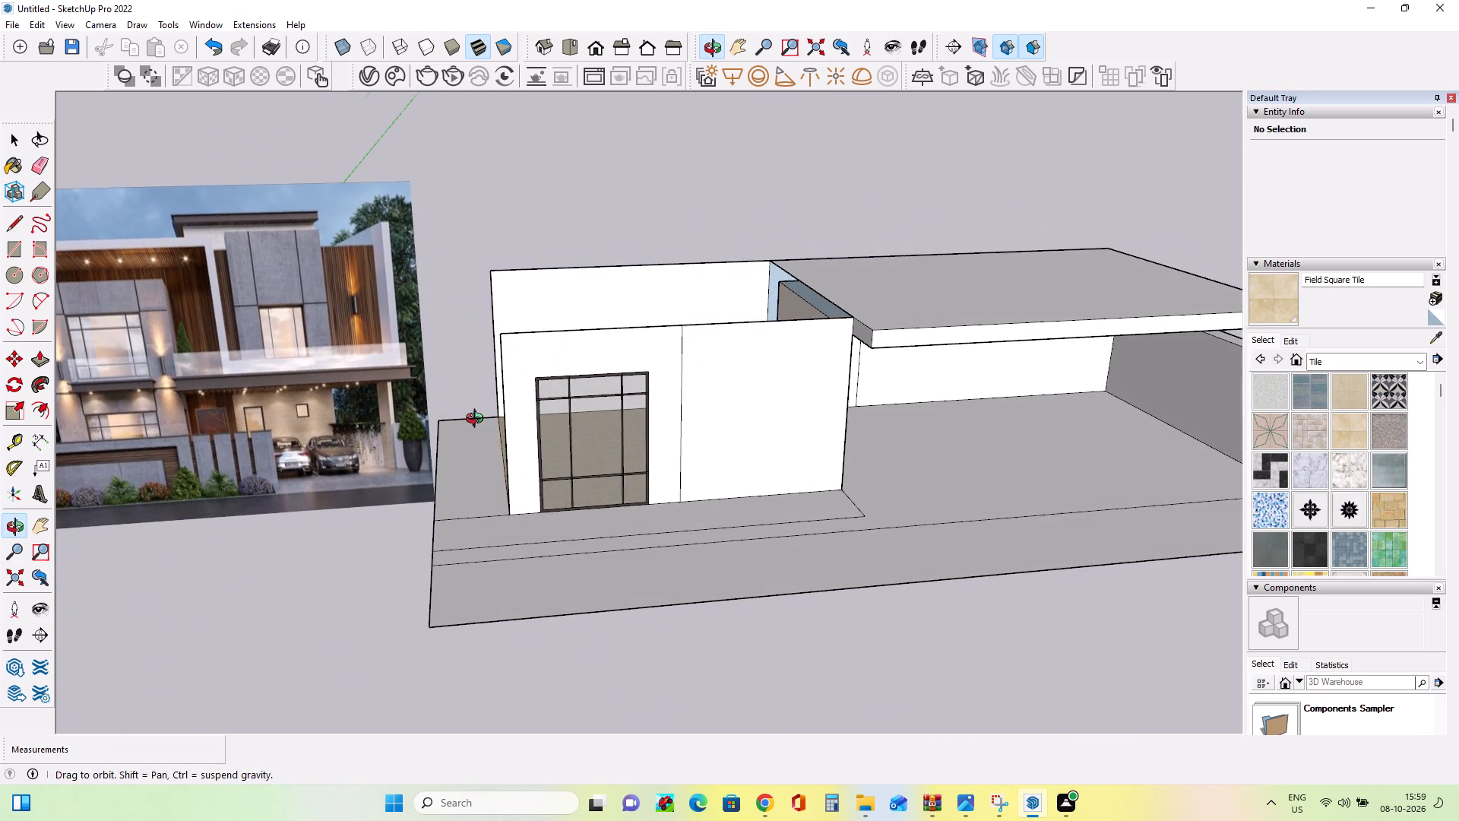
pyautogui.moveTo(478, 420); pyautogui.dragTo(464, 461, button='middle')
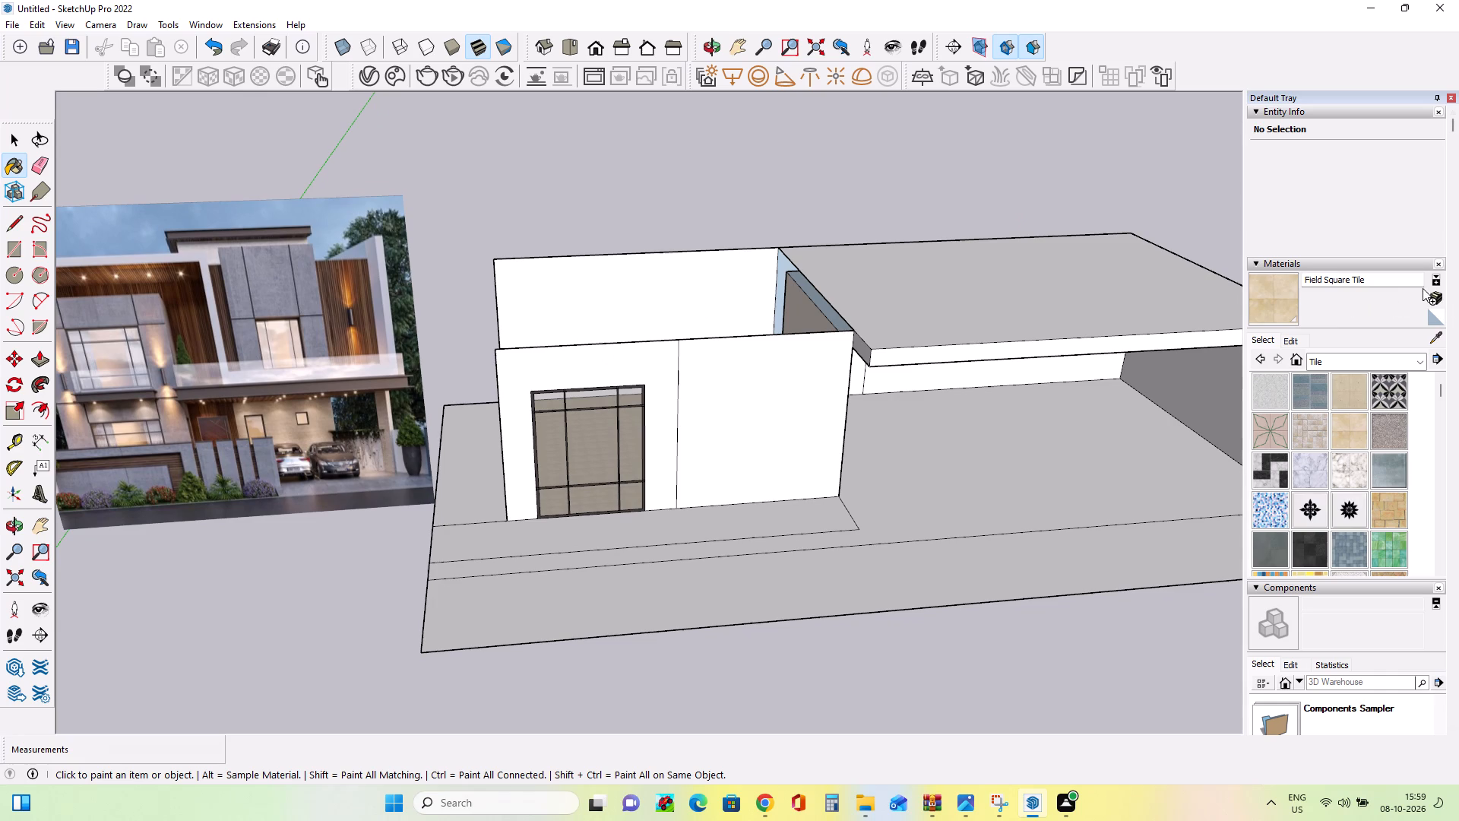
pyautogui.click(1438, 293)
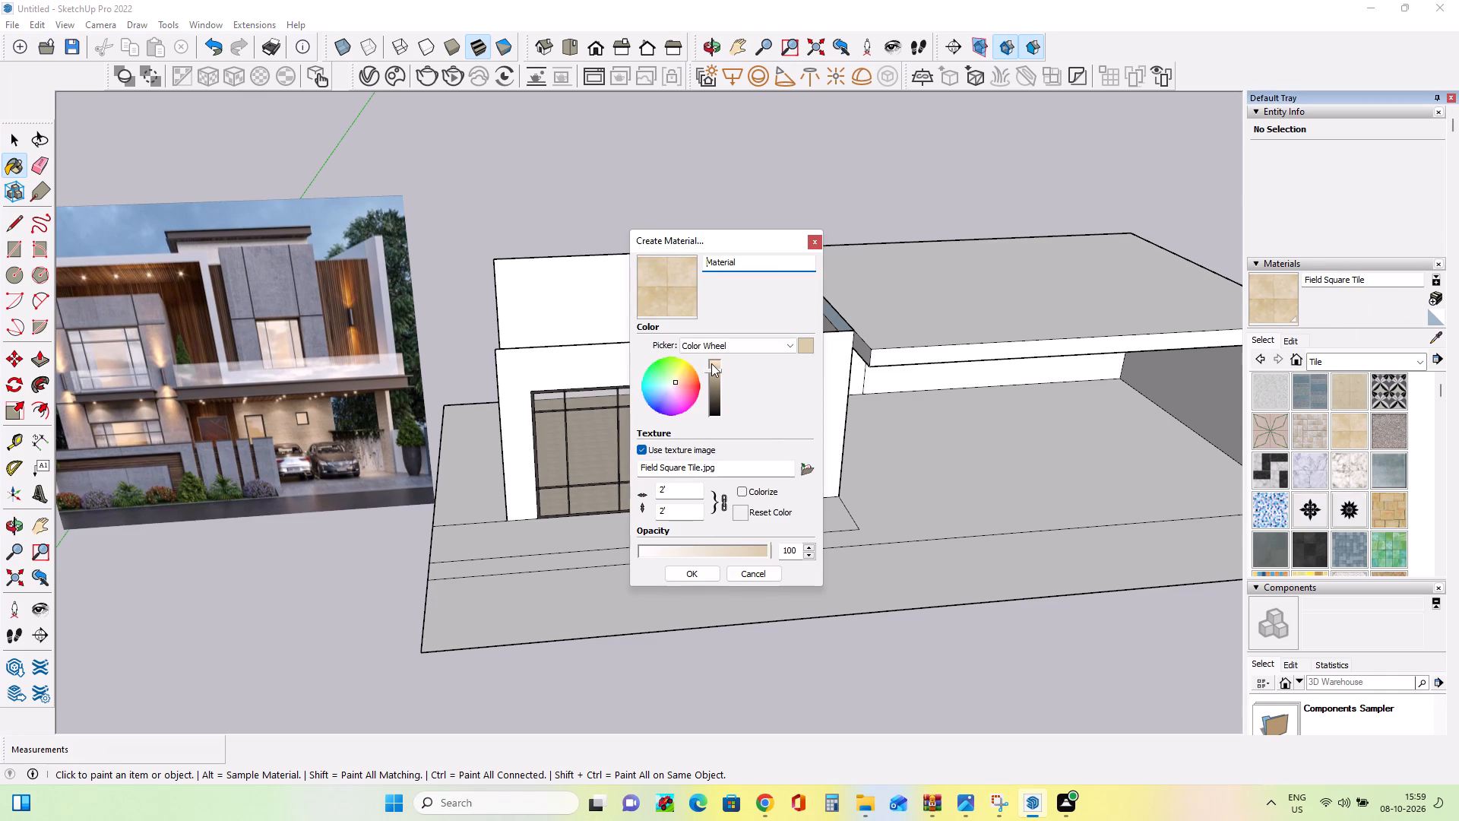
pyautogui.click(711, 363)
pyautogui.click(712, 370)
pyautogui.click(695, 491)
pyautogui.press('BackSpace')
pyautogui.press('BackSpace')
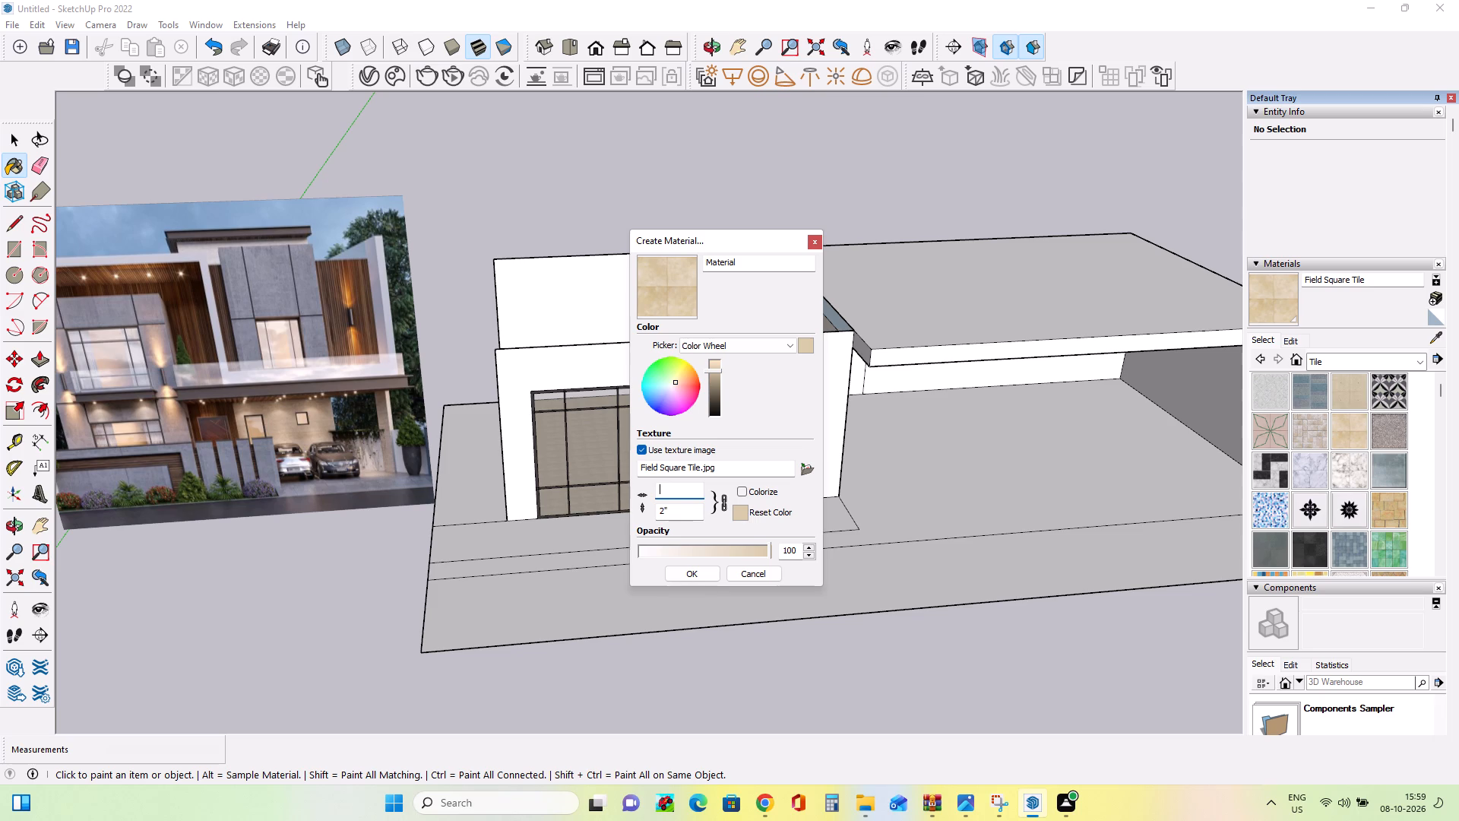
pyautogui.press('4')
pyautogui.press("'")
pyautogui.click(707, 574)
# Repaint the window room's floor with the new larger-scale tile material.
pyautogui.moveTo(610, 425); pyautogui.dragTo(799, 514, button='middle')
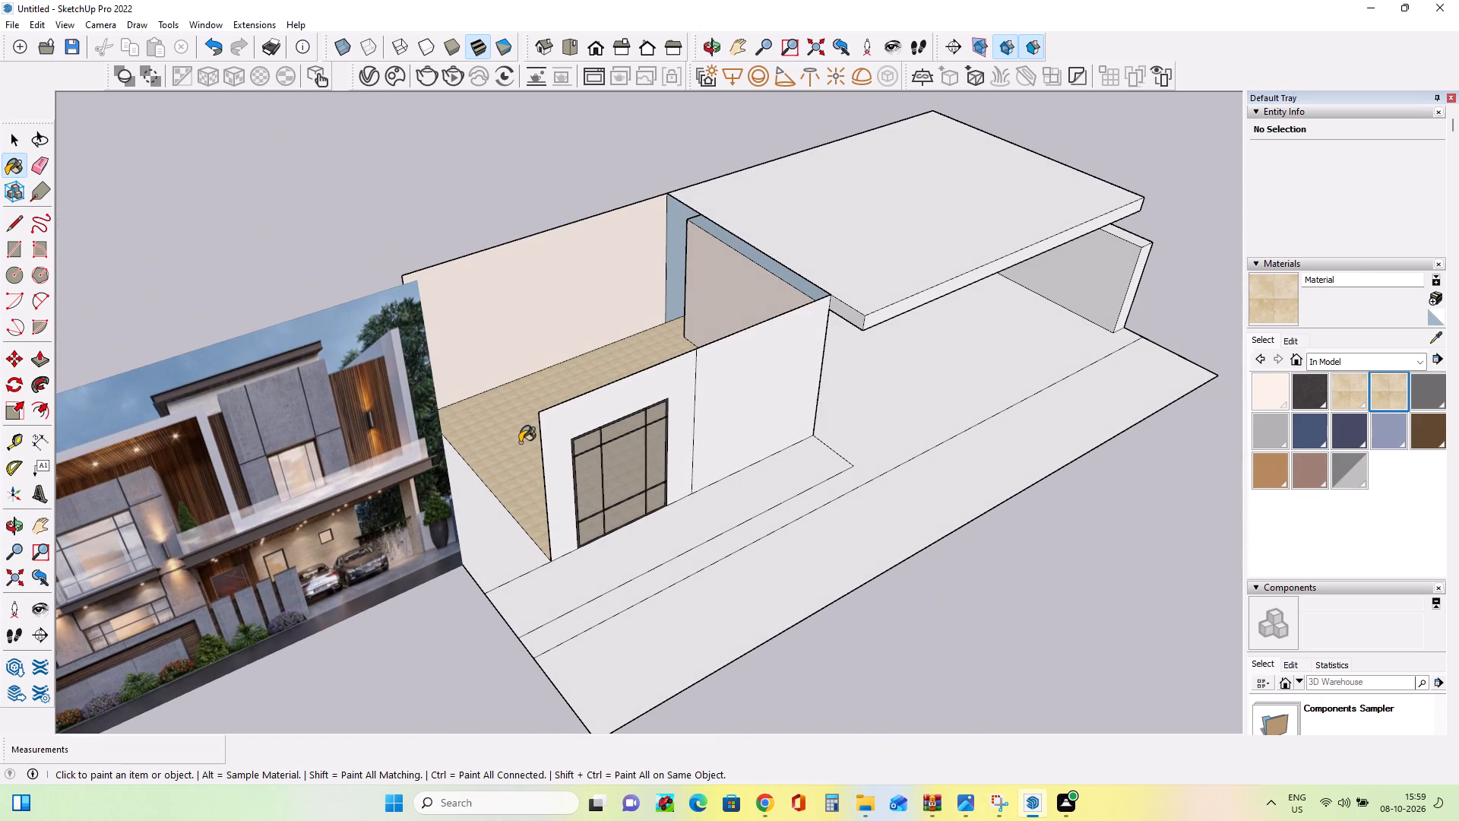
pyautogui.click(520, 442)
# Draw a vertical rectangle across the window room's open end, from floor corner to opposite wall top, to close its end wall and roof.
pyautogui.moveTo(556, 481); pyautogui.dragTo(470, 443, button='middle')
pyautogui.moveTo(586, 481); pyautogui.dragTo(717, 522, button='middle')
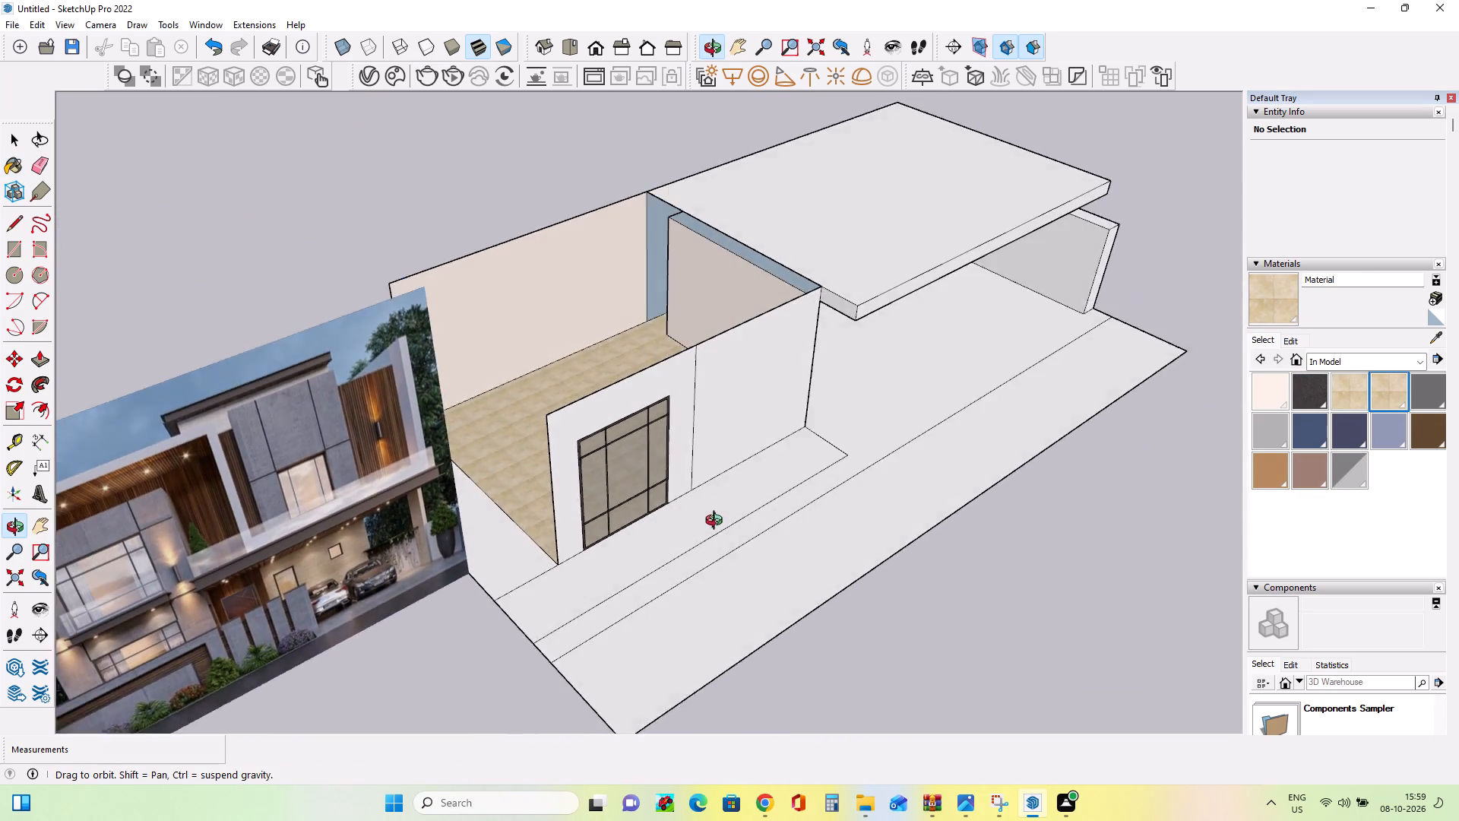
pyautogui.moveTo(717, 522); pyautogui.dragTo(755, 537, button='middle')
pyautogui.click(14, 253)
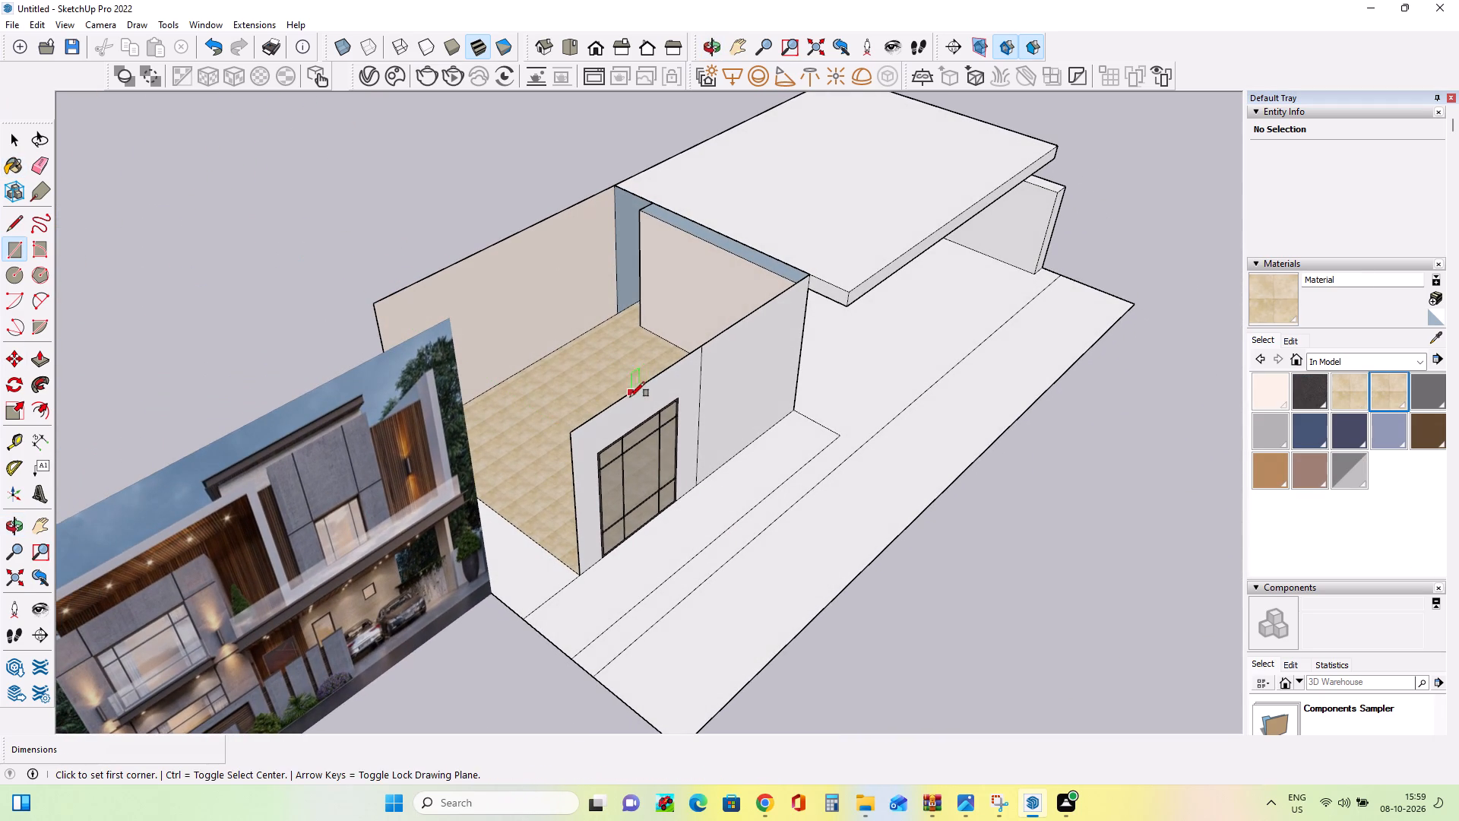
pyautogui.moveTo(717, 491); pyautogui.dragTo(1134, 510, button='middle')
pyautogui.click(498, 605)
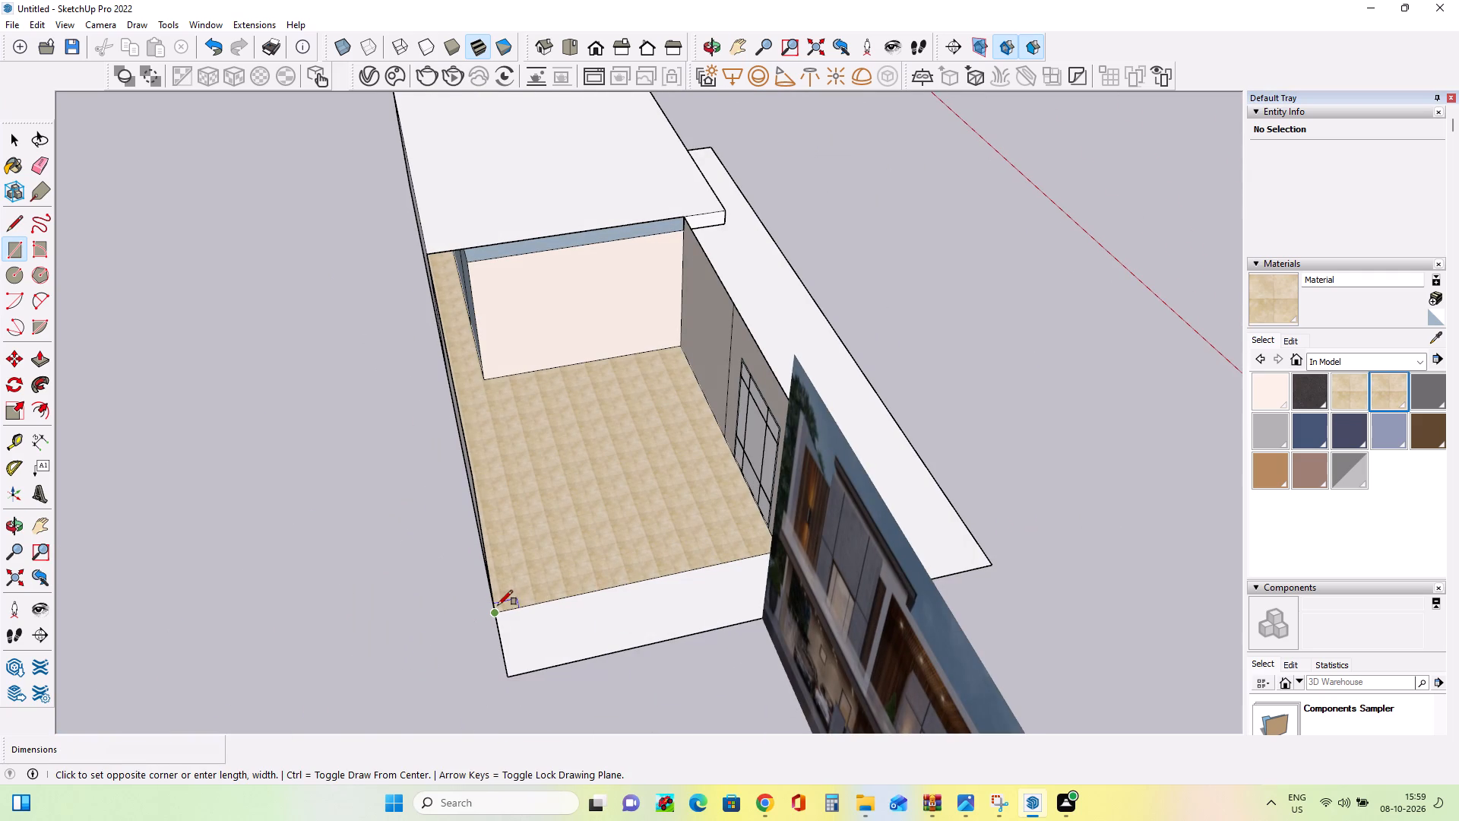
pyautogui.moveTo(749, 405); pyautogui.dragTo(923, 493, button='middle')
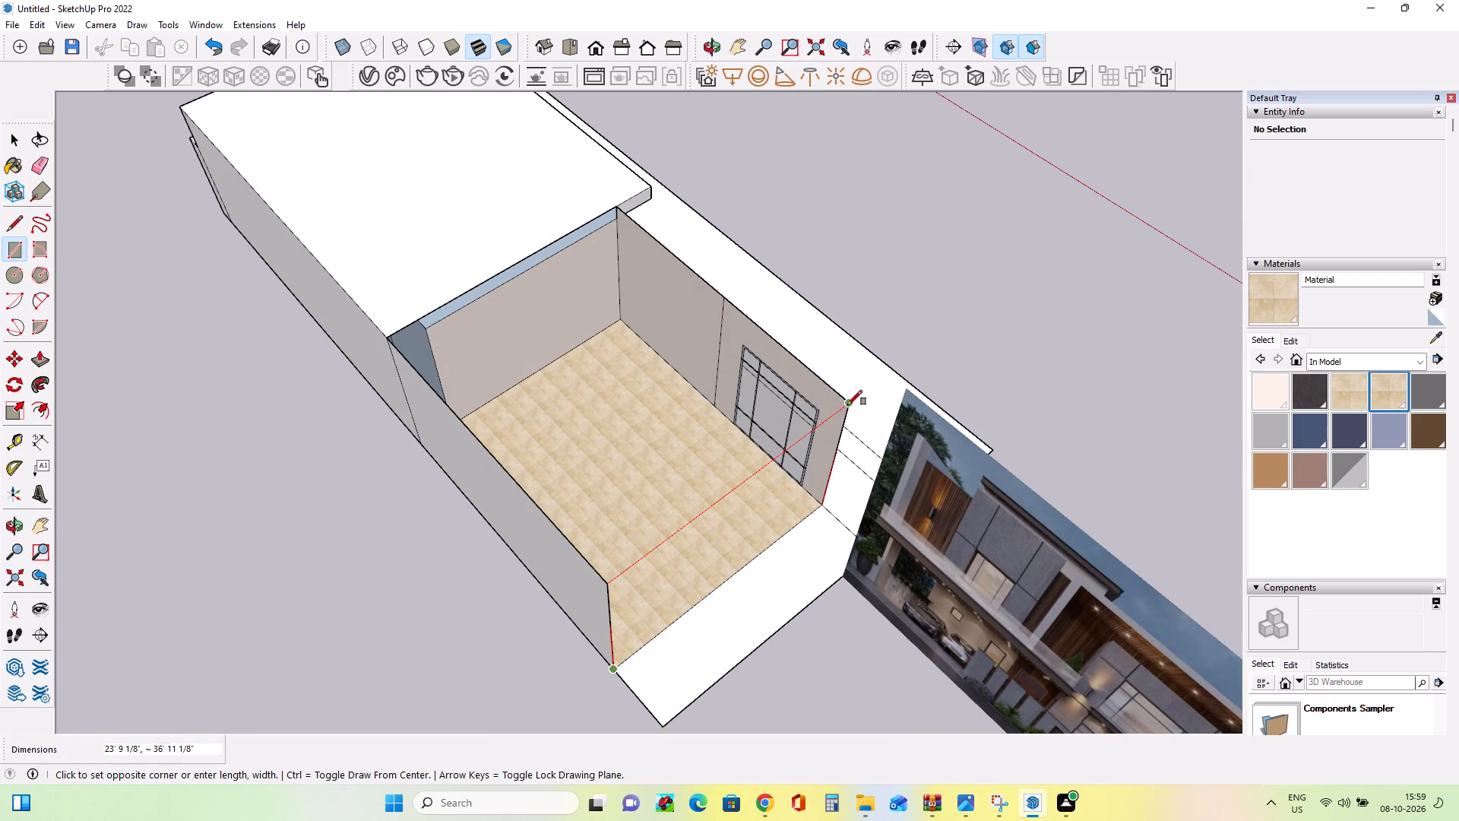
pyautogui.click(847, 404)
# Examine the window room's front and glazing against the ground-floor window and boundary wall in the reference image.
pyautogui.moveTo(828, 494); pyautogui.dragTo(24, 276, button='middle')
pyautogui.moveTo(525, 409); pyautogui.dragTo(378, 367, button='middle')
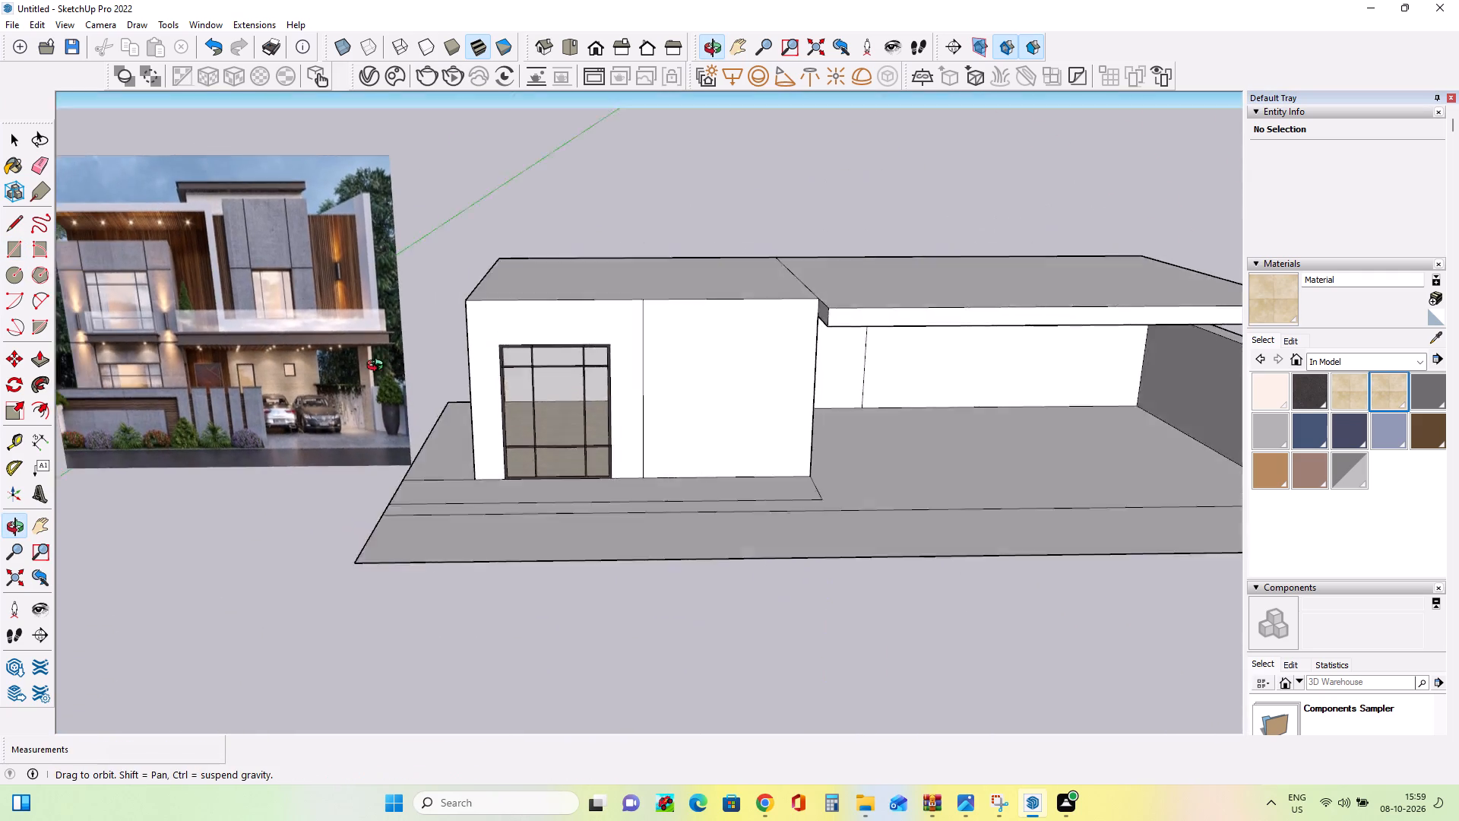
pyautogui.moveTo(378, 367); pyautogui.dragTo(367, 349, button='middle')
pyautogui.moveTo(583, 441); pyautogui.dragTo(657, 450, button='middle')
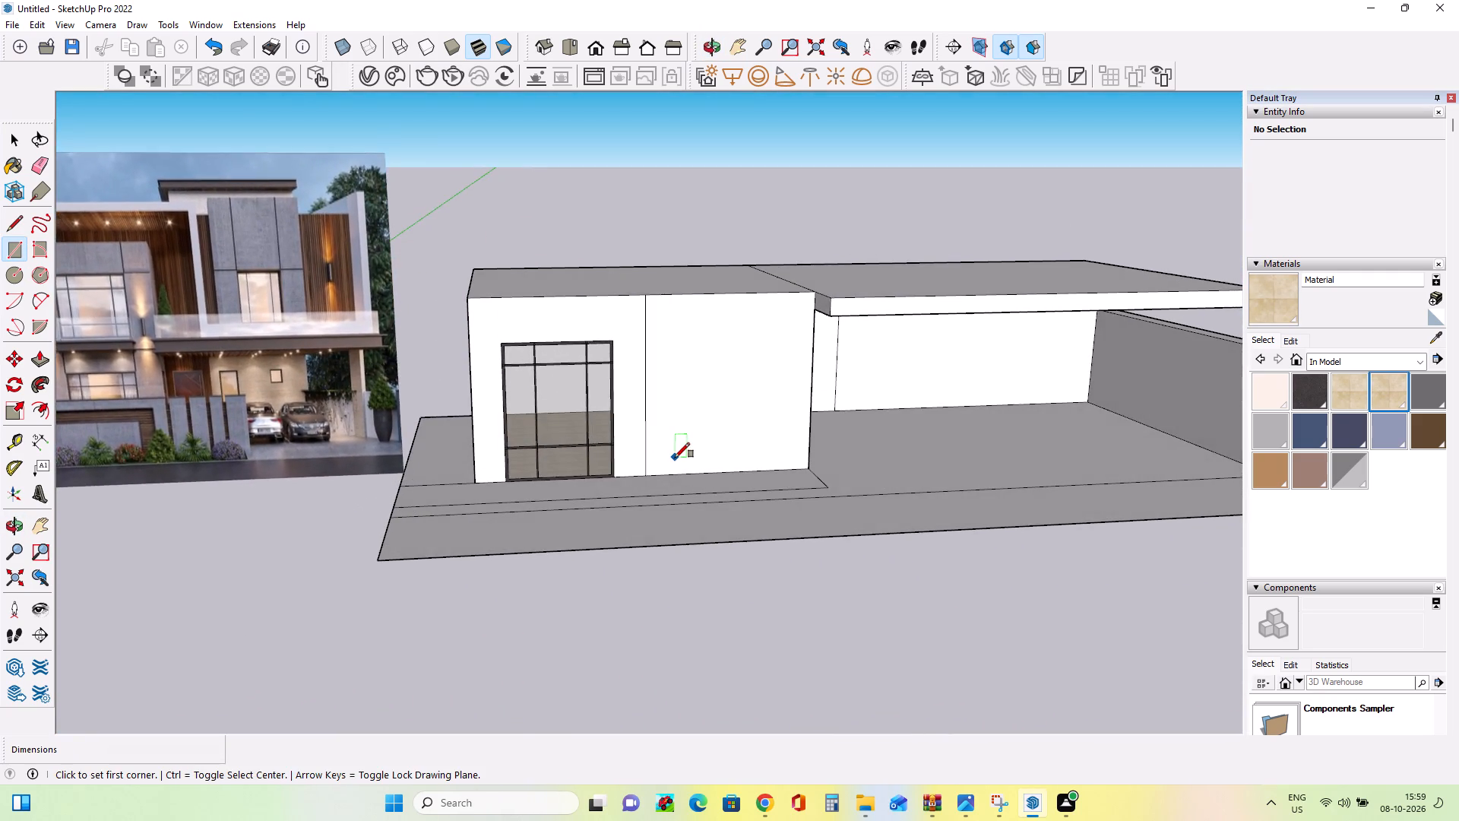
pyautogui.scroll(3, 675, 458)
pyautogui.moveTo(675, 458); pyautogui.dragTo(703, 458, button='middle')
pyautogui.scroll(-2, 711, 458)
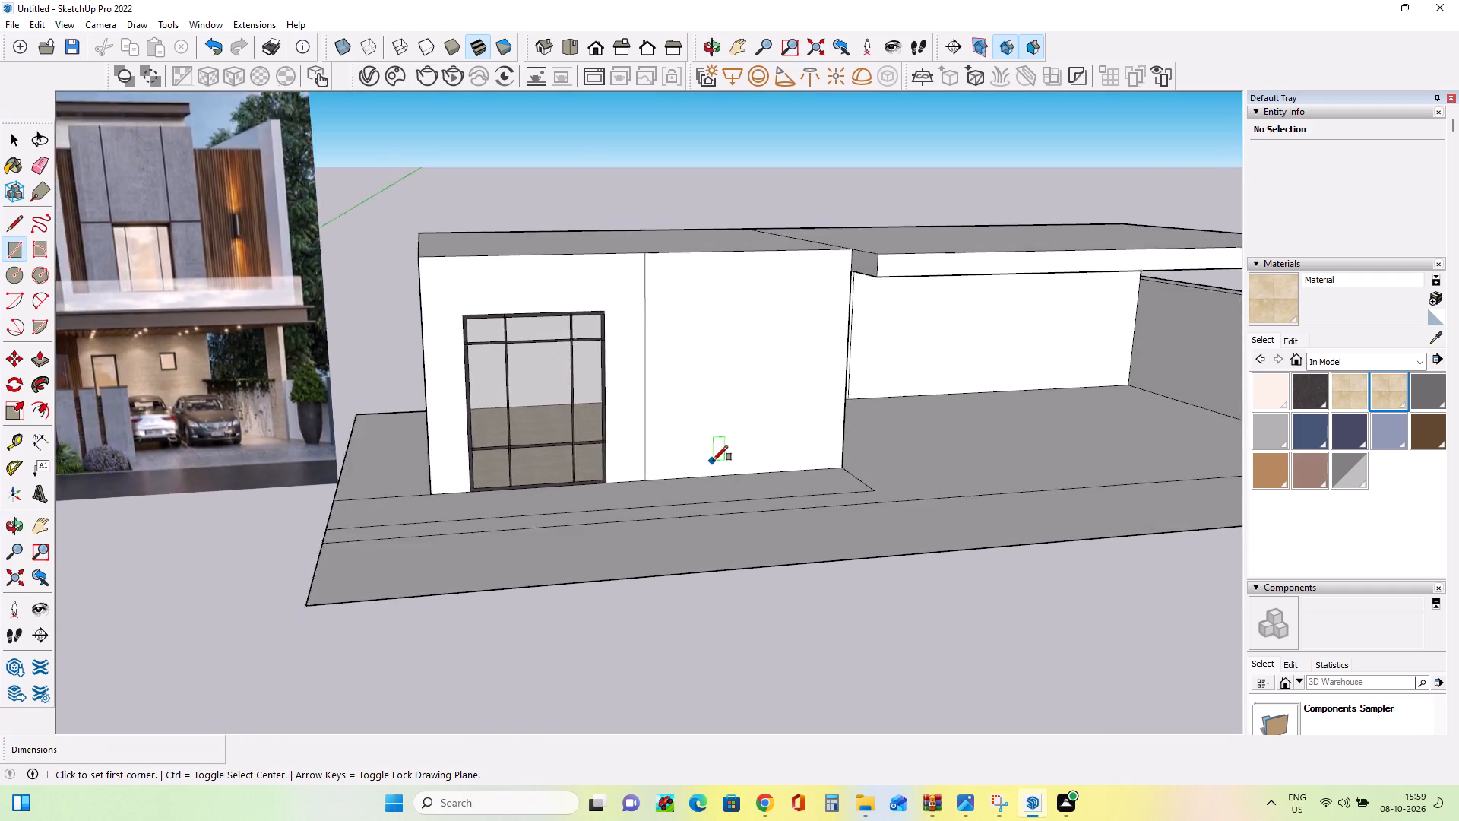
pyautogui.scroll(-3, 713, 461)
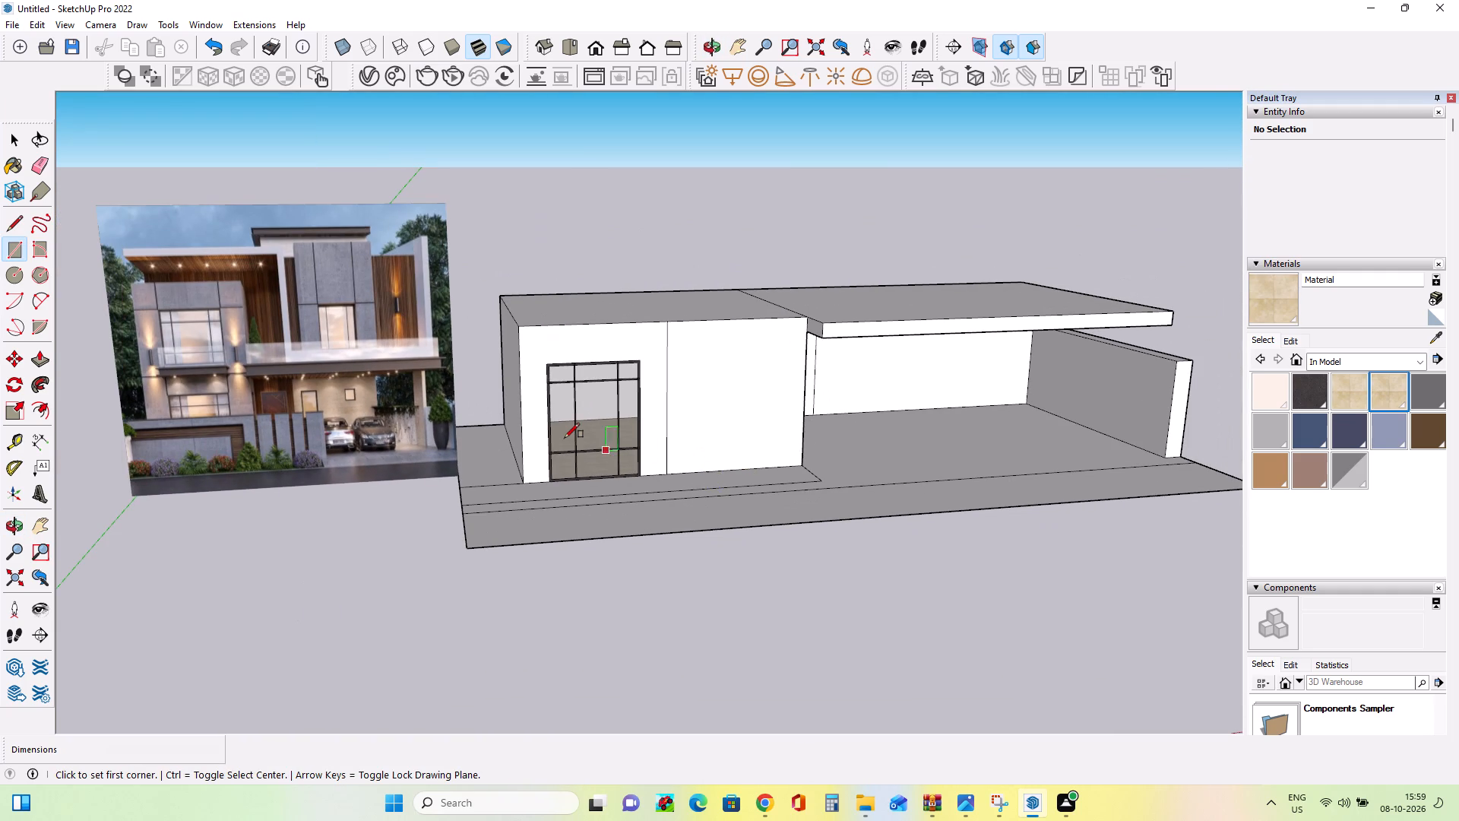
pyautogui.scroll(8, 136, 404)
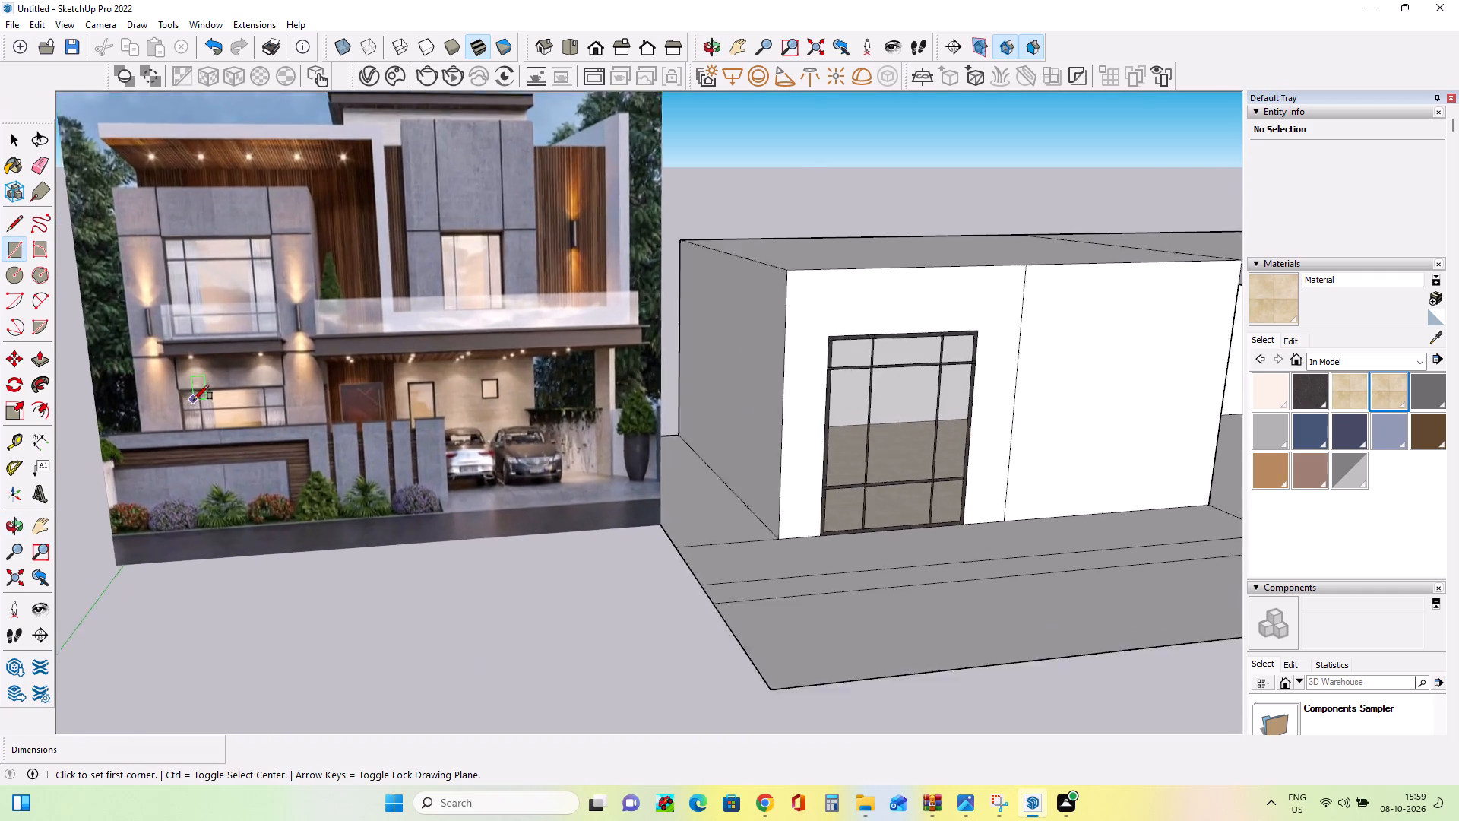
pyautogui.scroll(5, 194, 400)
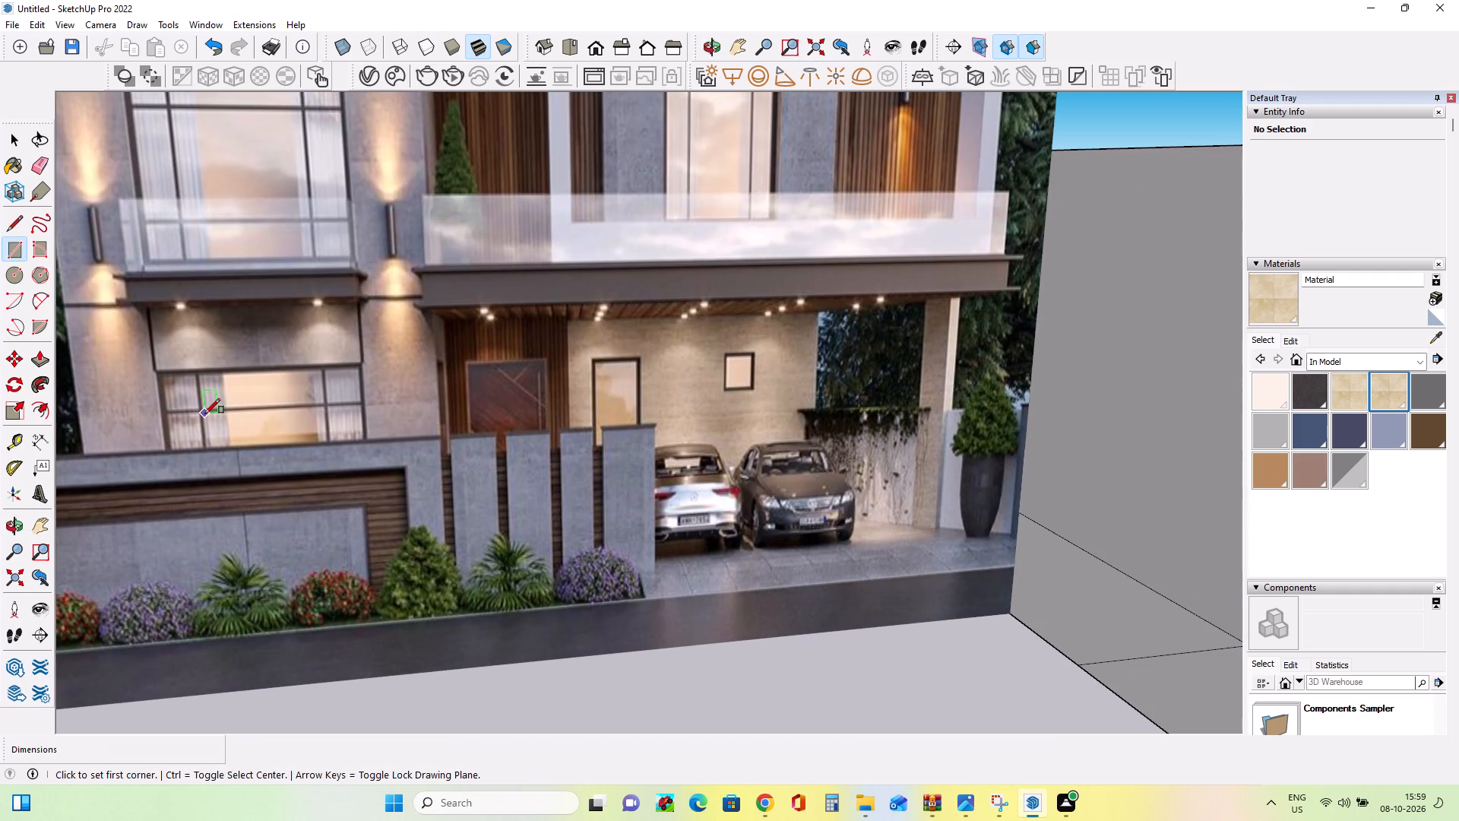
pyautogui.scroll(-3, 194, 402)
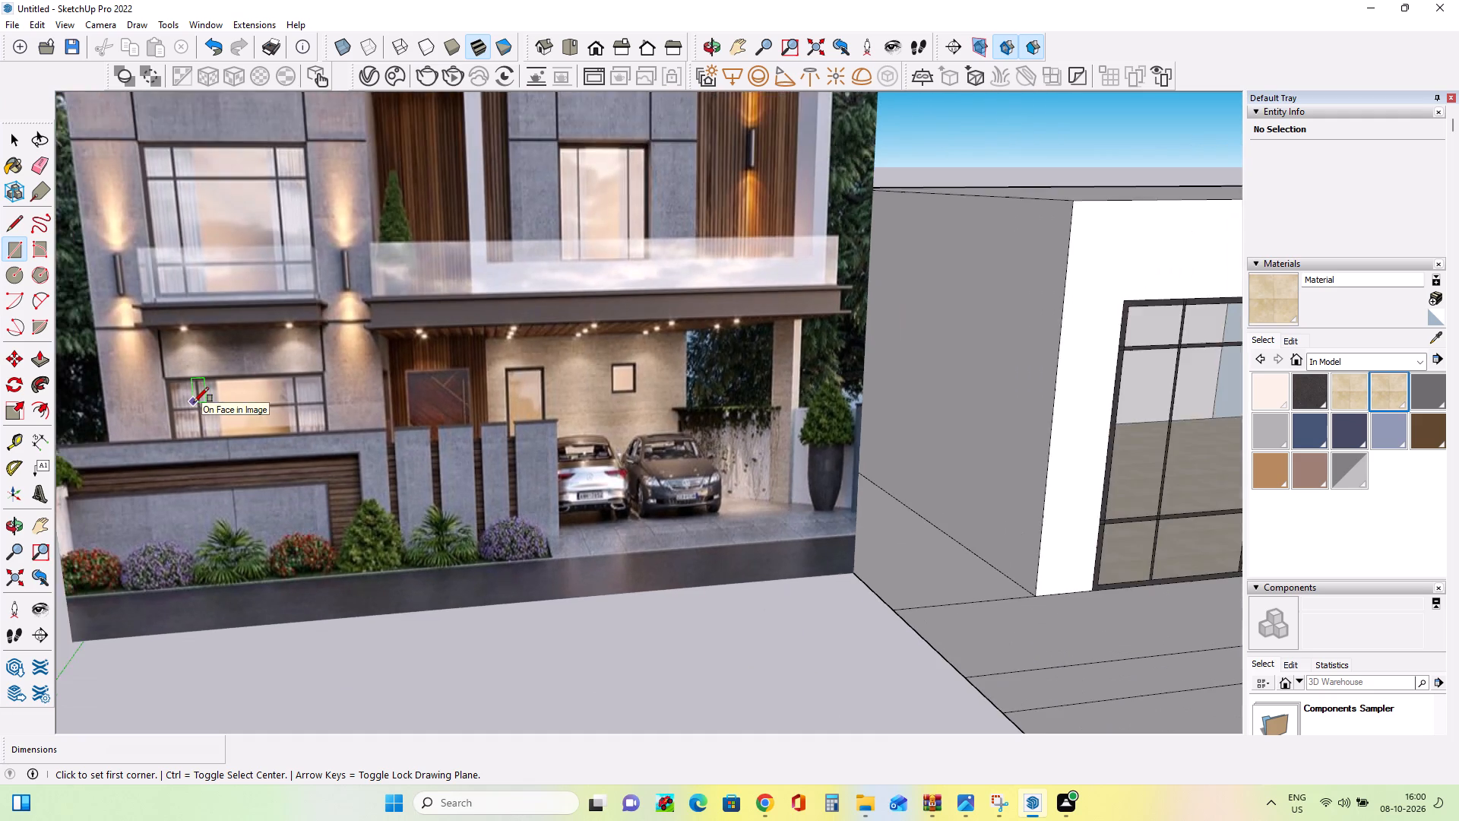
pyautogui.scroll(-4, 194, 402)
pyautogui.scroll(13, 194, 402)
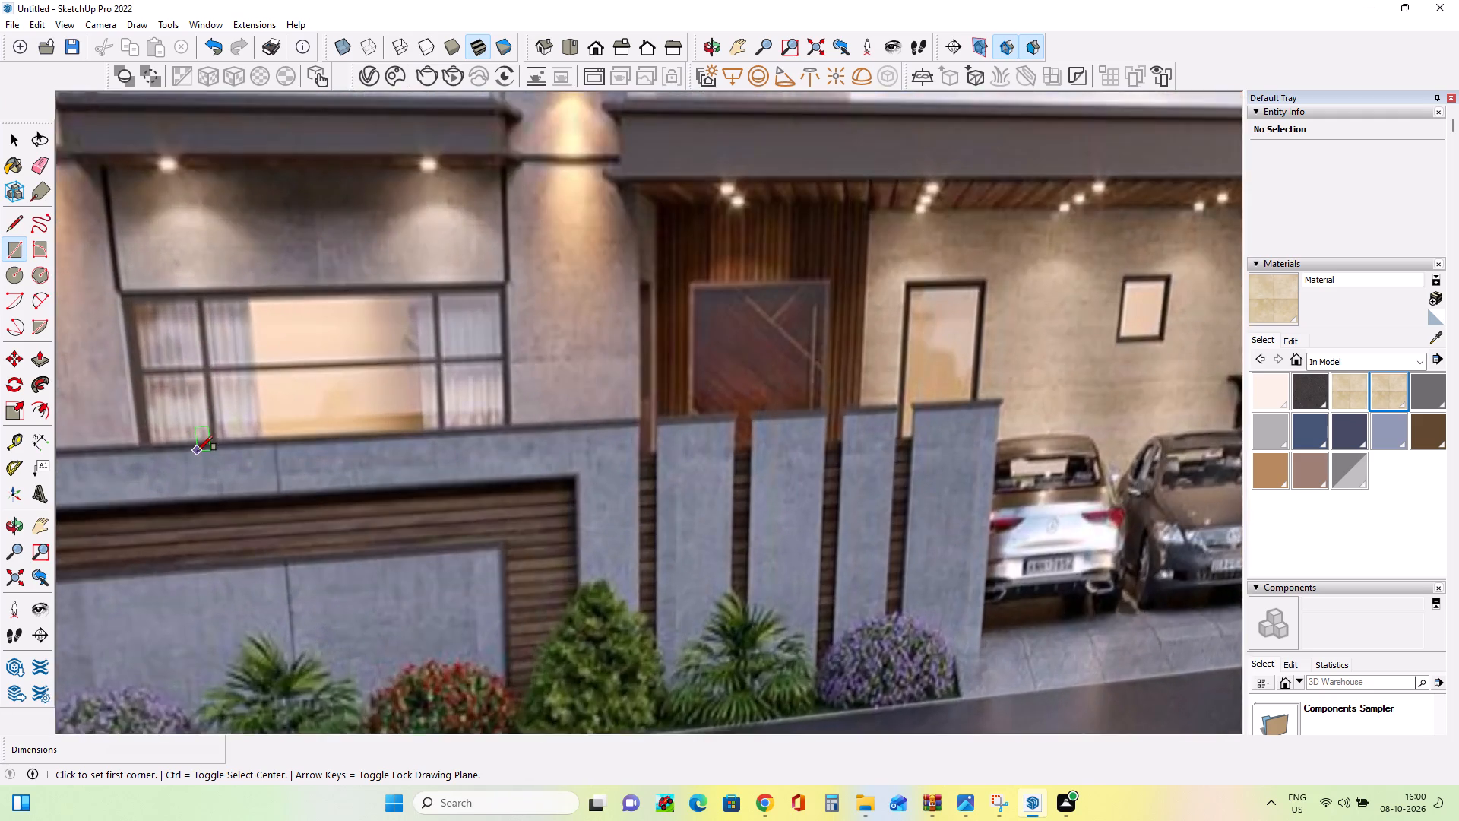
pyautogui.scroll(4, 198, 451)
pyautogui.scroll(-13, 198, 451)
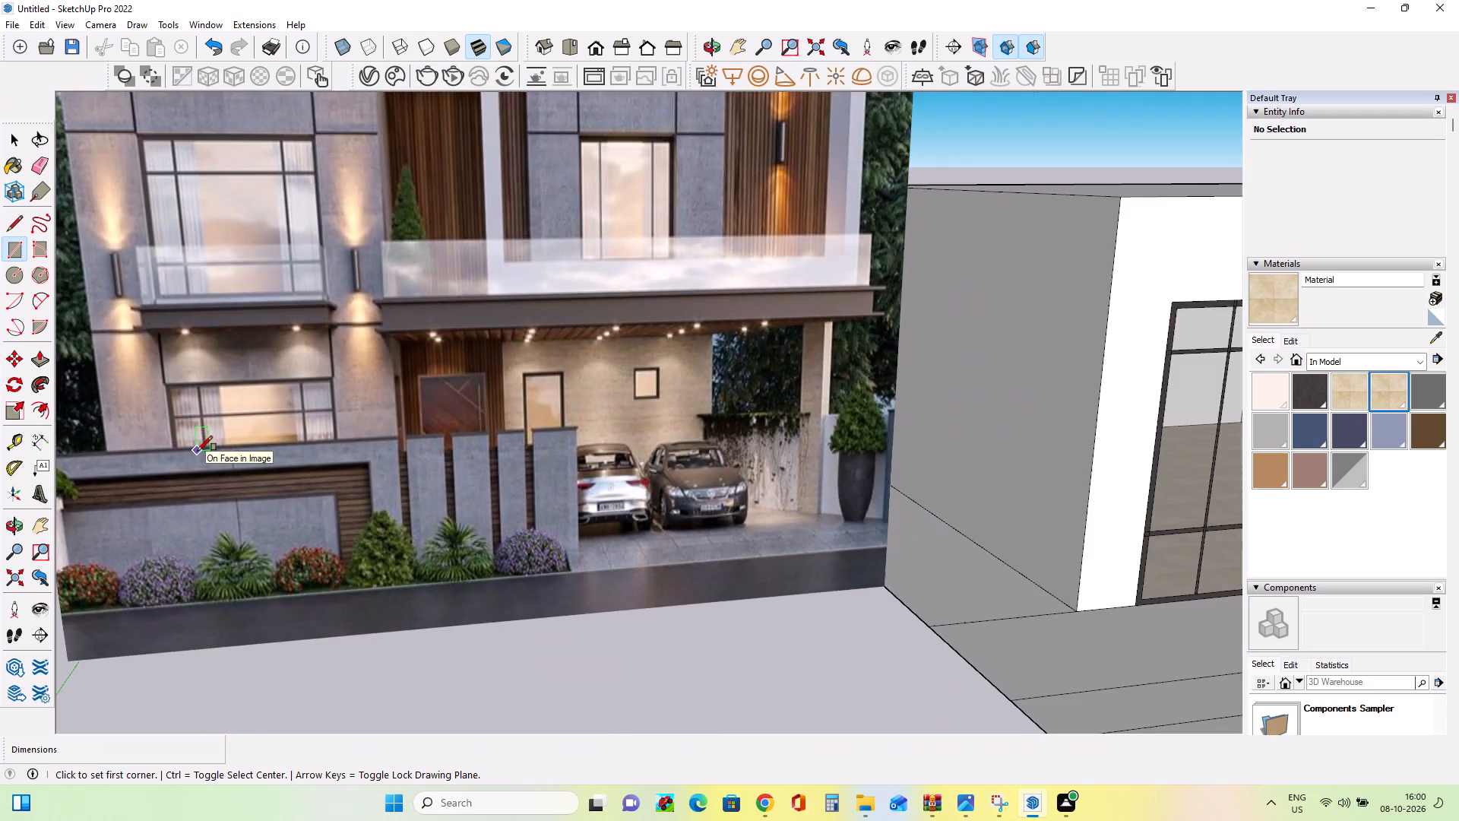
pyautogui.scroll(-4, 198, 451)
pyautogui.scroll(1, 198, 451)
pyautogui.scroll(-4, 198, 451)
pyautogui.moveTo(760, 521); pyautogui.dragTo(675, 521, button='middle')
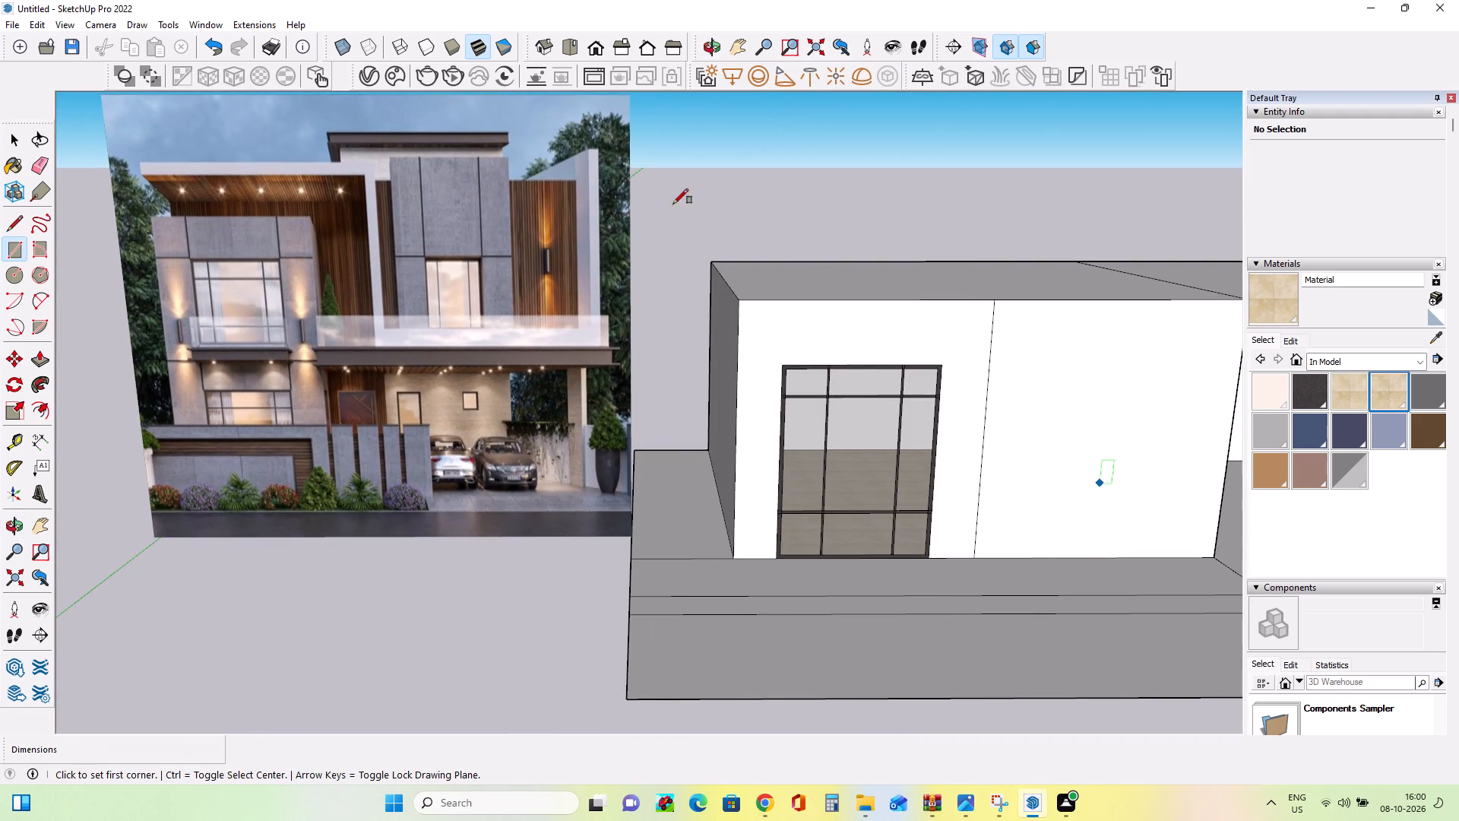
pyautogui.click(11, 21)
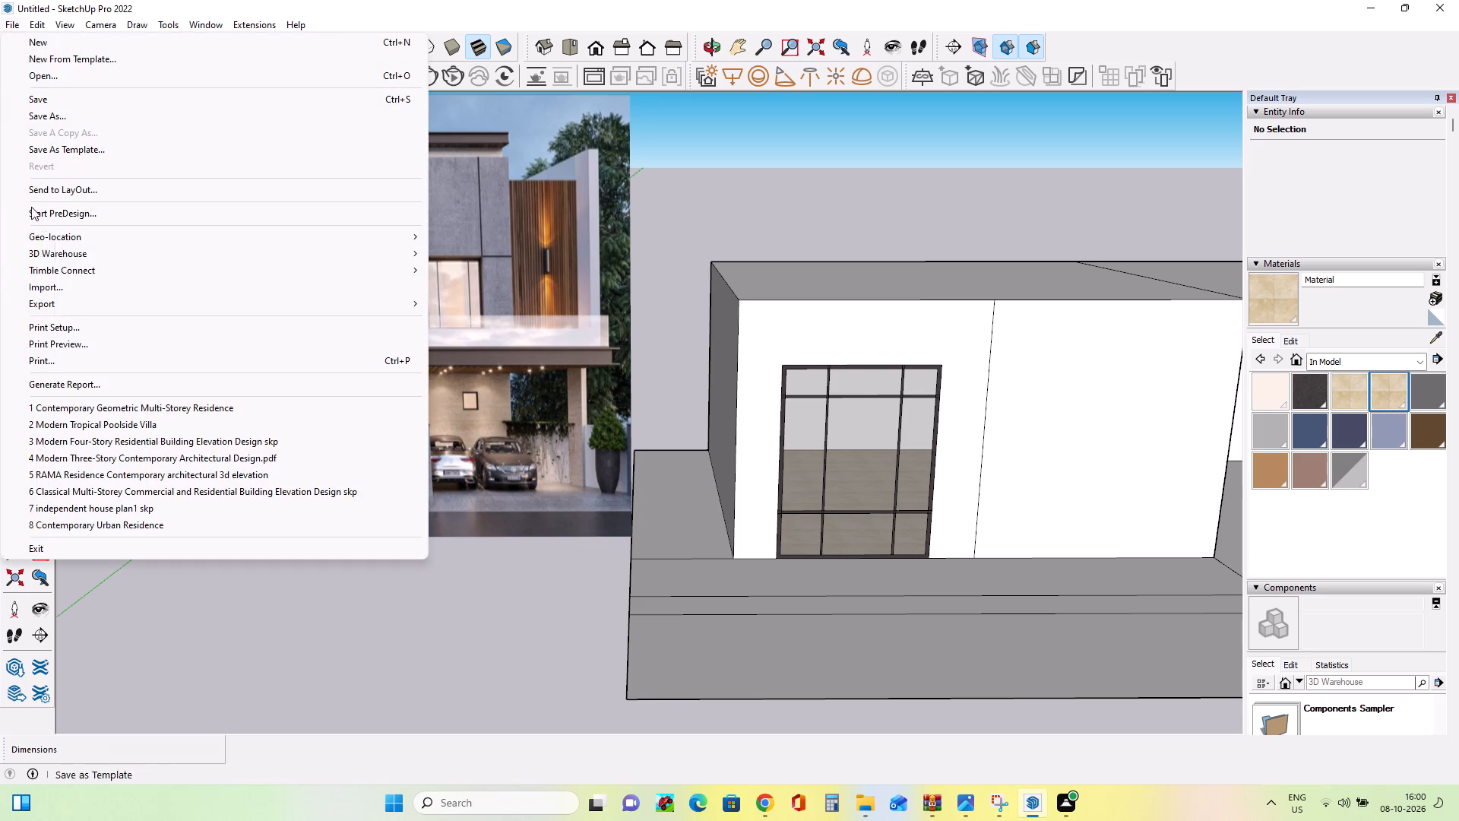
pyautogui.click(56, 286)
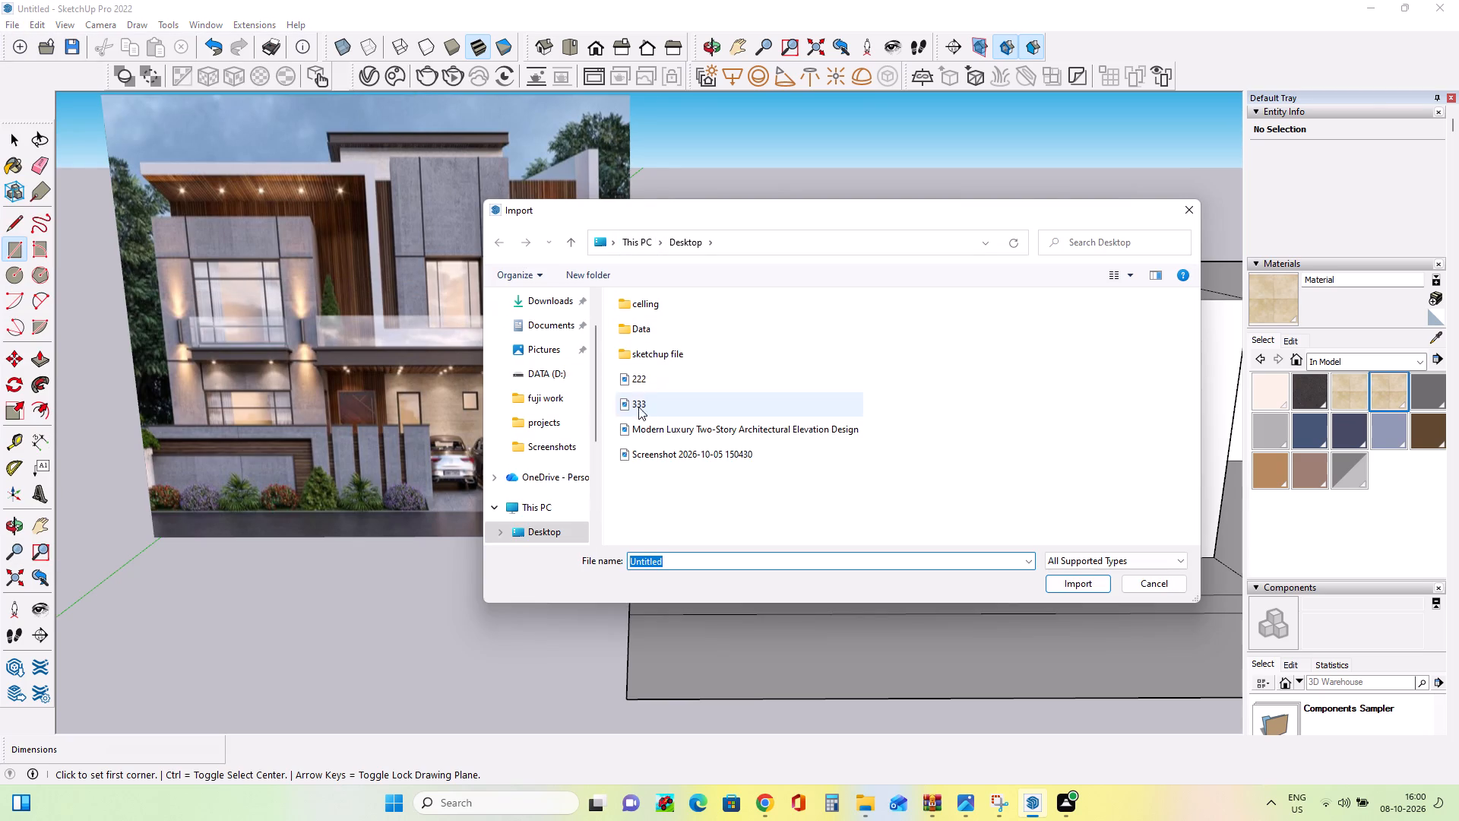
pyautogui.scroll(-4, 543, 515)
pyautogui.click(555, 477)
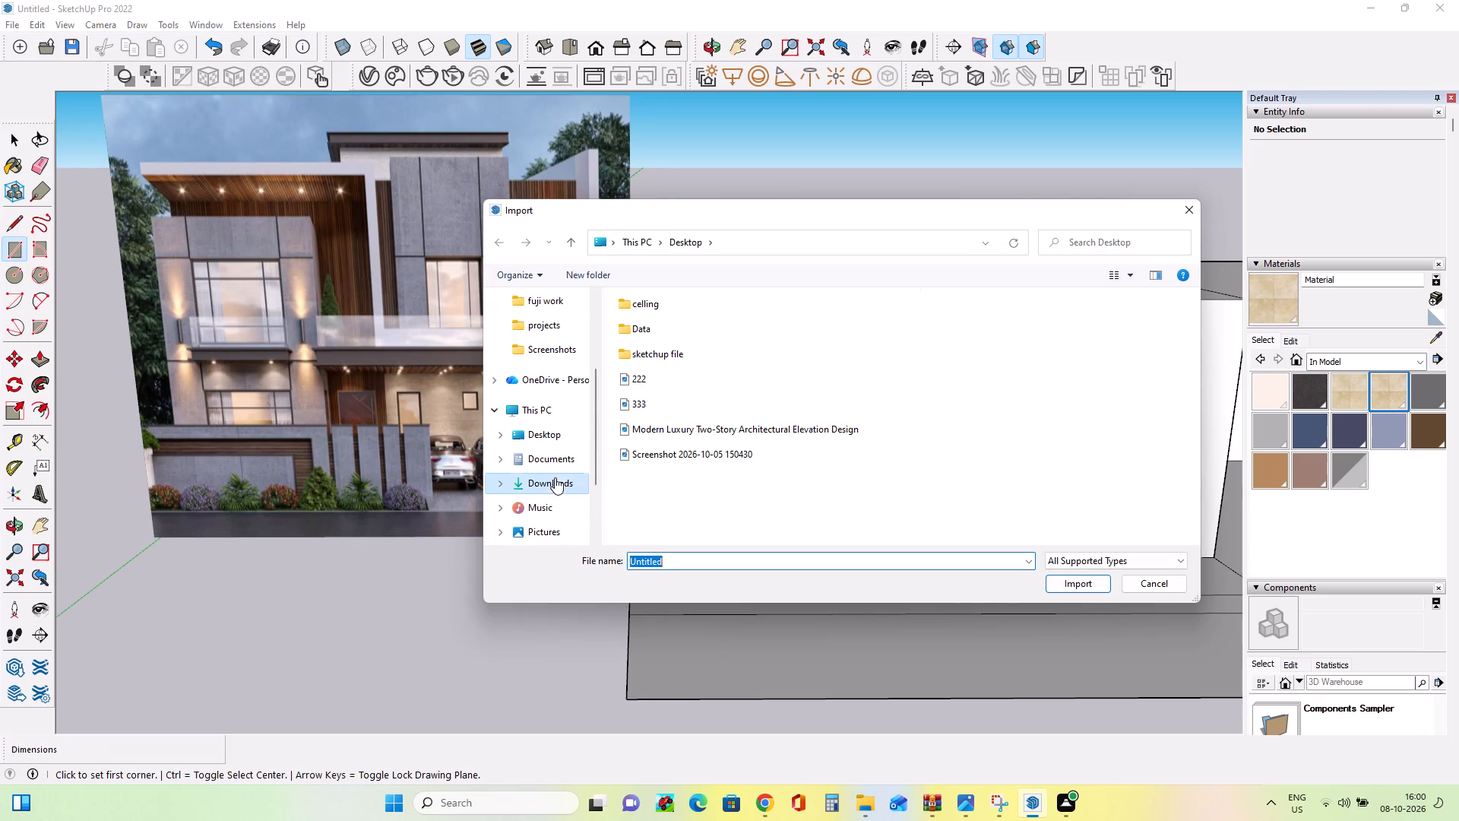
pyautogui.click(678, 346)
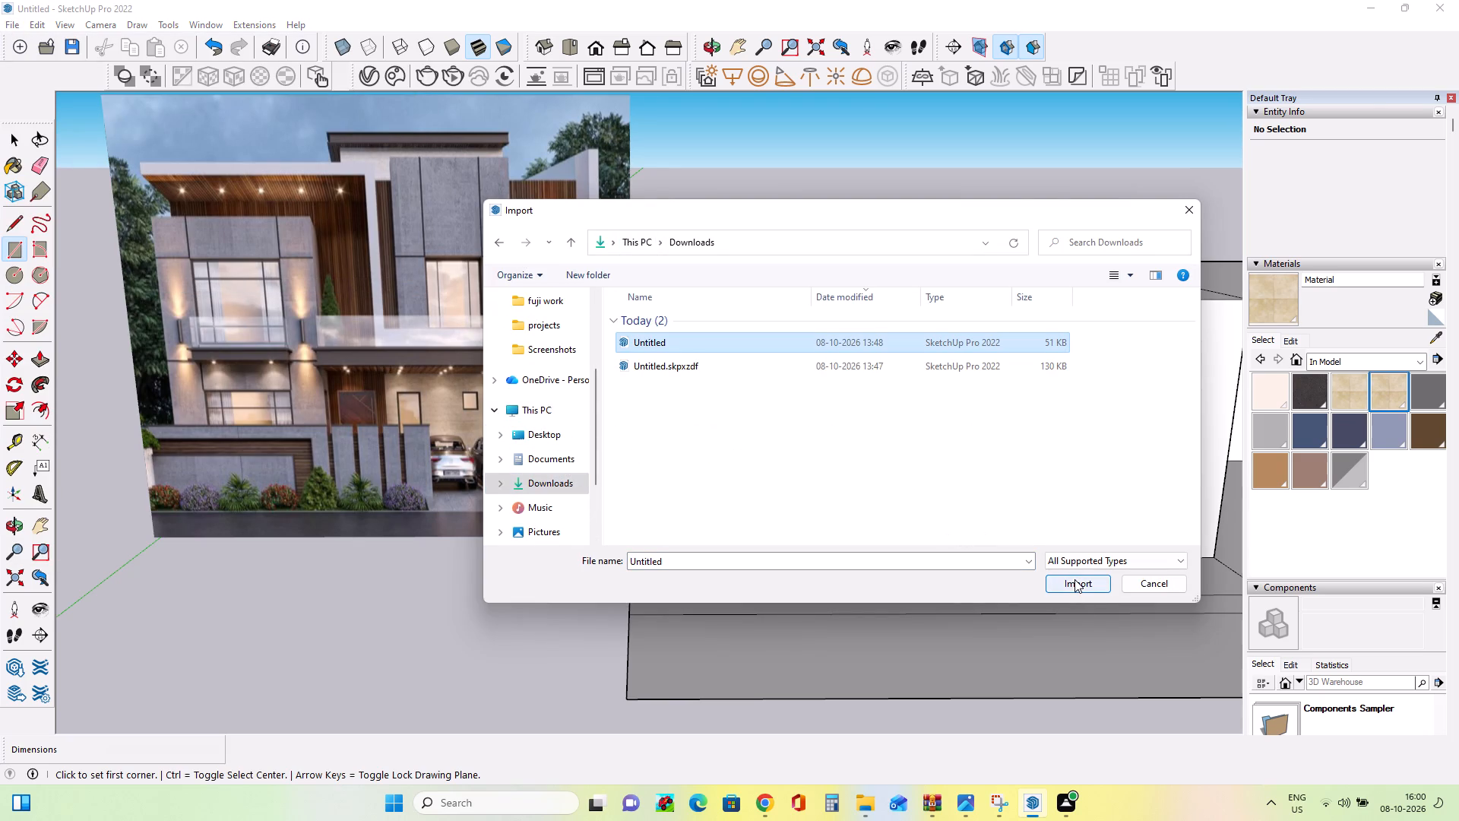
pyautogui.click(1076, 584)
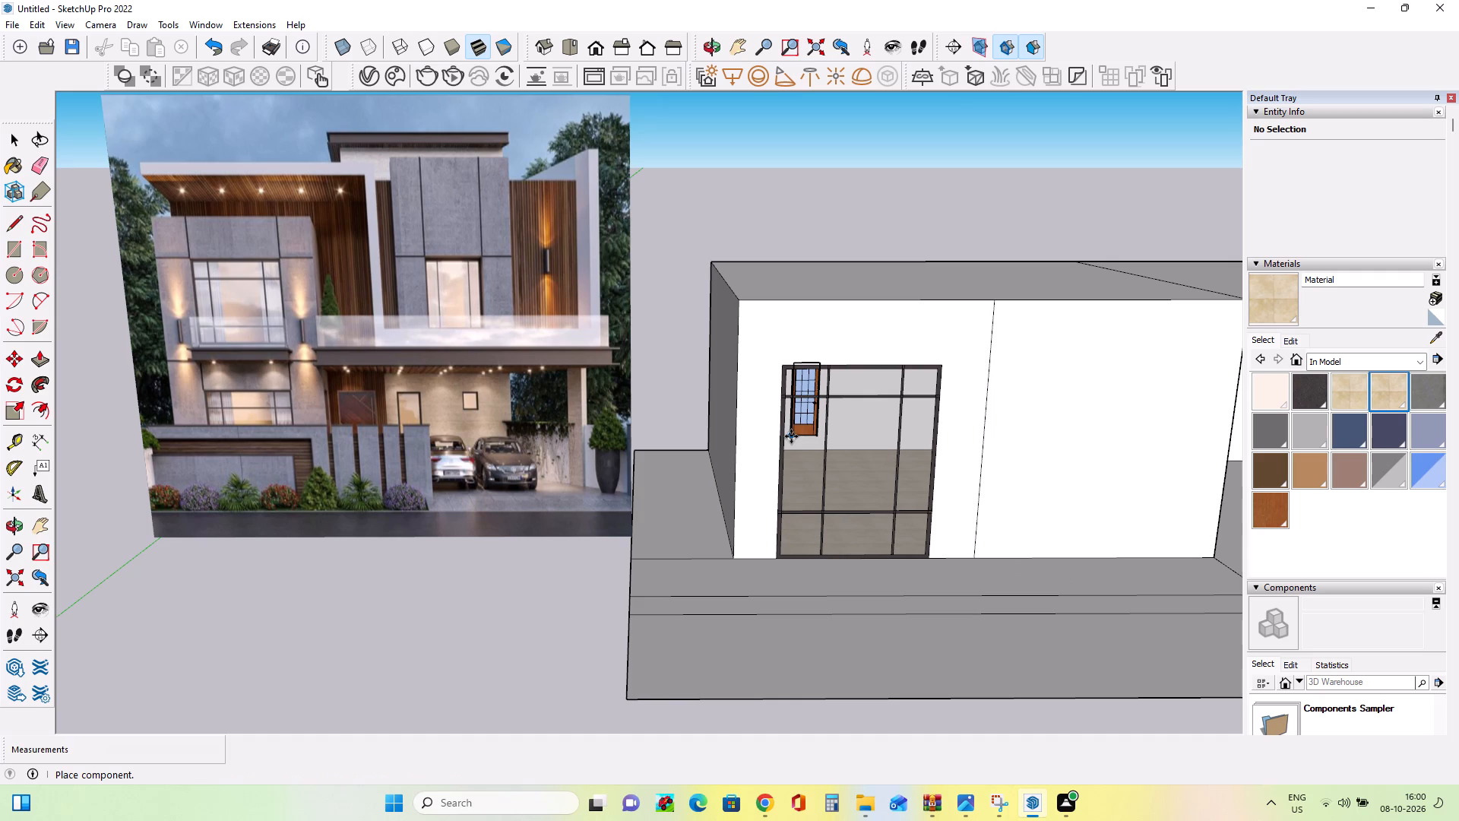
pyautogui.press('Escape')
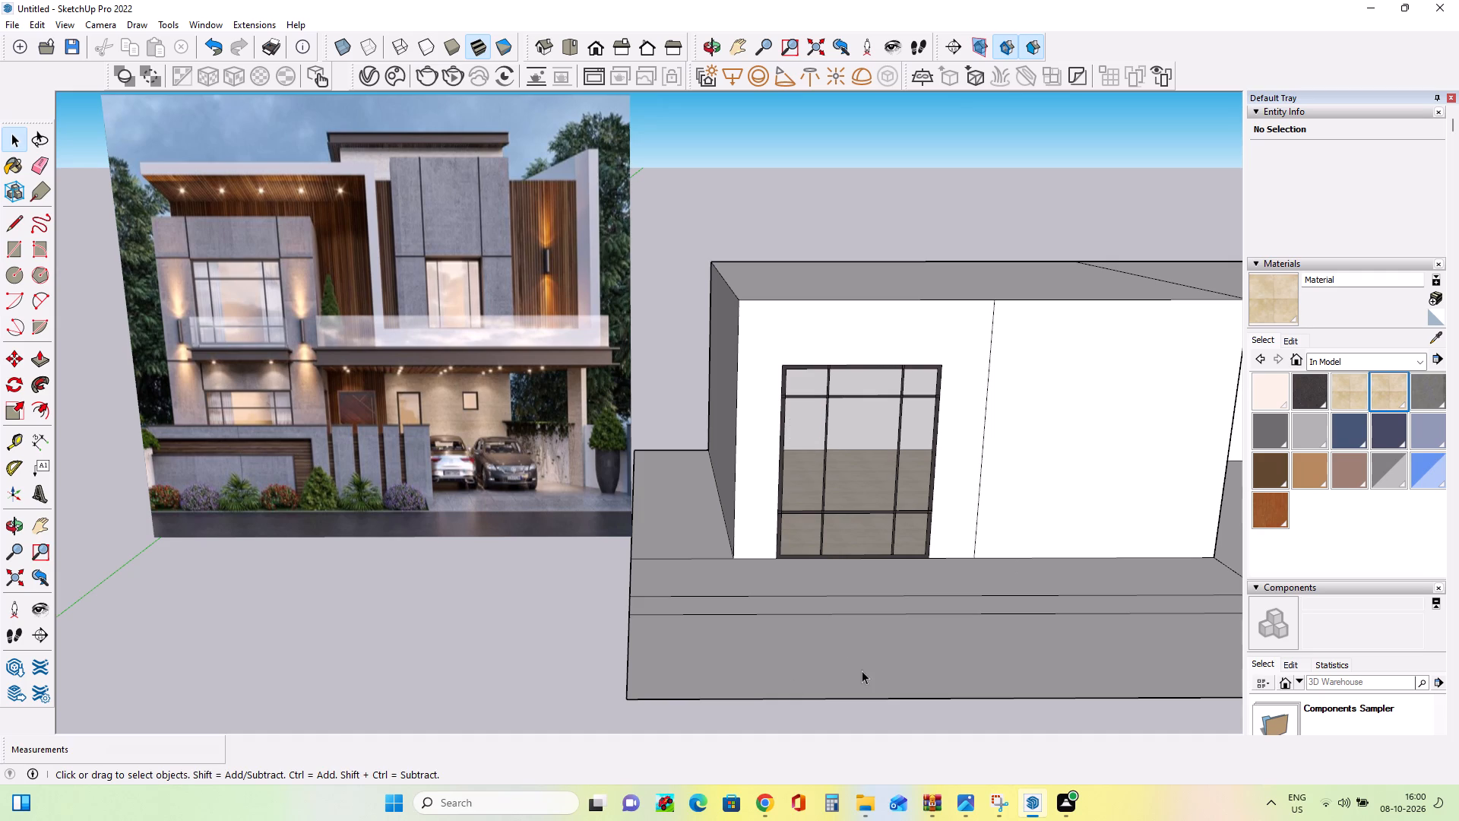
# Examine the whole ground-floor model, including the carport slab and side wall, beside the reference image.
pyautogui.scroll(-5, 429, 556)
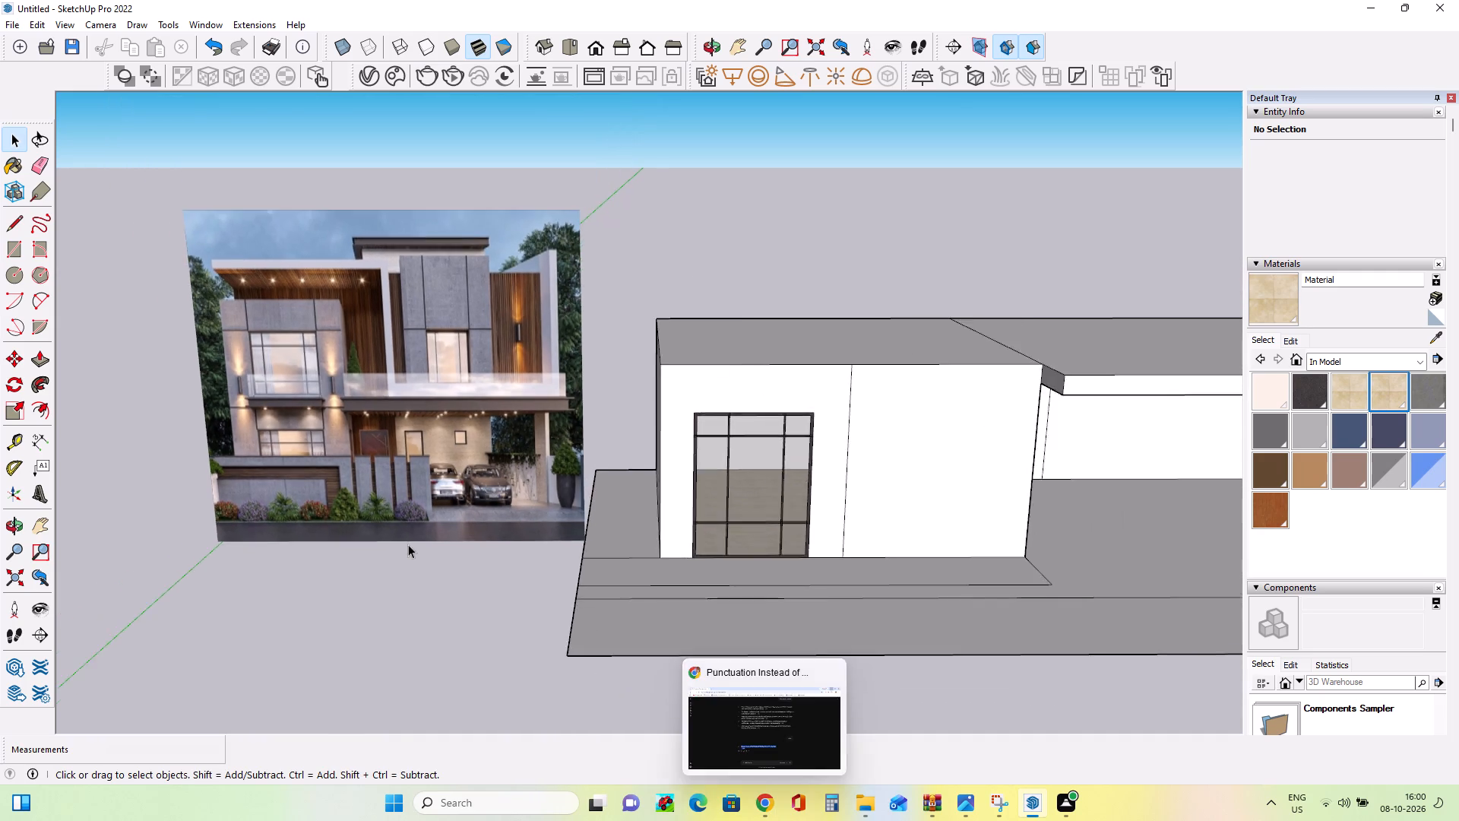
pyautogui.scroll(-6, 408, 544)
pyautogui.scroll(-3, 479, 574)
pyautogui.scroll(4, 780, 550)
pyautogui.moveTo(780, 540); pyautogui.dragTo(789, 504, button='middle')
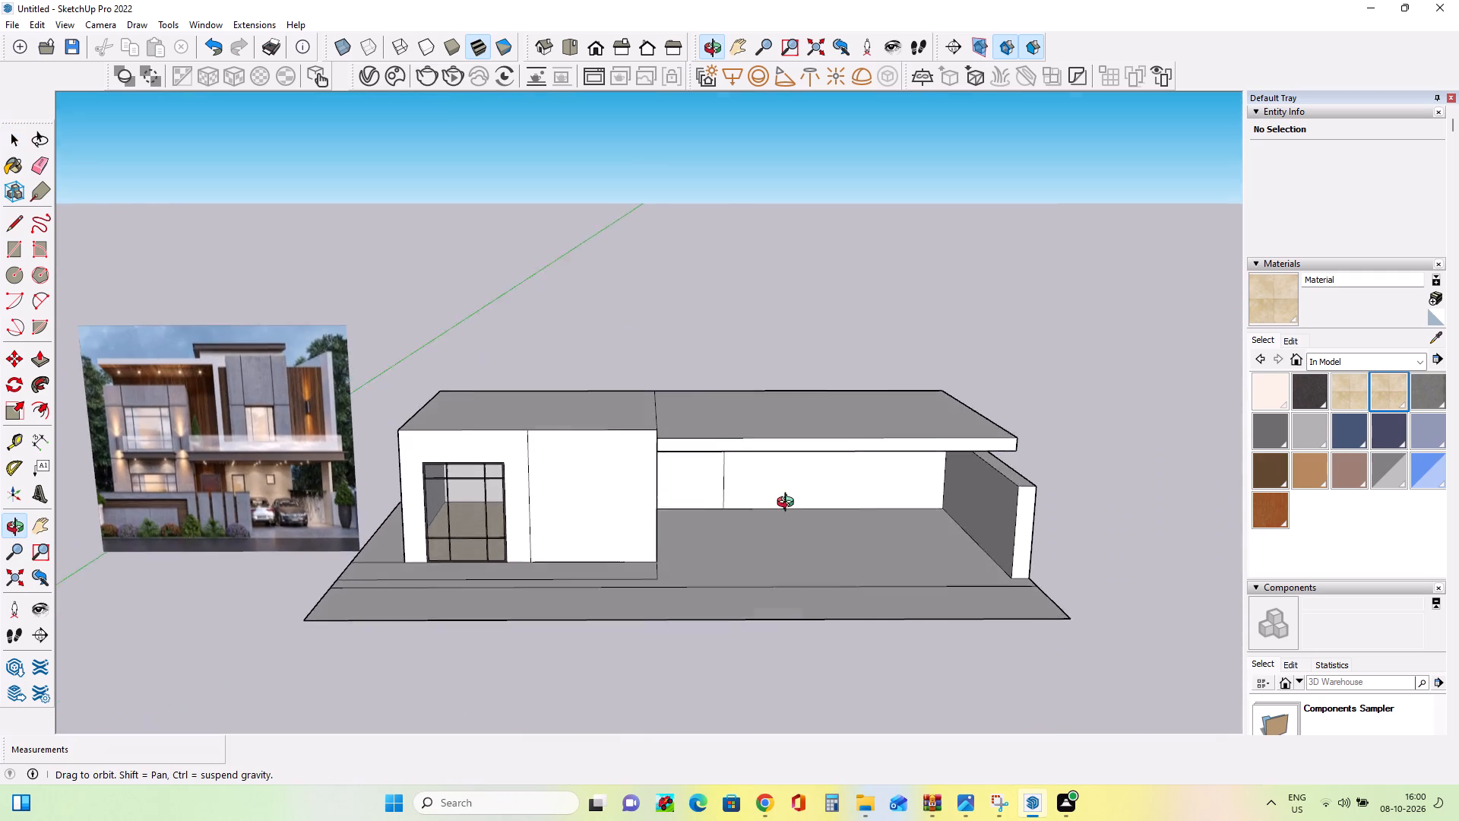
pyautogui.moveTo(789, 504); pyautogui.dragTo(799, 466, button='middle')
pyautogui.moveTo(812, 490); pyautogui.dragTo(818, 533, button='middle')
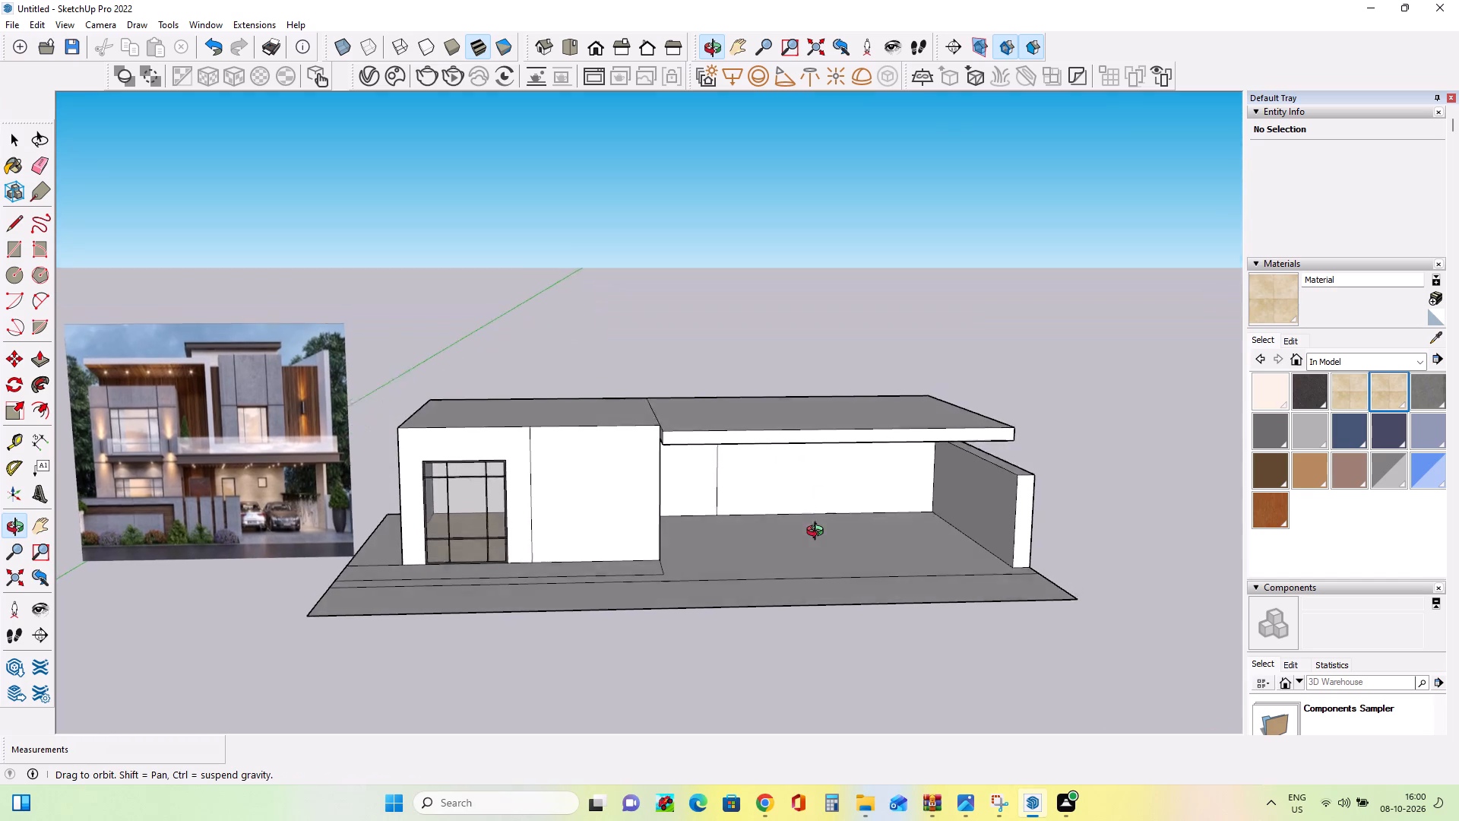
pyautogui.moveTo(818, 533); pyautogui.dragTo(818, 534, button='middle')
pyautogui.scroll(6, 290, 466)
pyautogui.moveTo(292, 454); pyautogui.dragTo(351, 470, button='middle')
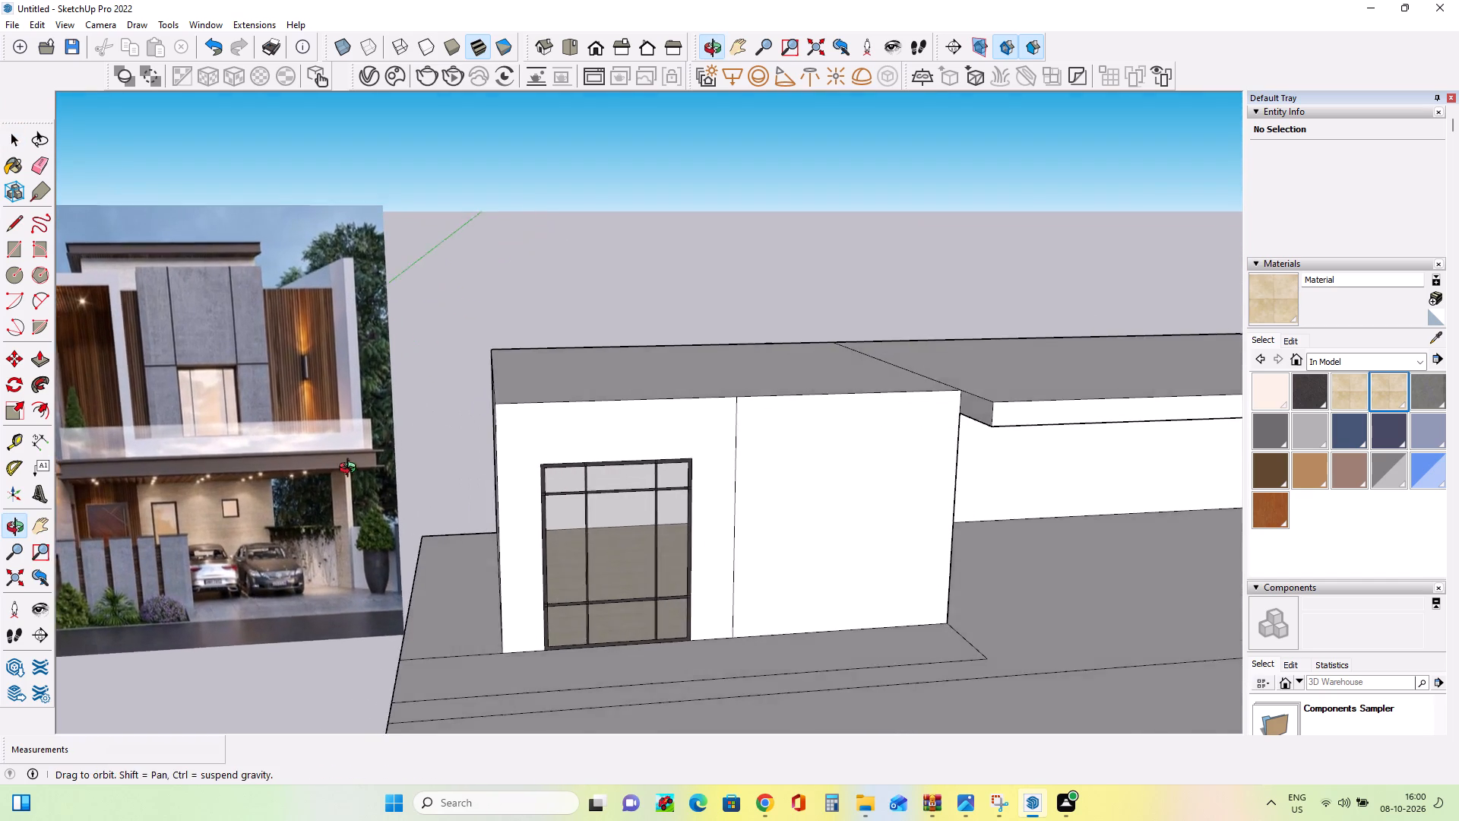
pyautogui.moveTo(351, 470); pyautogui.dragTo(371, 474, button='middle')
pyautogui.scroll(-3, 371, 474)
pyautogui.scroll(2, 214, 479)
pyautogui.scroll(-7, 214, 479)
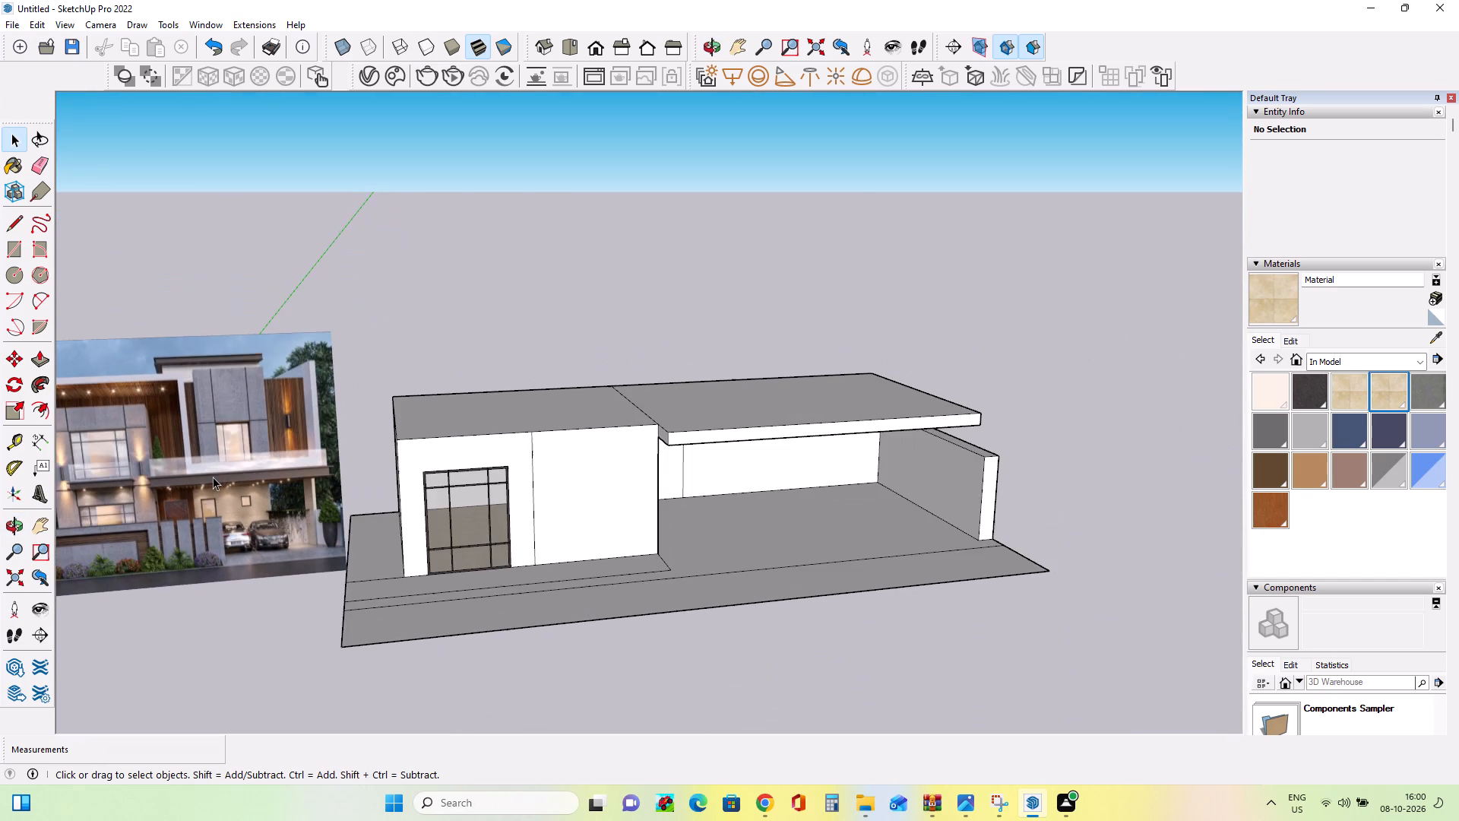
pyautogui.scroll(-1, 213, 477)
pyautogui.middleClick(546, 519)
pyautogui.scroll(4, 551, 389)
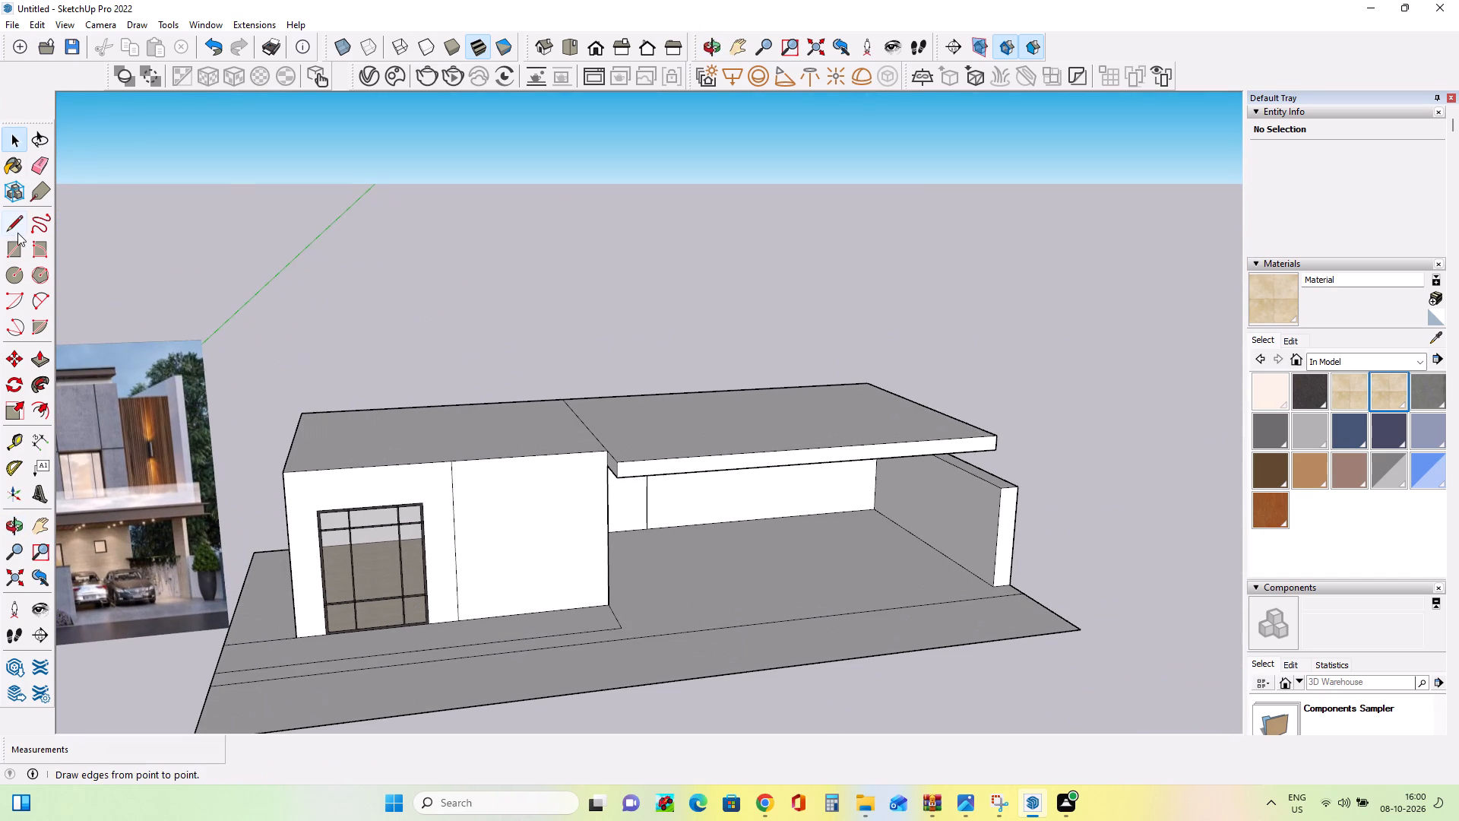
# Draw a line across the carport slab's short side edge, just below and parallel to its top, from wall corner to outer corner.
pyautogui.click(17, 221)
pyautogui.moveTo(501, 443); pyautogui.dragTo(682, 545, button='middle')
pyautogui.scroll(9, 635, 483)
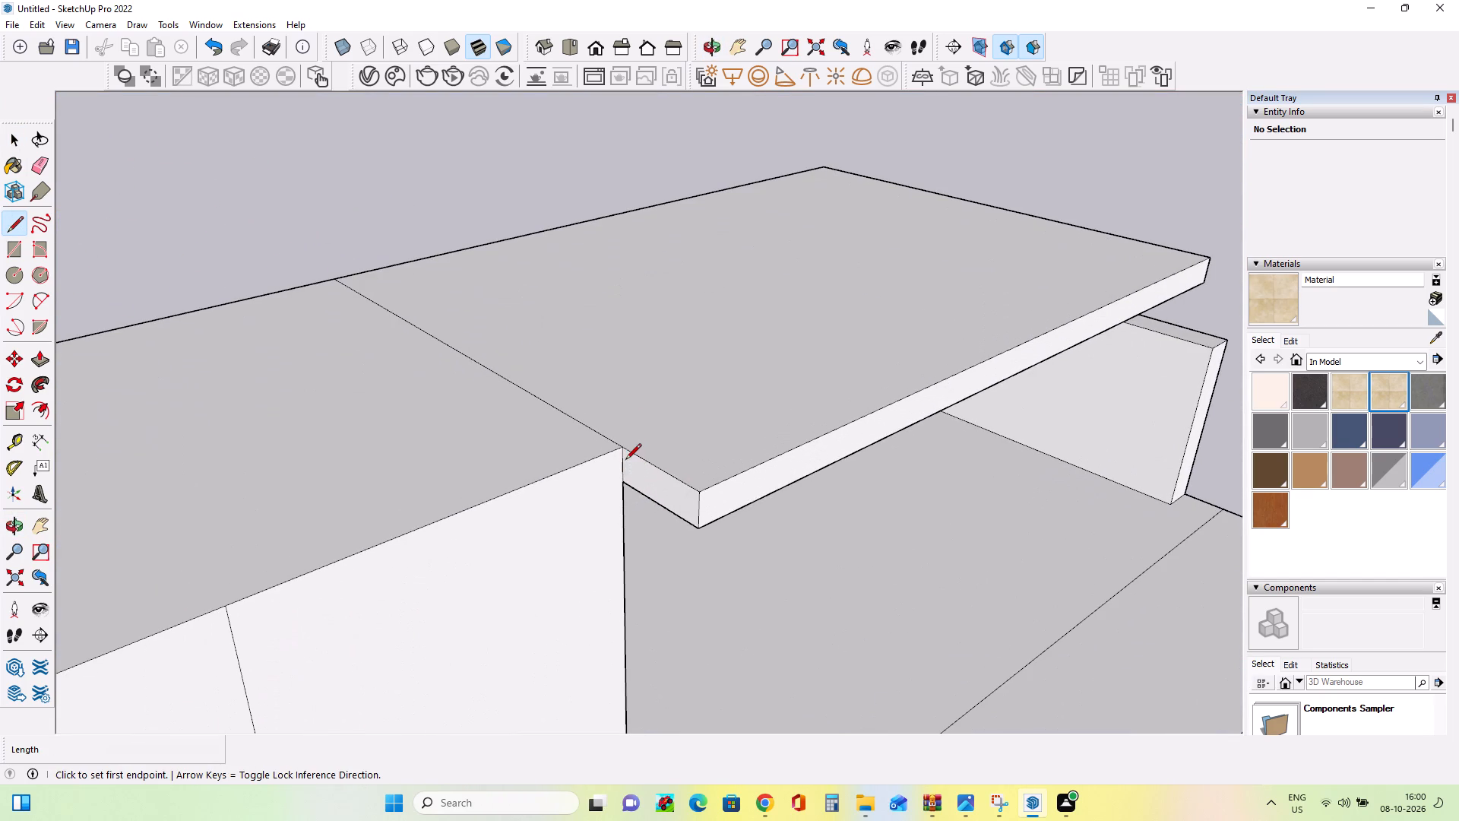
pyautogui.click(620, 464)
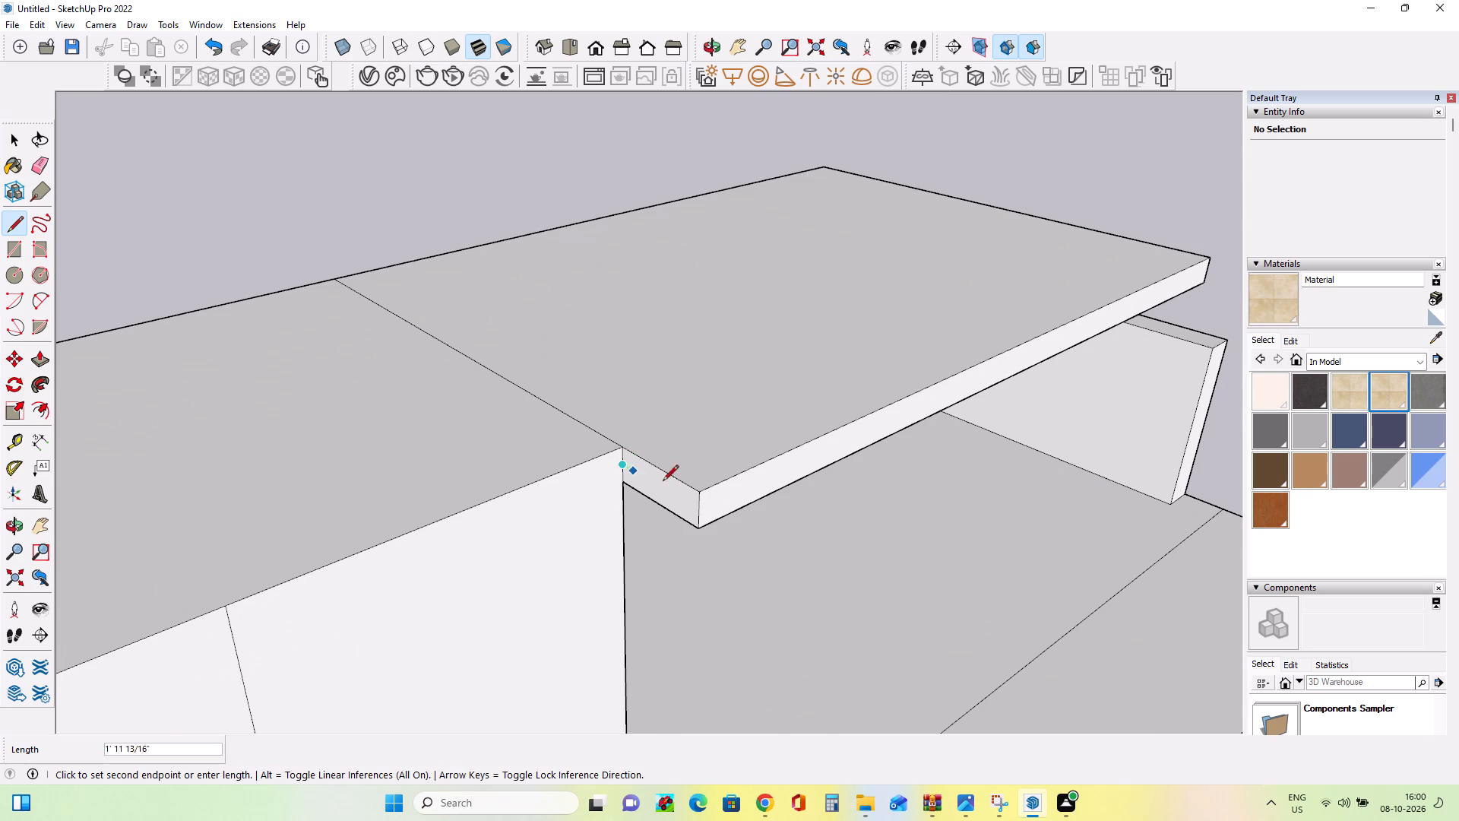
pyautogui.press('Escape')
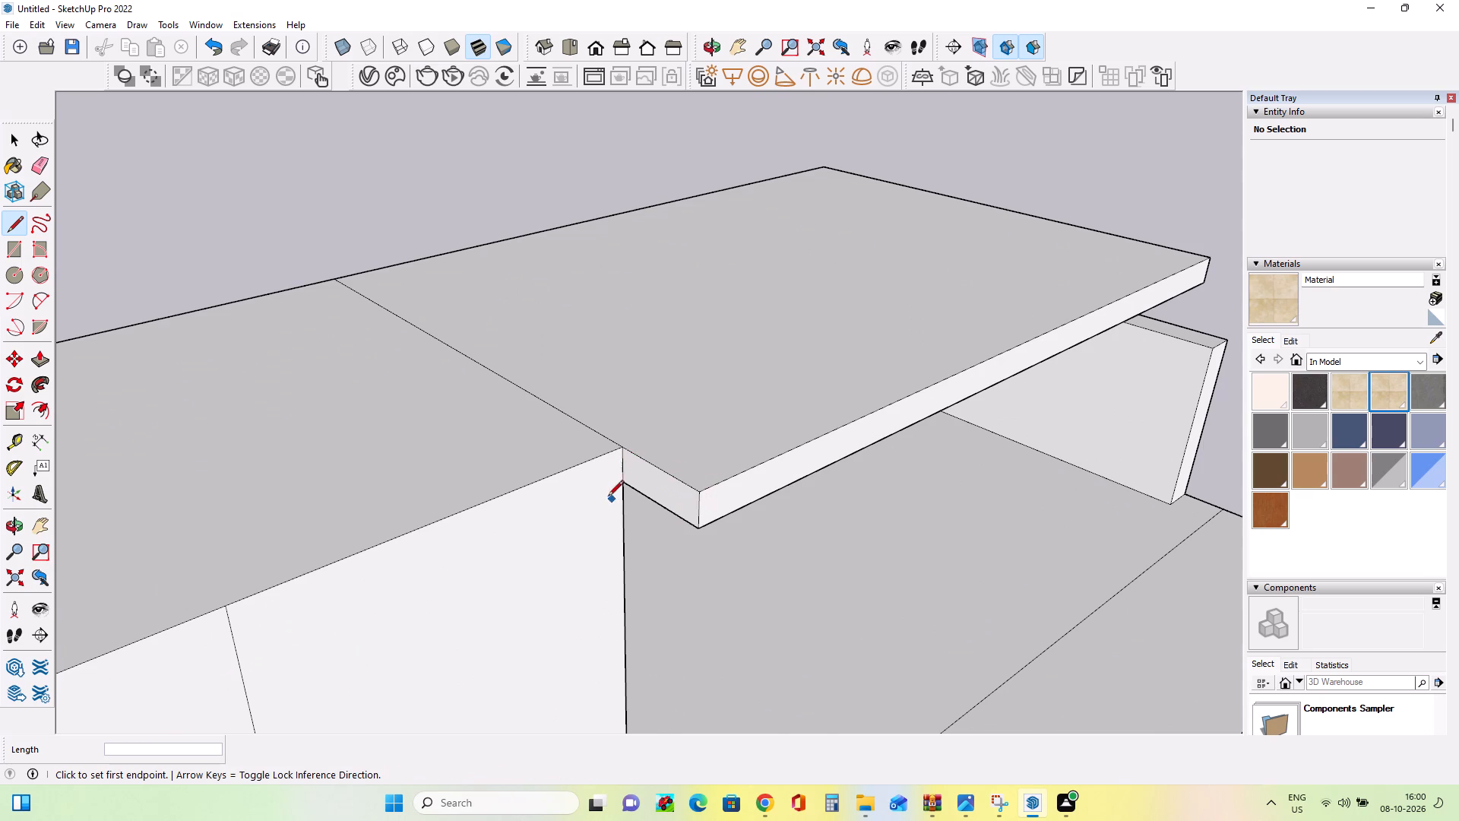
pyautogui.scroll(8, 619, 471)
pyautogui.click(626, 451)
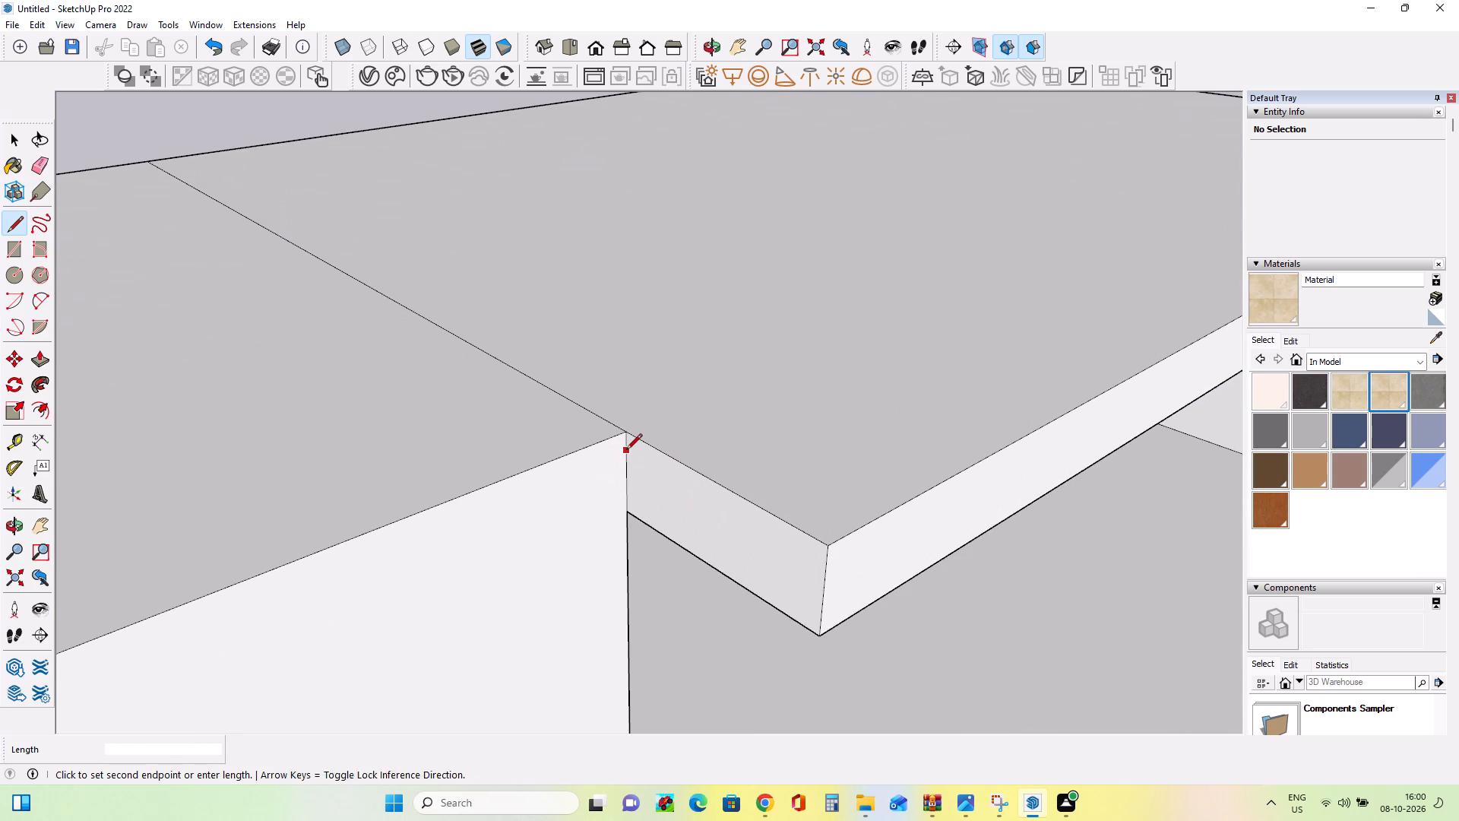
pyautogui.click(827, 562)
pyautogui.scroll(-5, 806, 564)
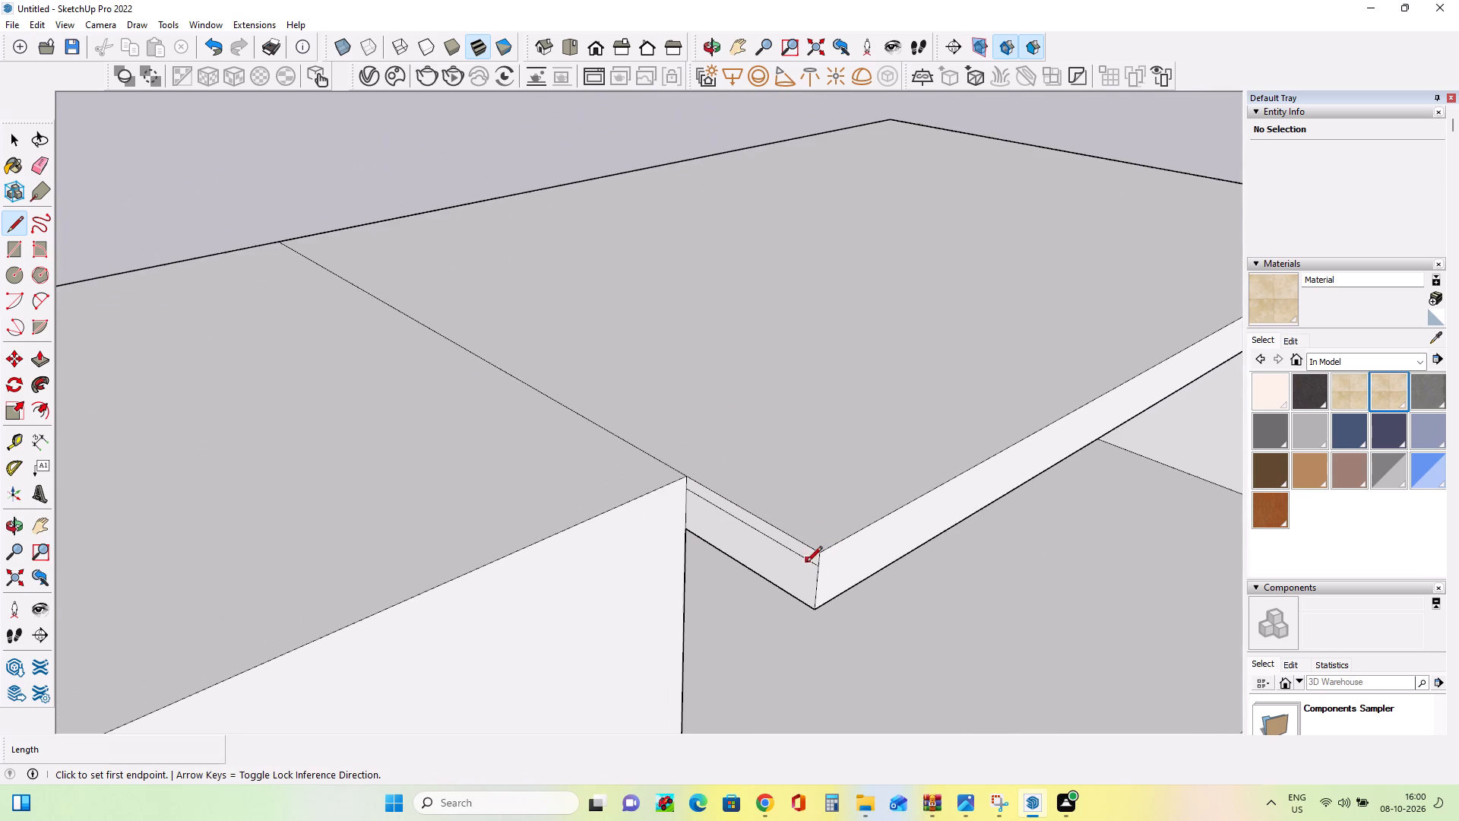
# Continue the dividing line along the carport slab's front edge to its far end, about 59' 5 1/2" long.
pyautogui.moveTo(847, 571); pyautogui.dragTo(663, 480, button='middle')
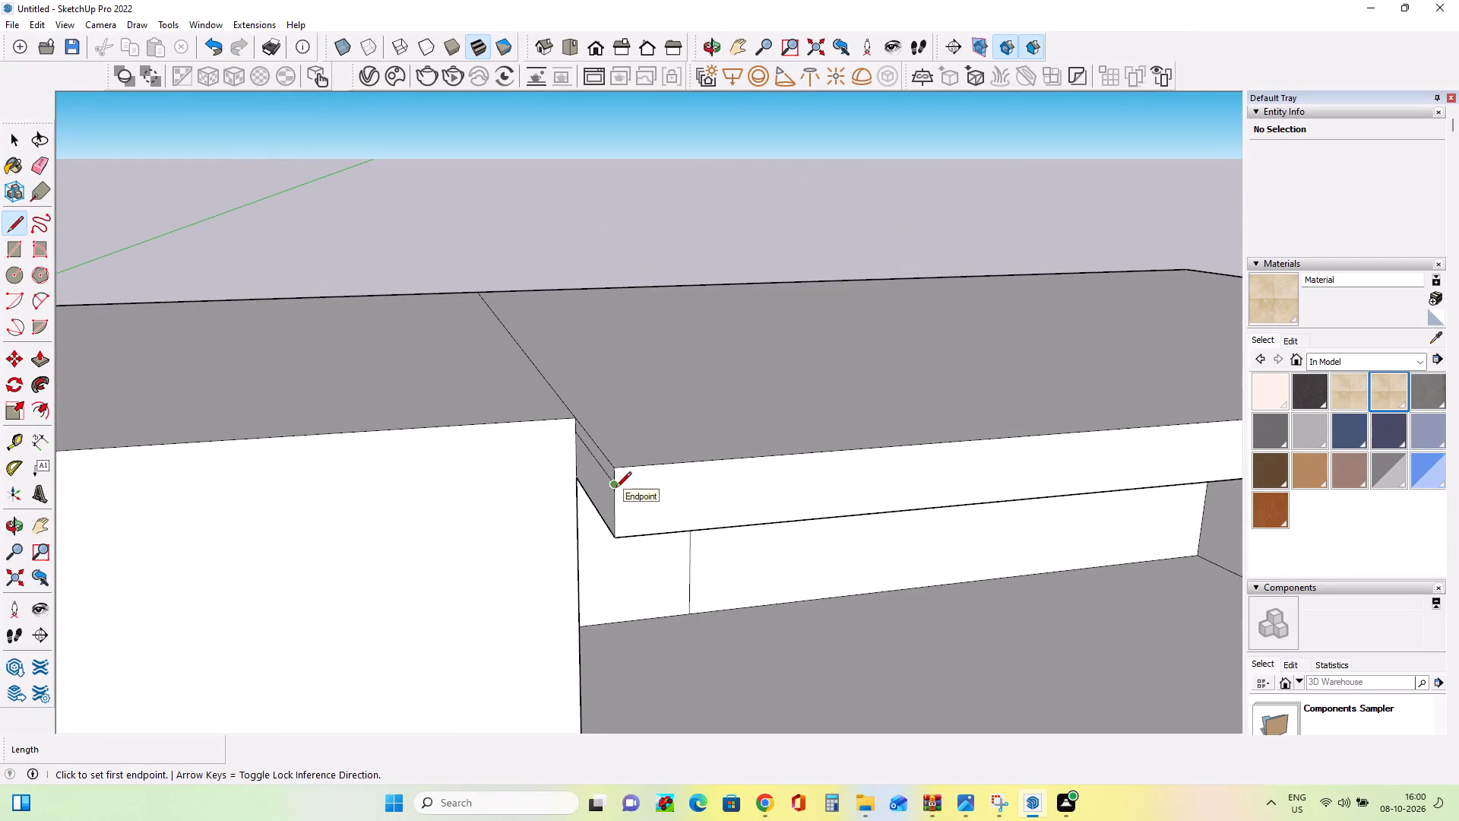
pyautogui.click(616, 489)
pyautogui.scroll(-8, 675, 492)
pyautogui.scroll(1, 628, 486)
pyautogui.scroll(-5, 628, 486)
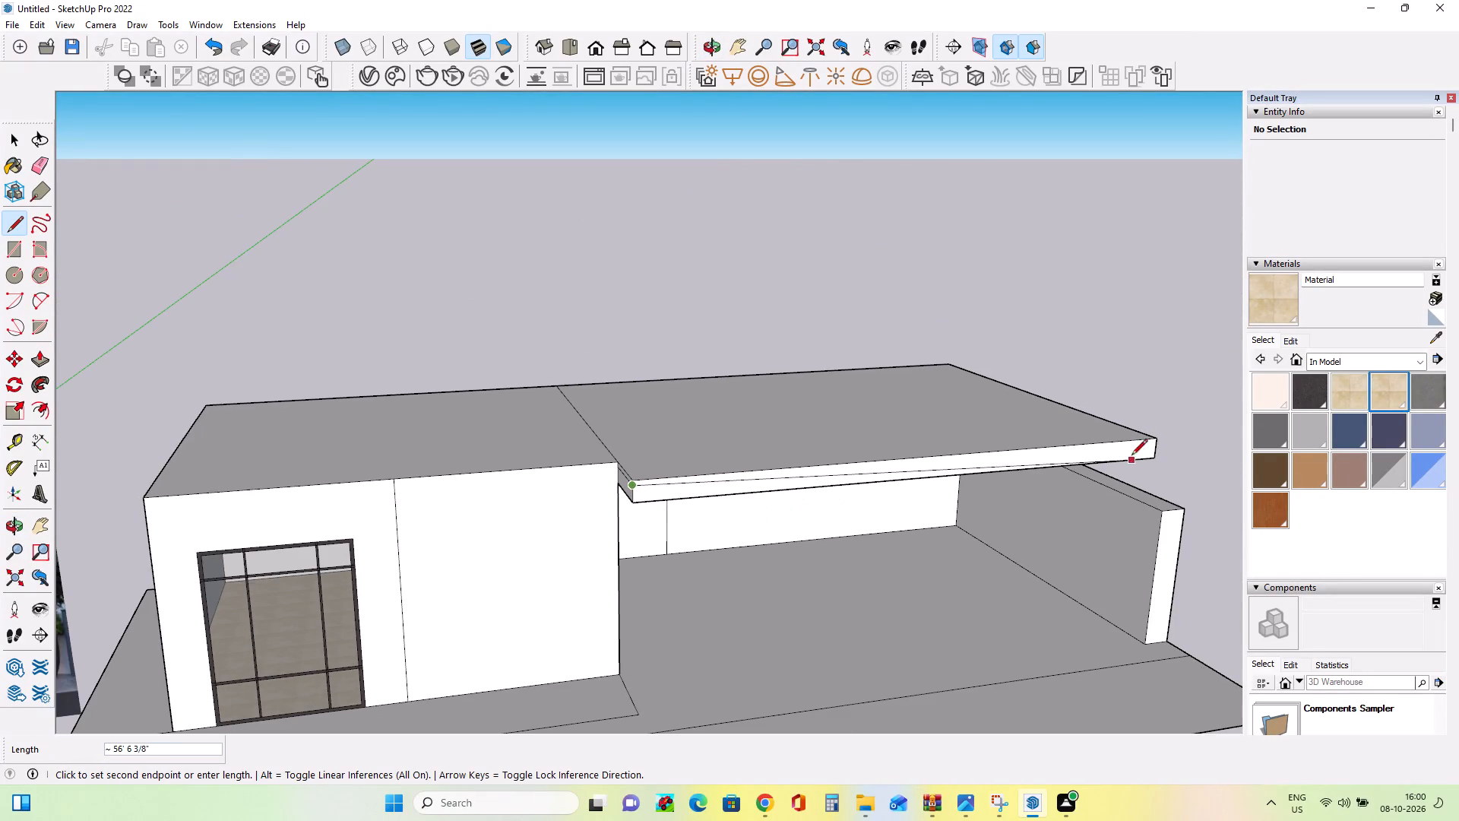
pyautogui.scroll(6, 1159, 452)
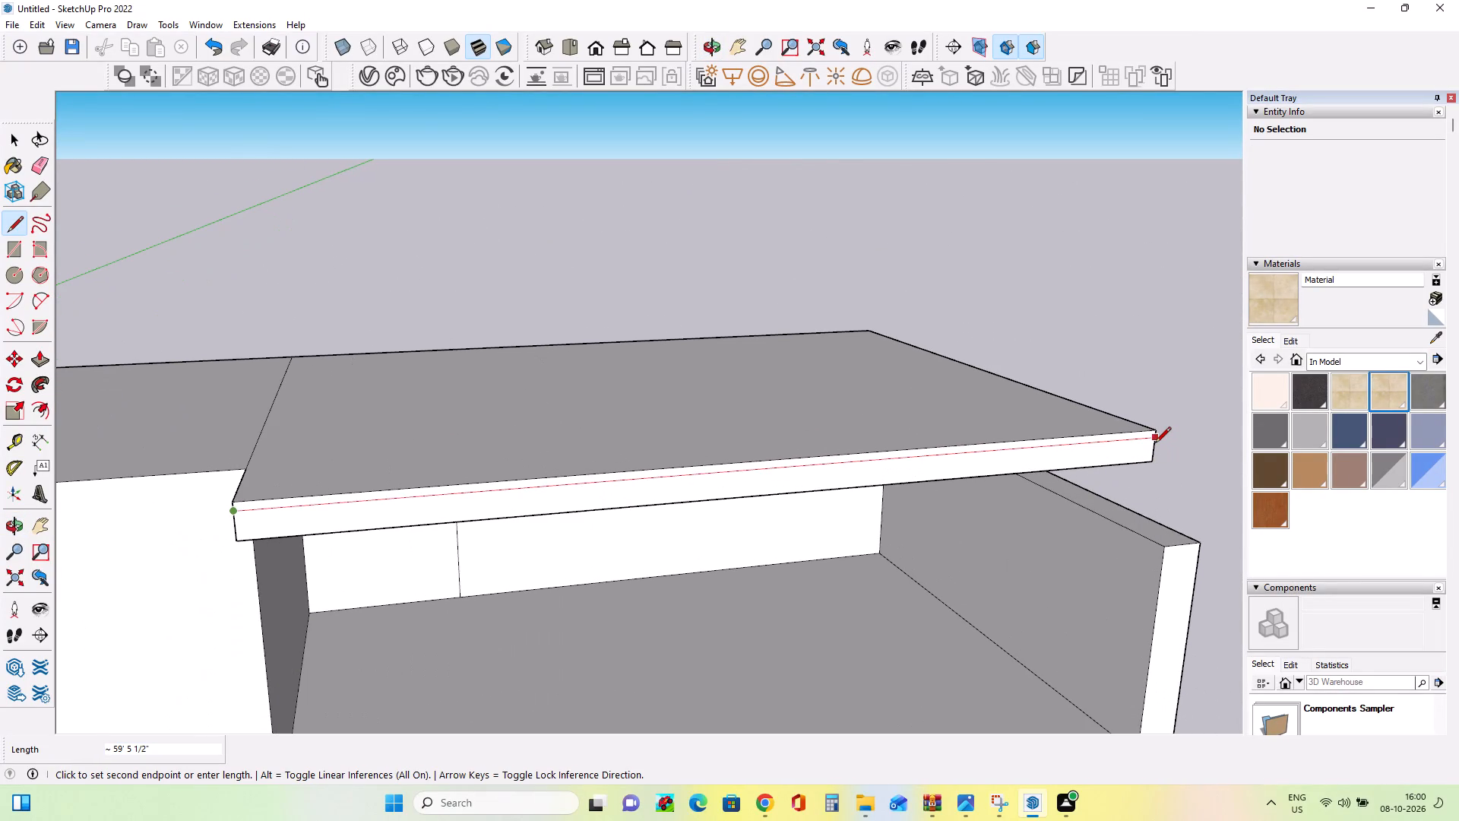
pyautogui.click(1155, 444)
pyautogui.scroll(-4, 1111, 498)
pyautogui.moveTo(1110, 497); pyautogui.dragTo(1108, 521, button='middle')
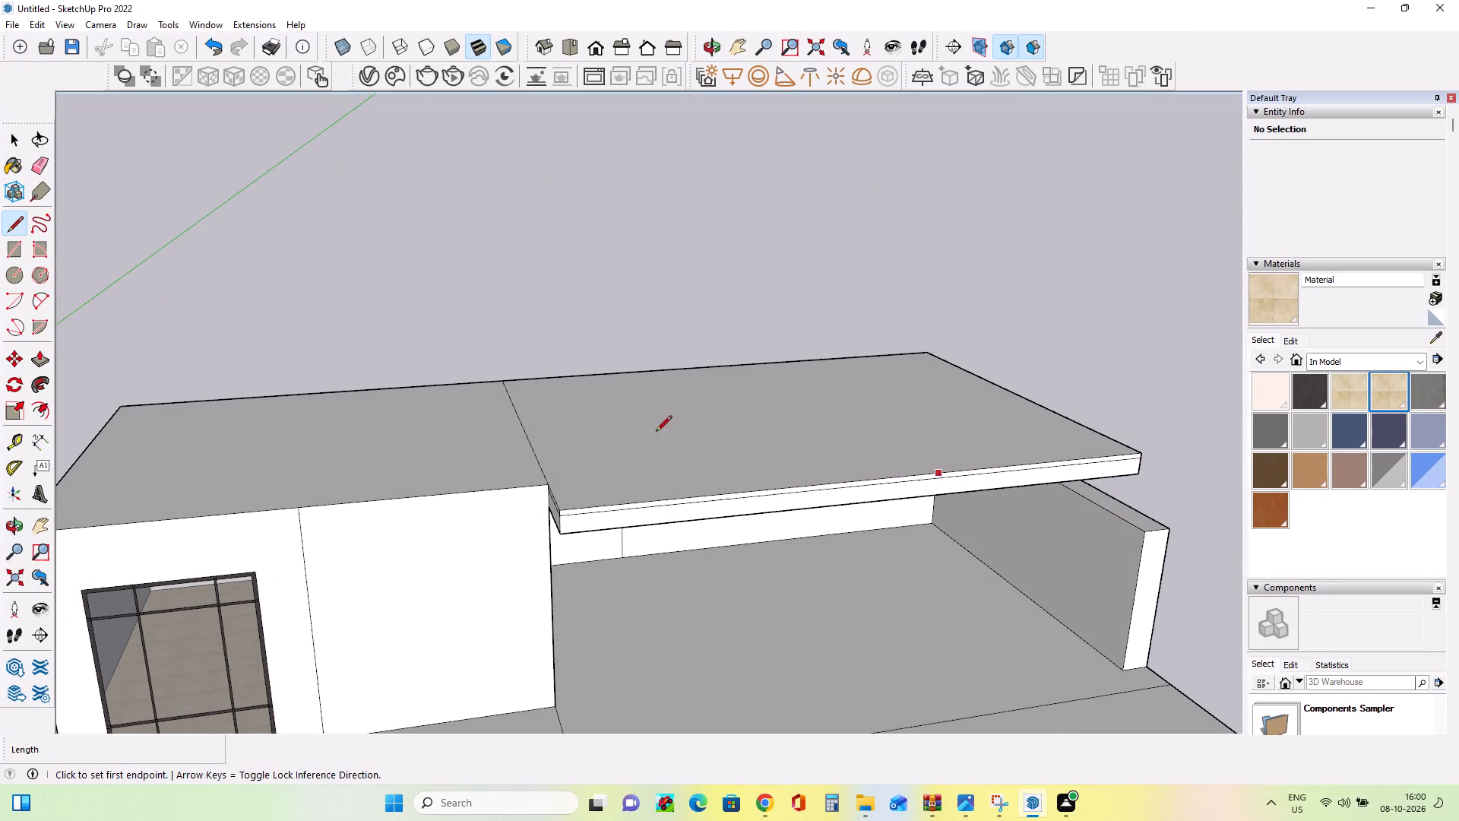
# Pull the slab edge's thin upper strips outward as a lip, about 11 3/4" at the front and 1' 1 5/8" at the side.
pyautogui.click(21, 363)
pyautogui.click(40, 359)
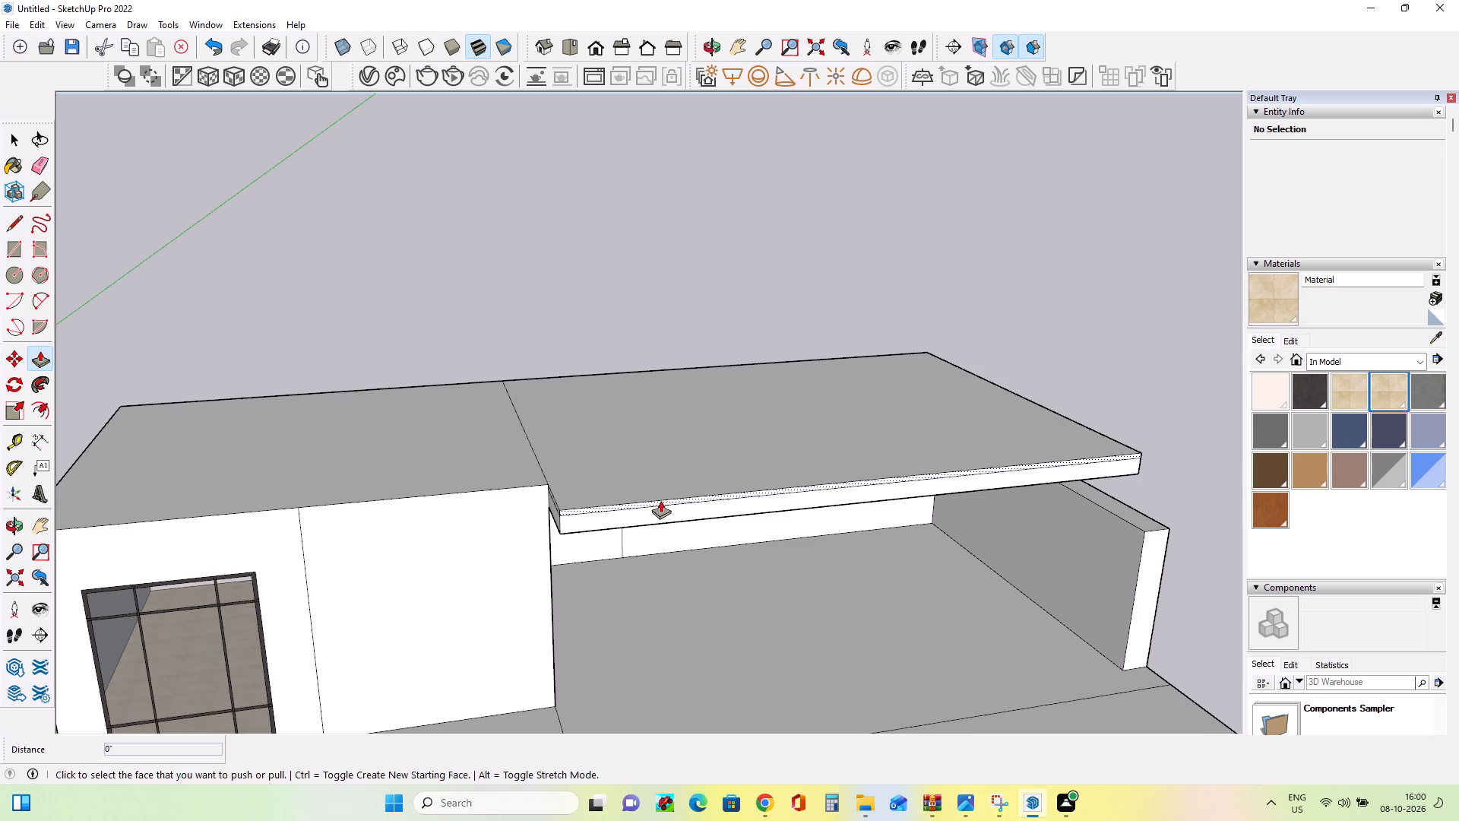
pyautogui.click(660, 500)
pyautogui.click(660, 506)
pyautogui.moveTo(549, 560); pyautogui.dragTo(759, 560, button='middle')
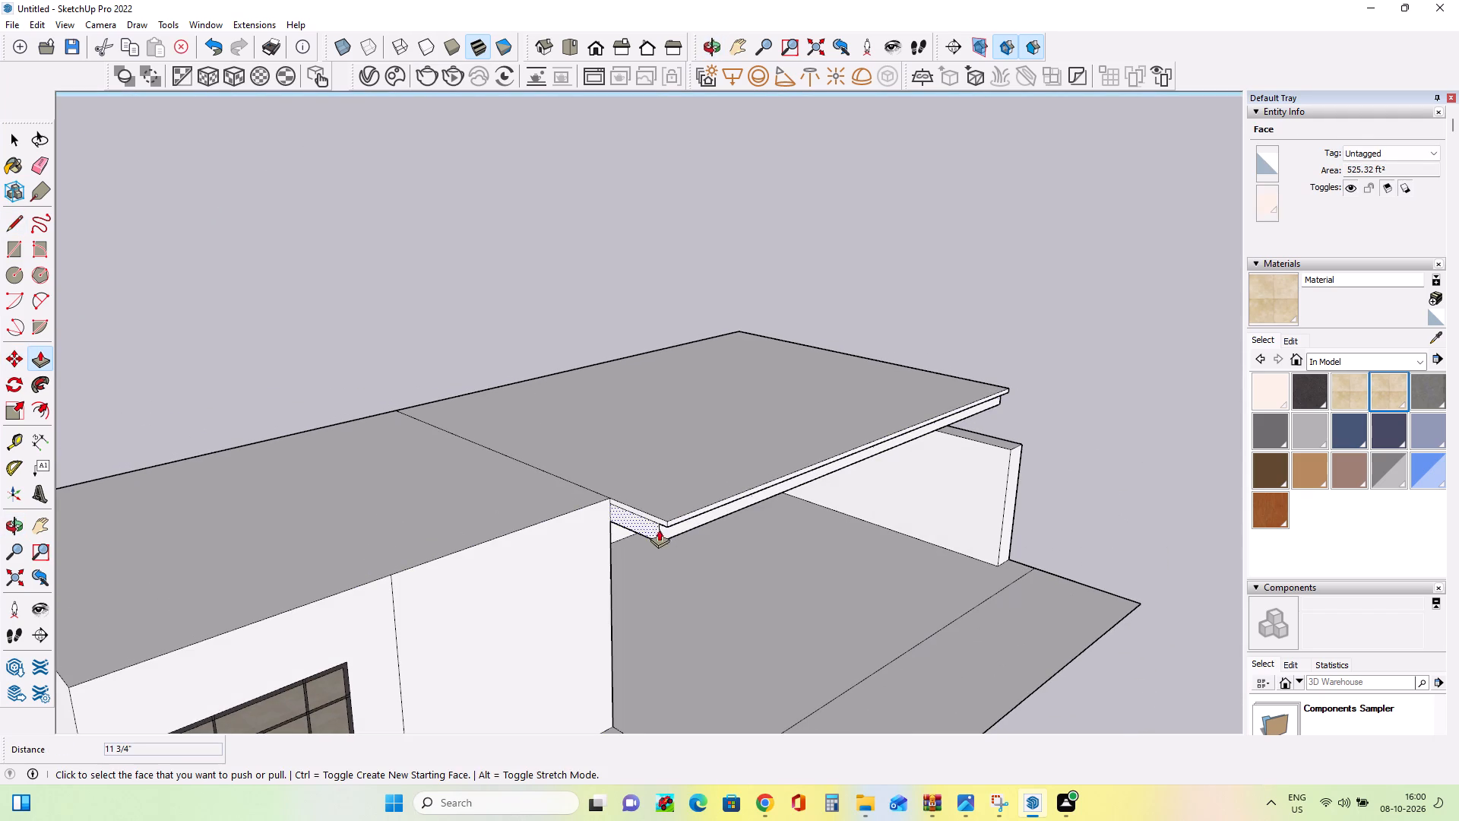
pyautogui.click(655, 515)
pyautogui.press('Escape')
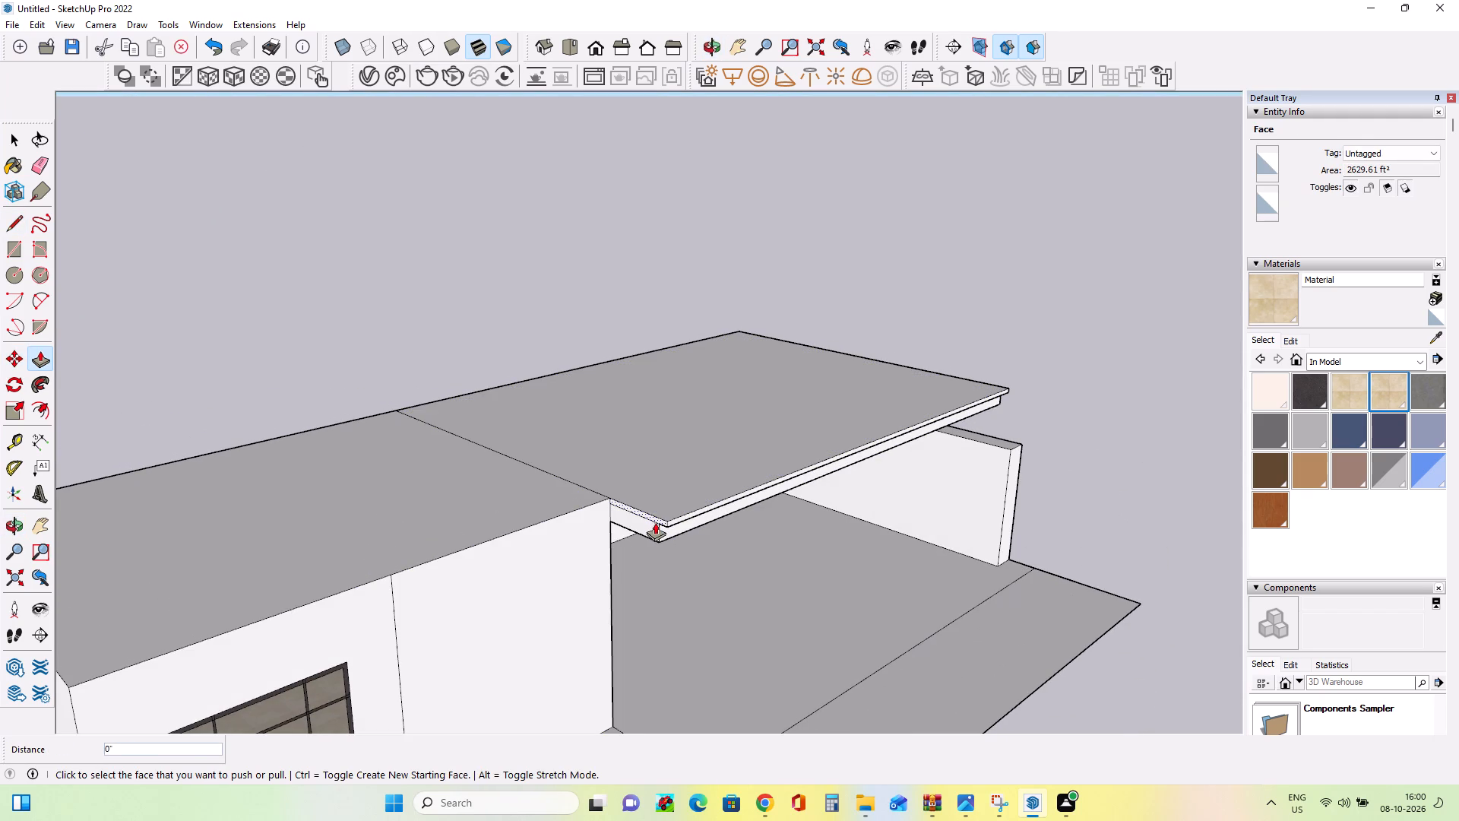
pyautogui.click(657, 518)
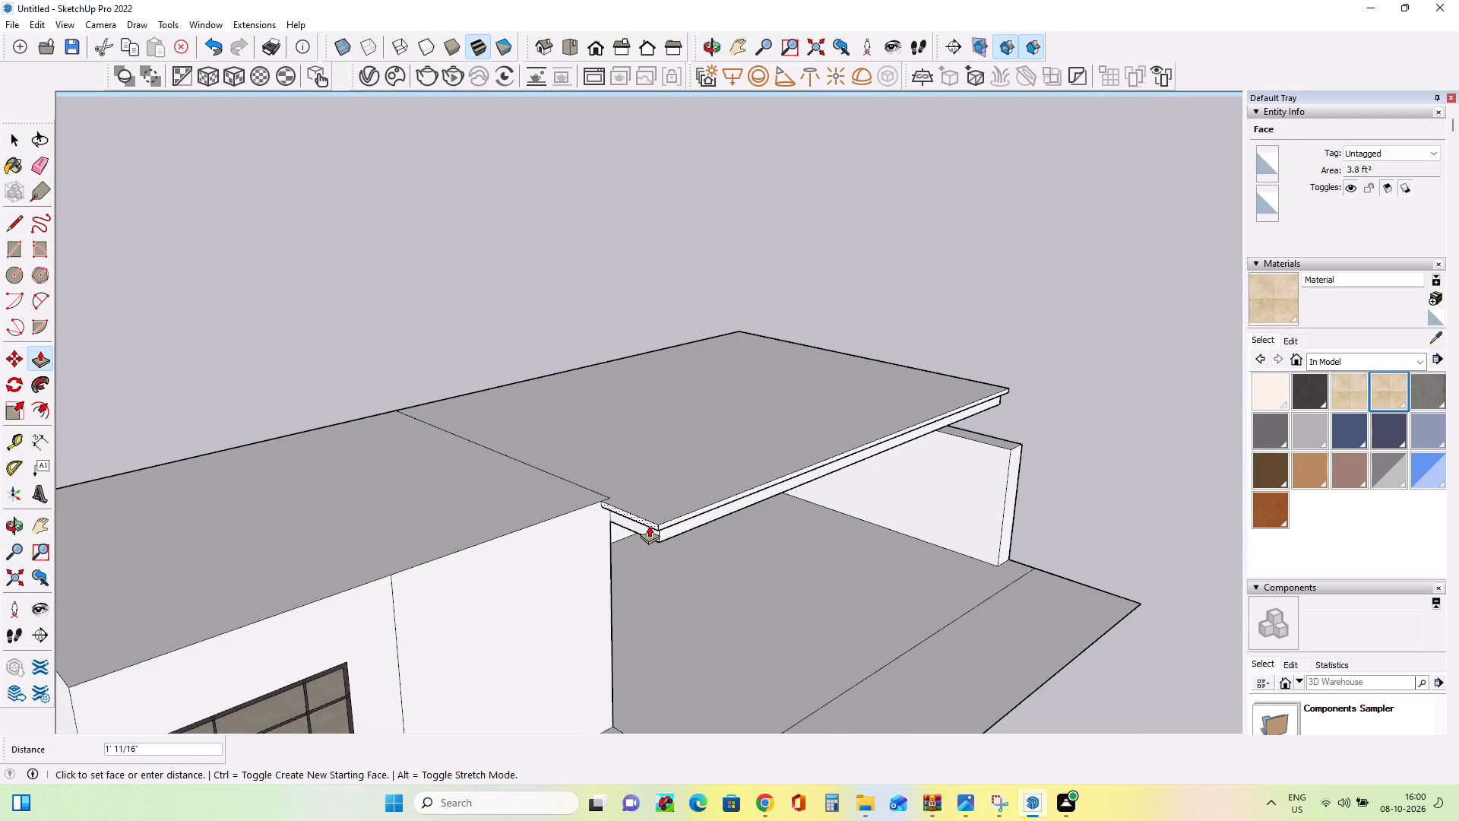
pyautogui.click(649, 525)
# Examine the carport slab's lip and the window room's front against the ground floor in the reference image.
pyautogui.moveTo(695, 538); pyautogui.dragTo(382, 446, button='middle')
pyautogui.moveTo(662, 545); pyautogui.dragTo(593, 557, button='middle')
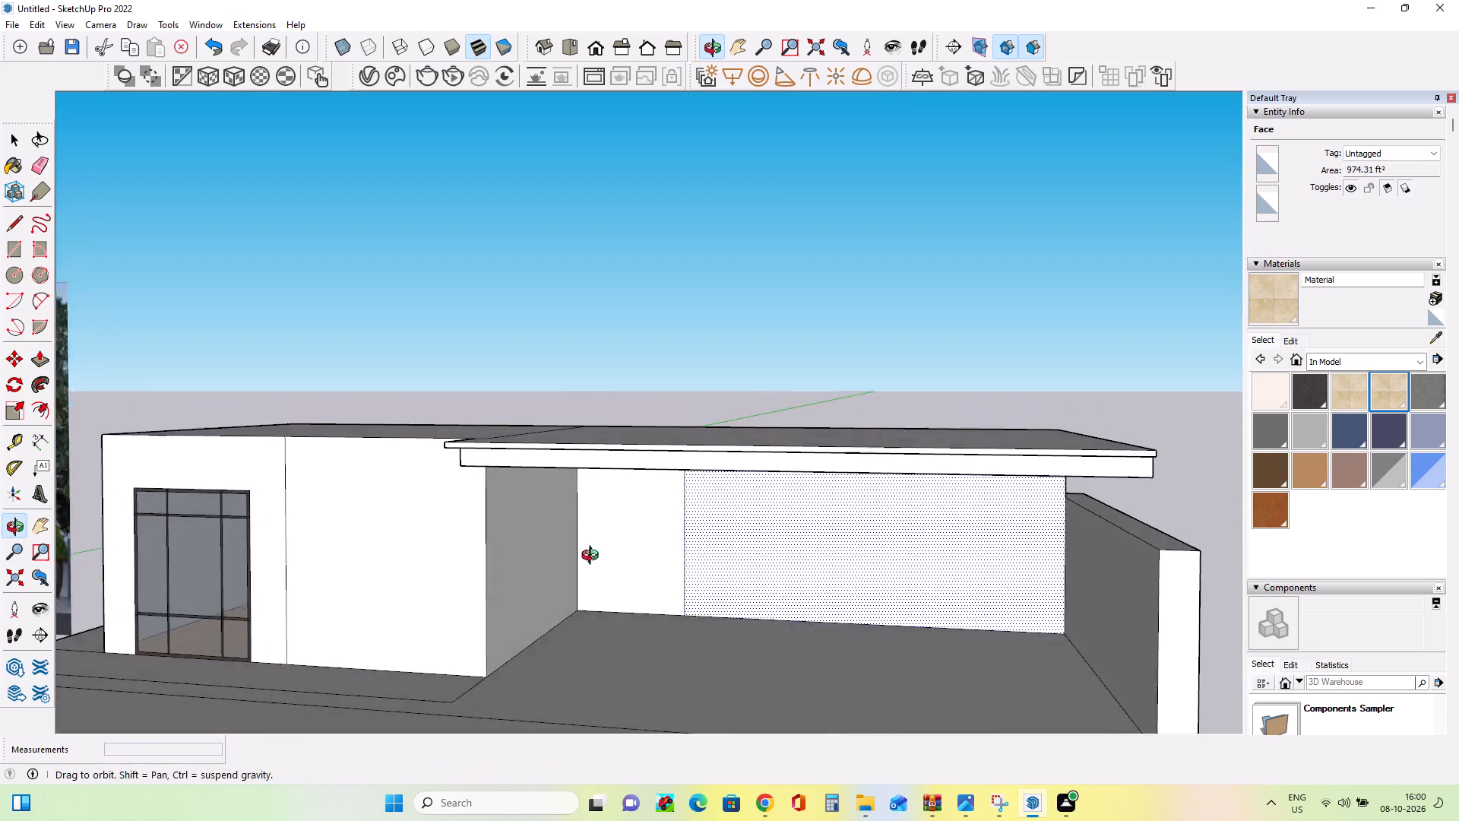
pyautogui.scroll(-2, 585, 553)
pyautogui.moveTo(593, 557); pyautogui.dragTo(580, 550, button='middle')
pyautogui.scroll(-3, 647, 569)
pyautogui.moveTo(649, 570); pyautogui.dragTo(711, 615, button='middle')
pyautogui.scroll(-3, 840, 585)
pyautogui.scroll(5, 460, 553)
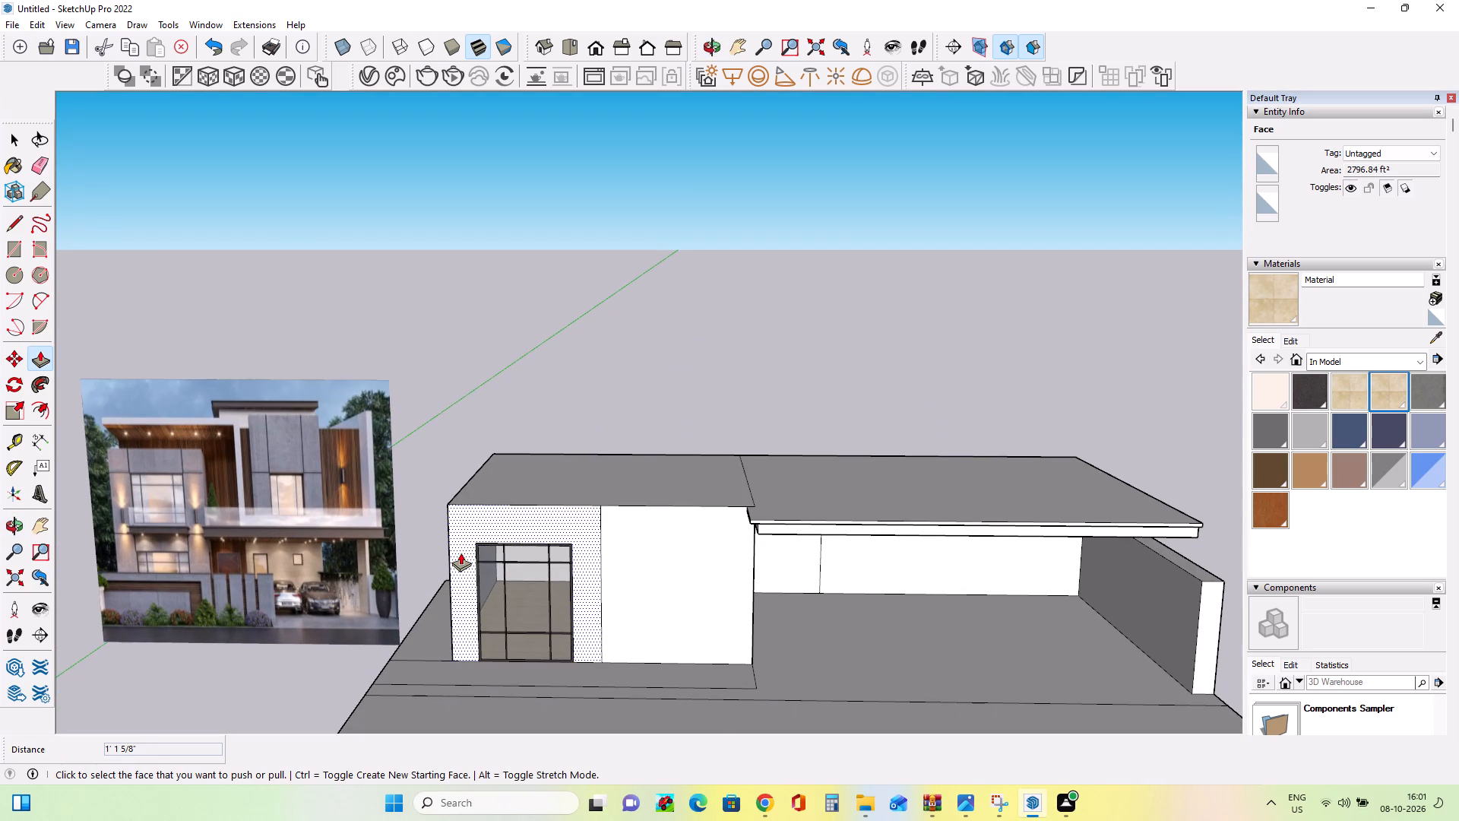
pyautogui.scroll(-2, 460, 553)
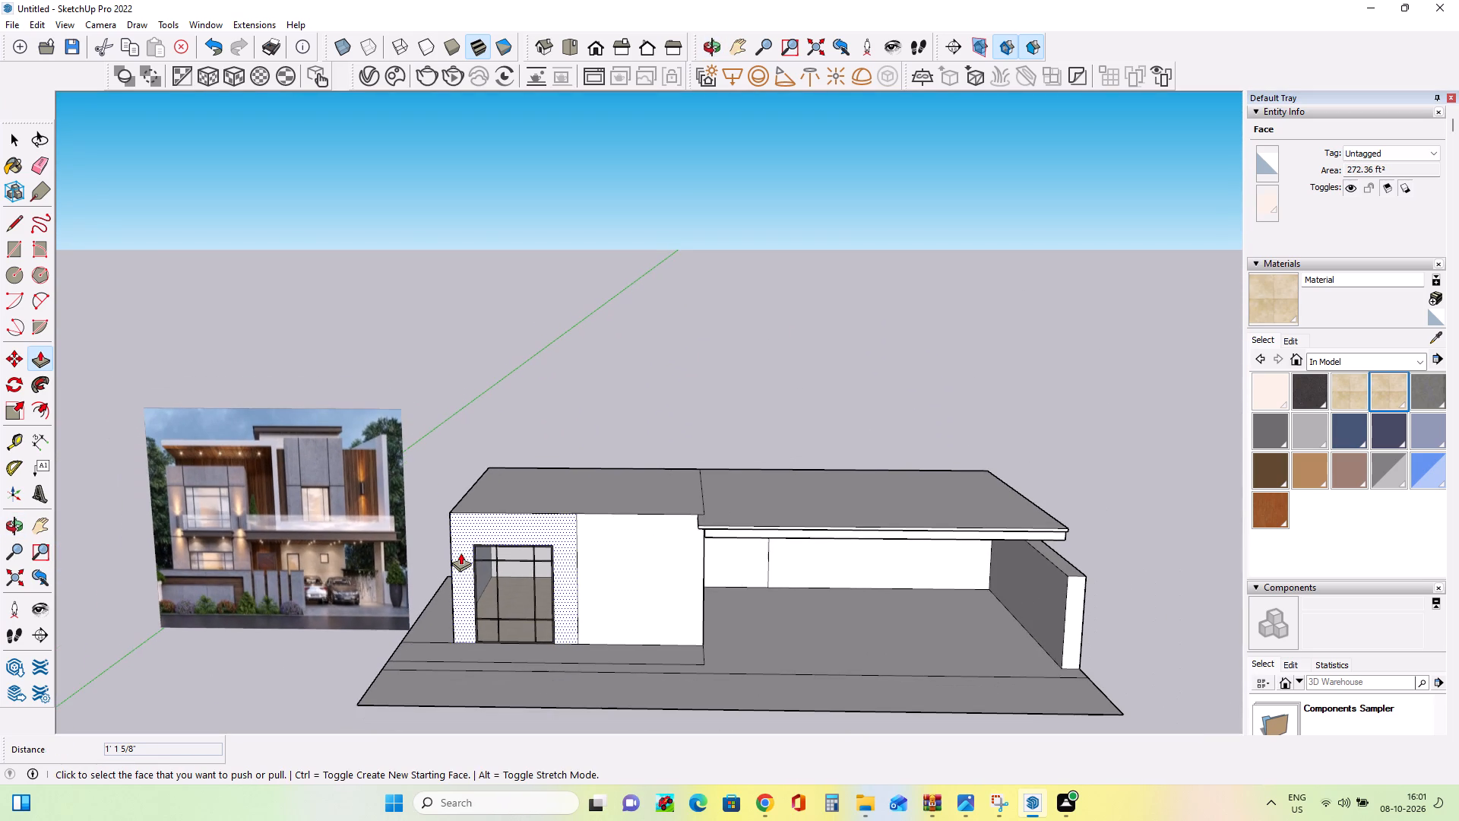
pyautogui.moveTo(461, 553); pyautogui.dragTo(480, 575, button='middle')
pyautogui.moveTo(609, 587); pyautogui.dragTo(616, 597, button='middle')
pyautogui.scroll(4, 553, 593)
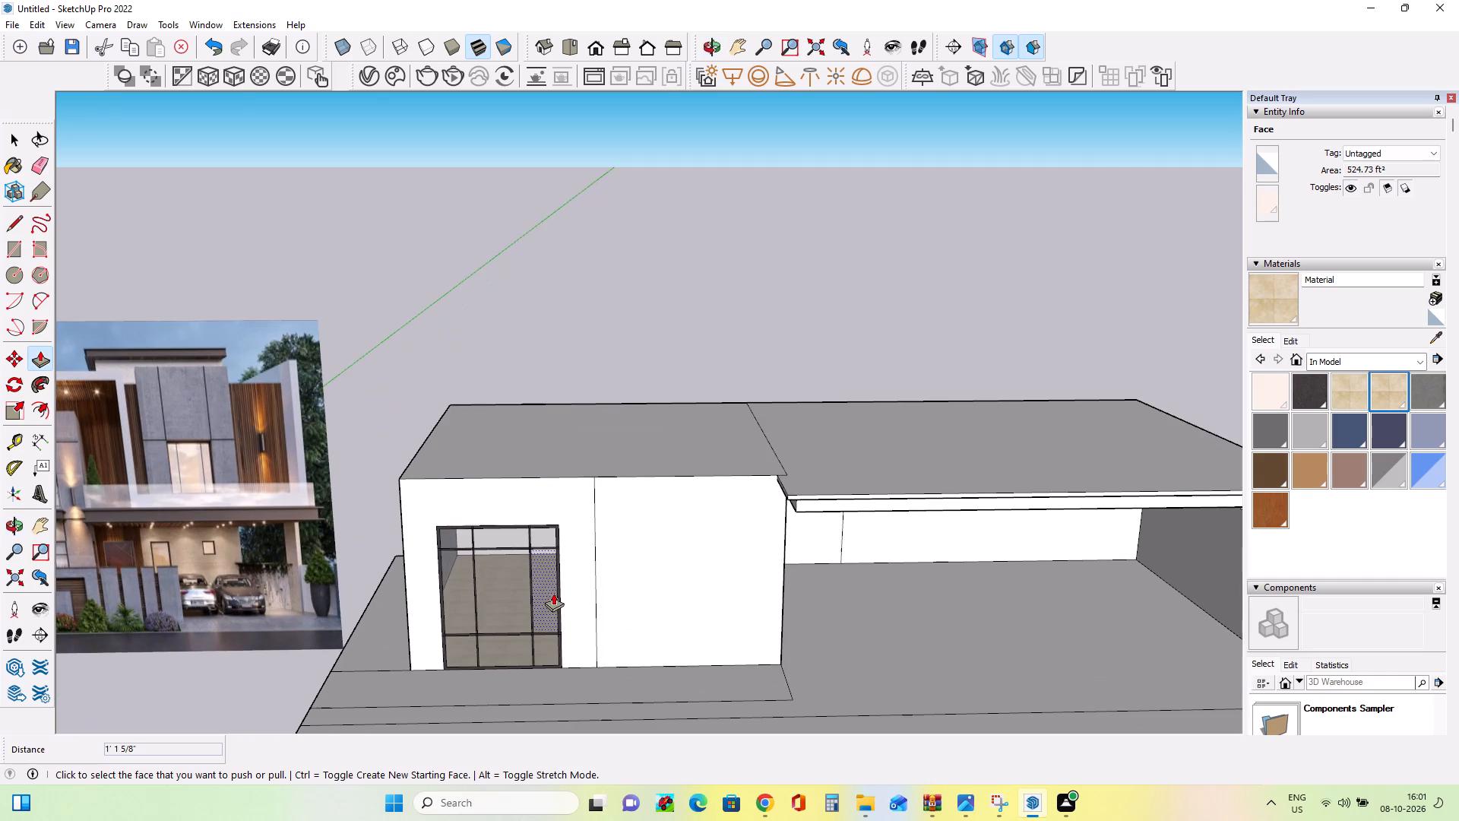
pyautogui.moveTo(552, 572); pyautogui.dragTo(559, 579, button='middle')
pyautogui.scroll(-4, 538, 579)
pyautogui.scroll(4, 181, 559)
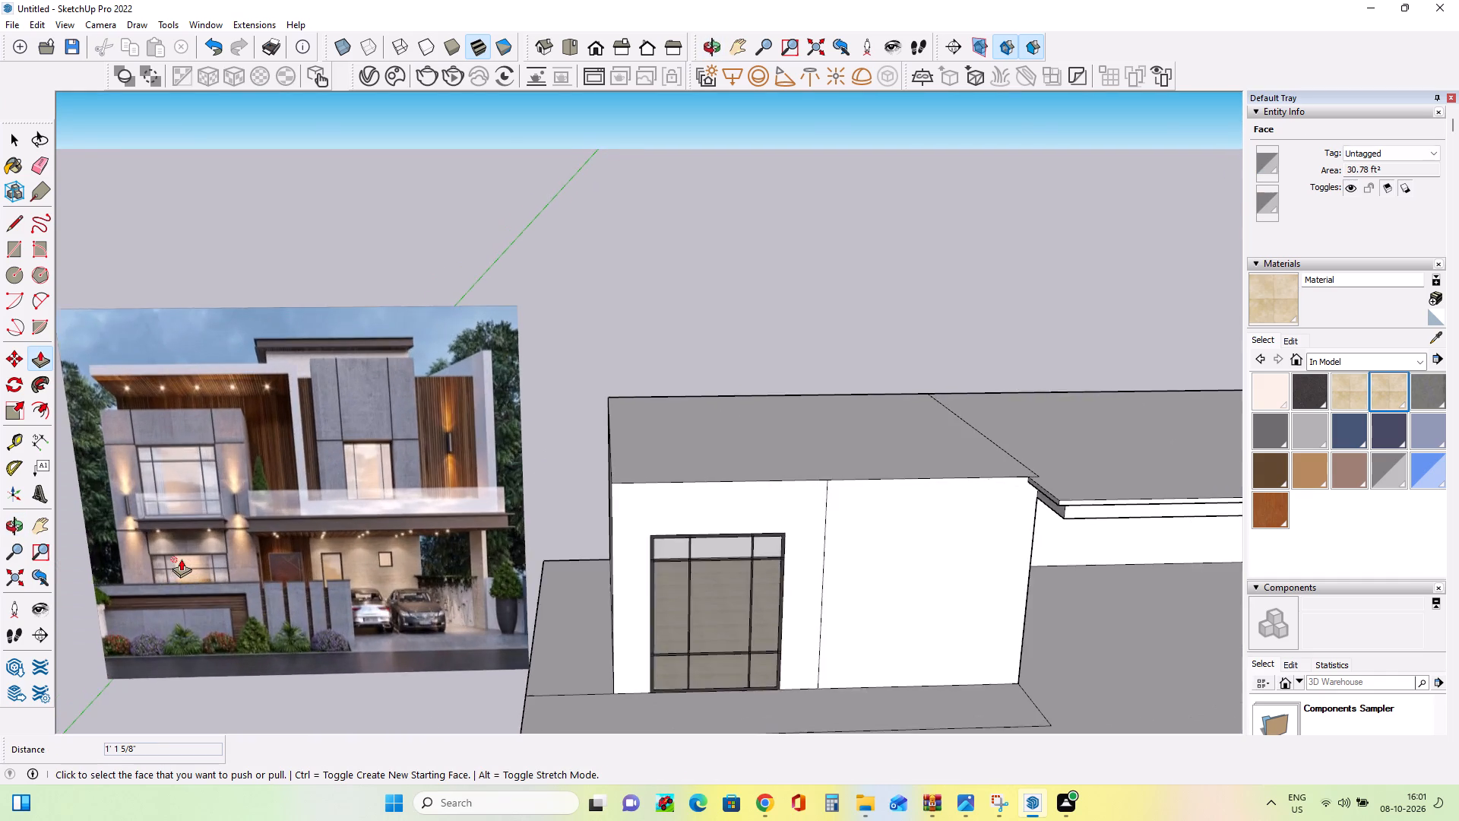
pyautogui.scroll(6, 181, 559)
pyautogui.scroll(-13, 181, 559)
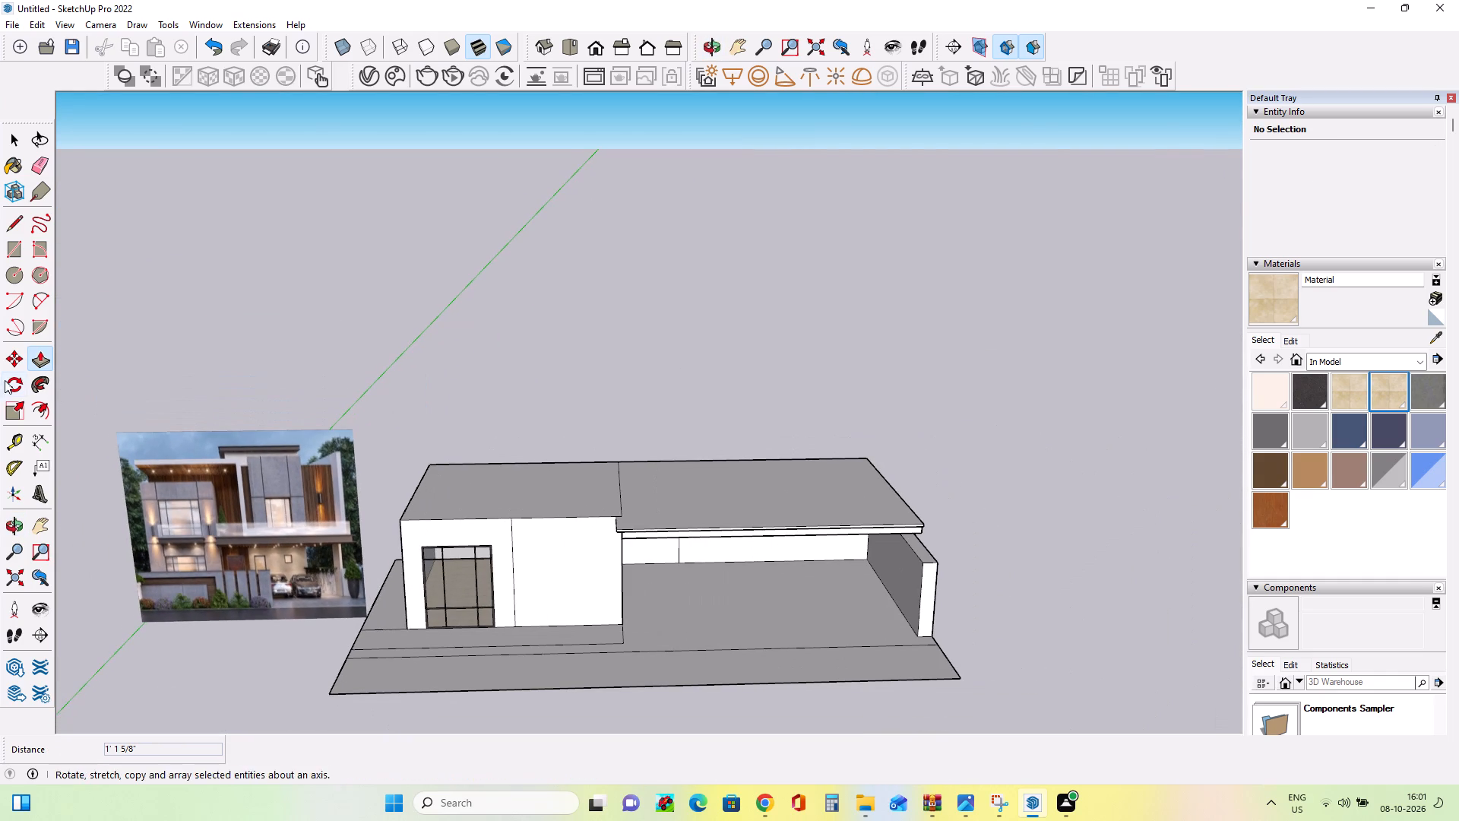
# Draw a rectangle on the front wall from the window's top edge up to the roof, about 14' by 5' 8 3/8".
pyautogui.click(11, 242)
pyautogui.scroll(2, 443, 547)
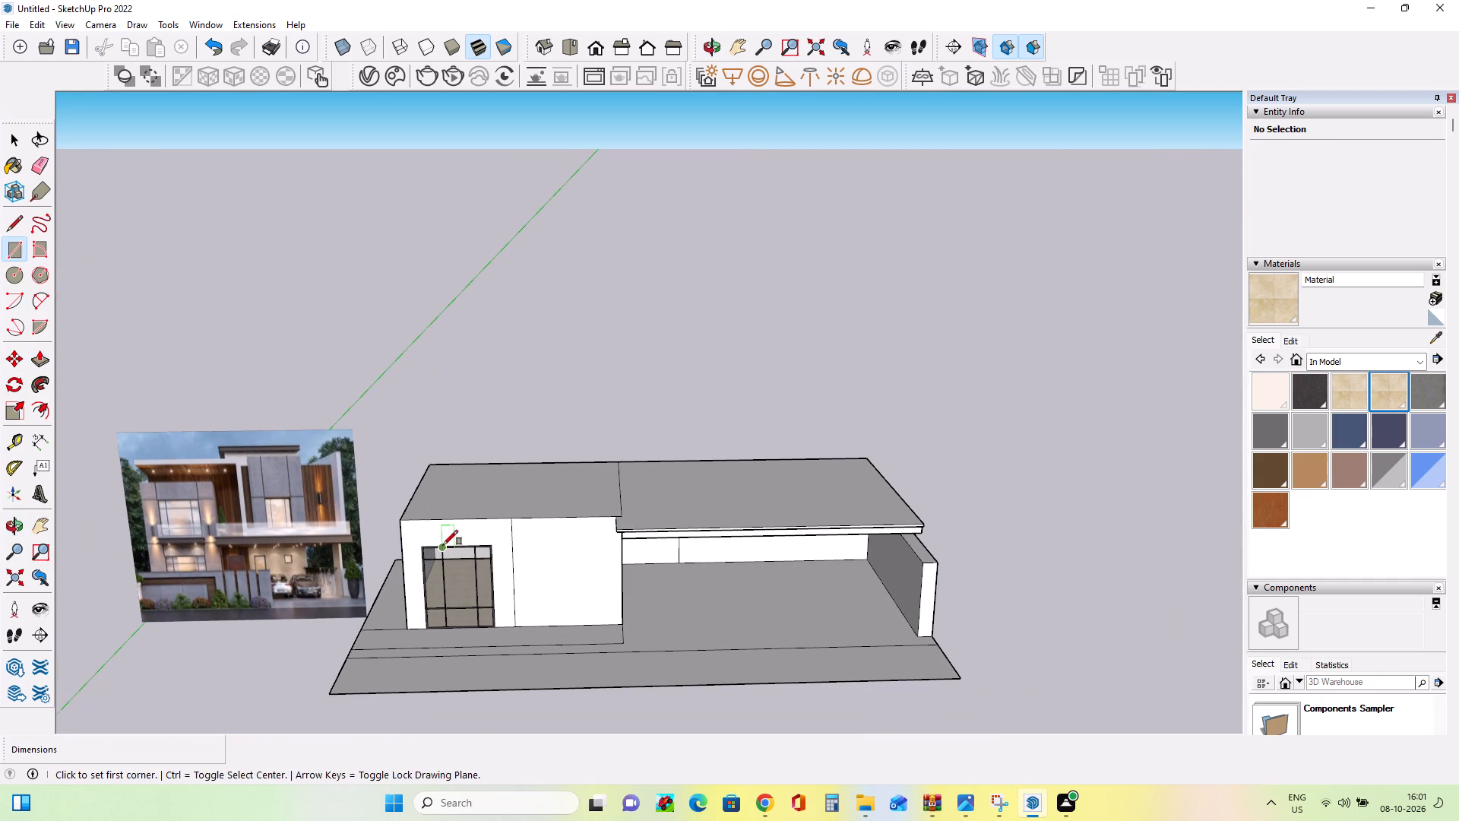
pyautogui.scroll(5, 443, 545)
pyautogui.click(397, 549)
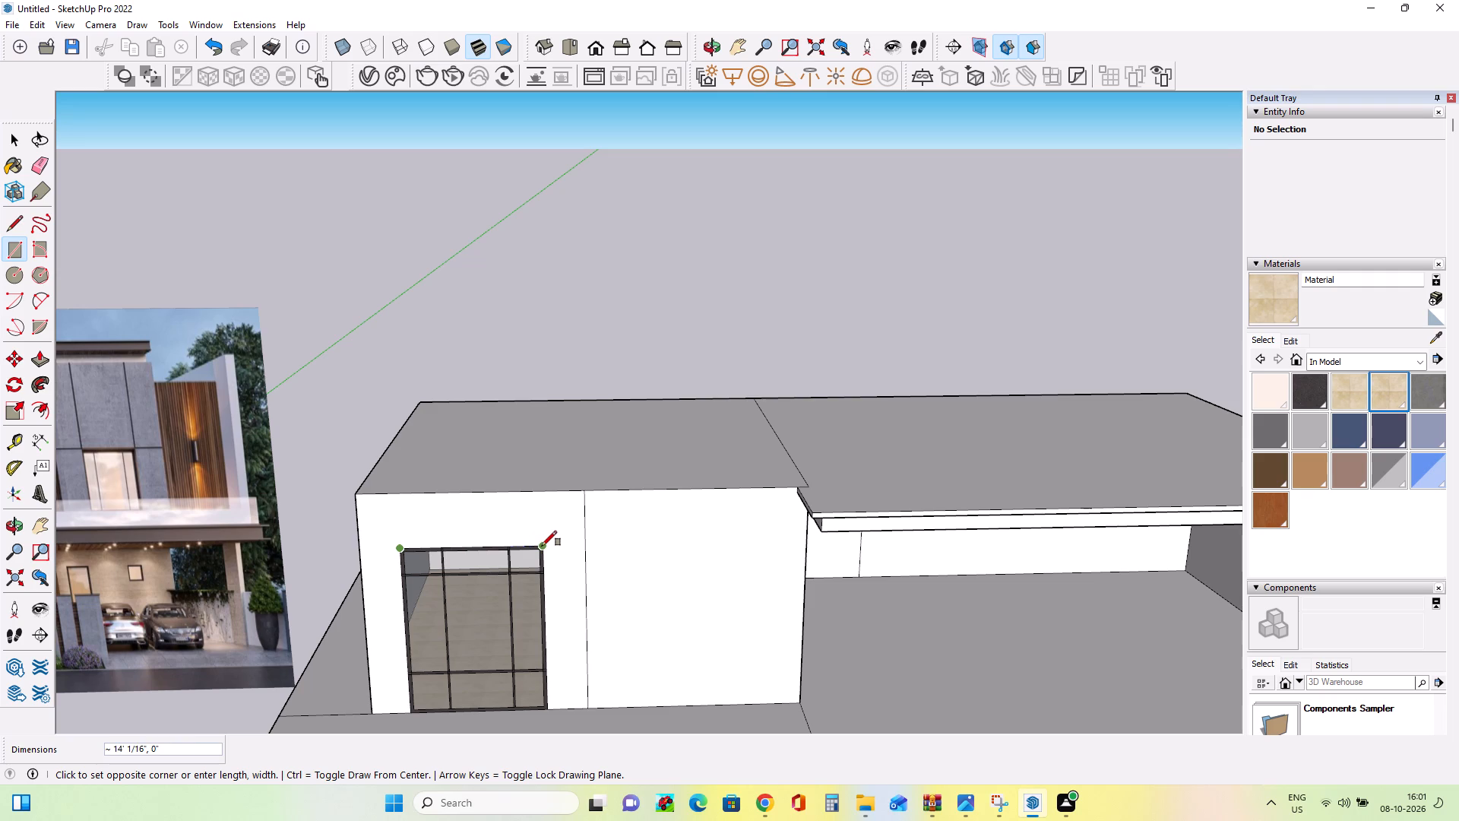
pyautogui.click(542, 546)
pyautogui.click(540, 493)
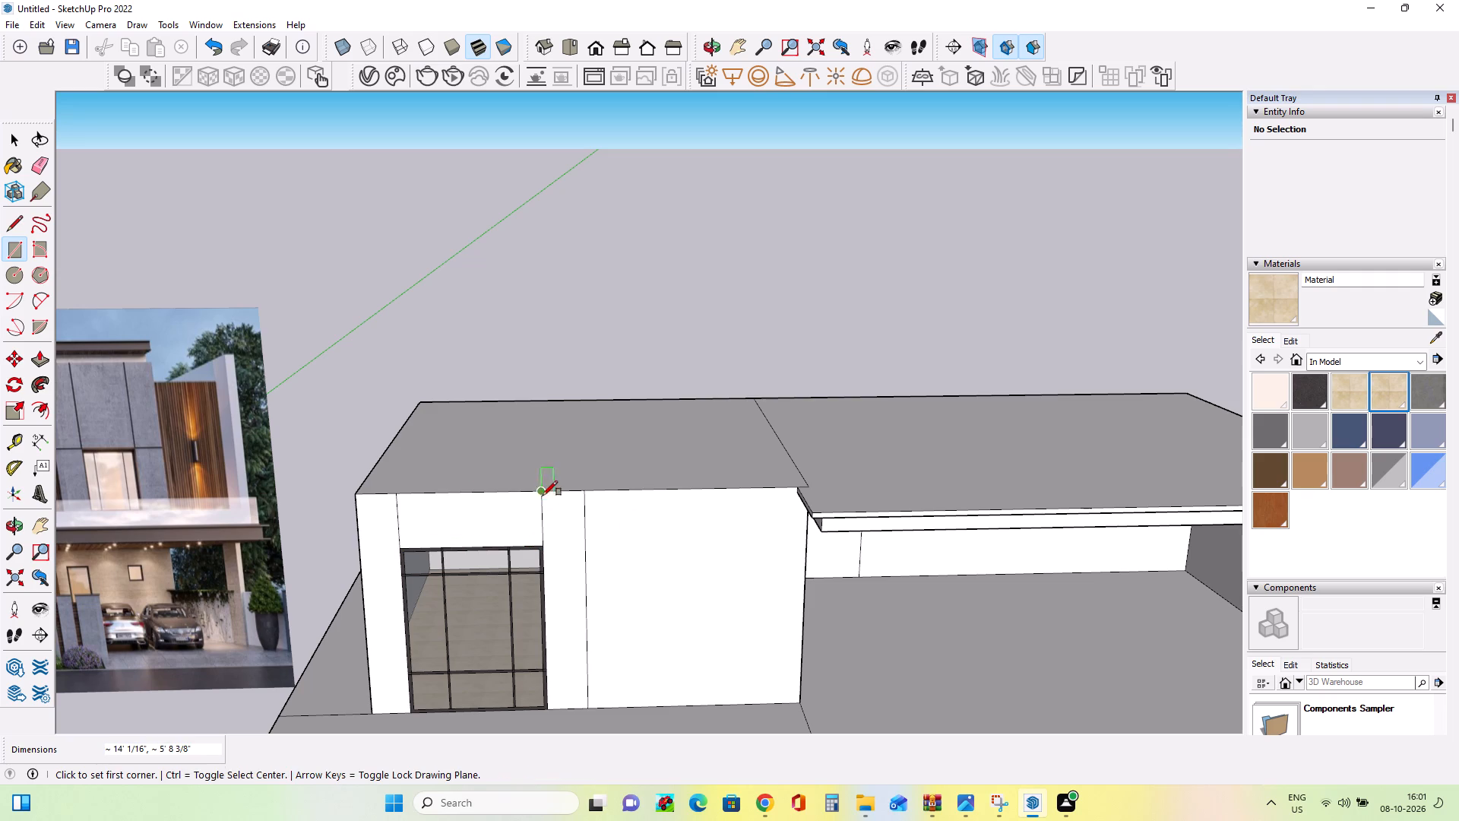
# Push/Pull the panel above the window by about 5 1/8", and readjust its depth by about 3/16".
pyautogui.click(42, 362)
pyautogui.click(460, 527)
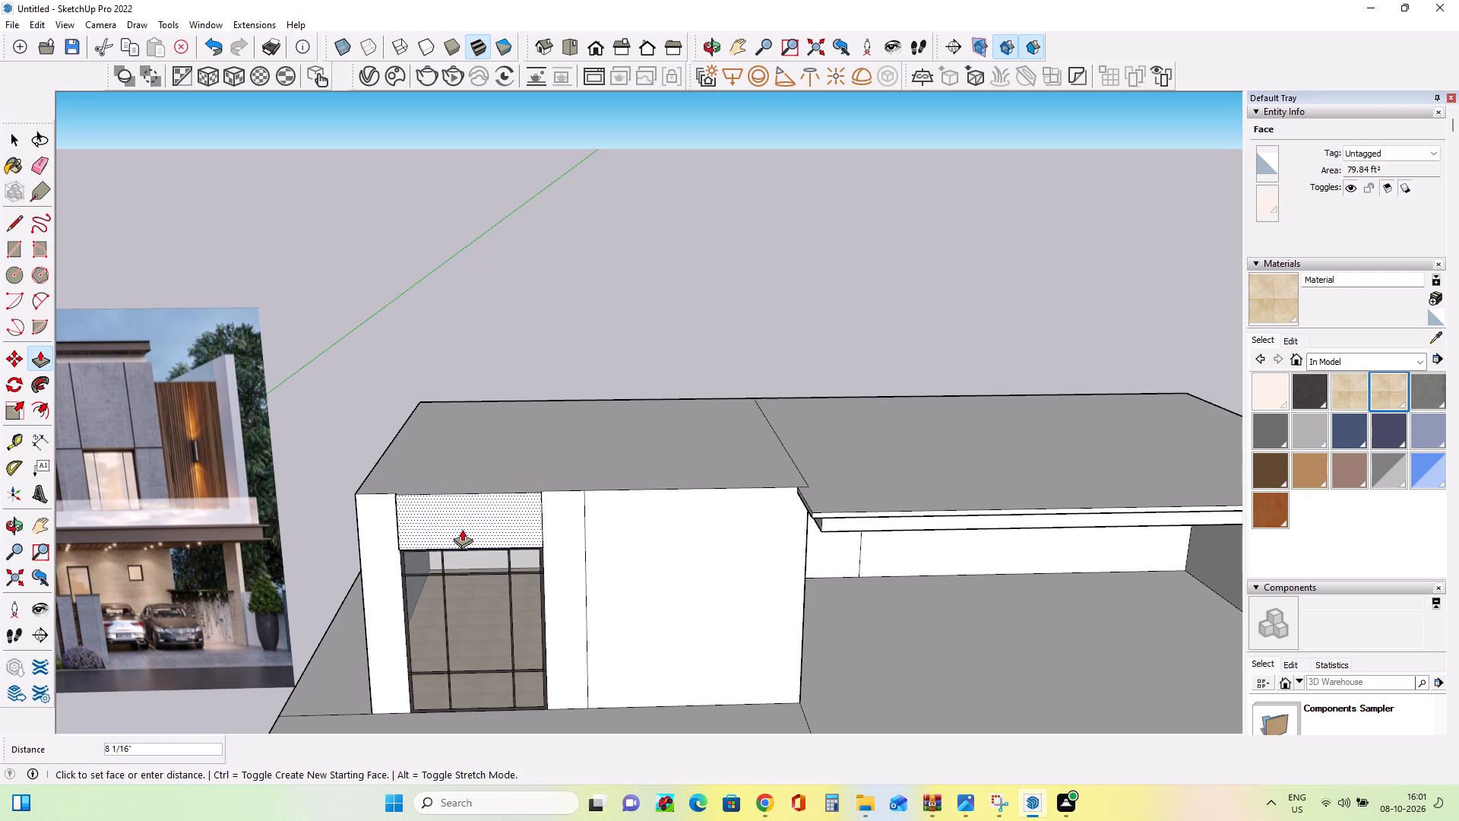
pyautogui.click(462, 529)
pyautogui.moveTo(437, 560); pyautogui.dragTo(780, 442, button='middle')
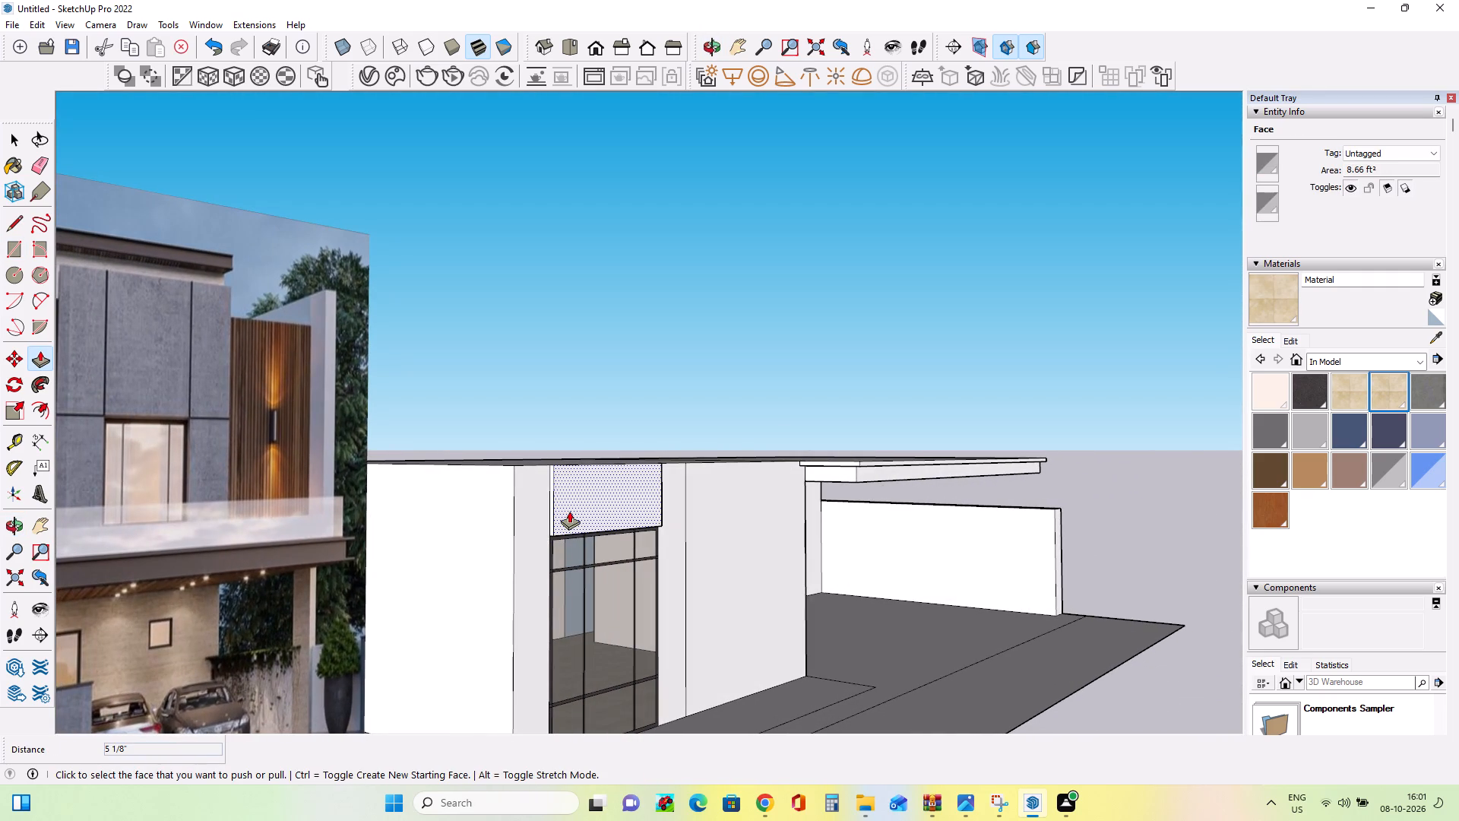
pyautogui.click(569, 511)
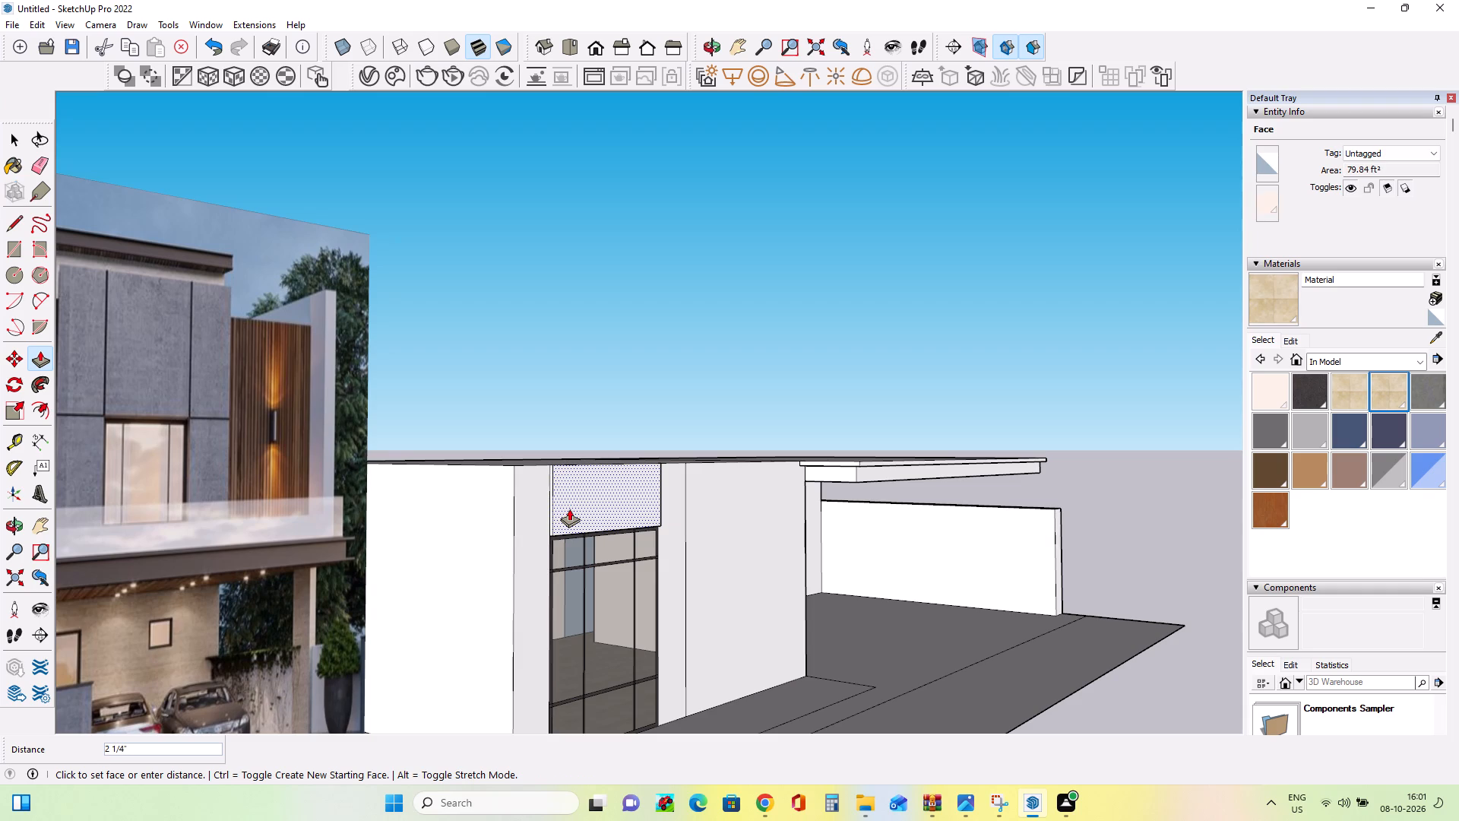
pyautogui.click(569, 509)
# Compare the window panel, the blank front wall and the carport slab with the reference image's window, balcony and entrance.
pyautogui.moveTo(685, 518); pyautogui.dragTo(539, 546, button='middle')
pyautogui.scroll(-4, 536, 547)
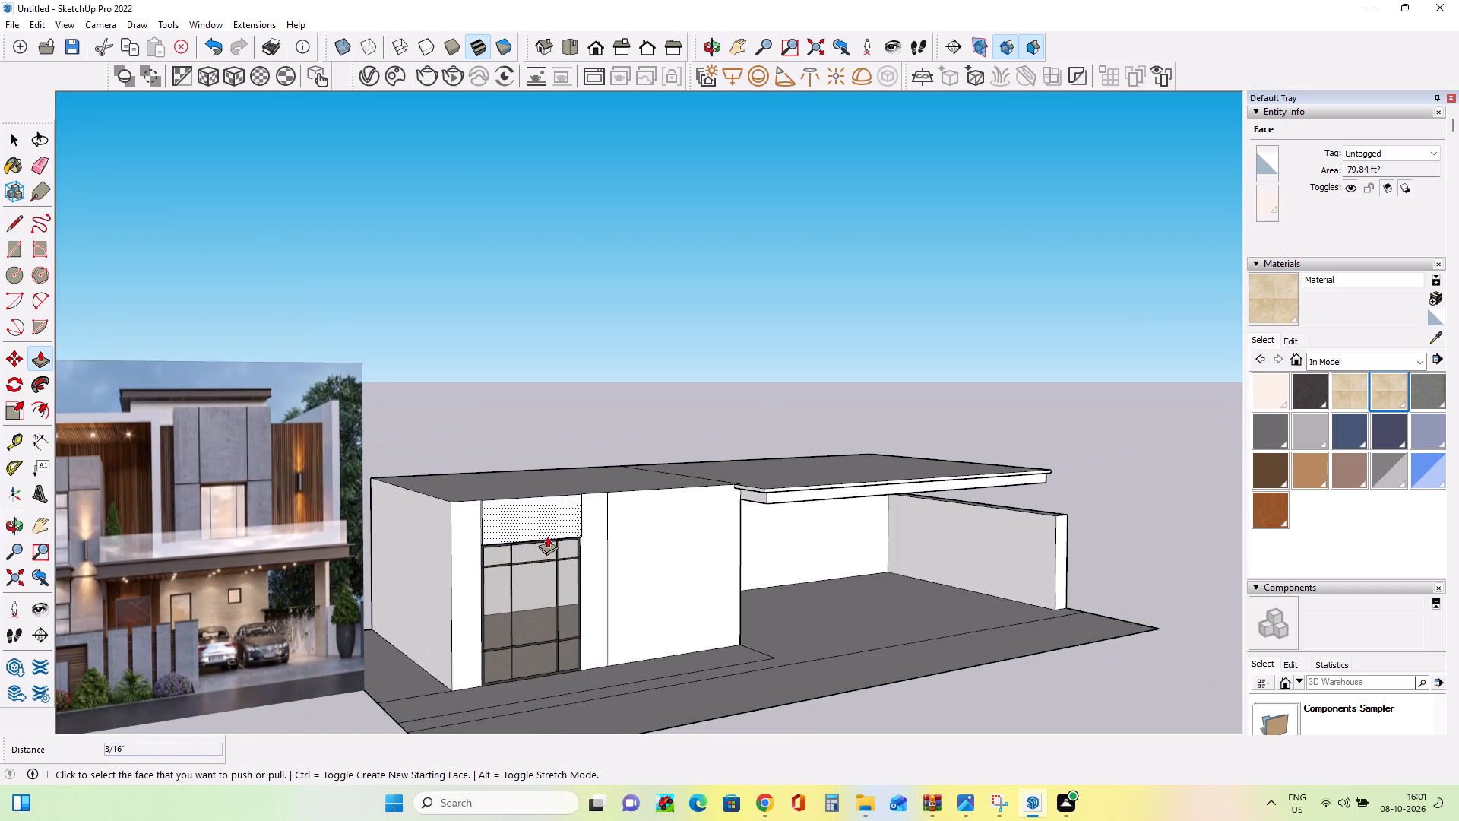
pyautogui.scroll(-5, 547, 536)
pyautogui.scroll(10, 245, 598)
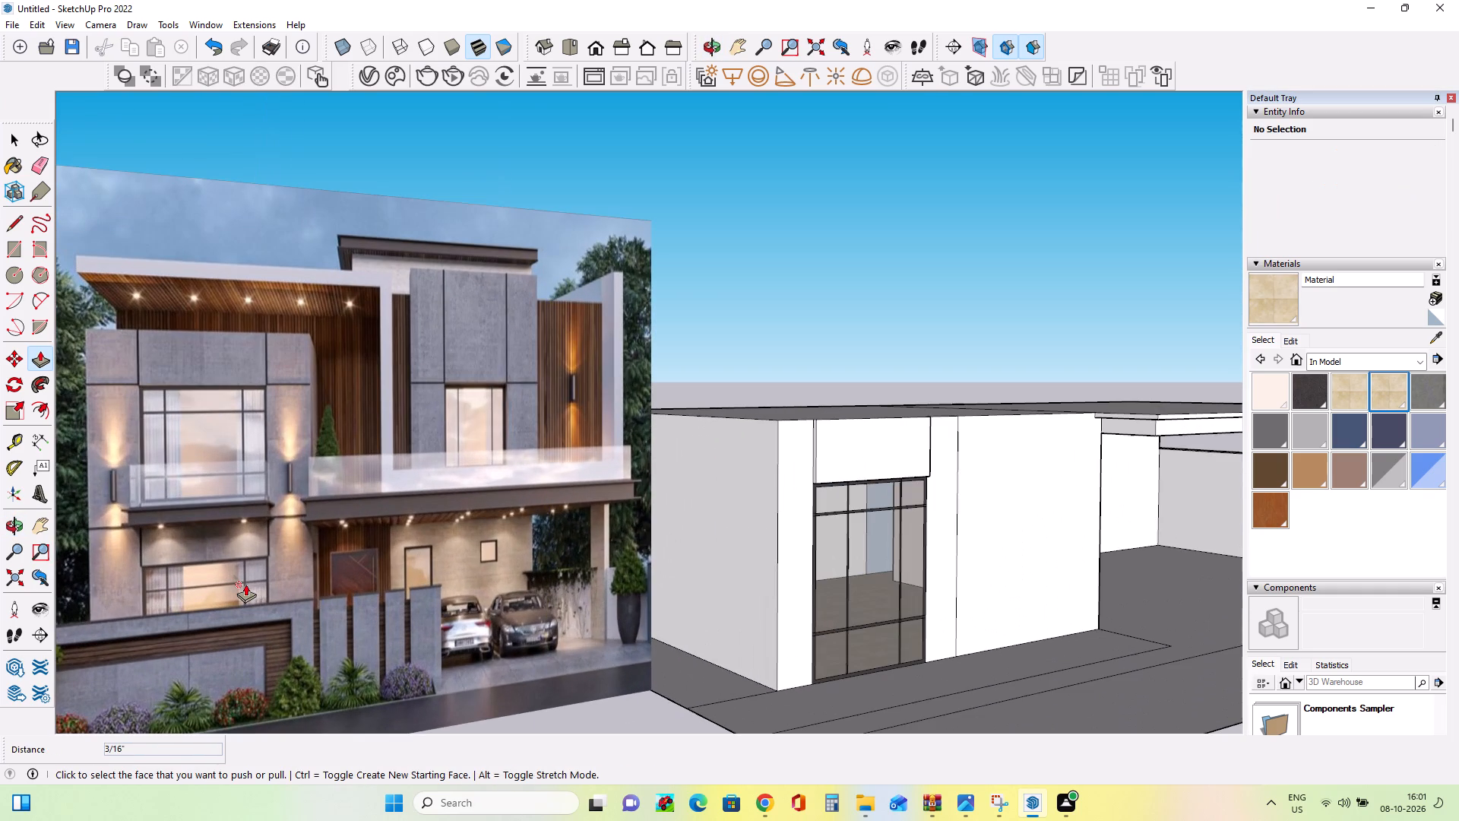
pyautogui.scroll(-4, 236, 579)
pyautogui.scroll(4, 451, 493)
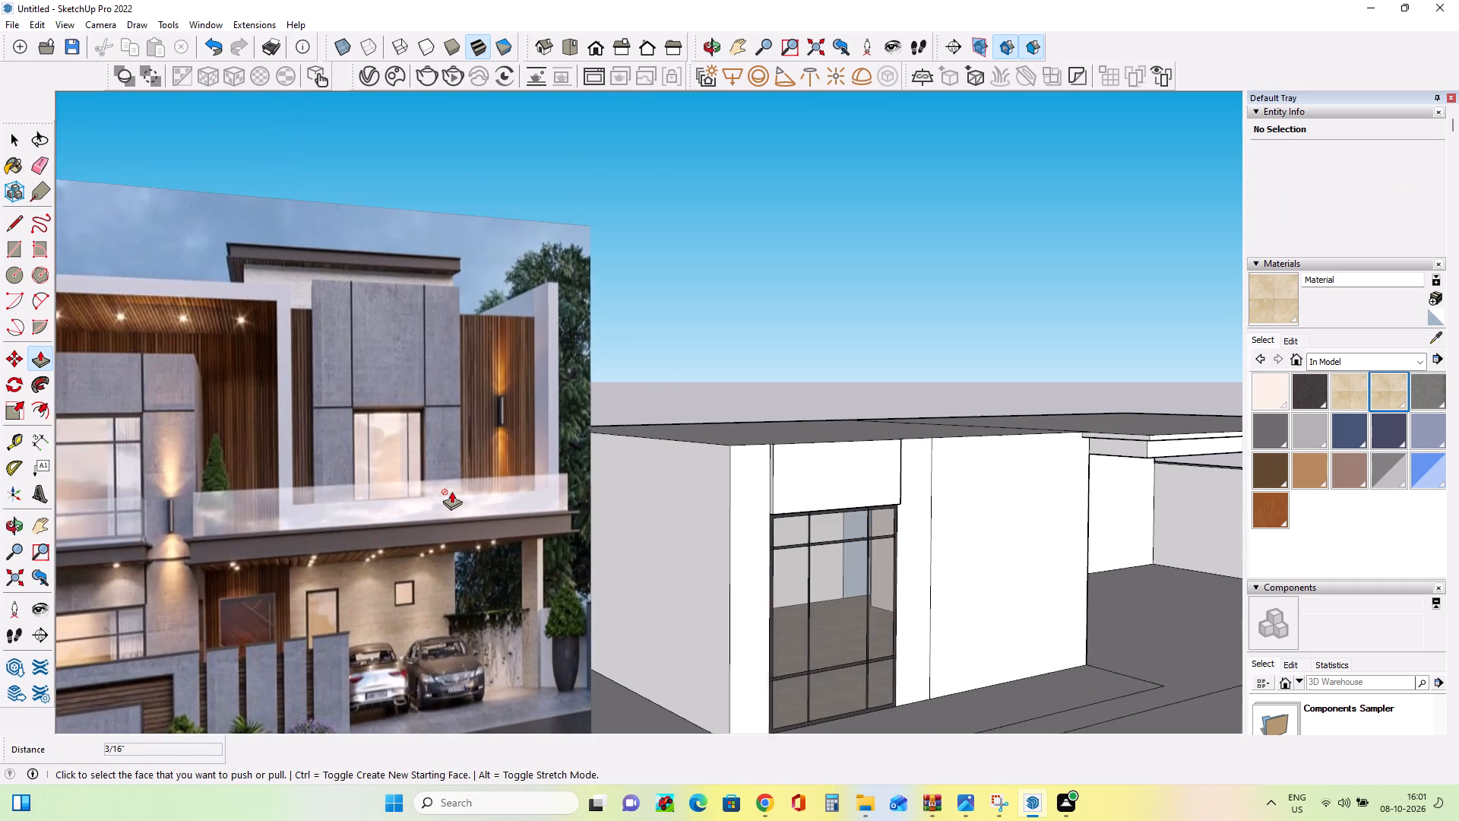
pyautogui.scroll(-10, 451, 491)
pyautogui.scroll(9, 274, 527)
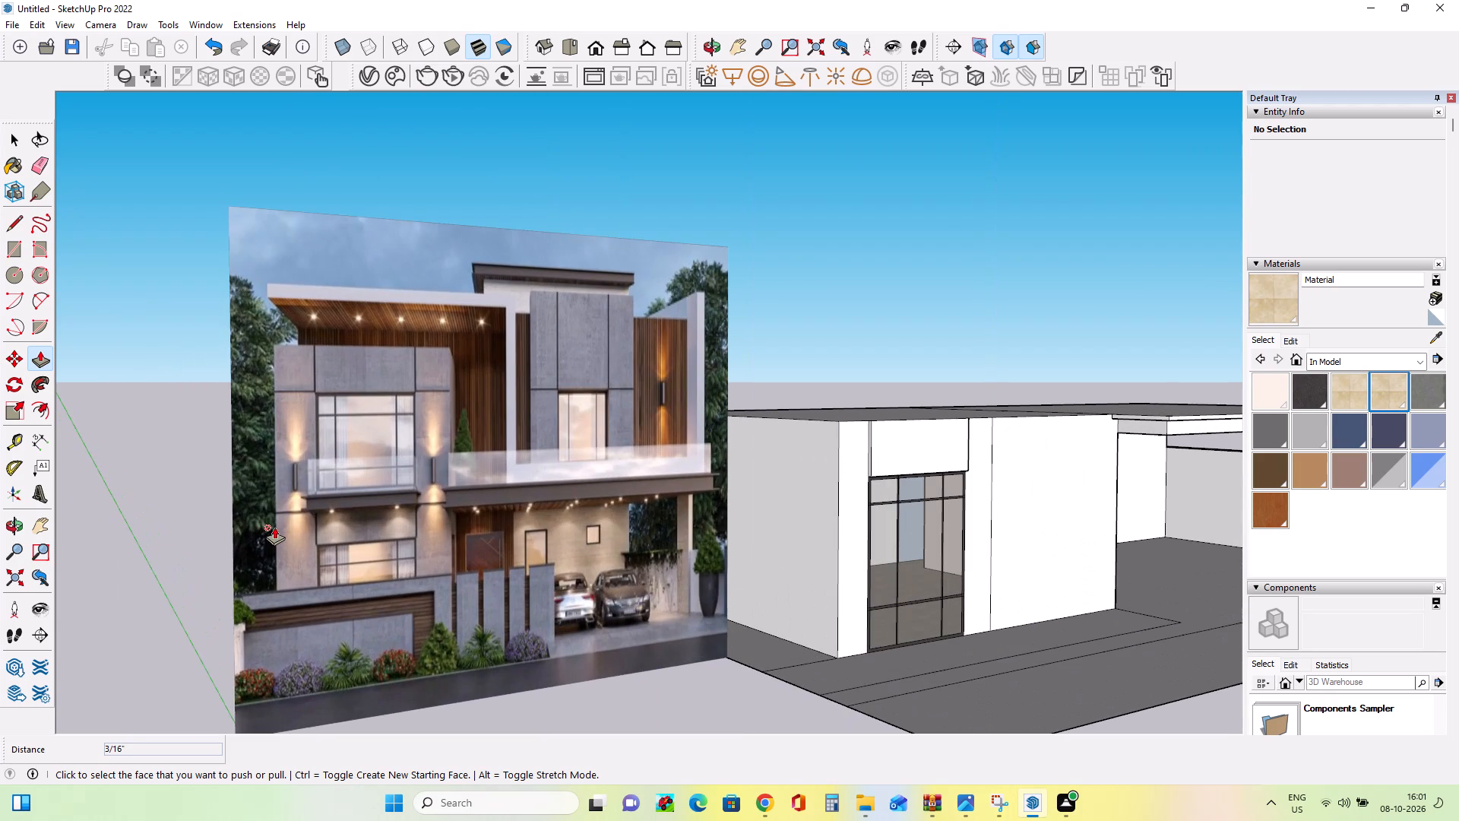
pyautogui.scroll(-12, 274, 527)
pyautogui.moveTo(634, 591); pyautogui.dragTo(483, 611, button='middle')
pyautogui.scroll(3, 660, 526)
pyautogui.moveTo(660, 527); pyautogui.dragTo(660, 544, button='middle')
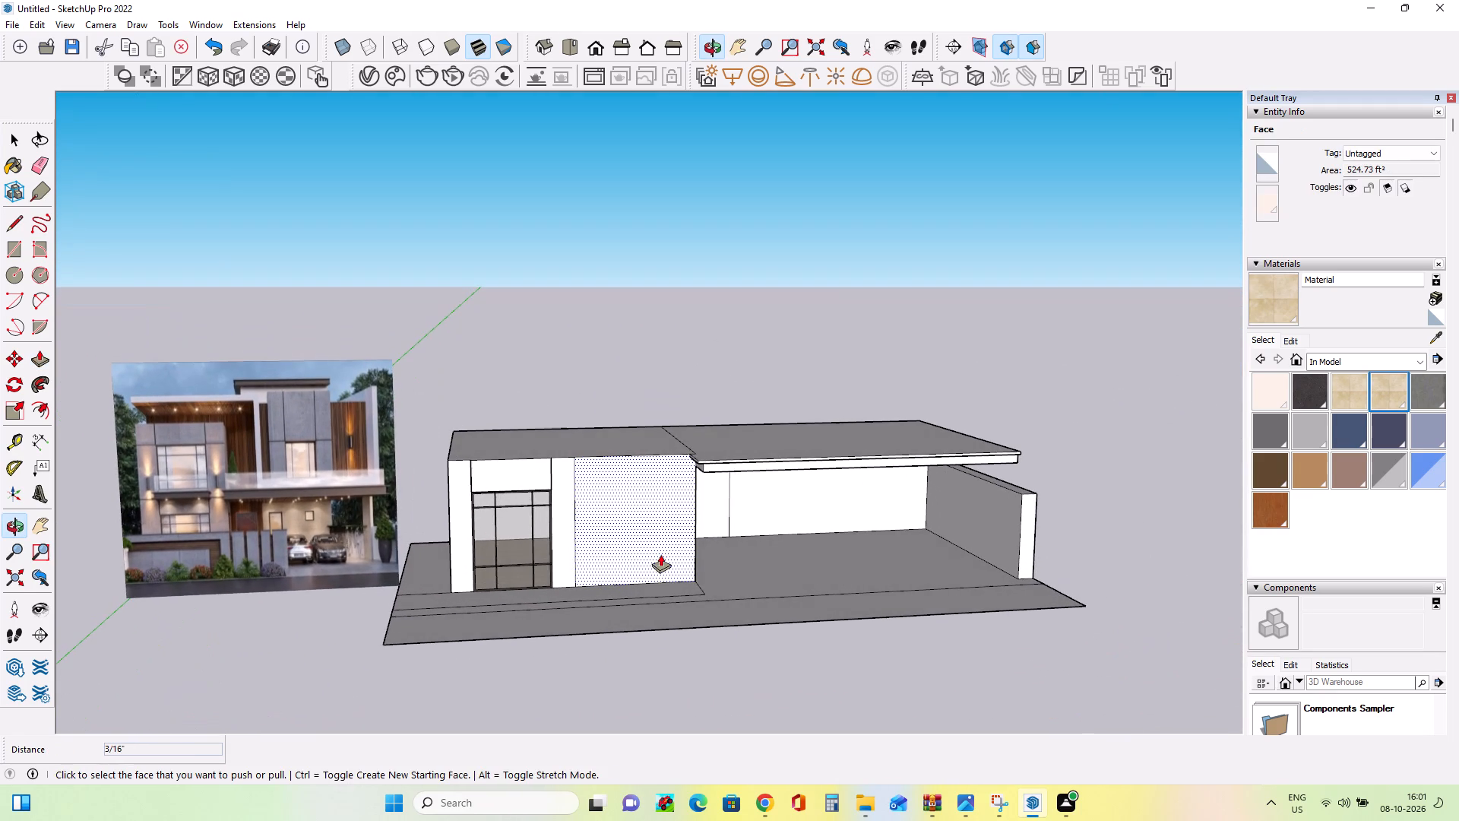
pyautogui.scroll(1, 661, 556)
pyautogui.middleClick(661, 556)
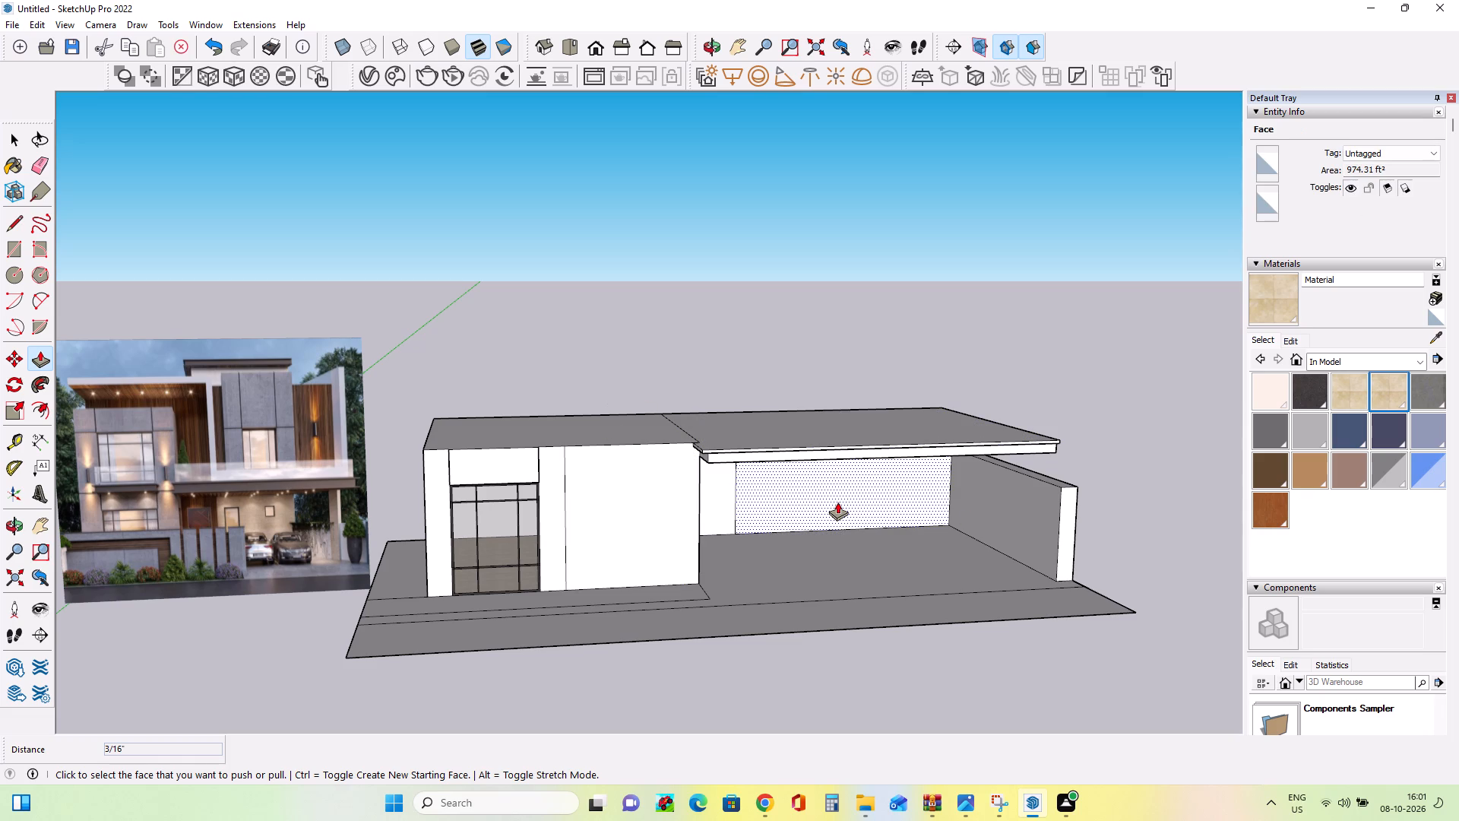
pyautogui.moveTo(827, 501); pyautogui.dragTo(771, 506, button='middle')
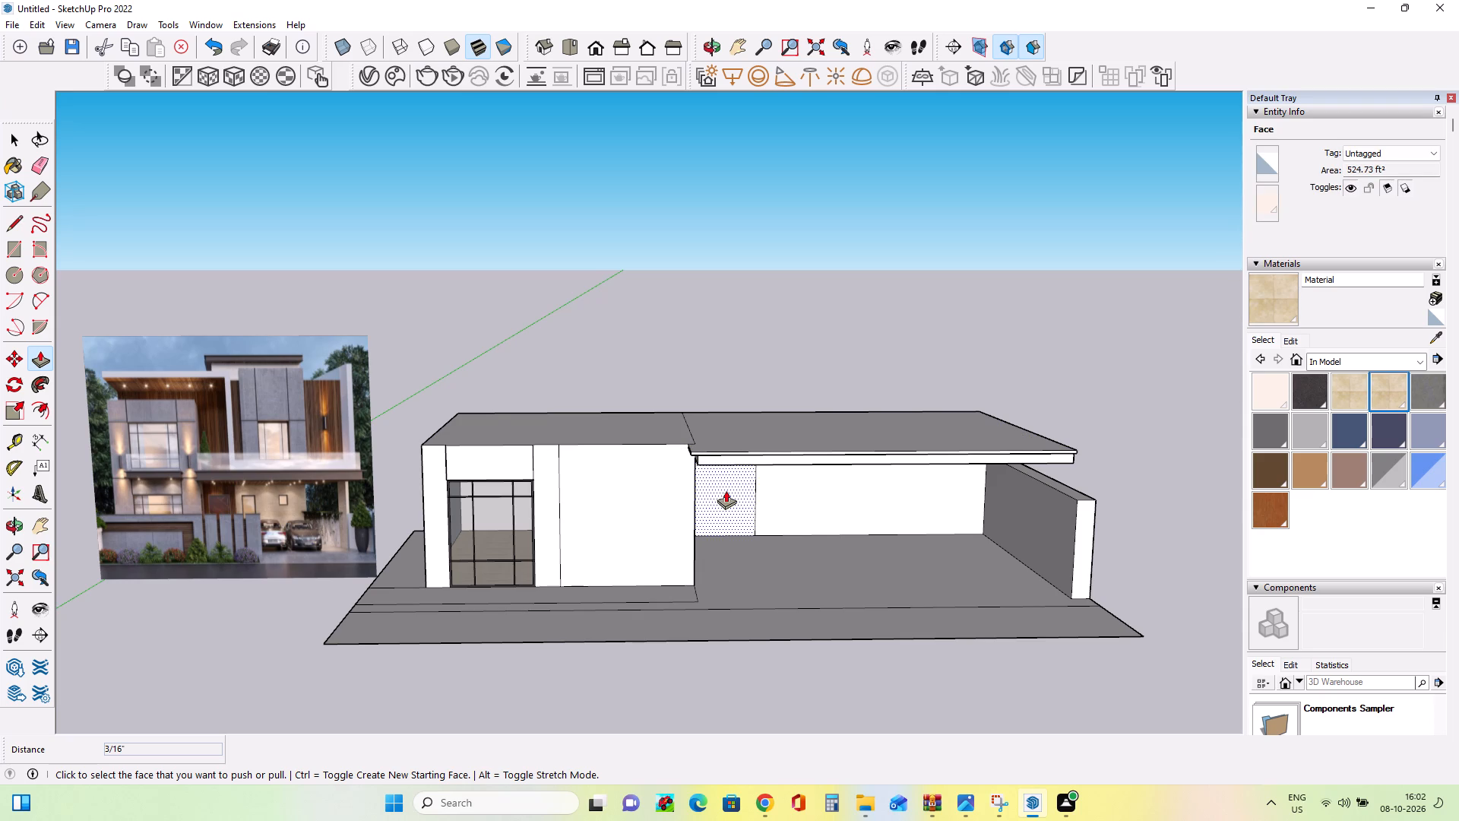
# Push the blank front wall between the window and the carport back by about 2' 8", and again by about 6' 1 3/16".
pyautogui.click(620, 512)
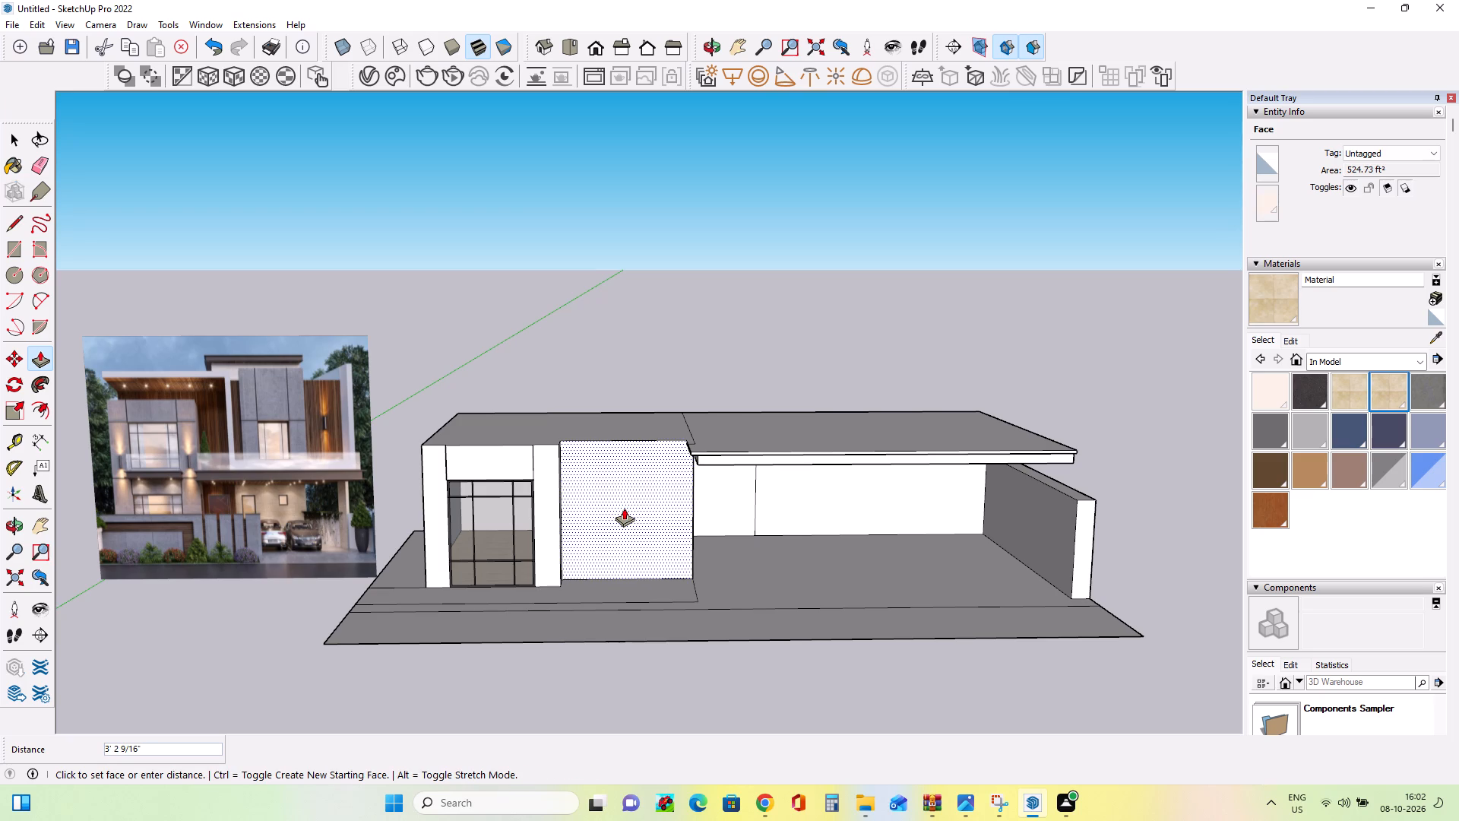
pyautogui.click(624, 509)
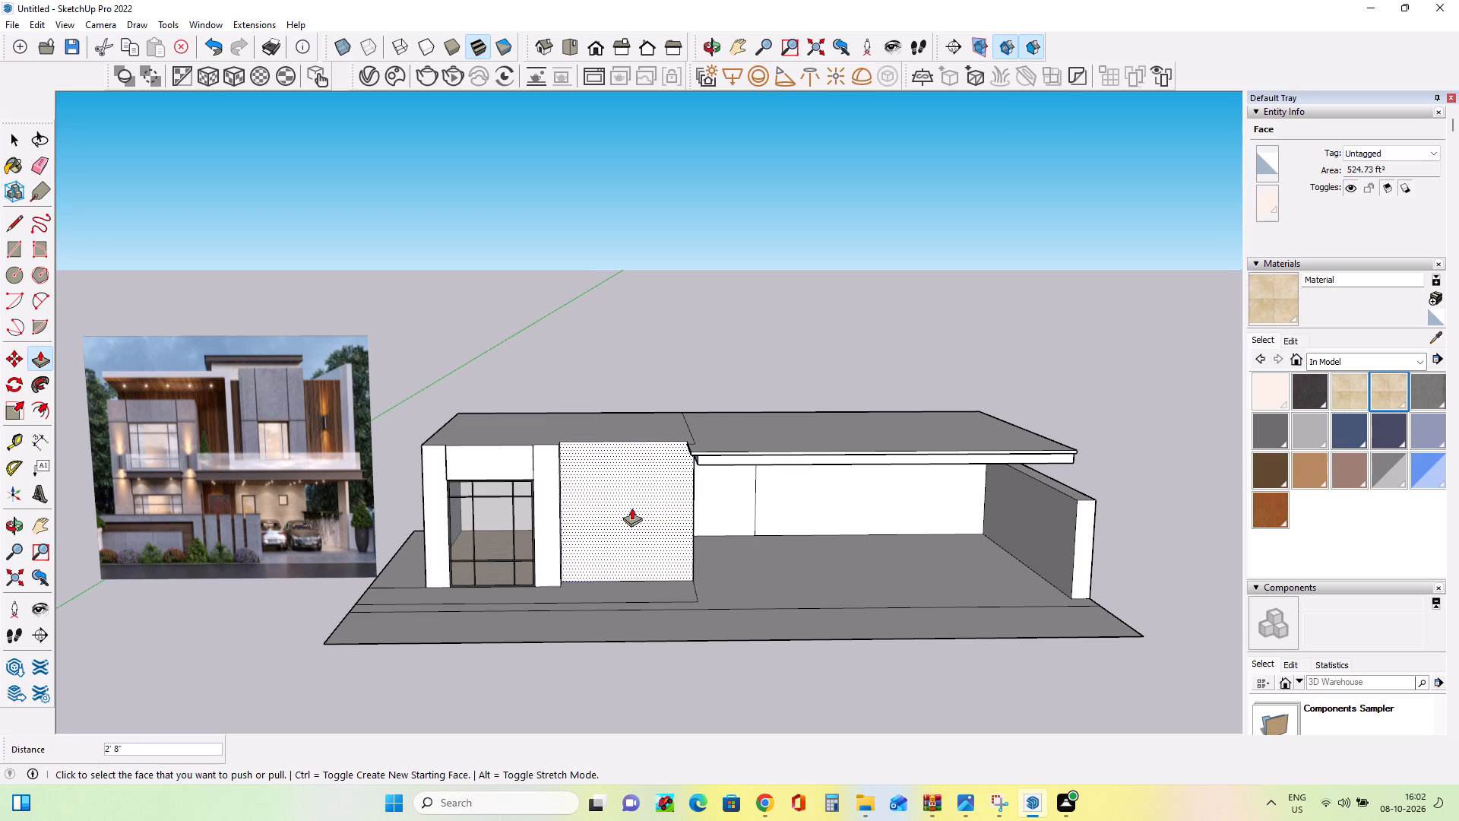
pyautogui.click(631, 508)
pyautogui.click(635, 499)
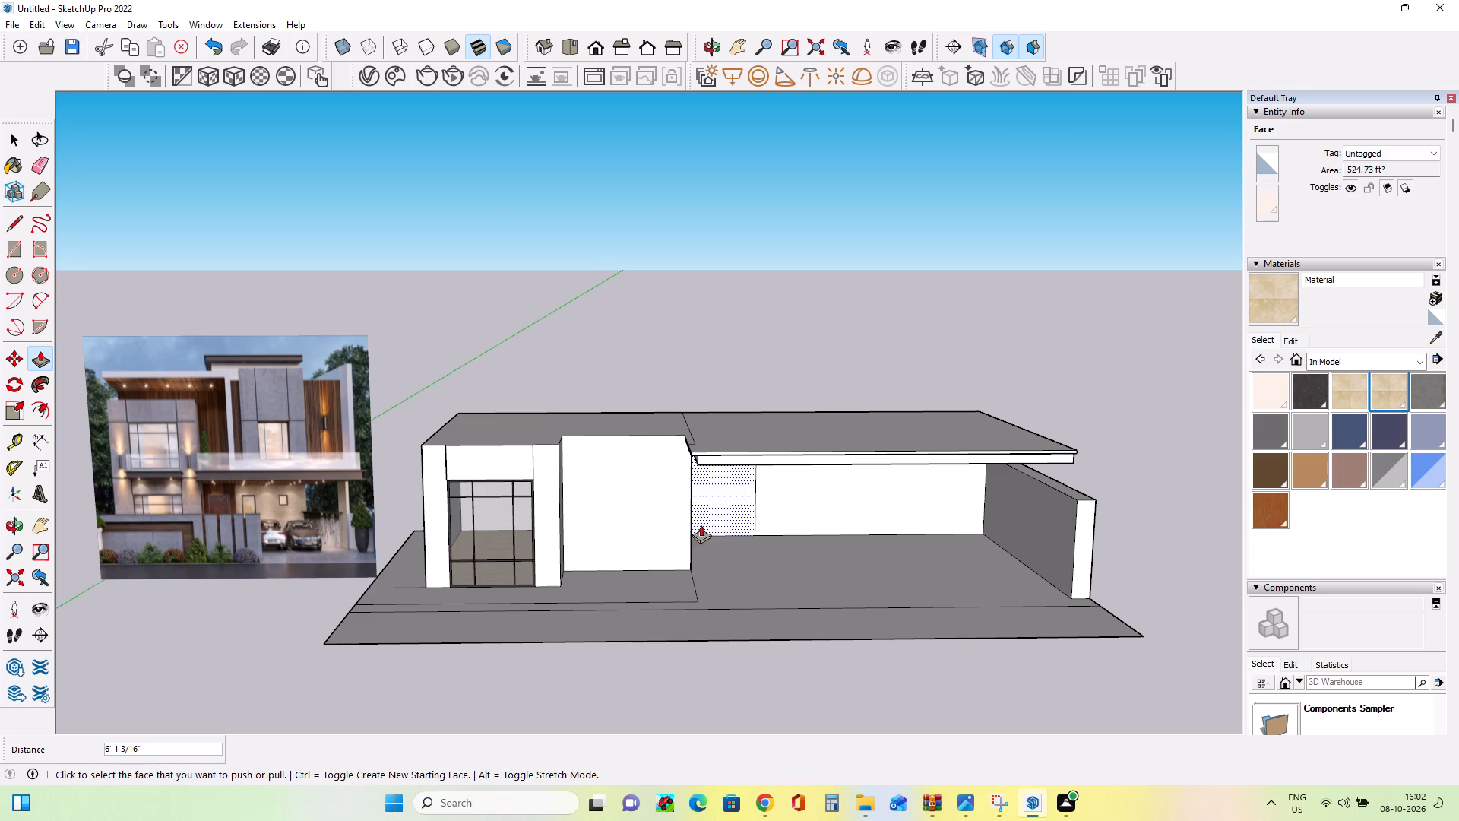
# Push/Pull the blank front wall between the window and the carport forward by about 4' 1 9/16".
pyautogui.moveTo(711, 530); pyautogui.dragTo(733, 563, button='middle')
pyautogui.scroll(2, 609, 528)
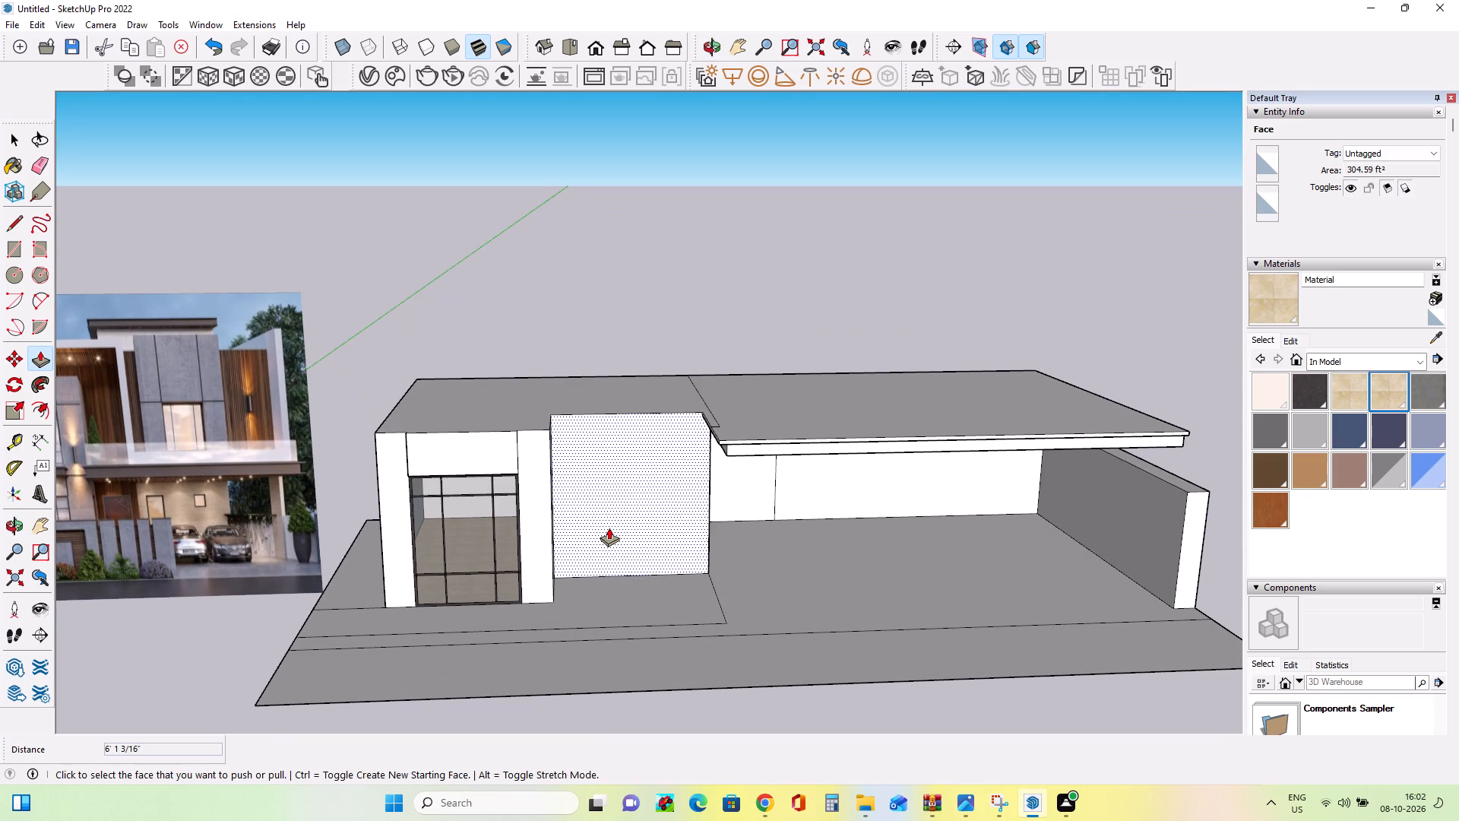
pyautogui.click(609, 528)
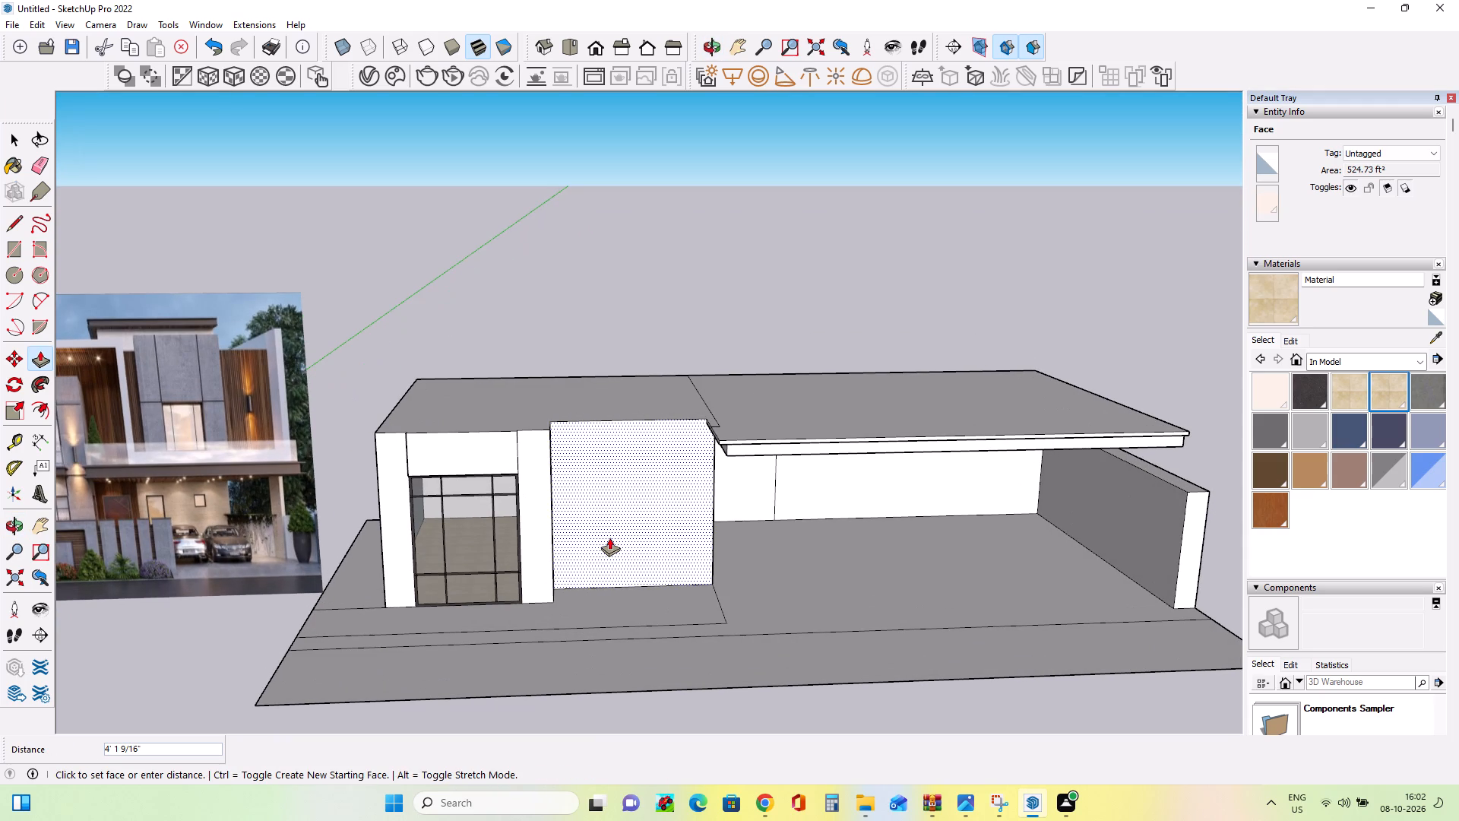
pyautogui.click(609, 537)
# Extend the lower part of the carport slab lip across the blank front wall to the window block, about 20' 11 11/16".
pyautogui.scroll(-3, 704, 537)
pyautogui.moveTo(704, 537); pyautogui.dragTo(656, 509, button='middle')
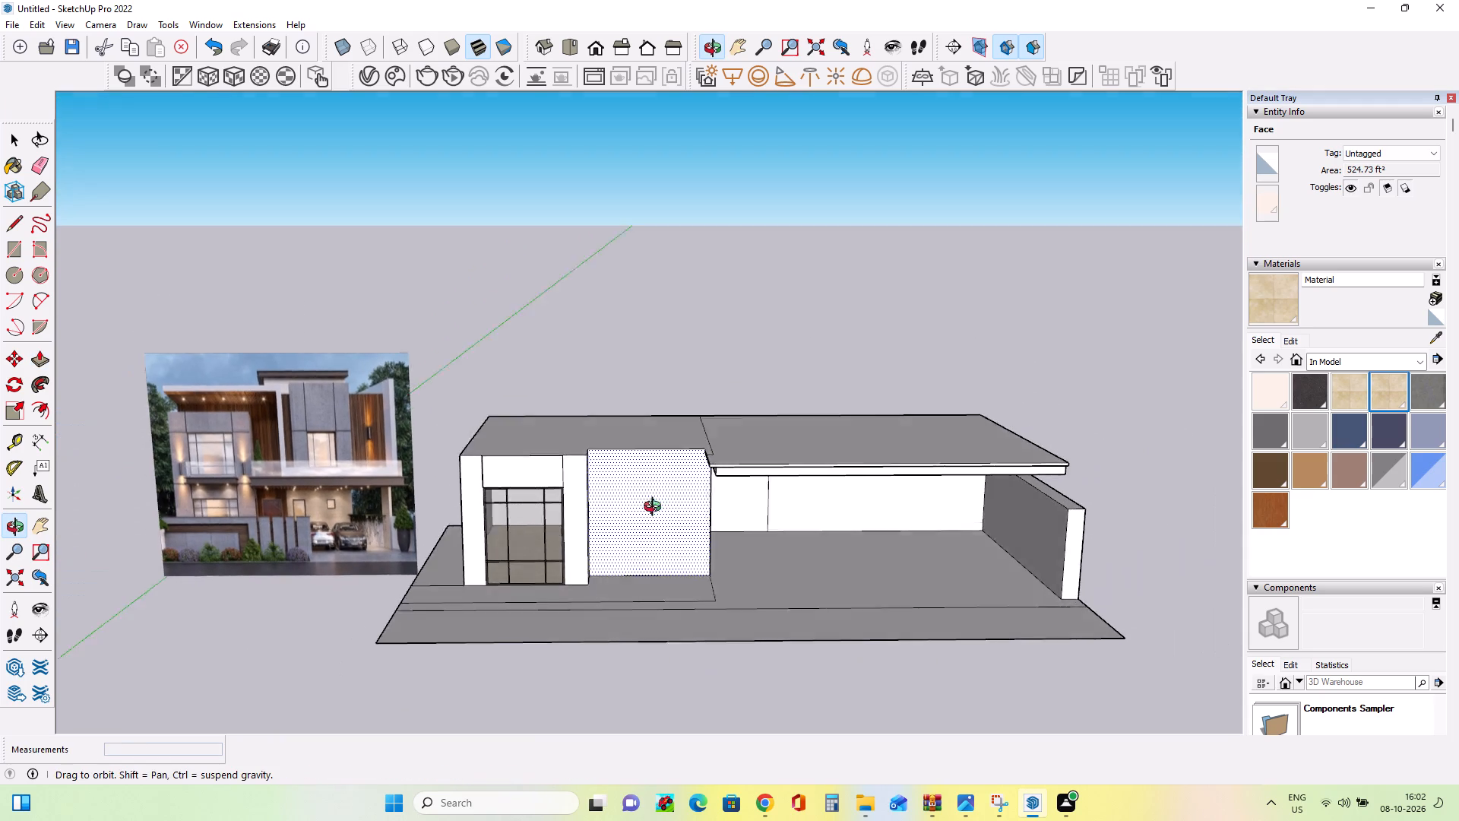
pyautogui.moveTo(656, 509); pyautogui.dragTo(668, 525, button='middle')
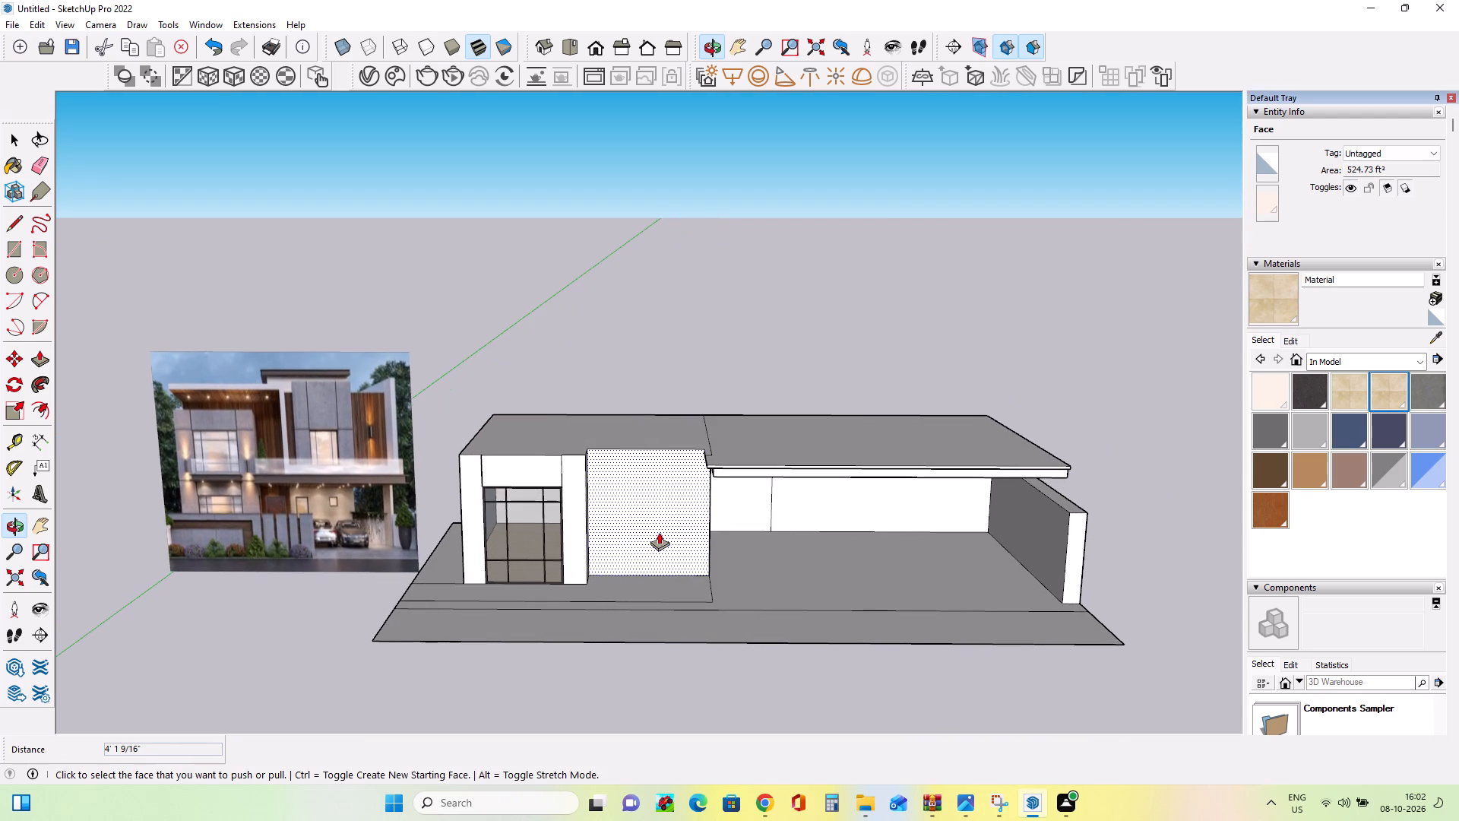
pyautogui.scroll(3, 564, 532)
pyautogui.moveTo(594, 527); pyautogui.dragTo(602, 528, button='middle')
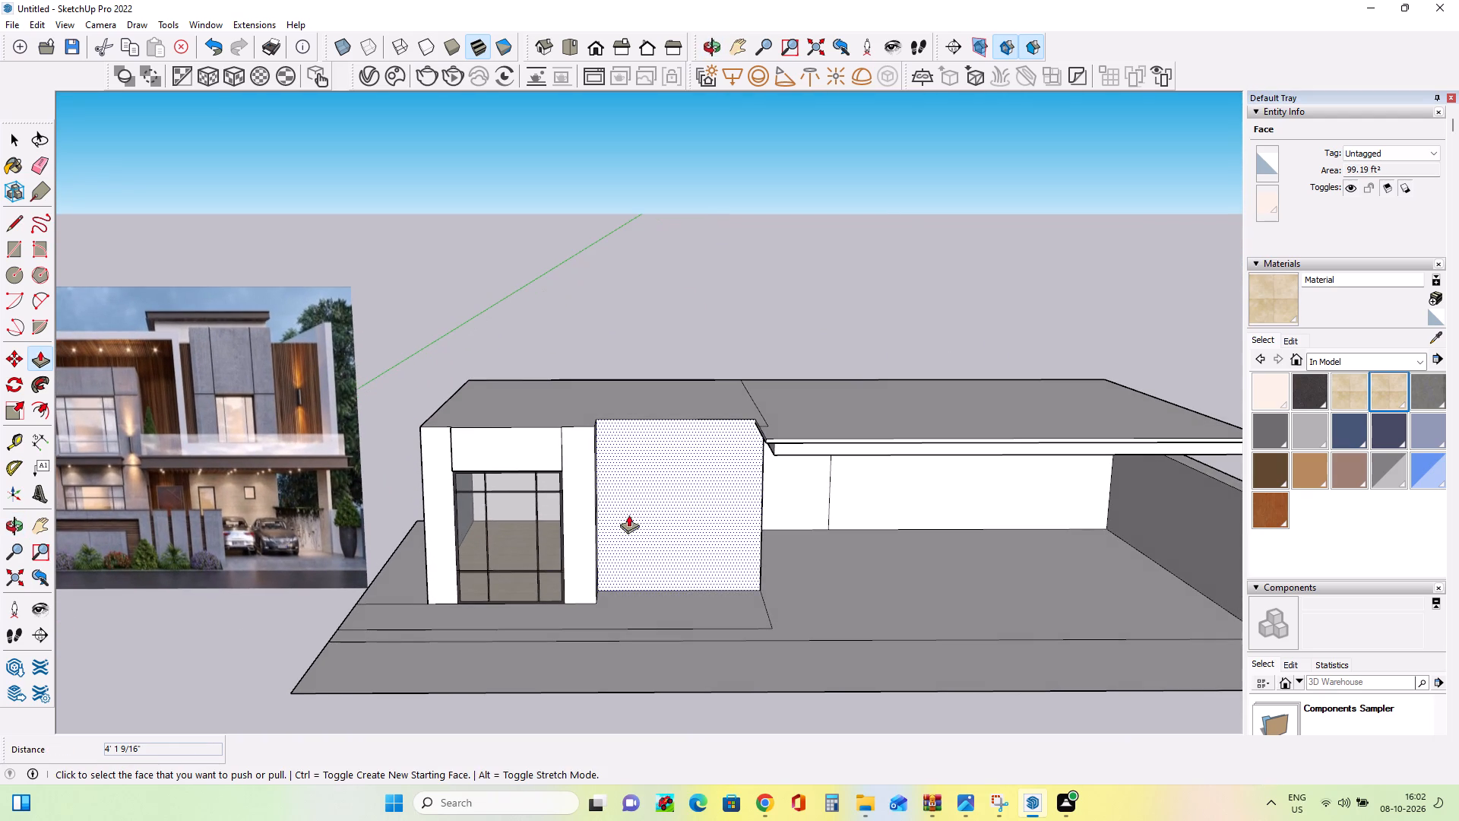
pyautogui.scroll(-1, 701, 477)
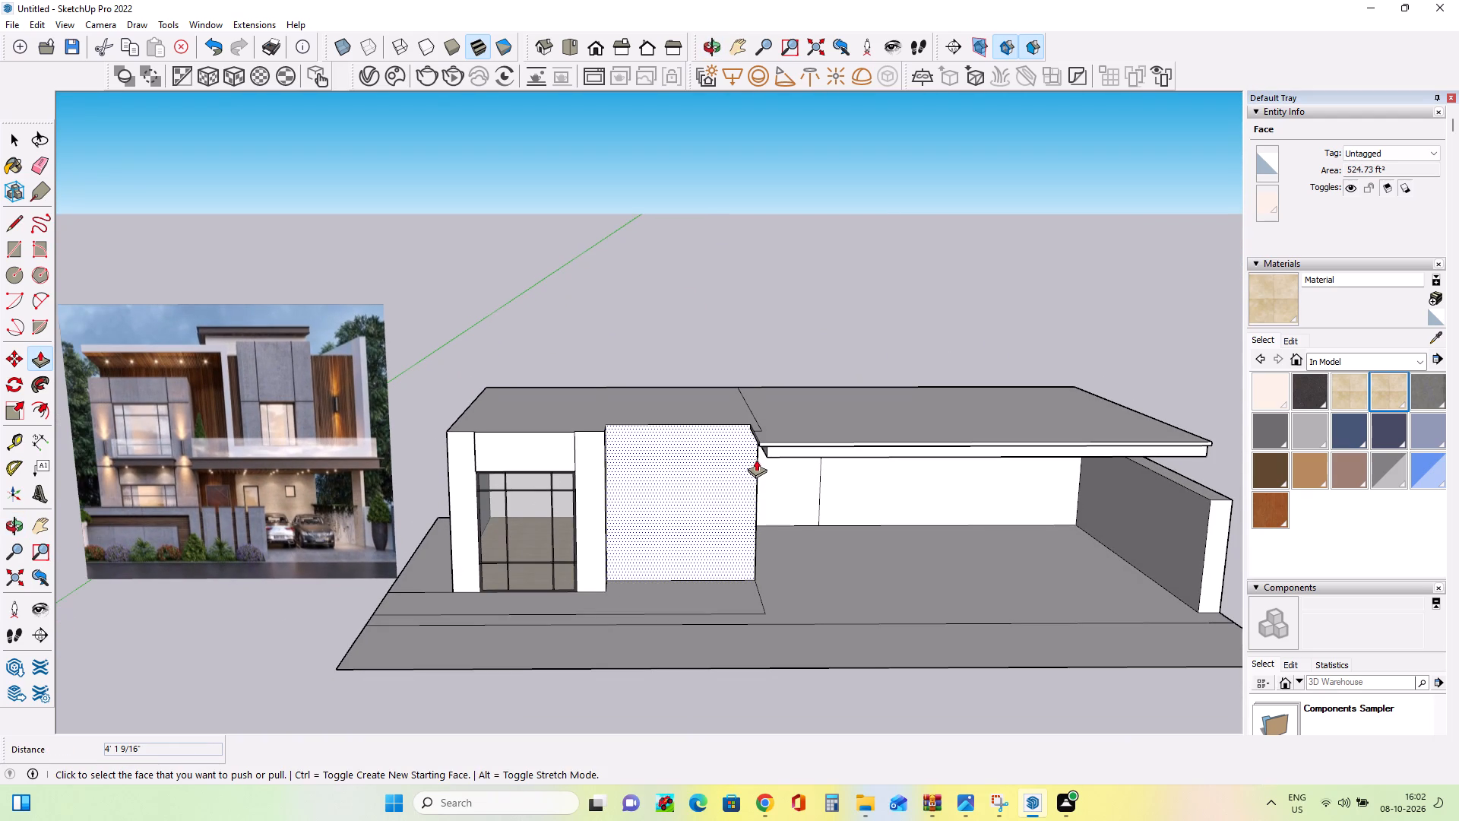
pyautogui.moveTo(747, 442); pyautogui.dragTo(882, 403, button='middle')
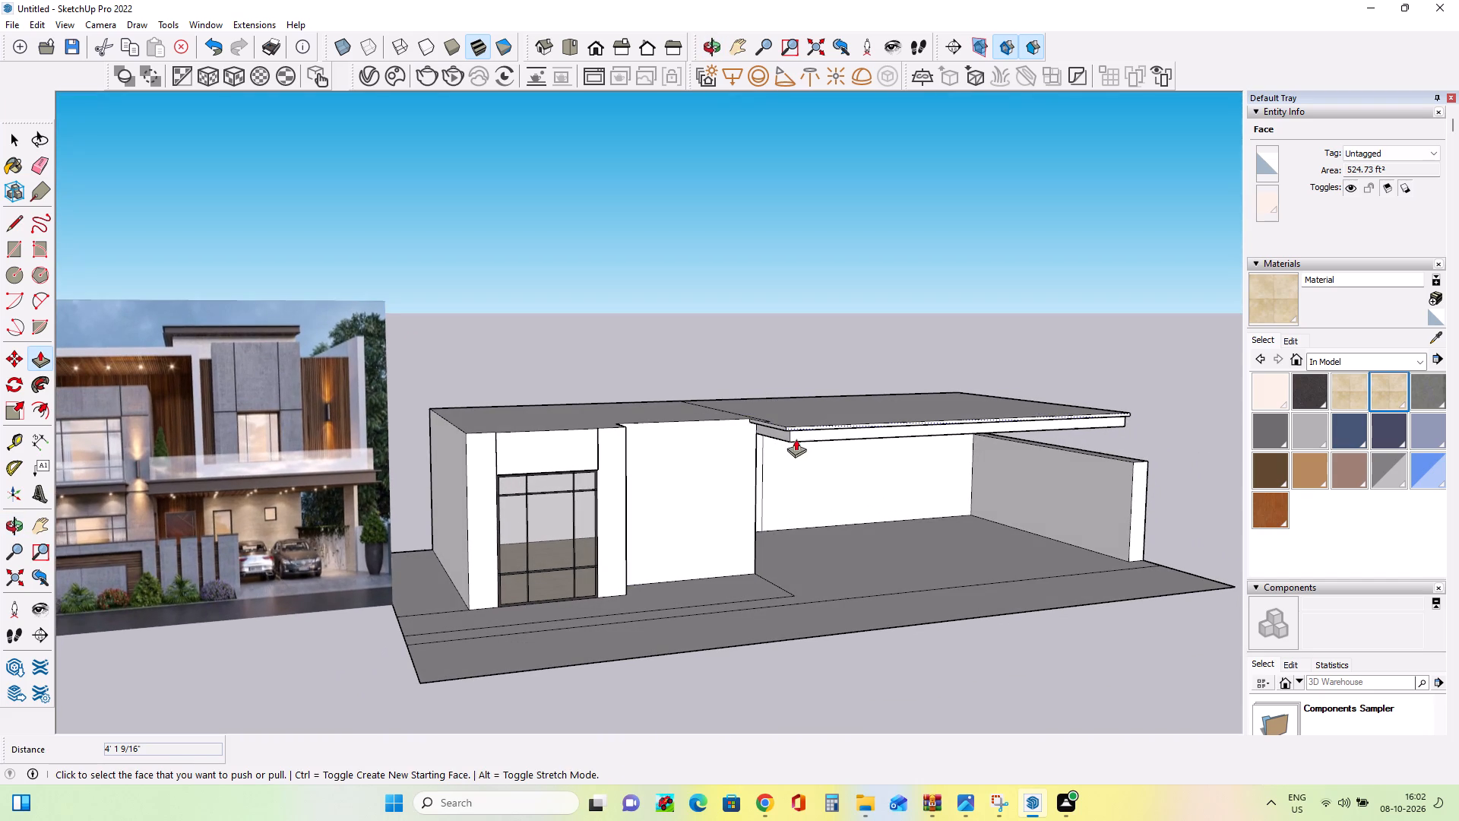
pyautogui.click(782, 432)
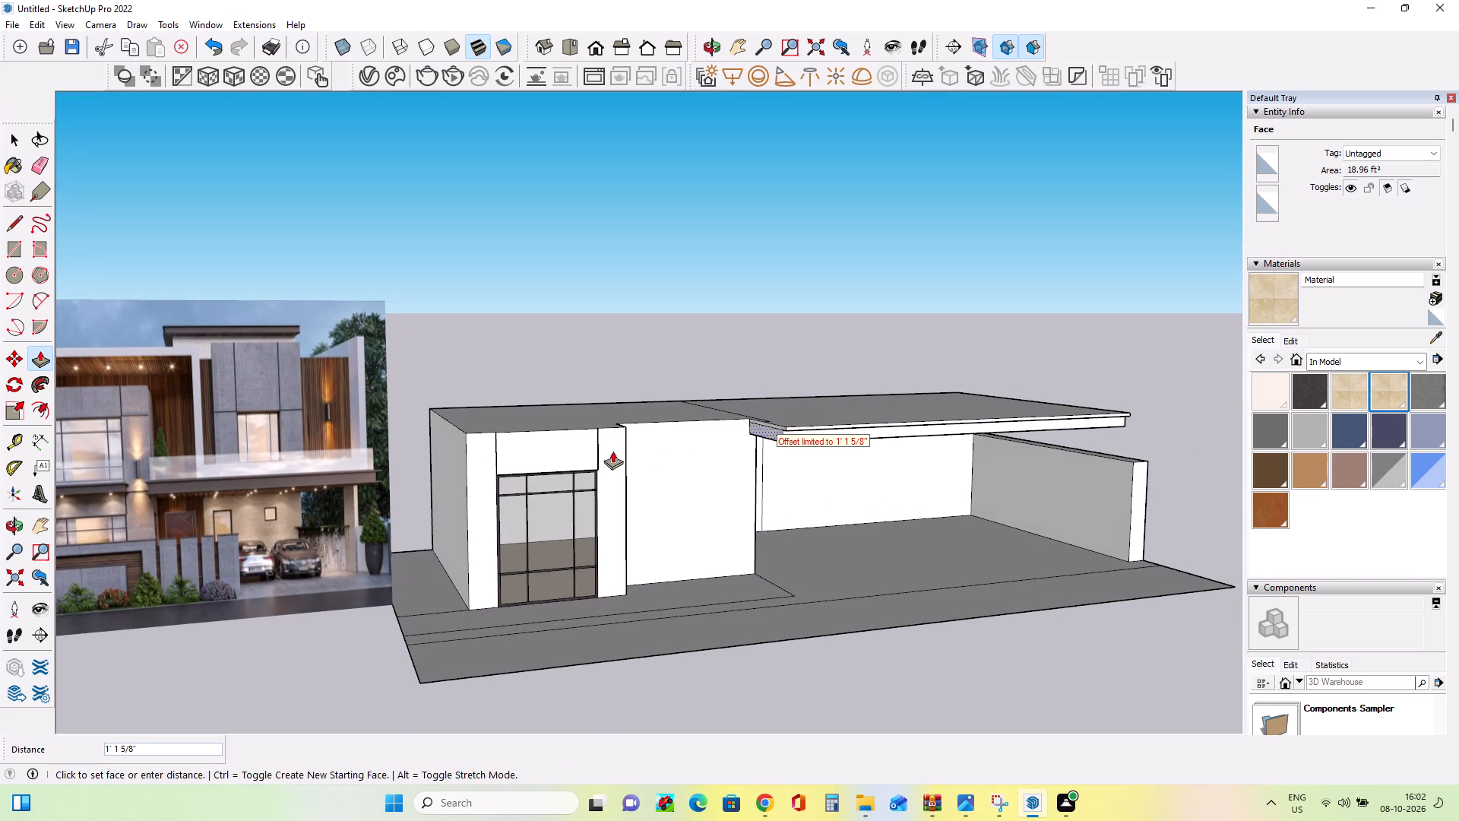
pyautogui.click(635, 450)
pyautogui.click(763, 430)
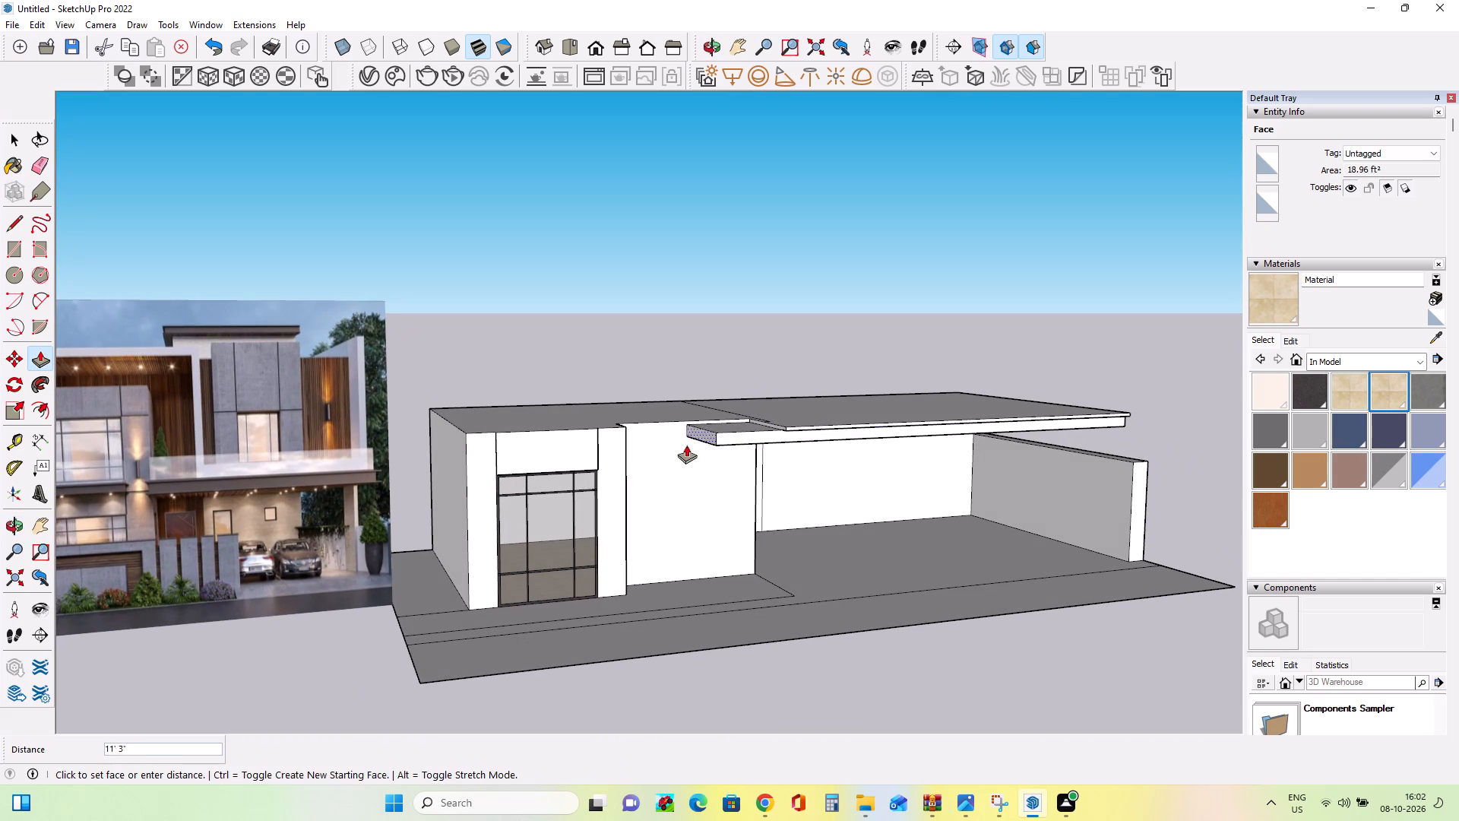
pyautogui.click(614, 452)
# Extend the upper part of the slab lip to the window block by about 20' 11 11/16", closing the notch in the roof.
pyautogui.scroll(5, 683, 404)
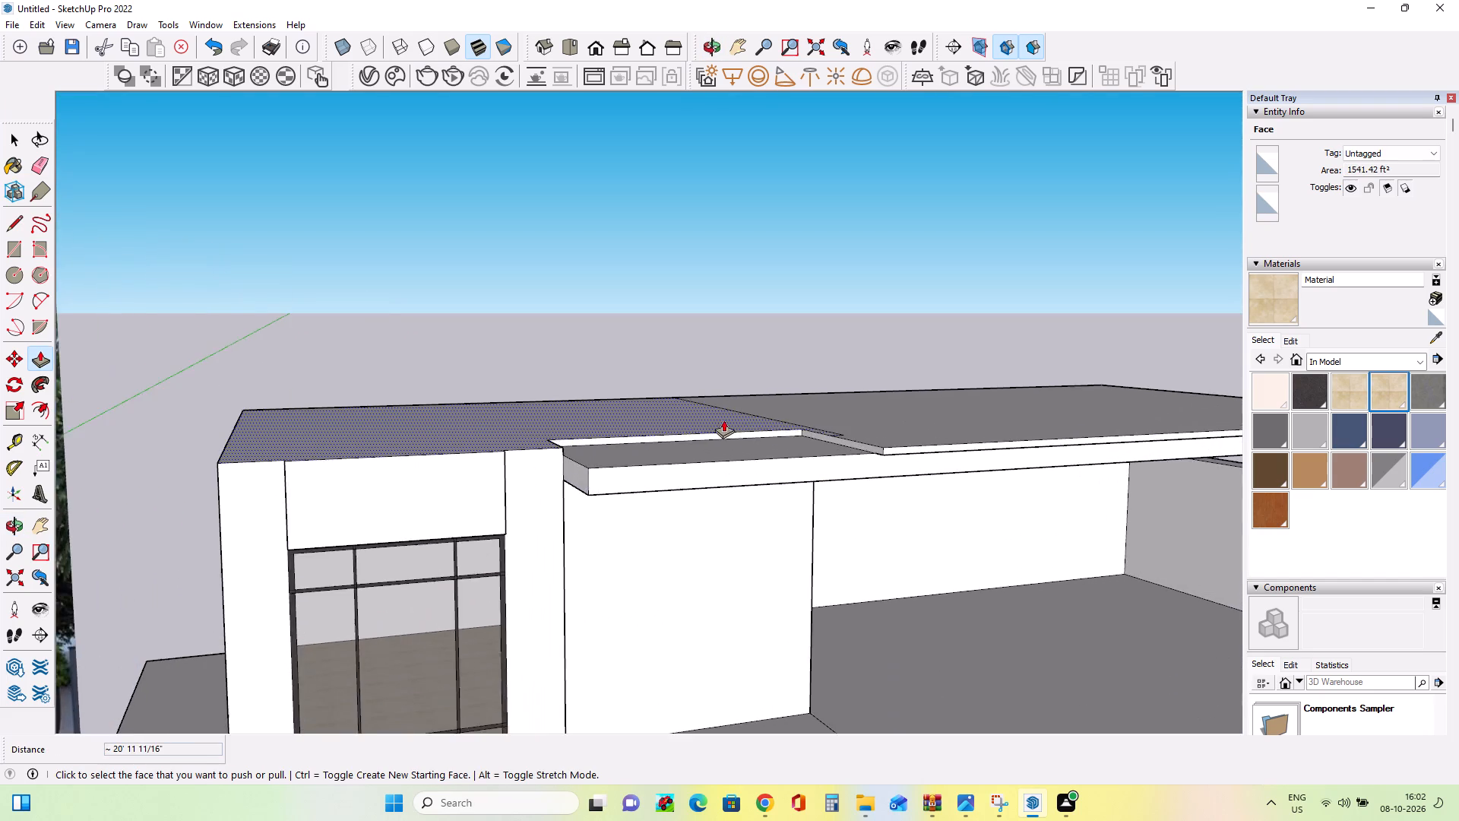
pyautogui.moveTo(723, 420); pyautogui.dragTo(752, 494, button='middle')
pyautogui.scroll(3, 796, 442)
pyautogui.click(837, 440)
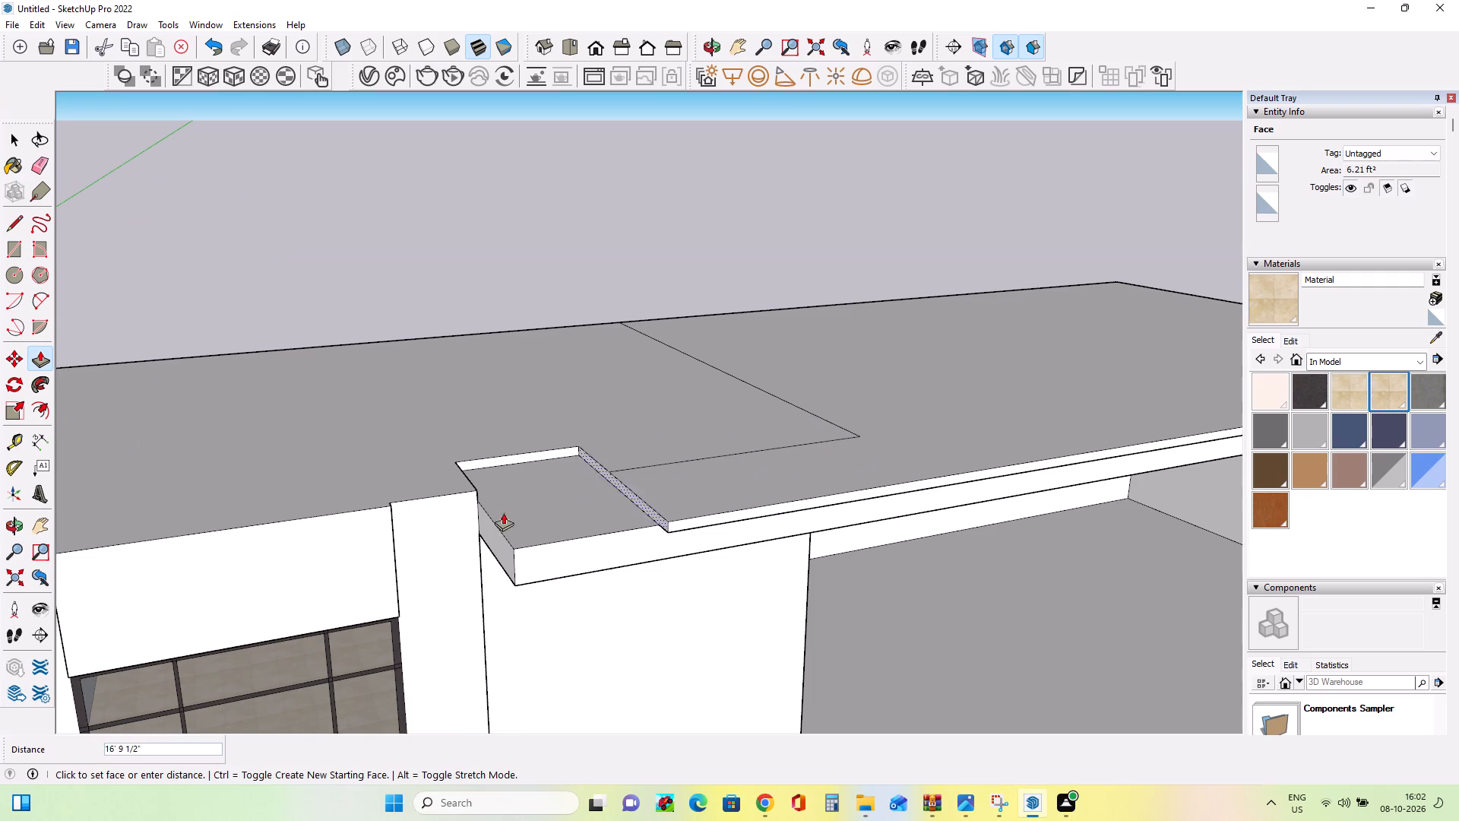
pyautogui.click(460, 518)
pyautogui.moveTo(630, 537); pyautogui.dragTo(512, 456, button='middle')
pyautogui.scroll(-3, 528, 470)
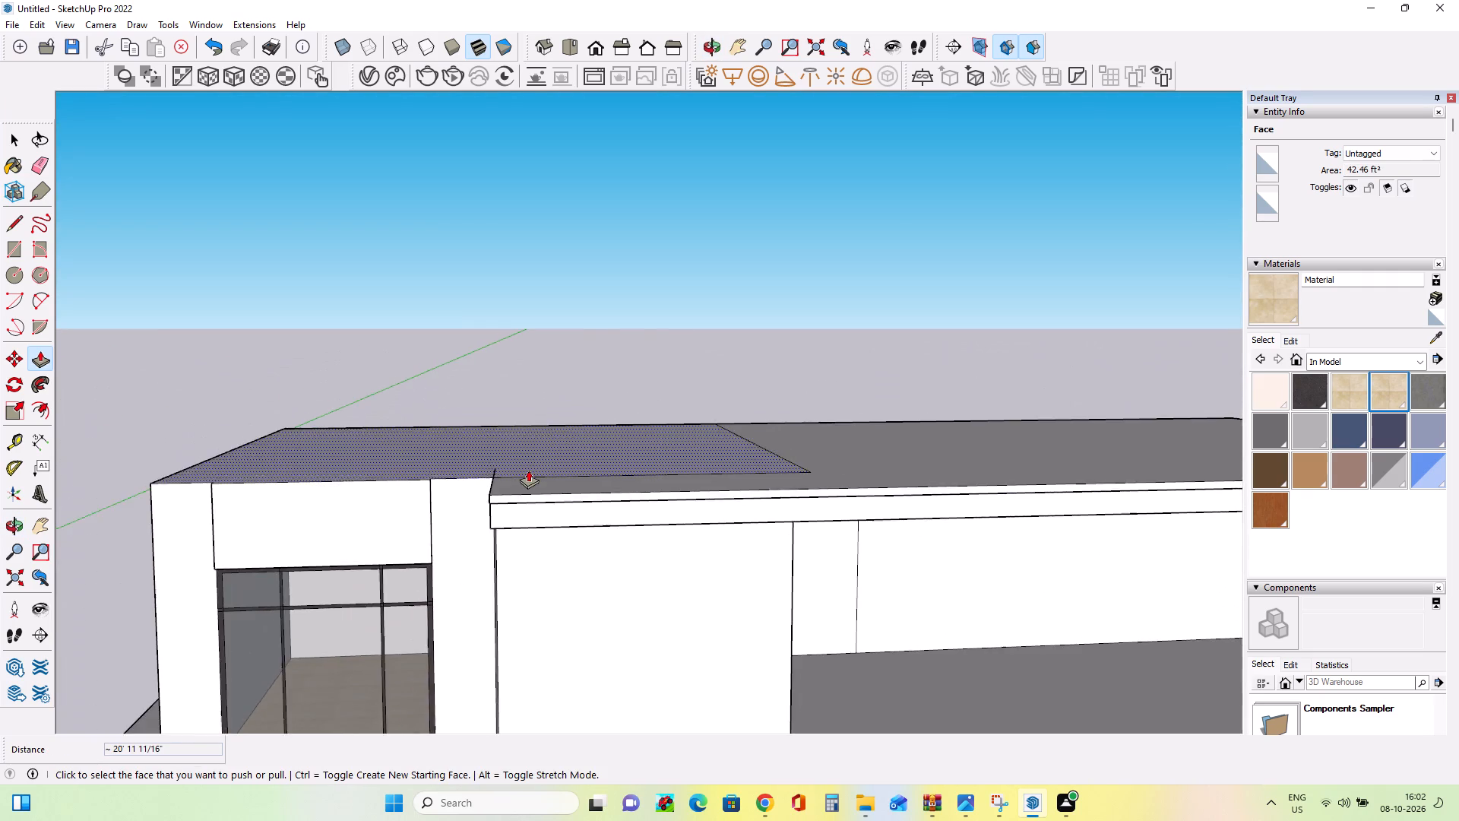
# Push/Pull the roof slab's end face above the carport side wall inward toward the house.
pyautogui.scroll(-10, 528, 470)
pyautogui.moveTo(919, 532); pyautogui.dragTo(749, 532, button='middle')
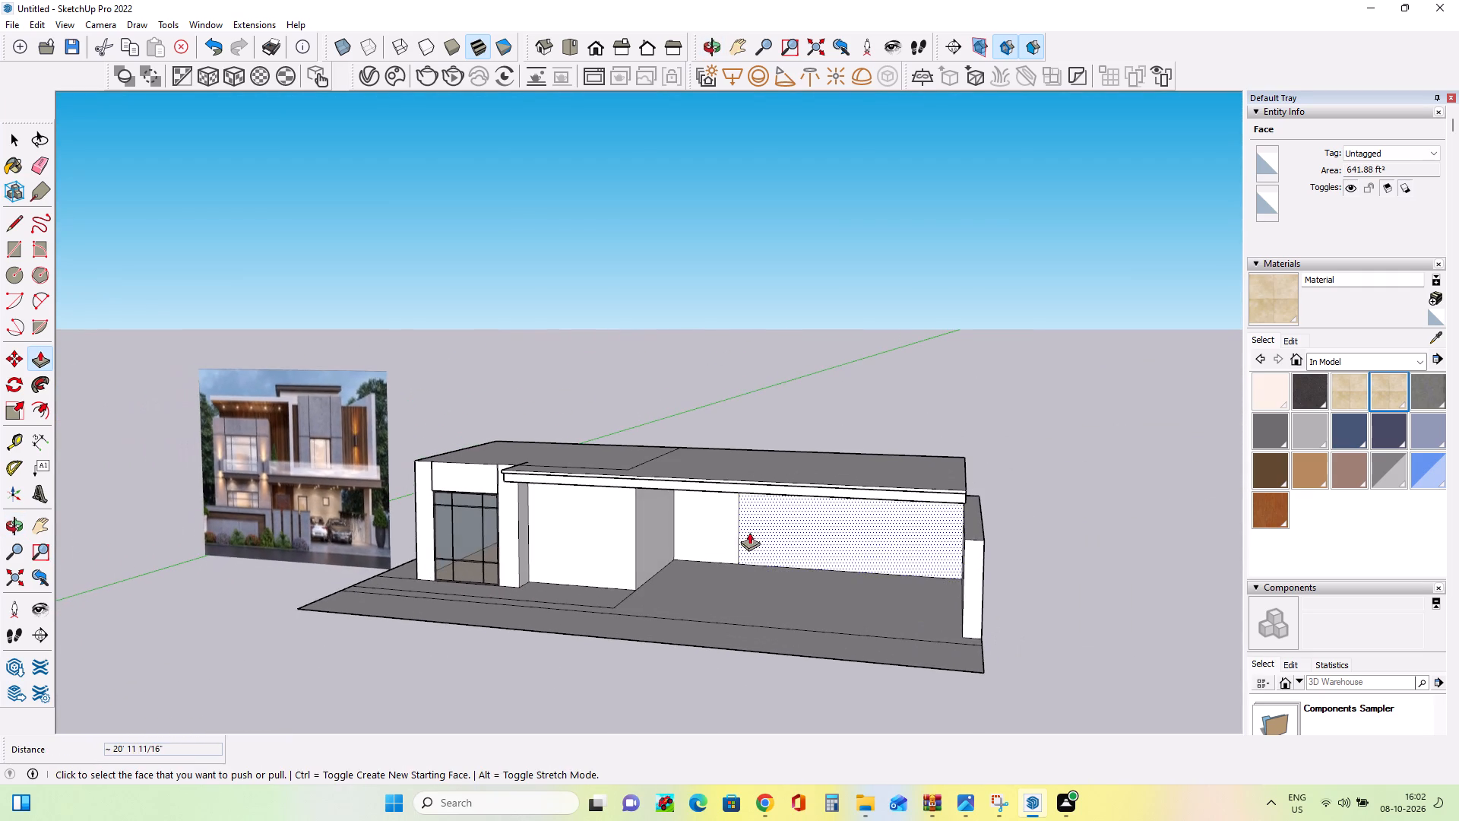
pyautogui.moveTo(1008, 539); pyautogui.dragTo(565, 487, button='middle')
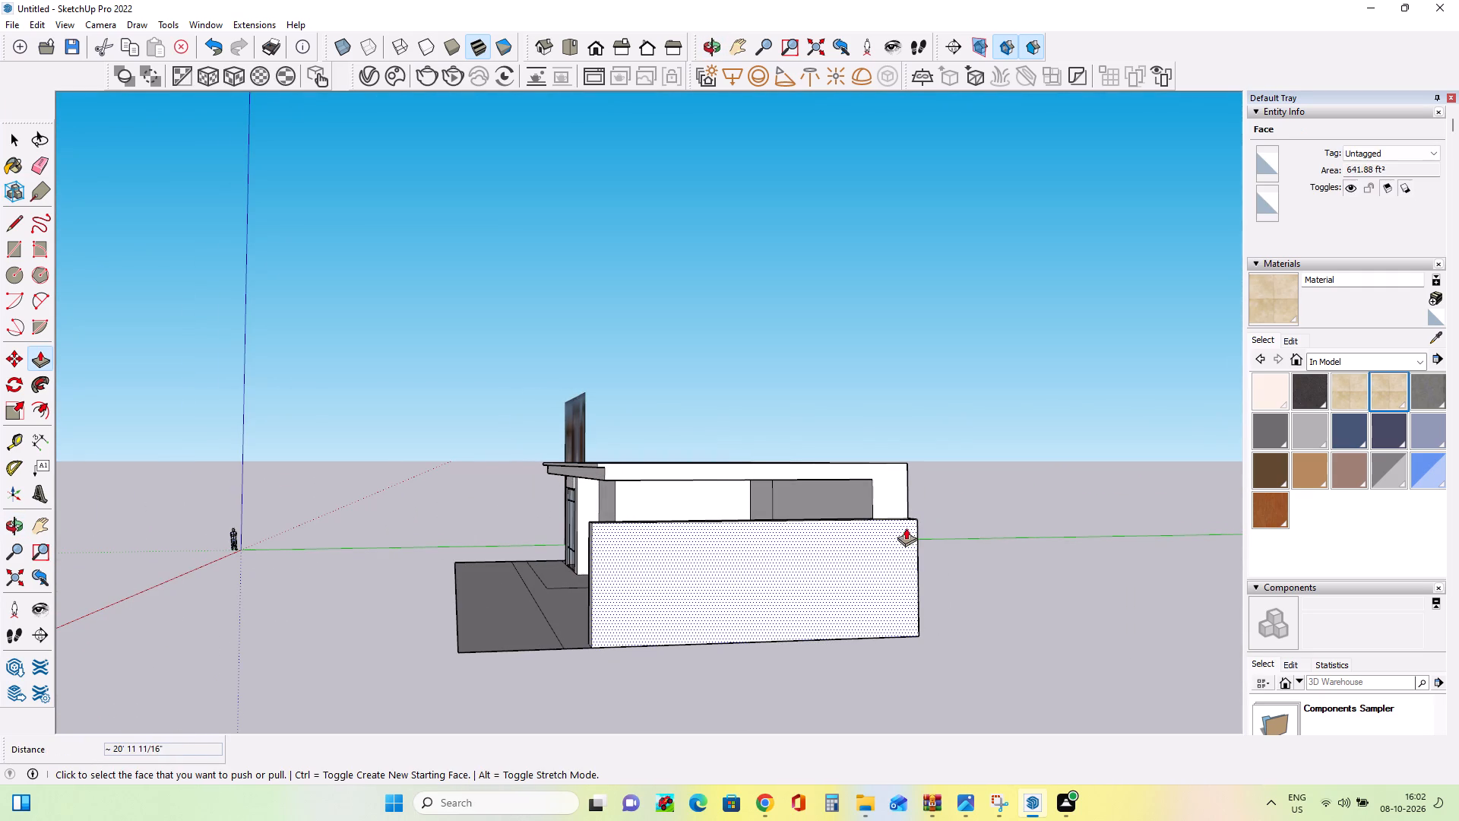
pyautogui.click(901, 503)
pyautogui.click(887, 474)
# Shift the carport side wall toward the house, moving its inner face about 6' 5 7/16" and its outer face about 5' 1 3/8".
pyautogui.moveTo(603, 564); pyautogui.dragTo(970, 661, button='middle')
pyautogui.click(1023, 556)
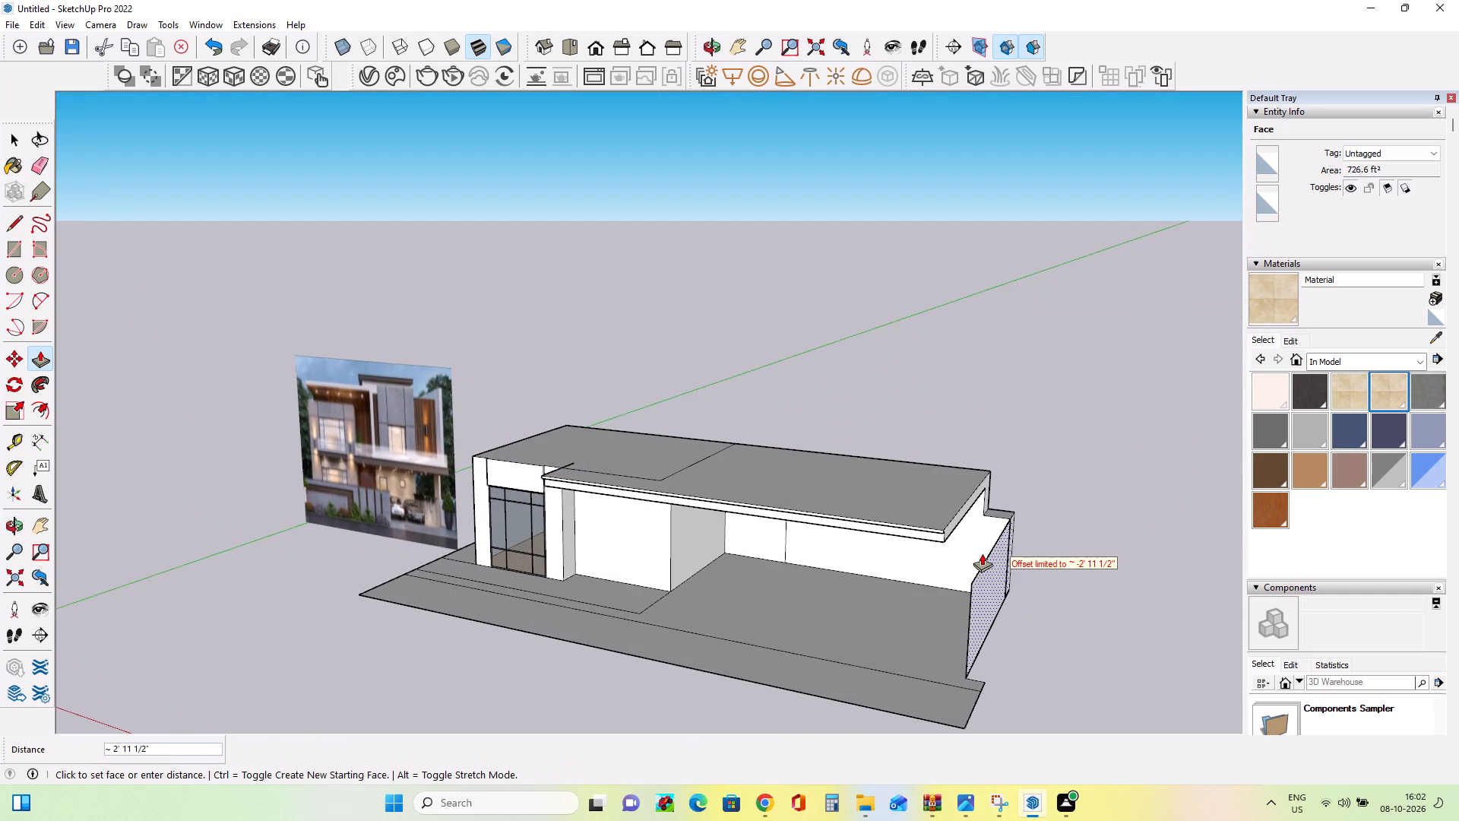
pyautogui.click(1021, 572)
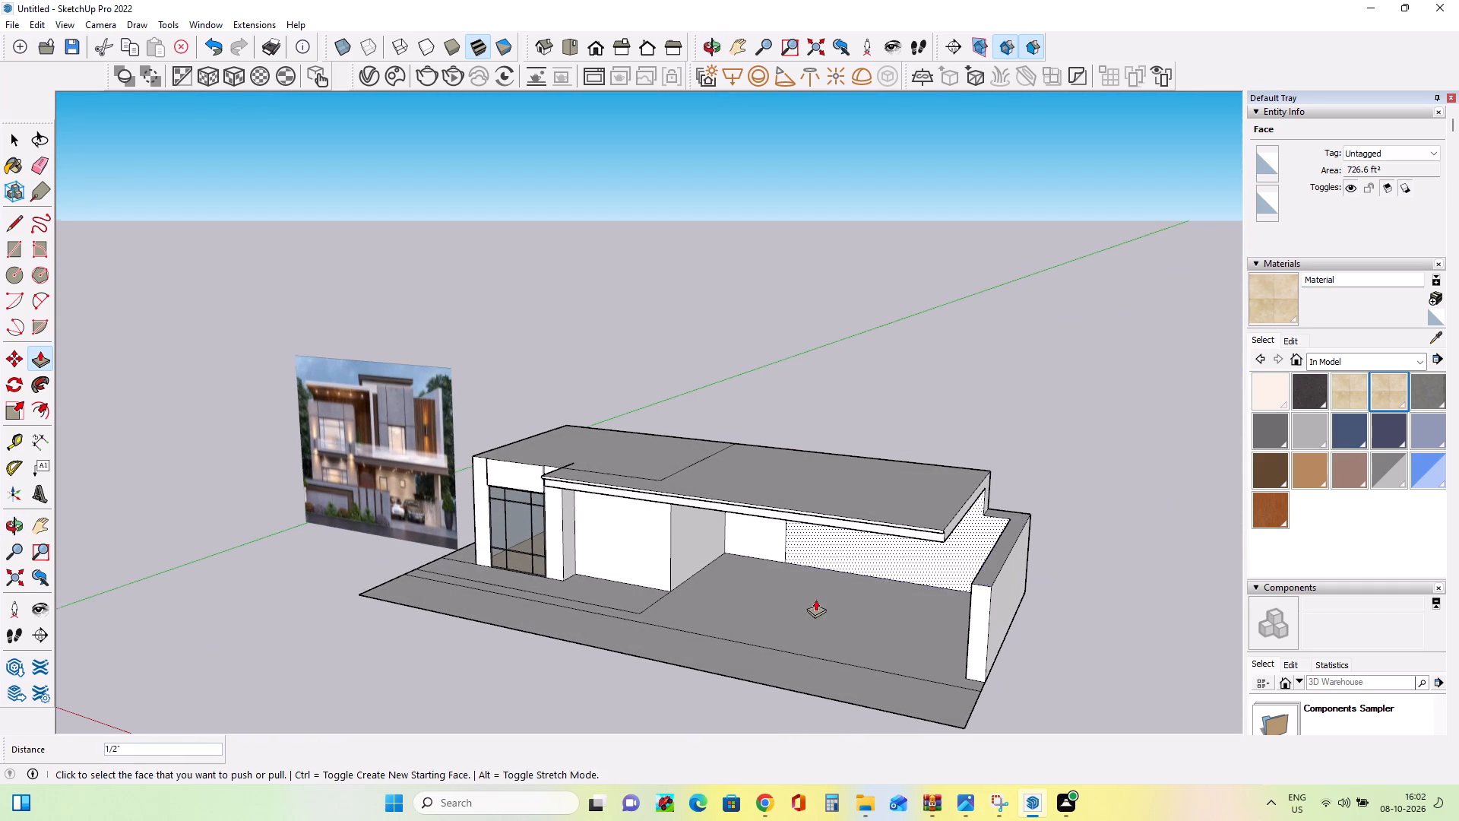
pyautogui.moveTo(820, 602); pyautogui.dragTo(1005, 574, button='middle')
pyautogui.click(998, 563)
pyautogui.click(964, 566)
pyautogui.moveTo(1078, 574); pyautogui.dragTo(1074, 575, button='middle')
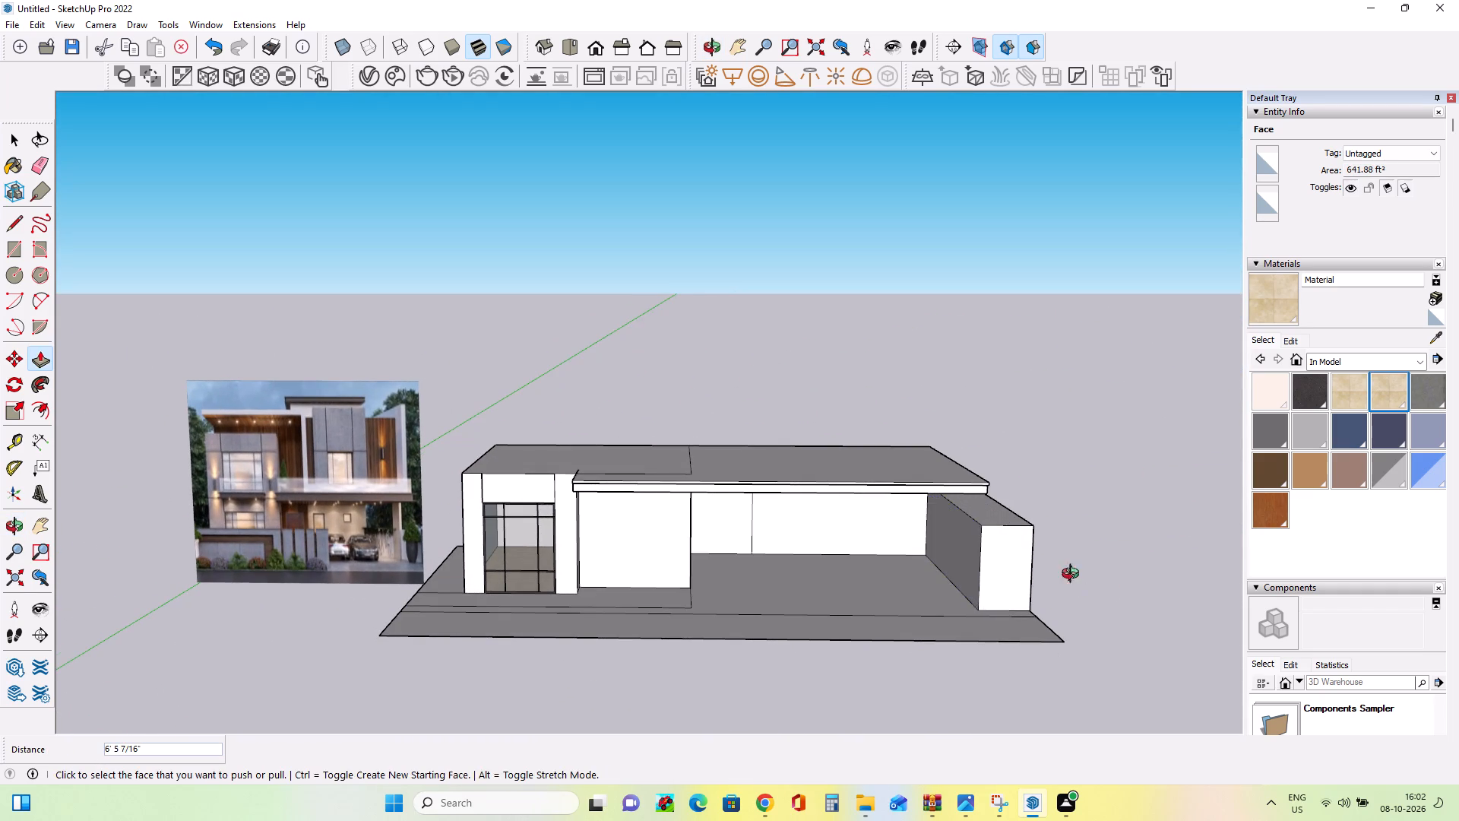
pyautogui.moveTo(1074, 575); pyautogui.dragTo(825, 599, button='middle')
pyautogui.click(983, 641)
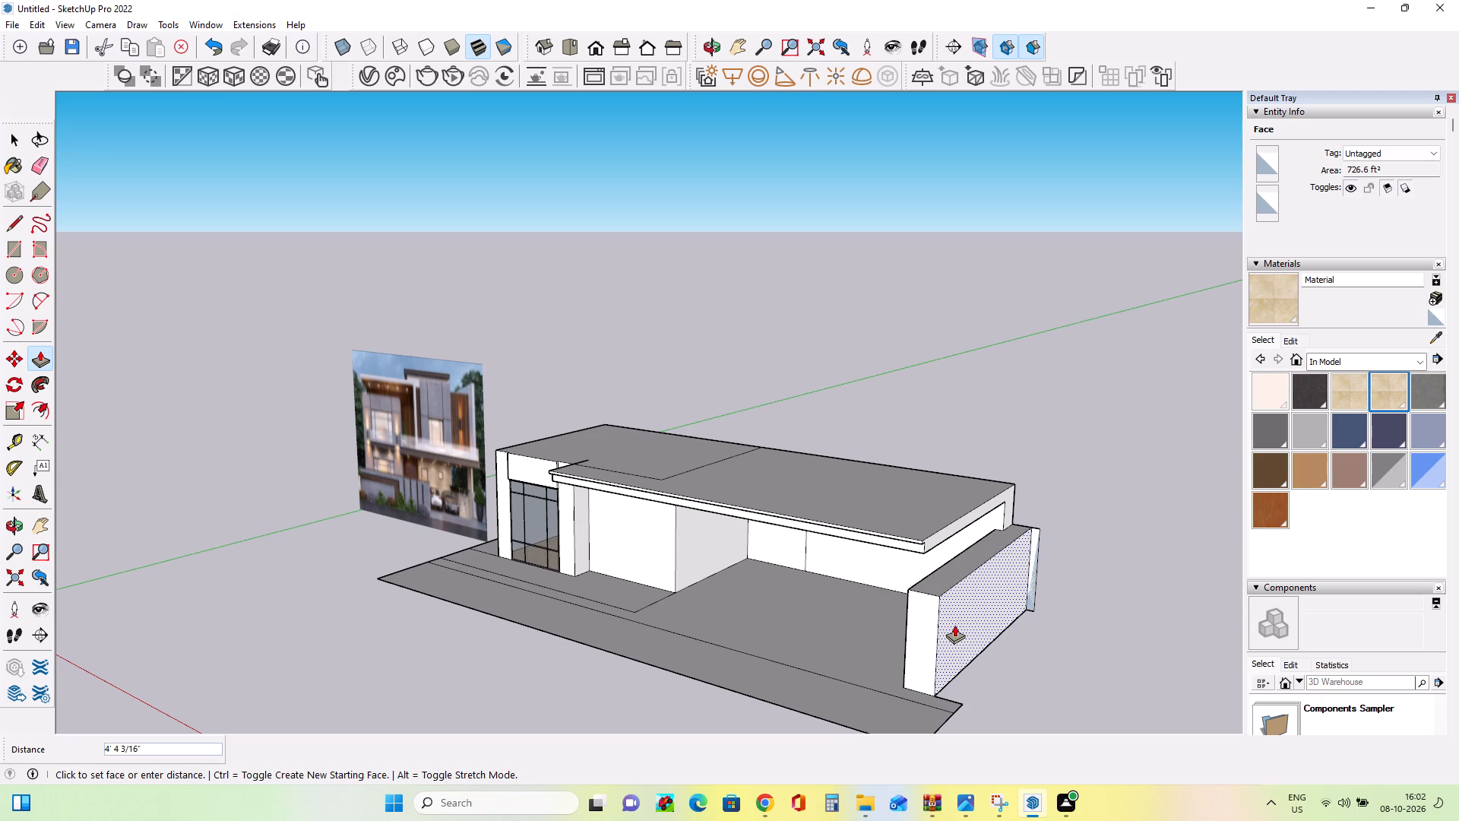
pyautogui.click(952, 623)
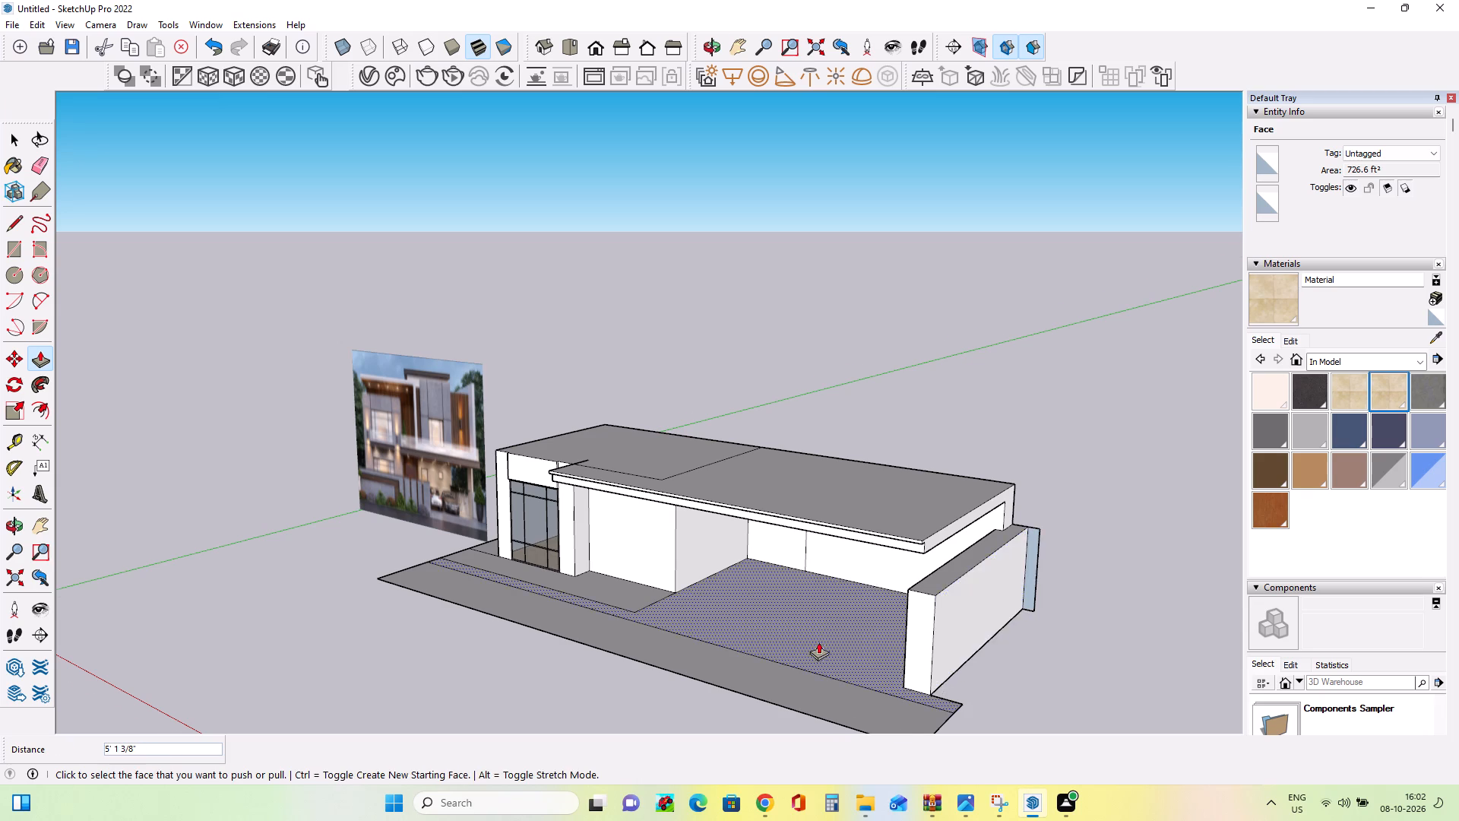
# Compare the carport opening, side wall and roof overhang with the reference image from the front.
pyautogui.moveTo(819, 642); pyautogui.dragTo(1090, 625, button='middle')
pyautogui.moveTo(856, 547); pyautogui.dragTo(856, 517, button='middle')
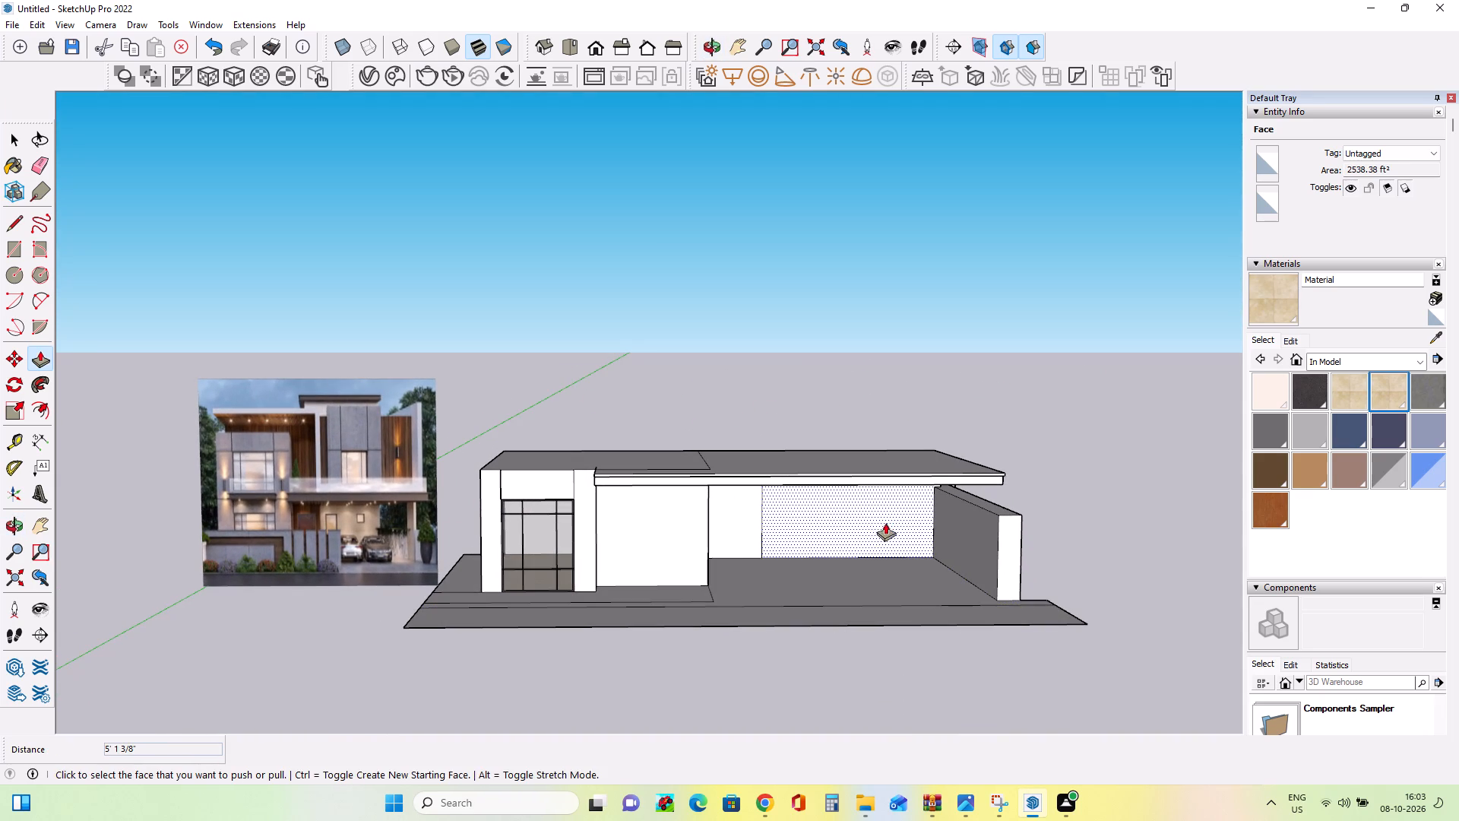
pyautogui.moveTo(837, 572); pyautogui.dragTo(848, 554, button='middle')
pyautogui.moveTo(845, 540); pyautogui.dragTo(856, 567, button='middle')
pyautogui.moveTo(802, 564); pyautogui.dragTo(793, 554, button='middle')
pyautogui.moveTo(786, 528); pyautogui.dragTo(781, 512, button='middle')
pyautogui.scroll(-3, 767, 515)
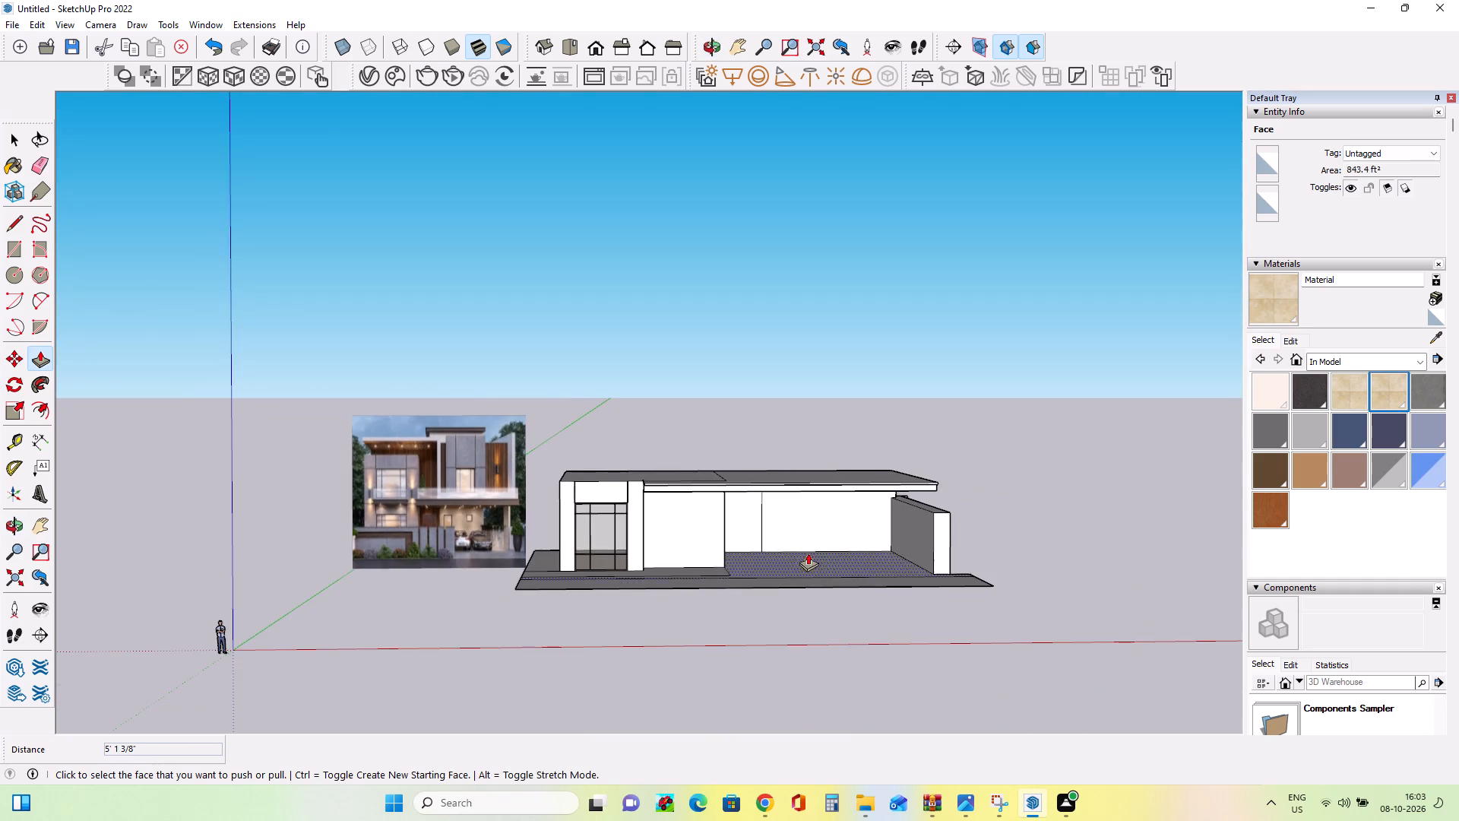
pyautogui.moveTo(849, 537); pyautogui.dragTo(848, 525, button='middle')
pyautogui.scroll(1, 831, 512)
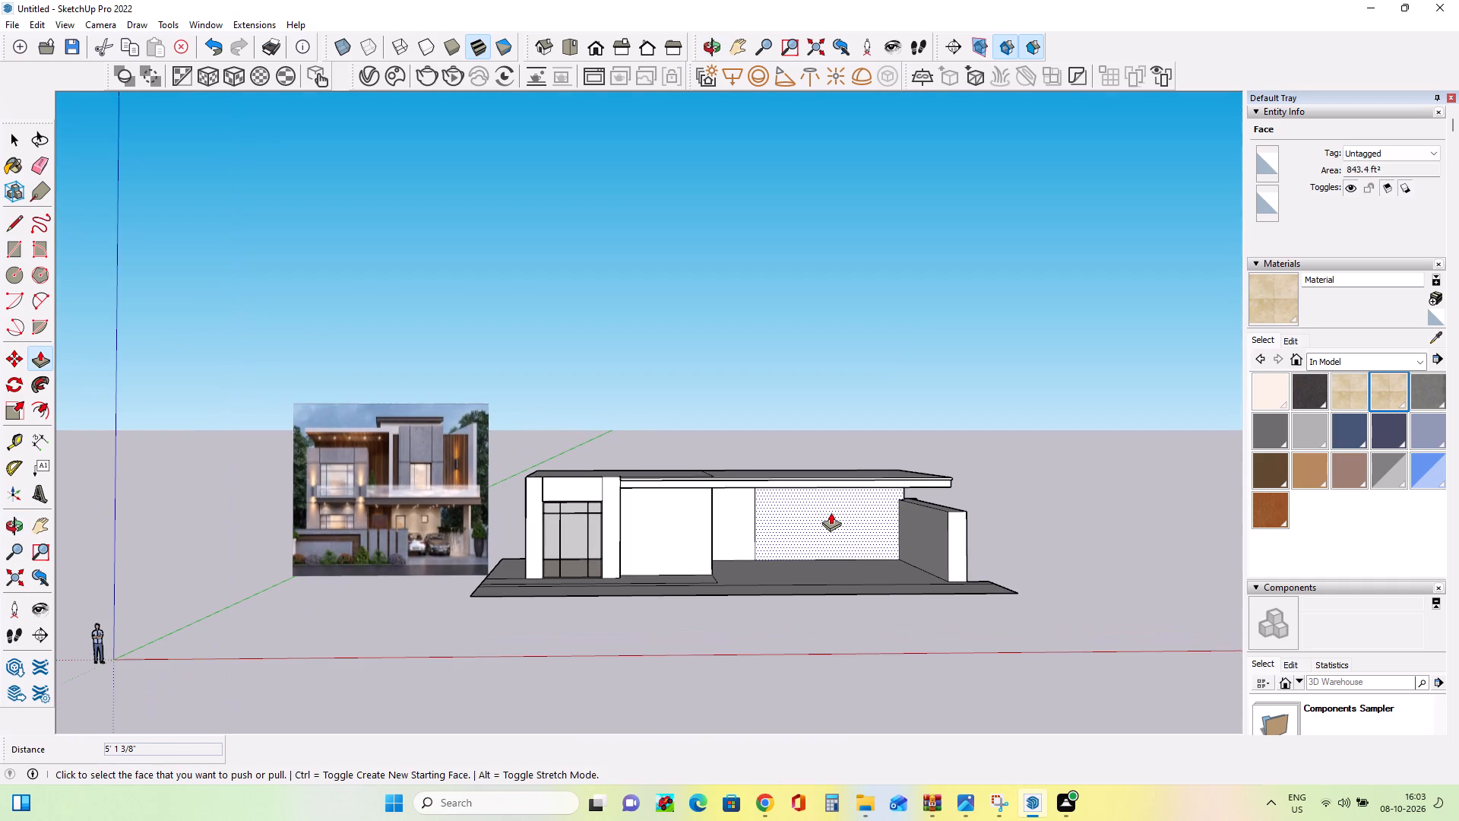
pyautogui.moveTo(873, 481); pyautogui.dragTo(875, 496, button='middle')
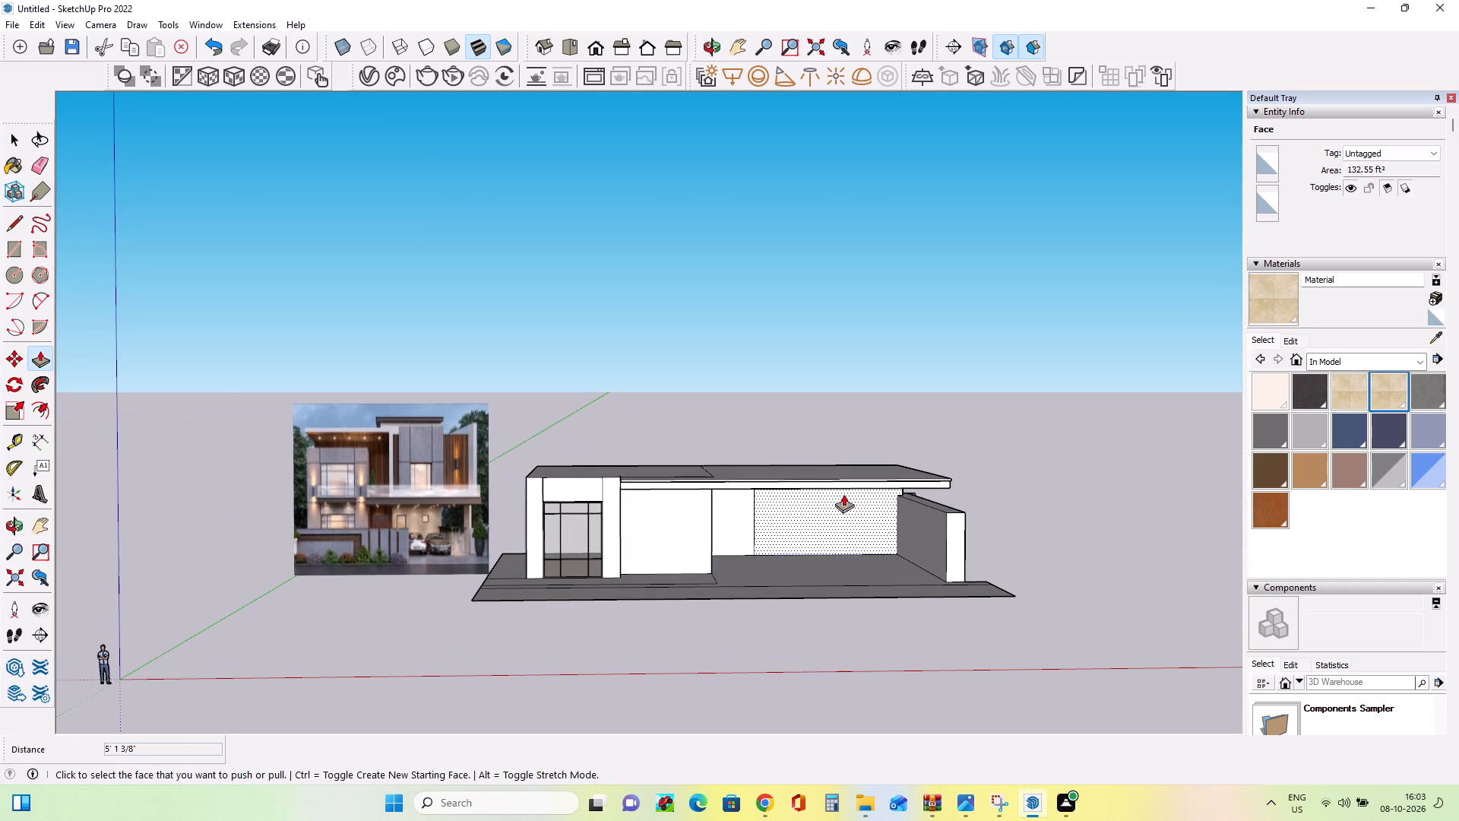
pyautogui.scroll(3, 840, 489)
pyautogui.moveTo(926, 547); pyautogui.dragTo(895, 556, button='middle')
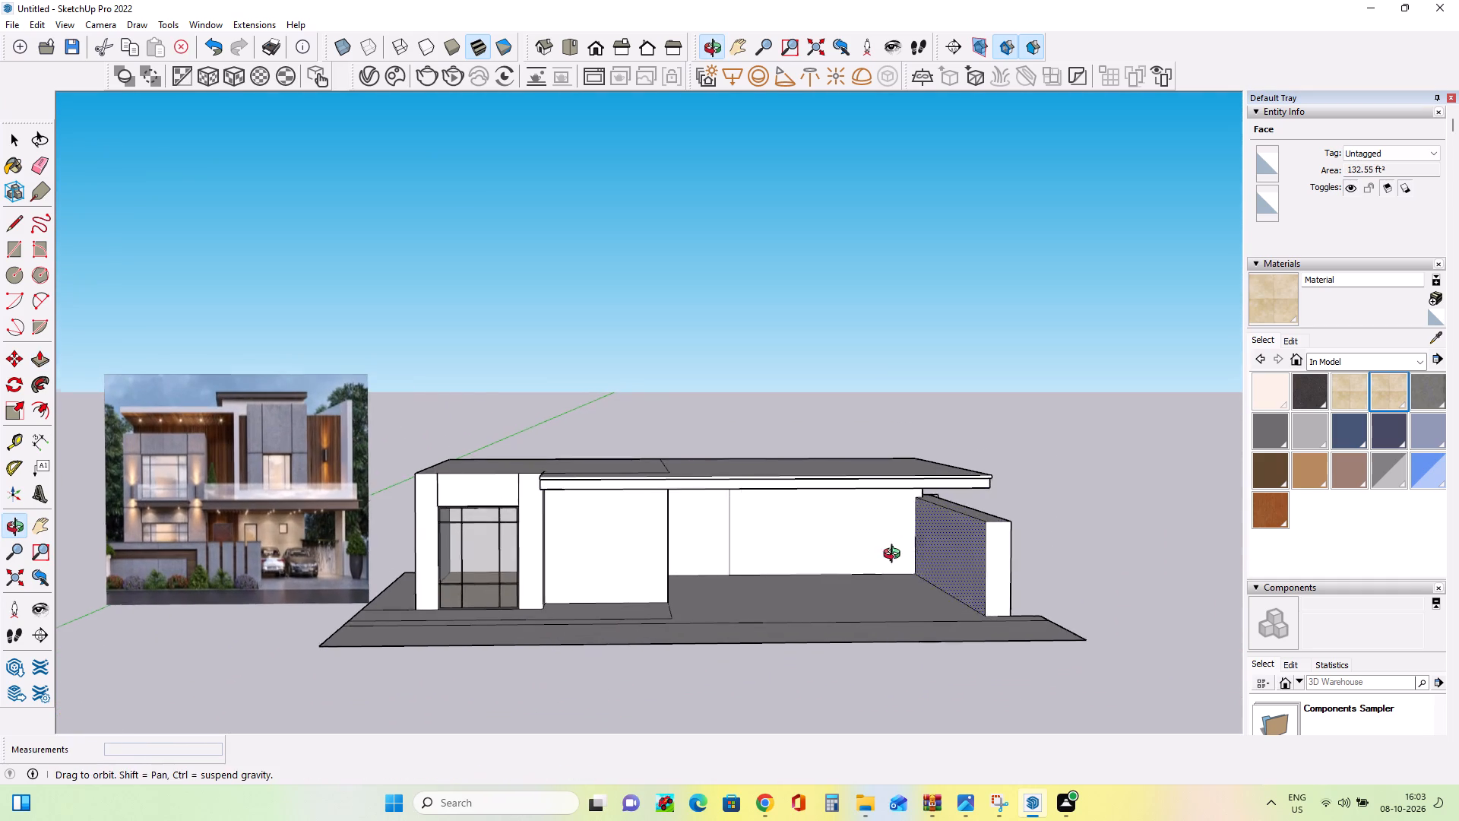
# Push the roof slab's end face above the carport side wall inward by about 3' 10".
pyautogui.moveTo(895, 556); pyautogui.dragTo(724, 569, button='middle')
pyautogui.moveTo(1022, 505); pyautogui.dragTo(782, 540, button='middle')
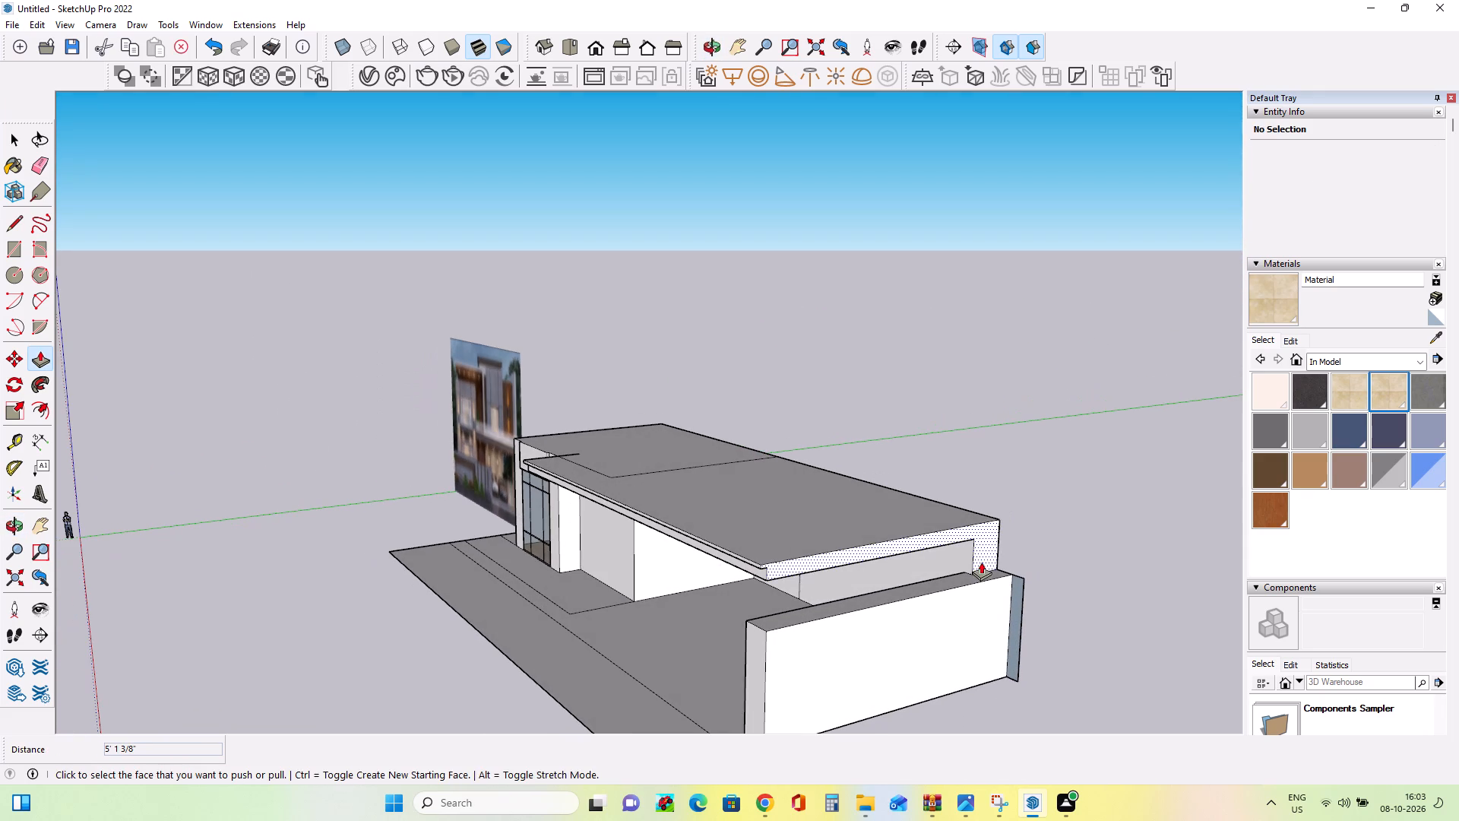
pyautogui.click(987, 555)
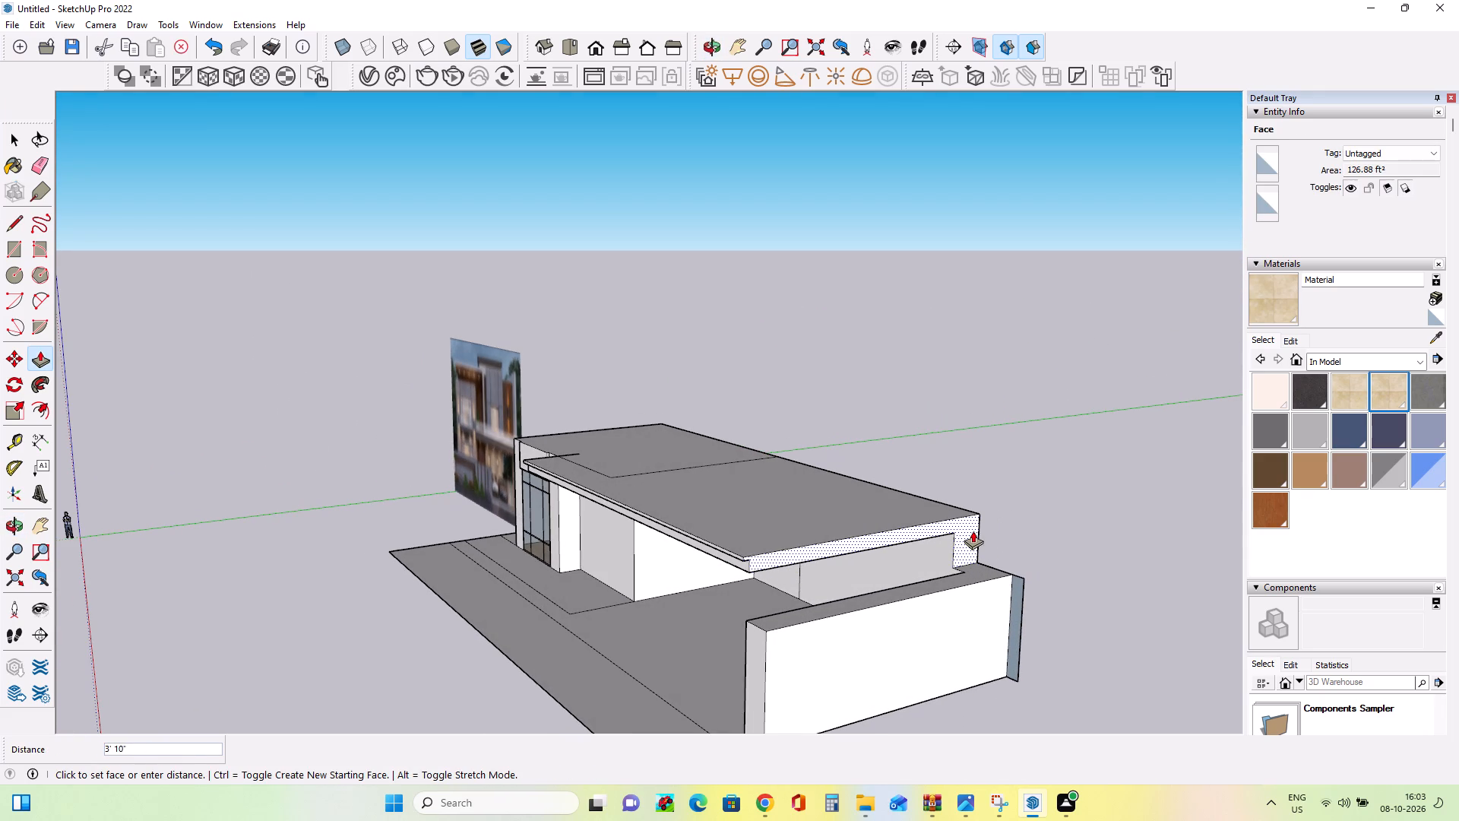
pyautogui.click(973, 531)
# Shift the carport side wall further inward, moving its inner face about 4' 5 13/16" and its outer face about 3' 9 1/2".
pyautogui.moveTo(752, 627); pyautogui.dragTo(1112, 649, button='middle')
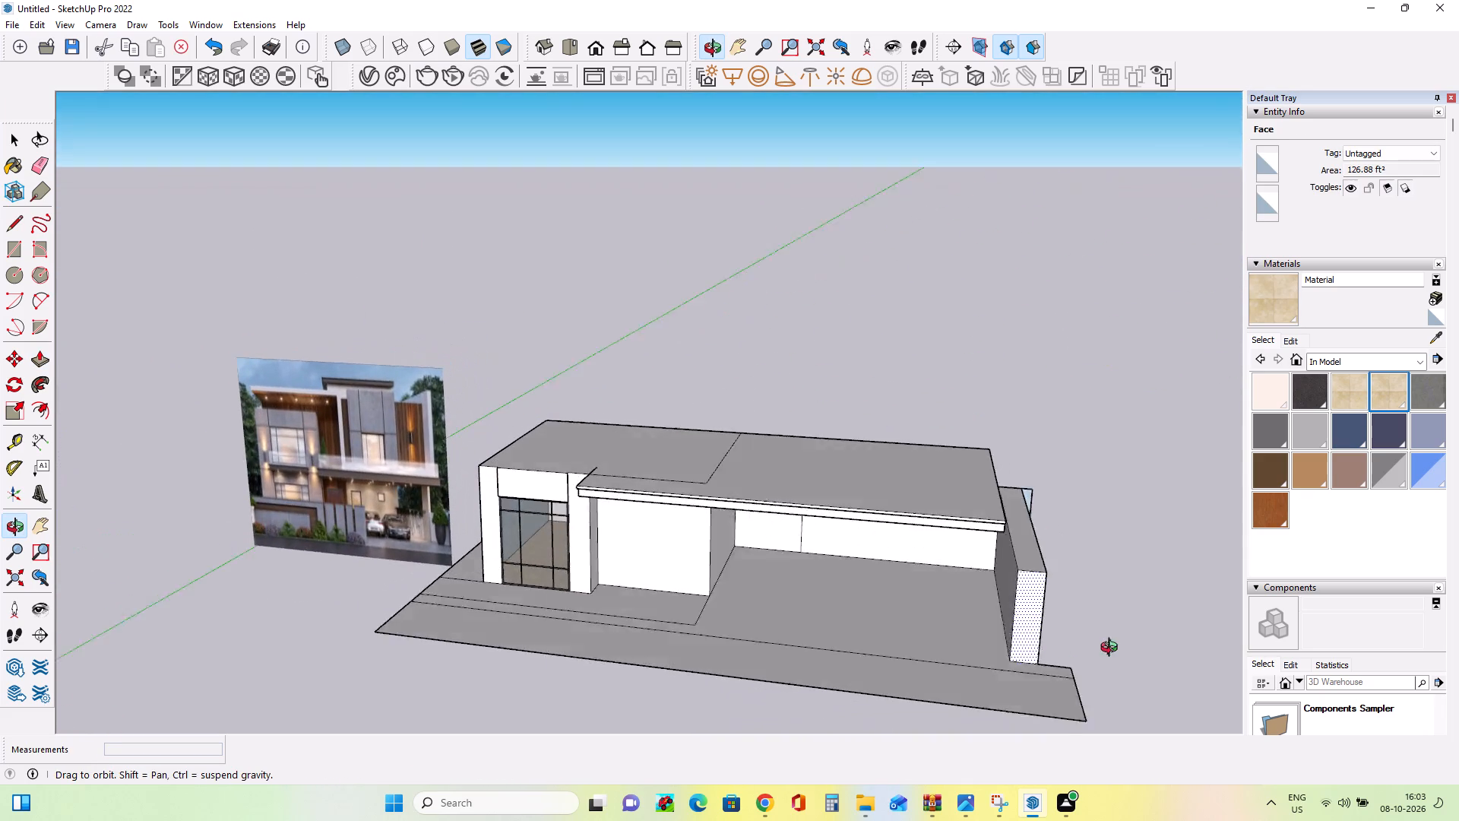
pyautogui.moveTo(1112, 649); pyautogui.dragTo(1112, 645, button='middle')
pyautogui.click(1017, 586)
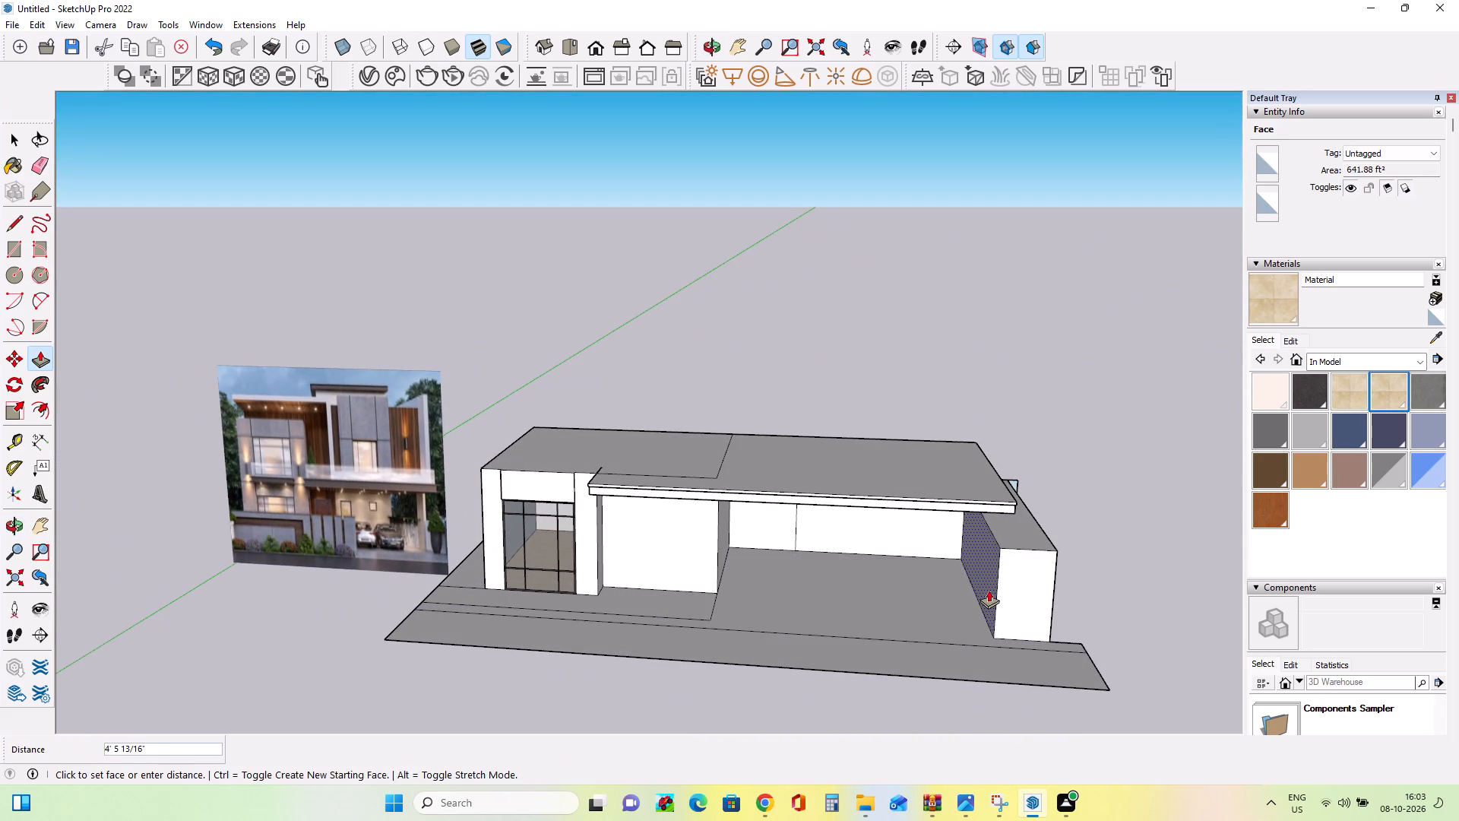
pyautogui.click(988, 590)
pyautogui.moveTo(1080, 611); pyautogui.dragTo(760, 588, button='middle')
pyautogui.click(921, 649)
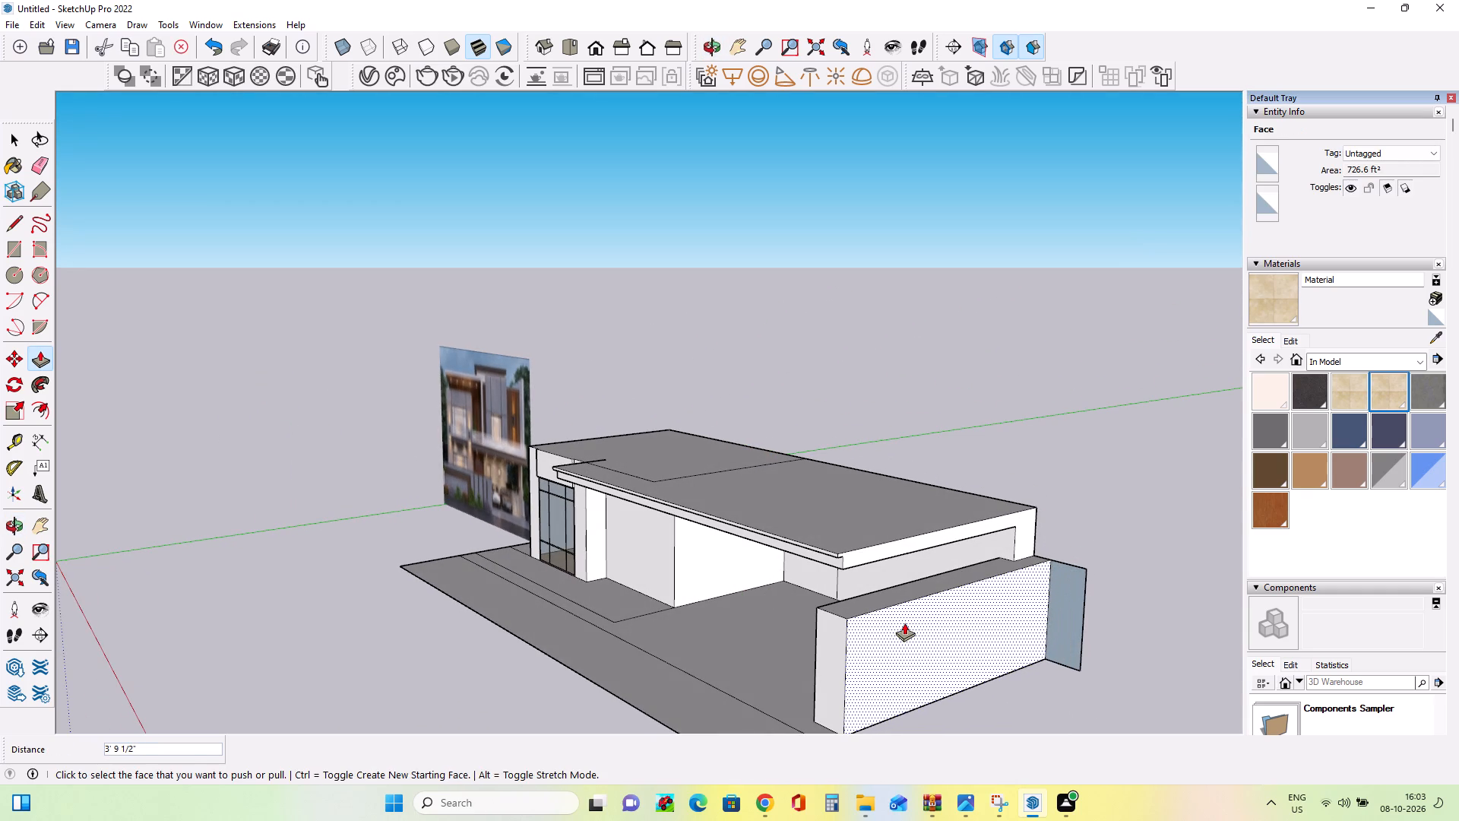
pyautogui.click(904, 623)
# Thin the carport side wall by pushing its outer face in another 2' 4" or so.
pyautogui.moveTo(779, 670); pyautogui.dragTo(1178, 651, button='middle')
pyautogui.moveTo(1099, 594); pyautogui.dragTo(707, 643, button='middle')
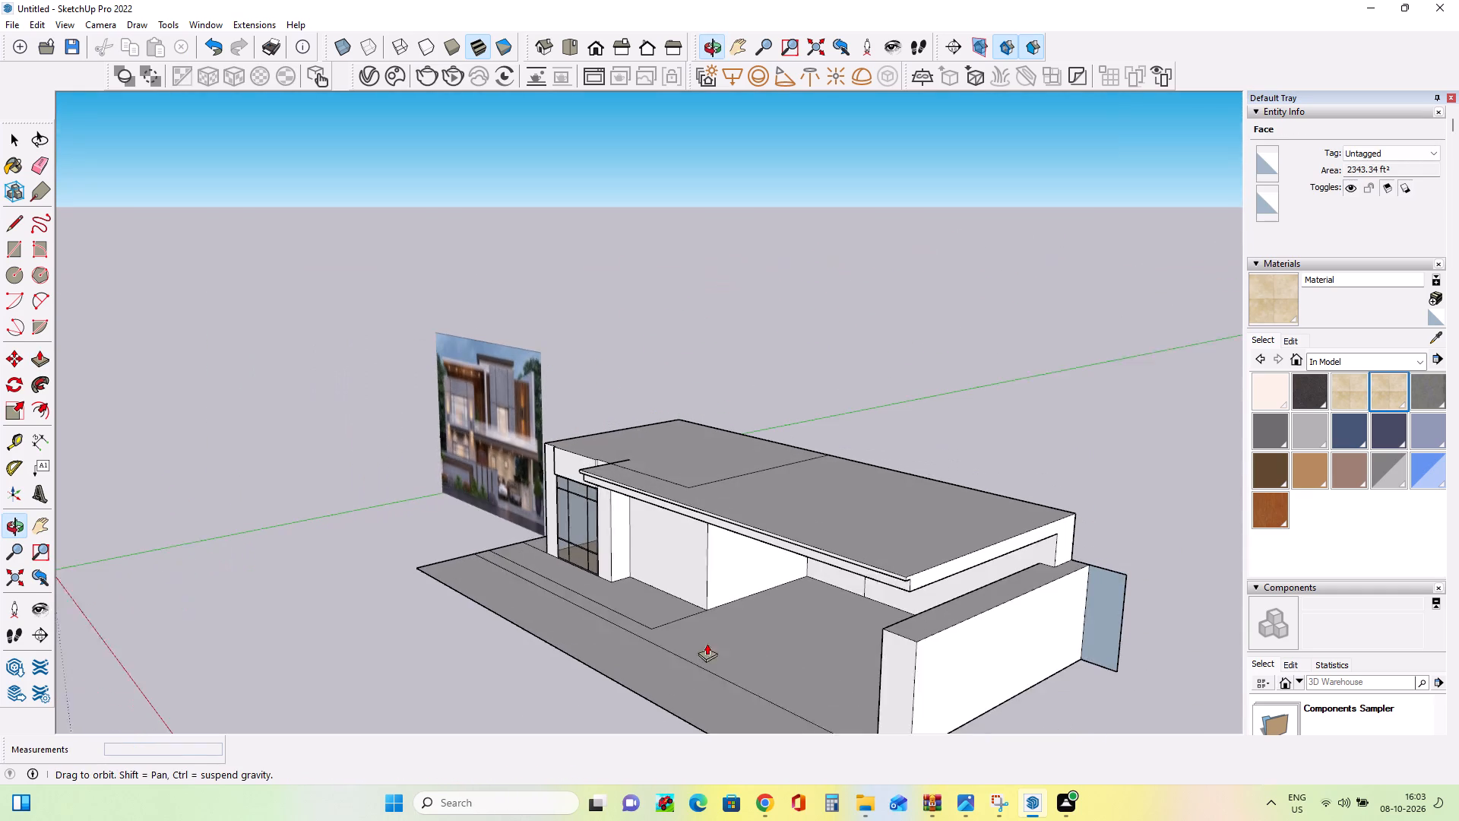
pyautogui.click(901, 674)
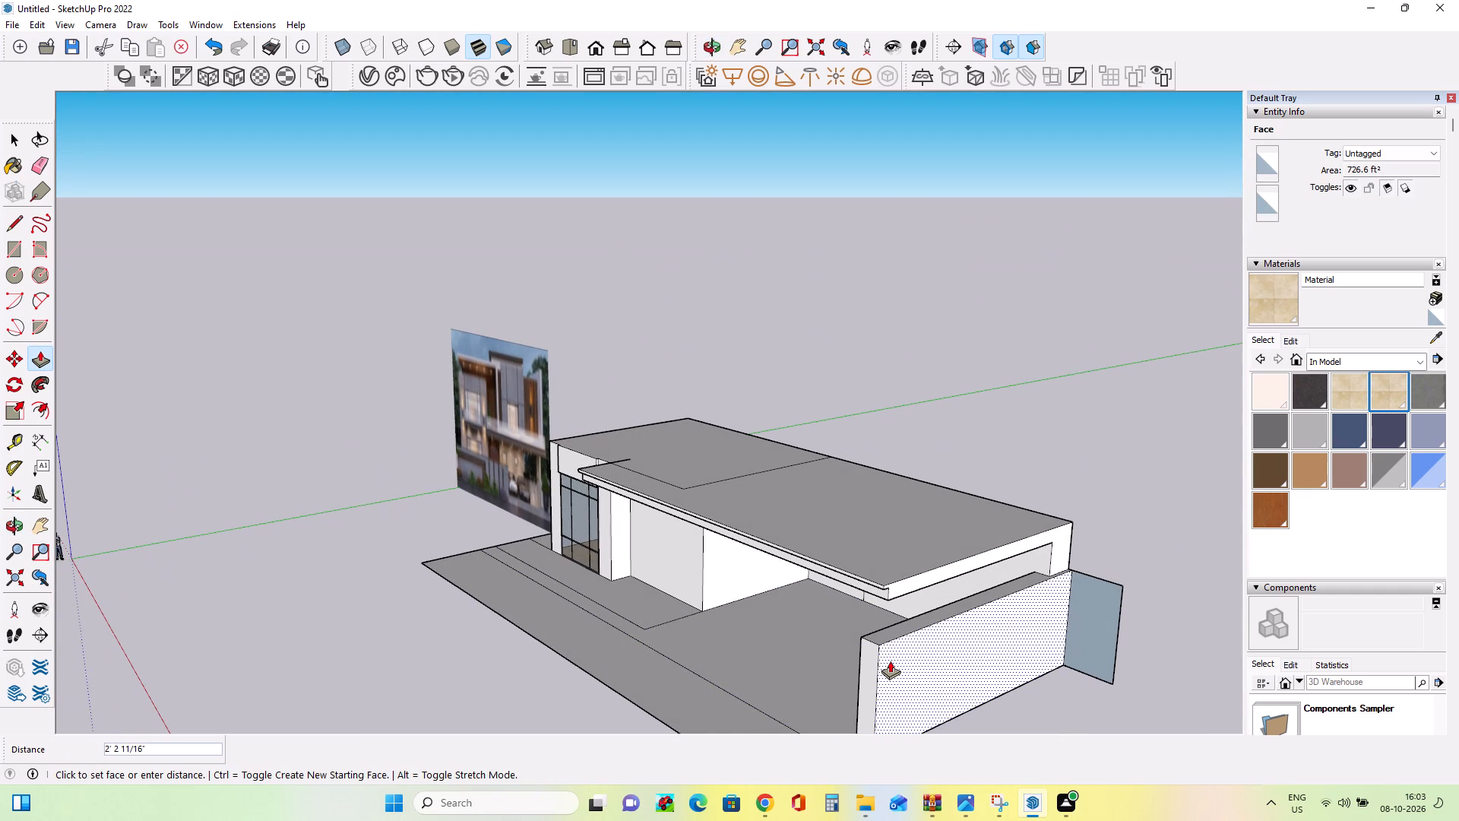
pyautogui.click(890, 661)
# Lower the top face of the carport side wall by about 3' 5 3/4" with Push/Pull.
pyautogui.moveTo(764, 660); pyautogui.dragTo(1126, 639, button='middle')
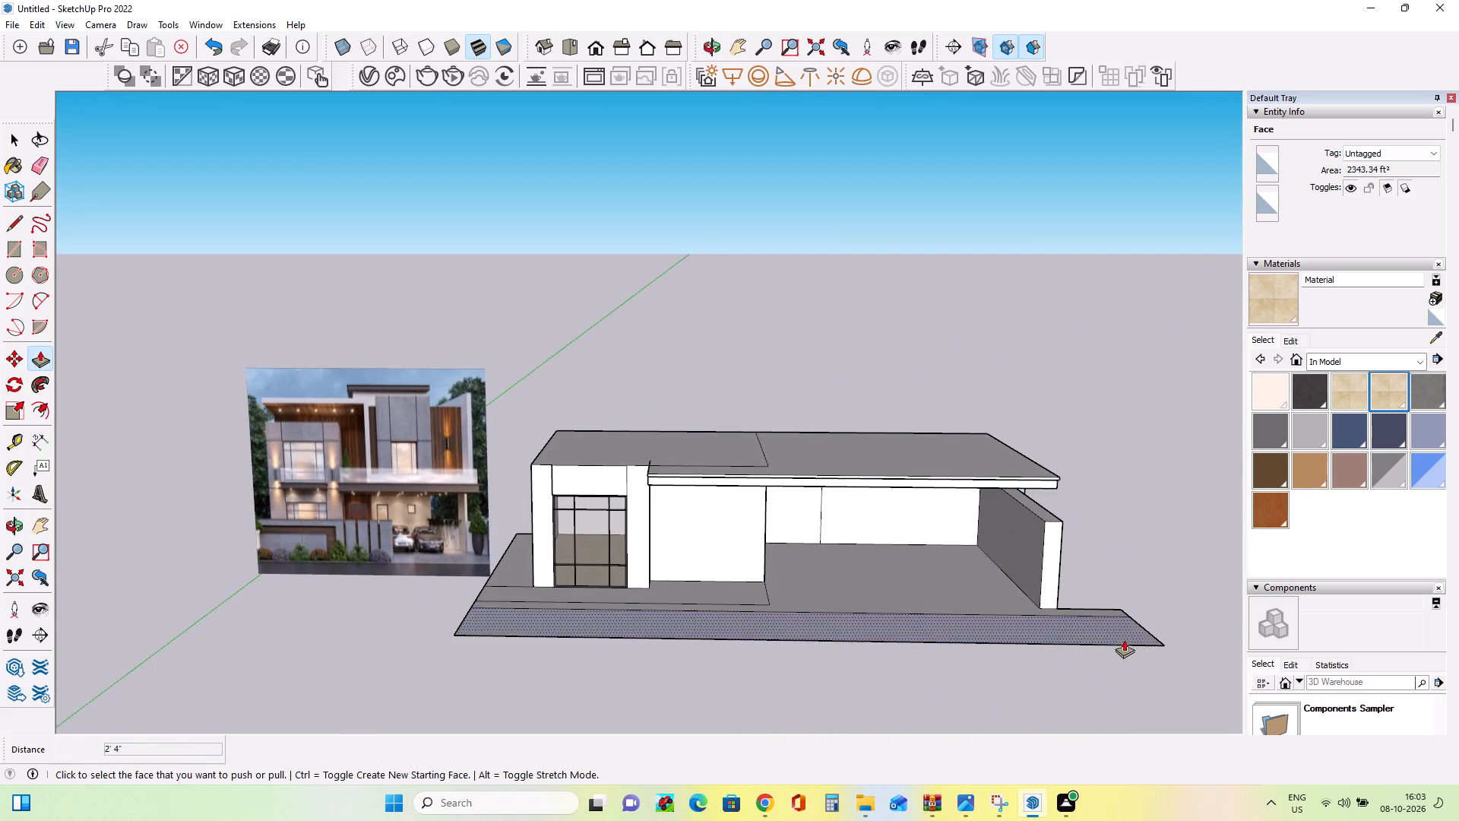
pyautogui.moveTo(873, 601); pyautogui.dragTo(872, 532, button='middle')
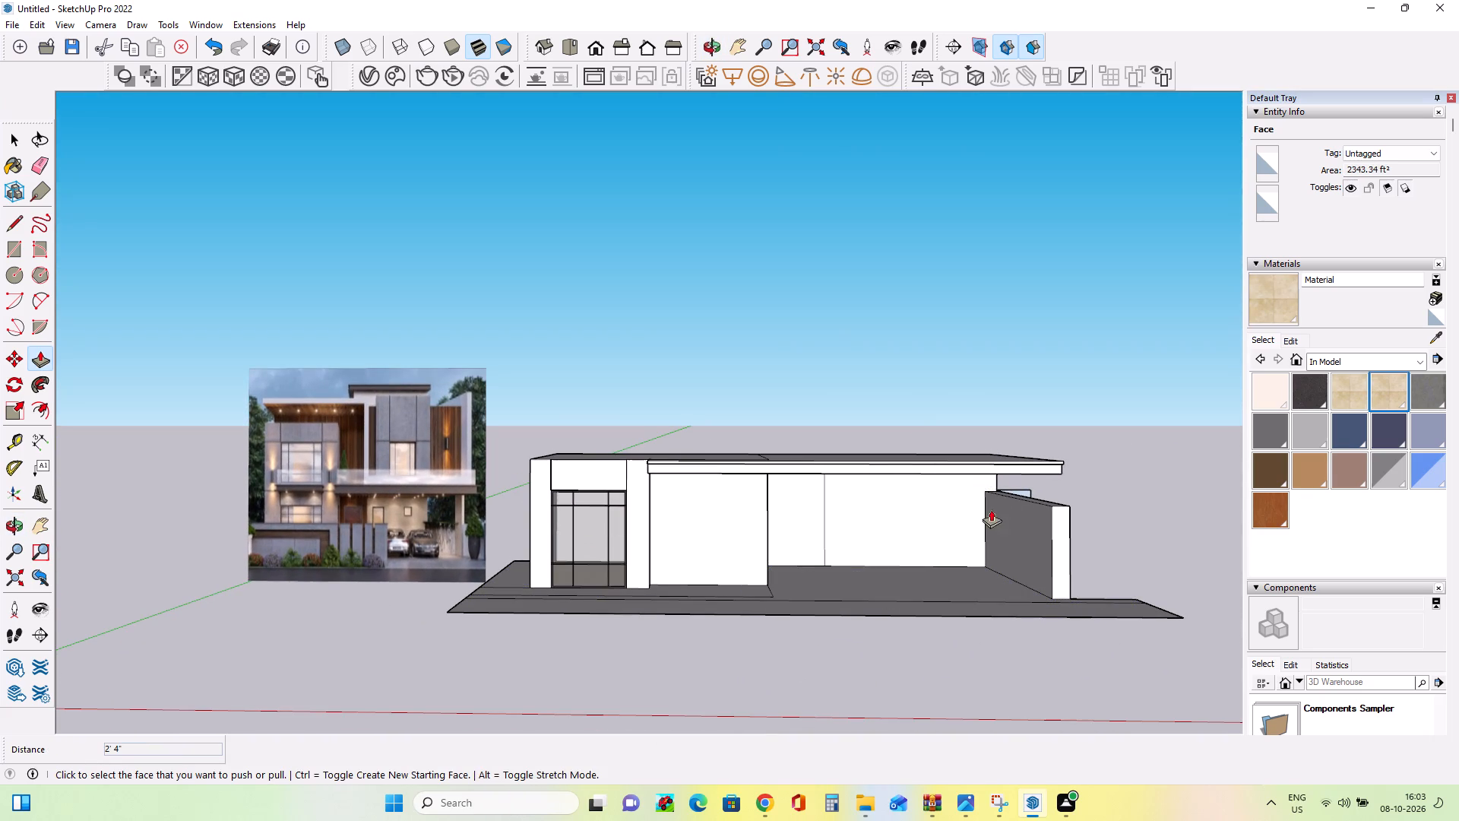
pyautogui.moveTo(1059, 485); pyautogui.dragTo(1068, 520, button='middle')
pyautogui.click(1054, 502)
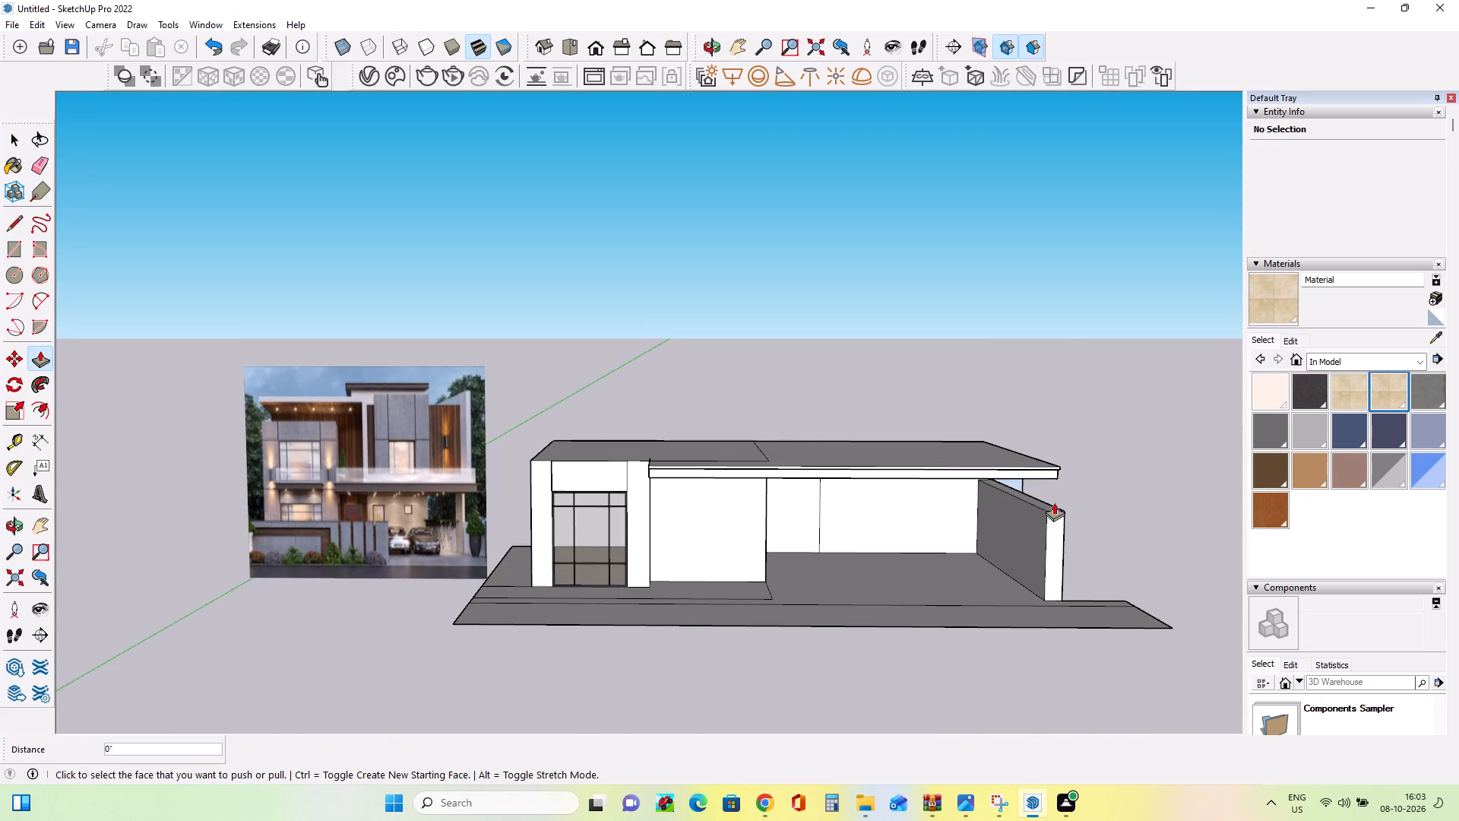
pyautogui.moveTo(1052, 496); pyautogui.dragTo(1053, 559, button='middle')
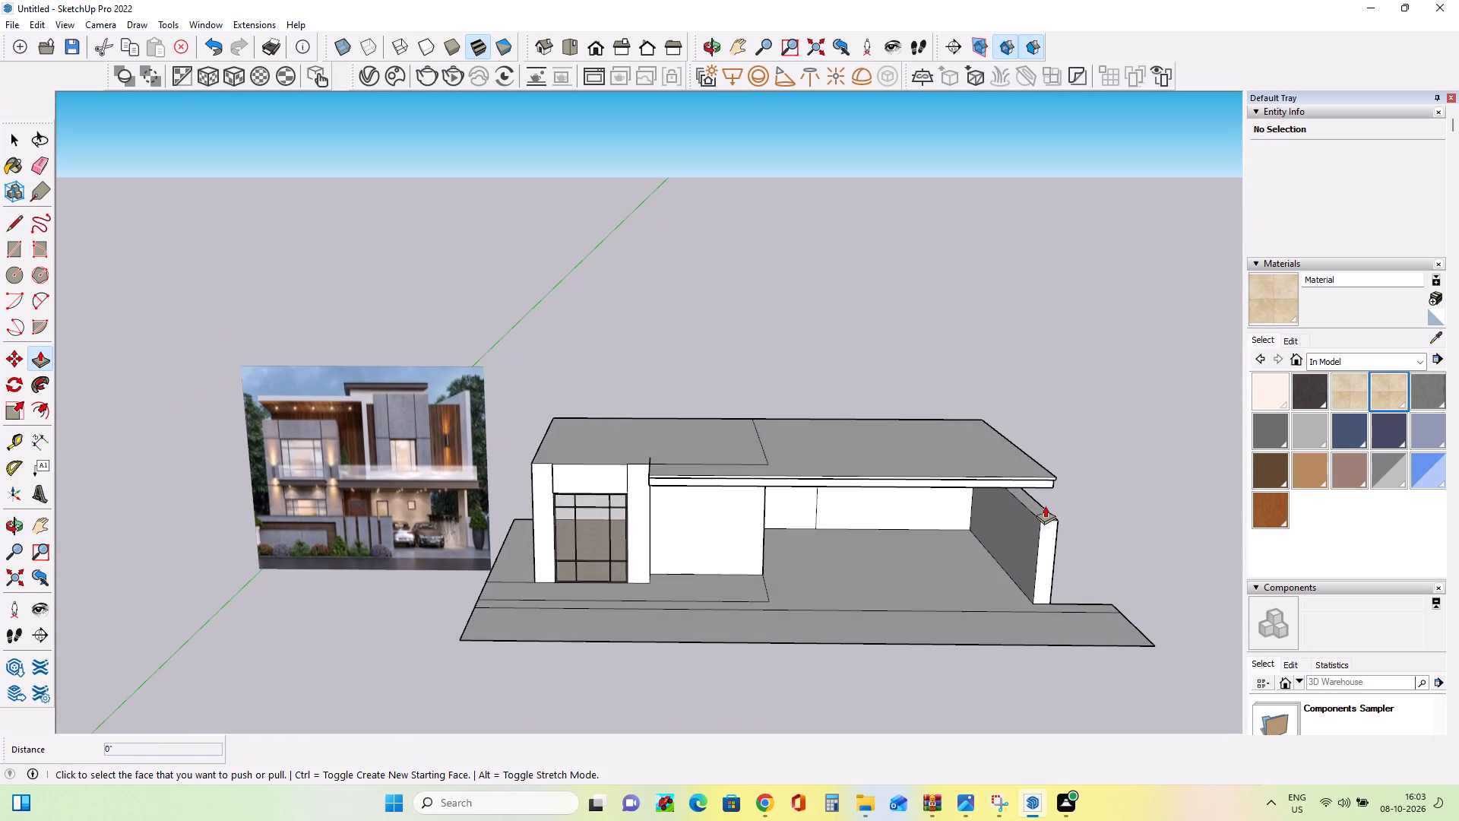
pyautogui.click(1045, 506)
pyautogui.click(1042, 504)
pyautogui.moveTo(1085, 539); pyautogui.dragTo(821, 543, button='middle')
pyautogui.click(986, 599)
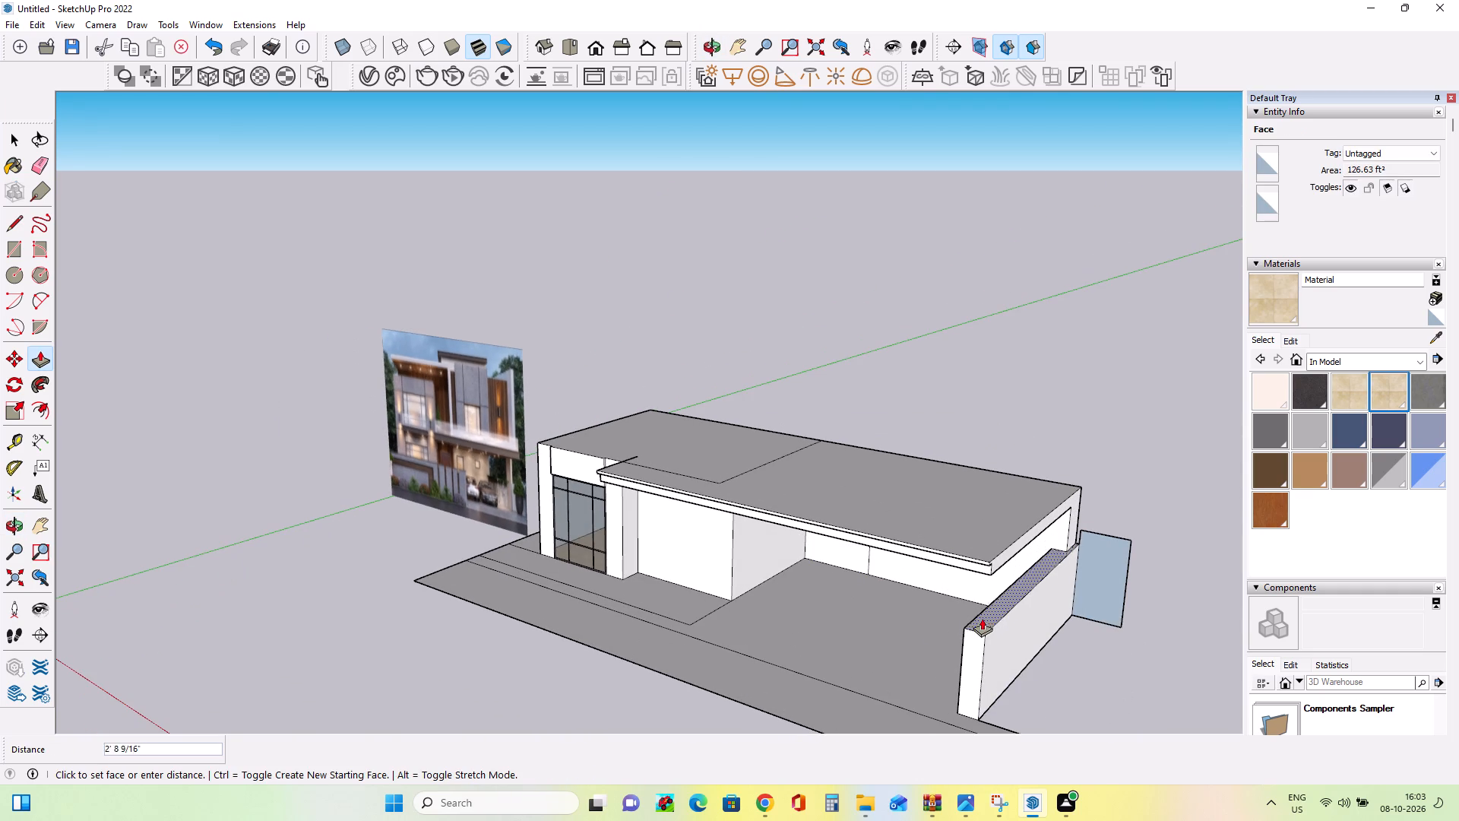
pyautogui.click(980, 620)
# Lower the carport side wall's top face by a further 2' 6 5/8" or so.
pyautogui.moveTo(856, 643); pyautogui.dragTo(1066, 579, button='middle')
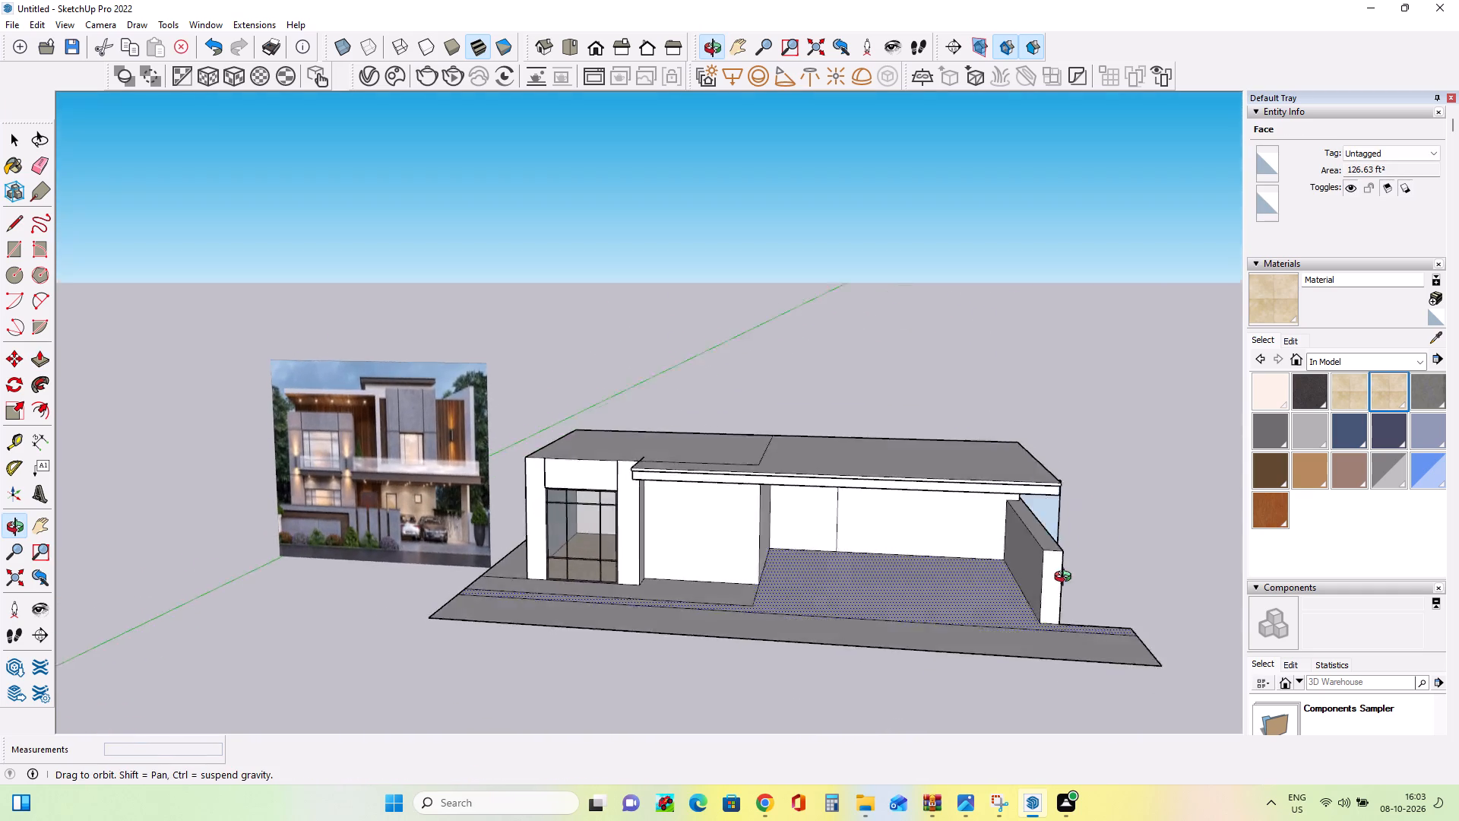
pyautogui.moveTo(1066, 579); pyautogui.dragTo(1057, 537, button='middle')
pyautogui.scroll(2, 895, 536)
pyautogui.moveTo(1131, 539); pyautogui.dragTo(1131, 560, button='middle')
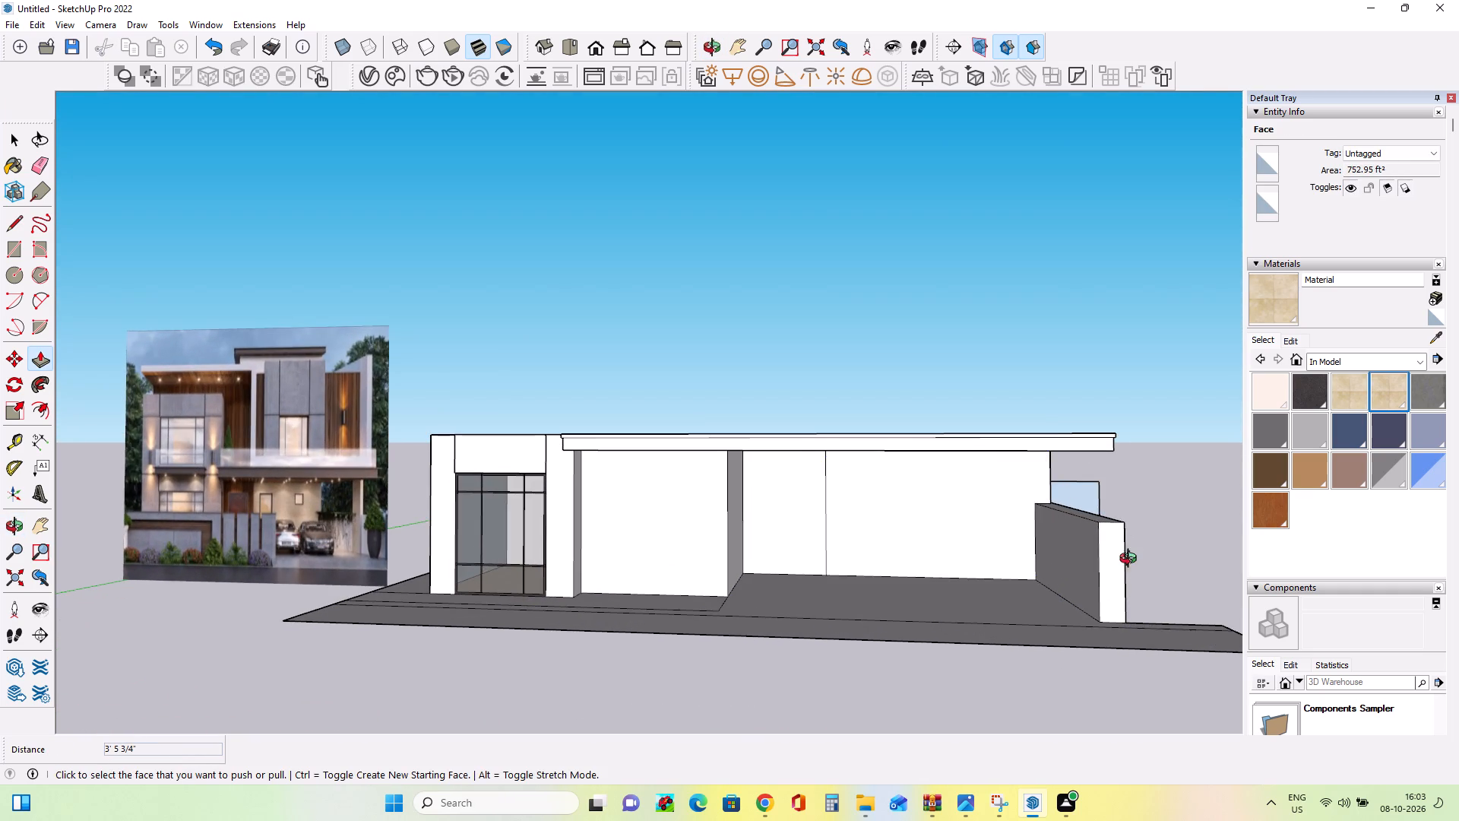
pyautogui.moveTo(1131, 560); pyautogui.dragTo(1130, 589, button='middle')
pyautogui.click(1097, 537)
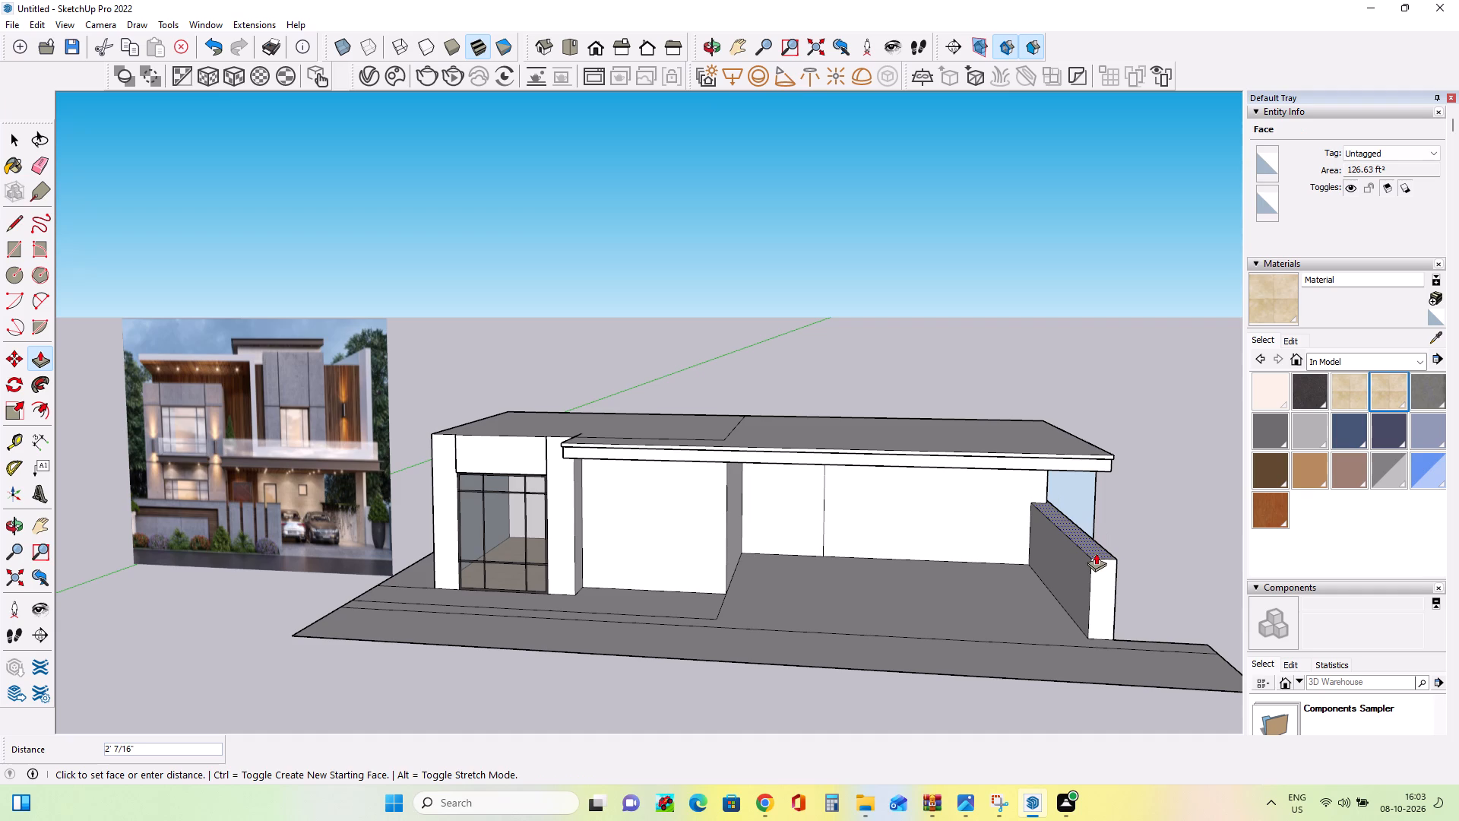
pyautogui.click(1095, 556)
# Compare the lowered carport side wall and roof overhang with the reference image from the front.
pyautogui.moveTo(779, 556); pyautogui.dragTo(847, 506, button='middle')
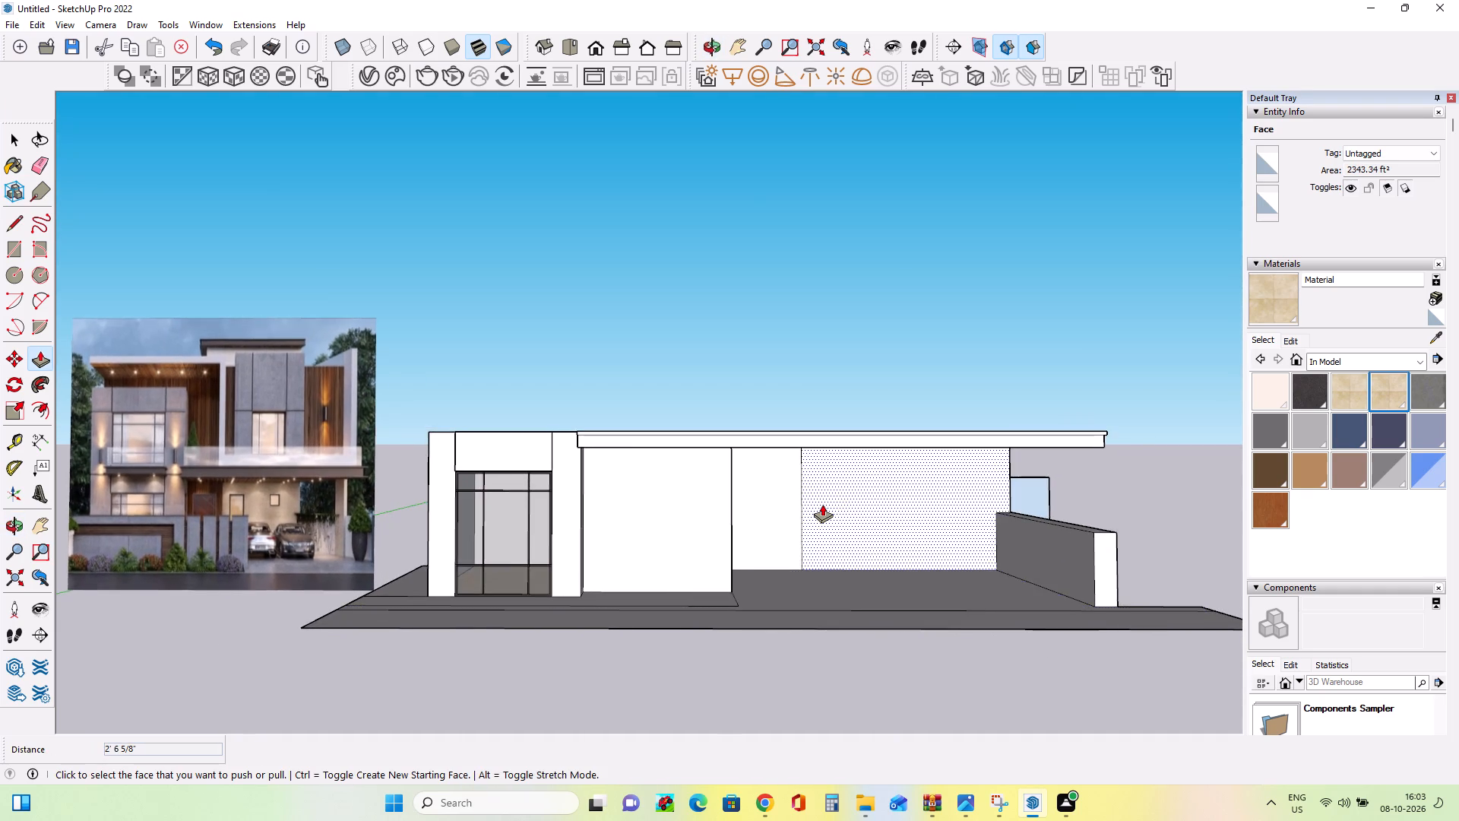
pyautogui.scroll(2, 822, 504)
pyautogui.scroll(-4, 825, 504)
pyautogui.moveTo(904, 510); pyautogui.dragTo(902, 550, button='middle')
pyautogui.moveTo(1071, 533); pyautogui.dragTo(1049, 516, button='middle')
pyautogui.scroll(1, 889, 487)
pyautogui.moveTo(889, 487); pyautogui.dragTo(907, 515, button='middle')
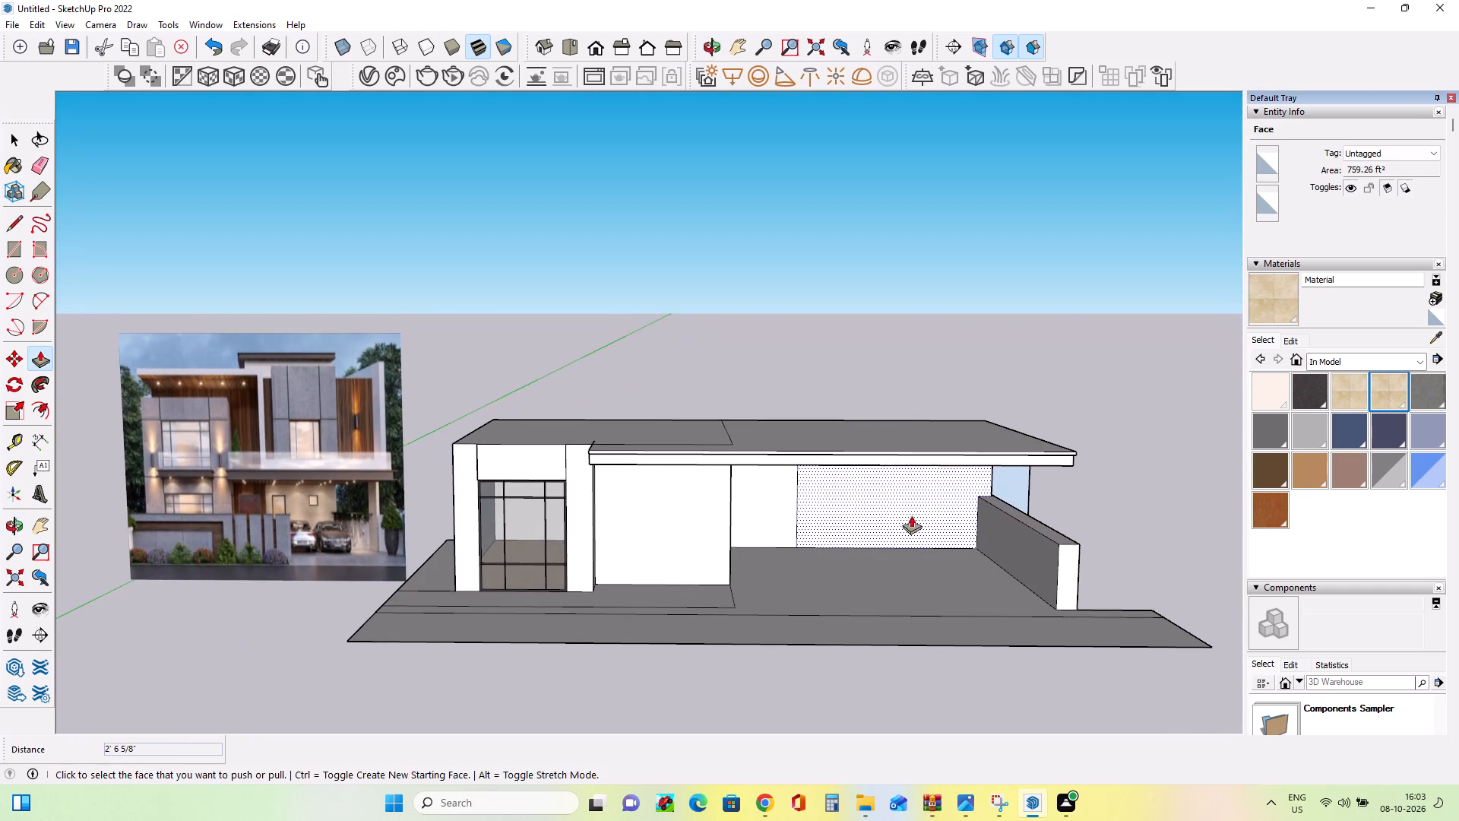
pyautogui.scroll(-1, 977, 541)
# Push the joined end face of the roof slab and rear wall on the carport side inward by about 6' 4 3/16".
pyautogui.moveTo(1044, 569); pyautogui.dragTo(611, 465, button='middle')
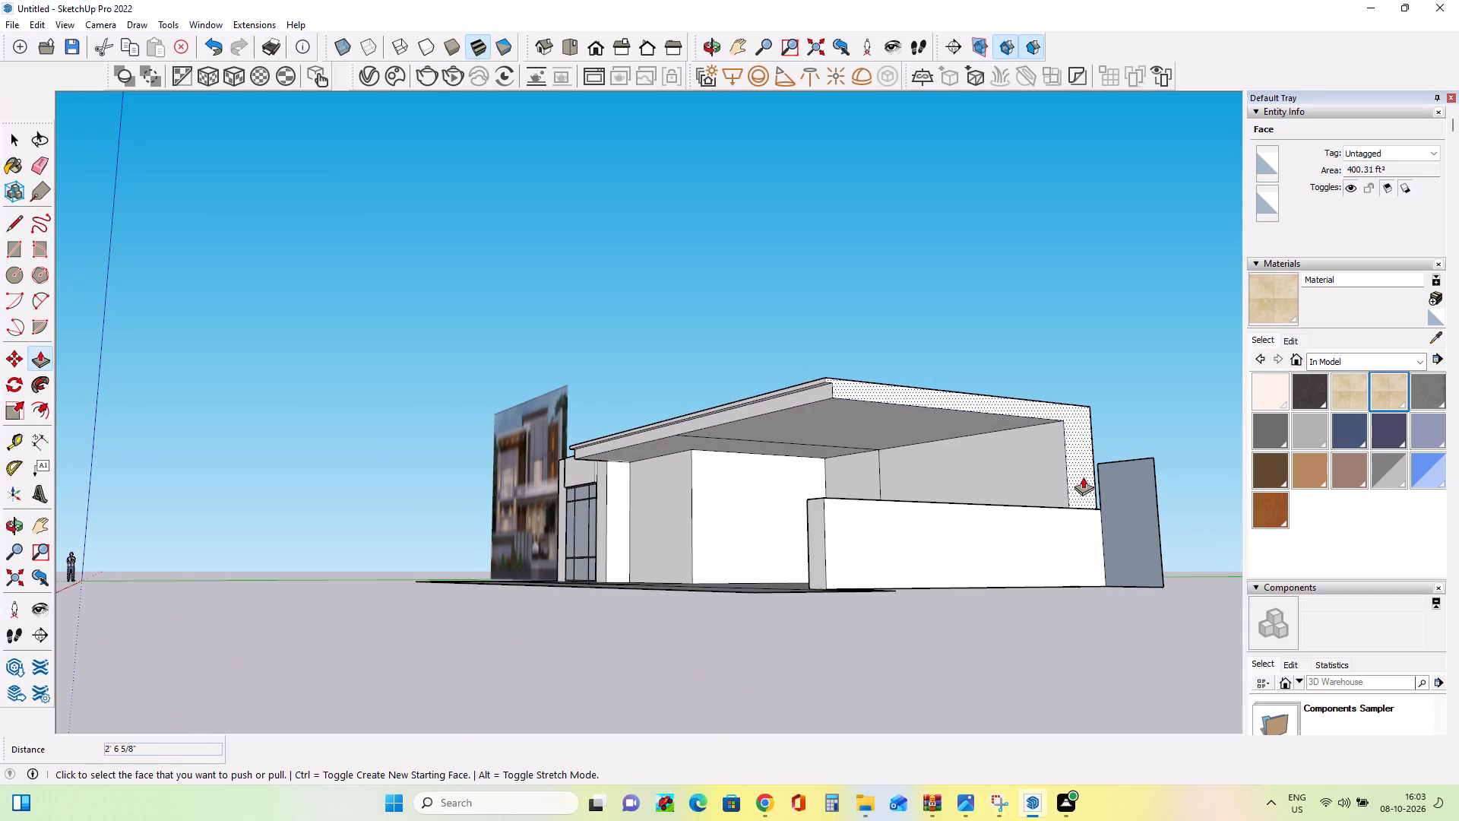
pyautogui.click(1083, 477)
pyautogui.click(1041, 461)
# Push the outer face of the carport side wall inward by about 4 11/16".
pyautogui.moveTo(834, 516); pyautogui.dragTo(1116, 577, button='middle')
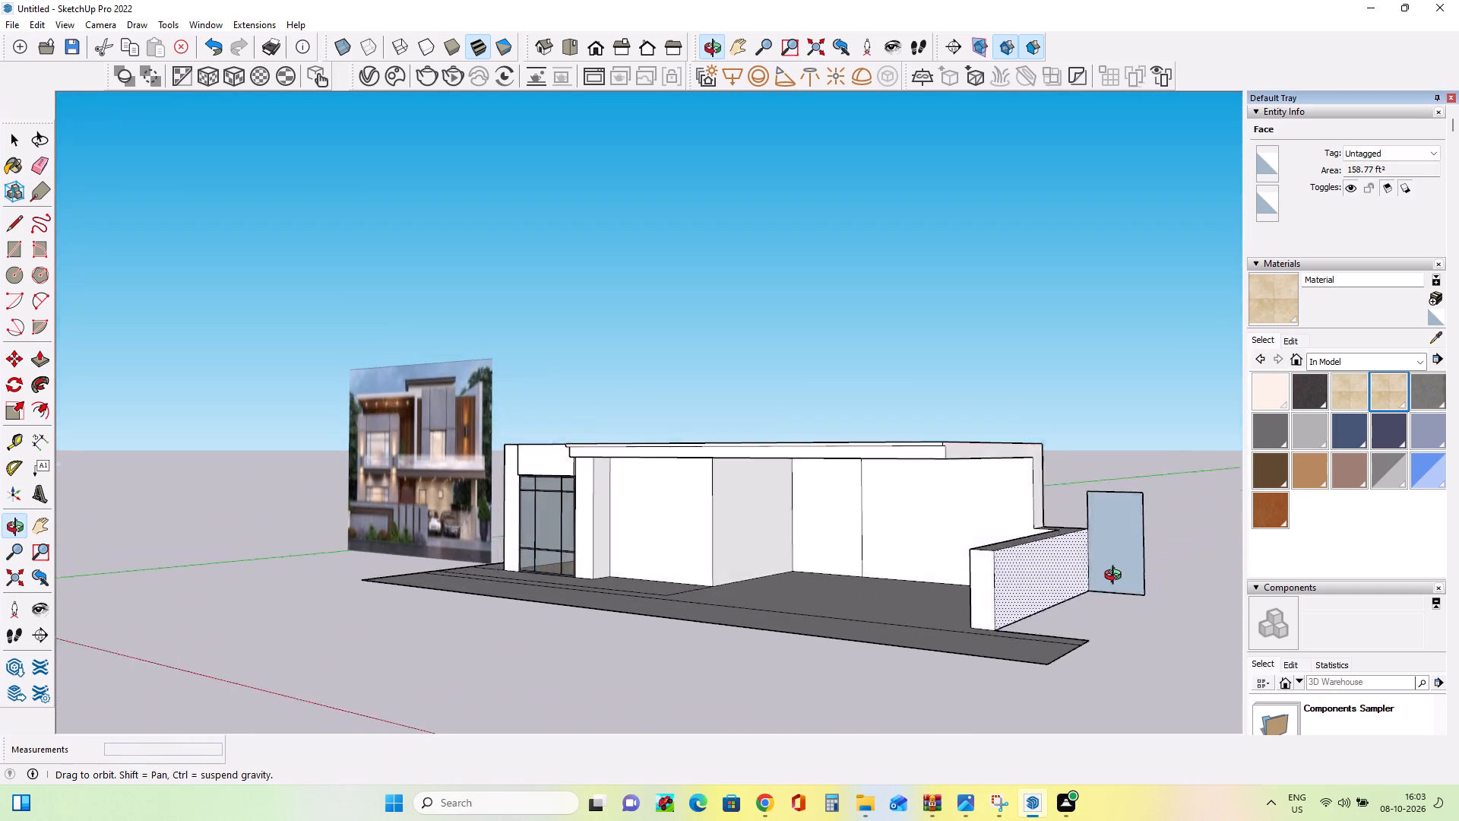
pyautogui.moveTo(1116, 577); pyautogui.dragTo(1130, 580, button='middle')
pyautogui.moveTo(1050, 562); pyautogui.dragTo(879, 659, button='middle')
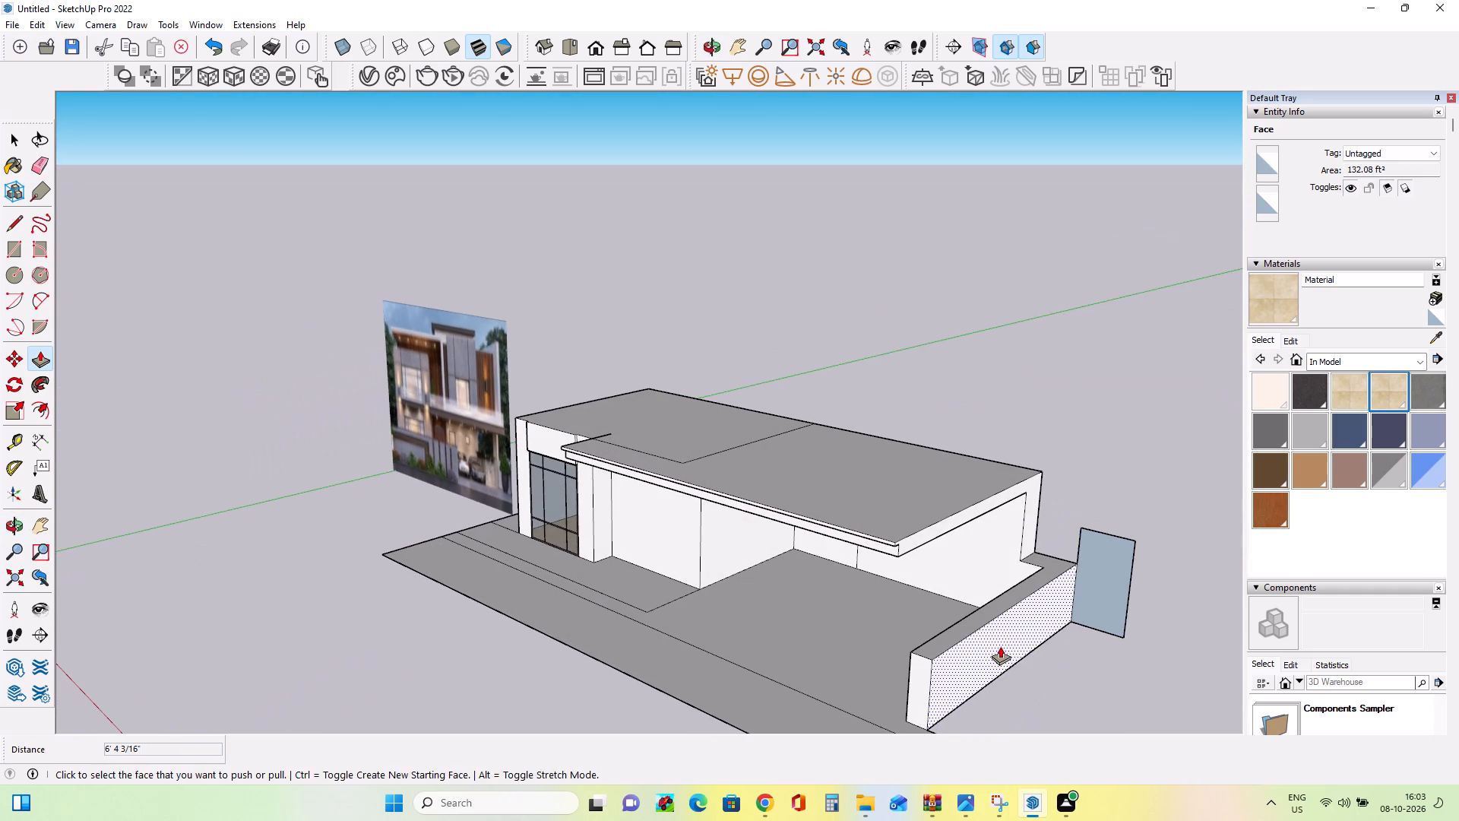
pyautogui.click(1000, 646)
pyautogui.click(999, 642)
# Shift the carport side wall inward by pulling its inner face twice, the second time about 2' 4 15/16", and pushing its outer face about 4' 8 3/4".
pyautogui.moveTo(788, 649); pyautogui.dragTo(1160, 648, button='middle')
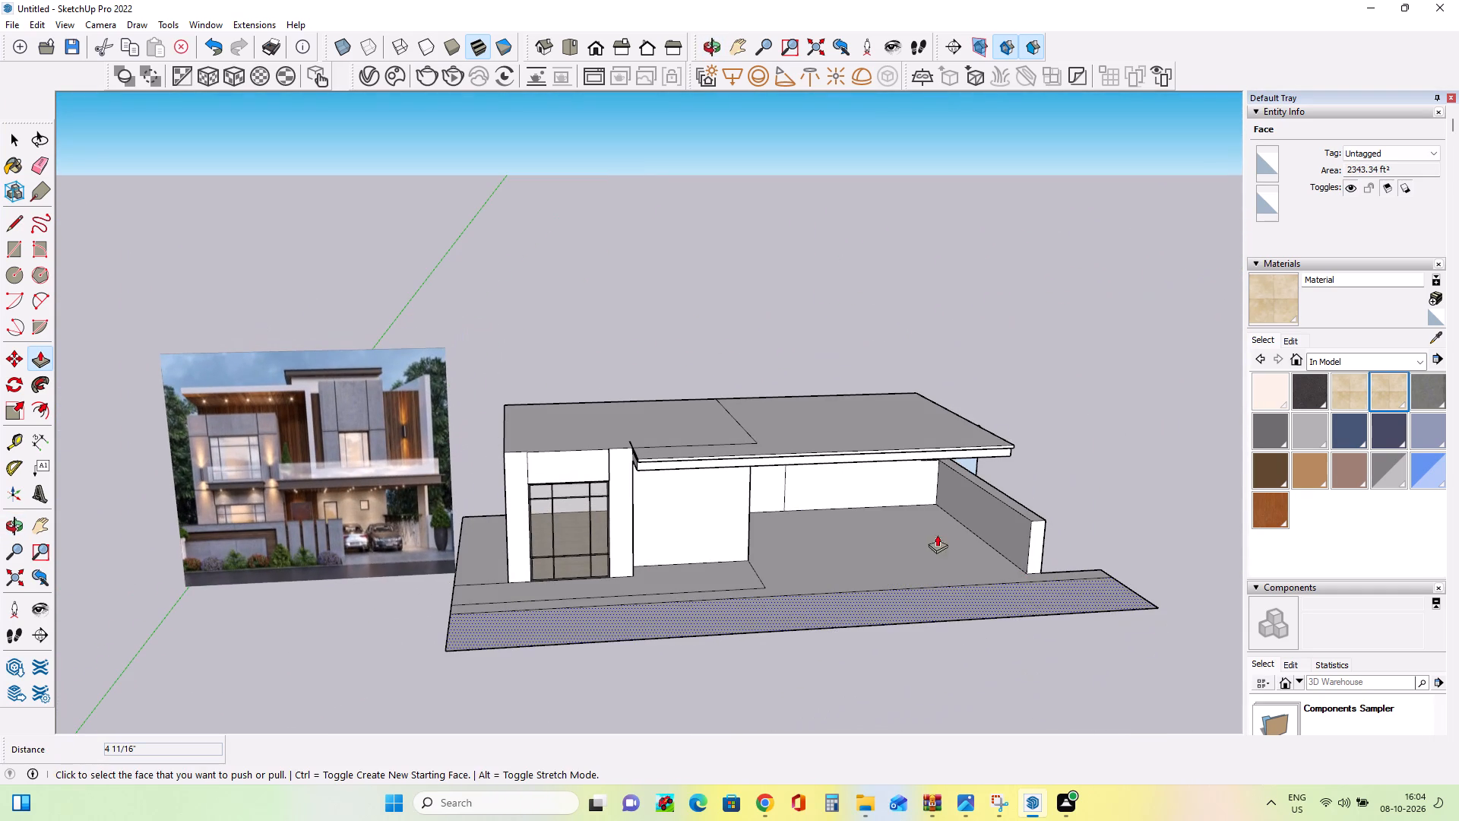
pyautogui.click(1005, 512)
pyautogui.moveTo(976, 518); pyautogui.dragTo(932, 446, button='middle')
pyautogui.click(951, 485)
pyautogui.moveTo(1046, 526); pyautogui.dragTo(965, 566, button='middle')
pyautogui.click(1004, 554)
pyautogui.click(989, 554)
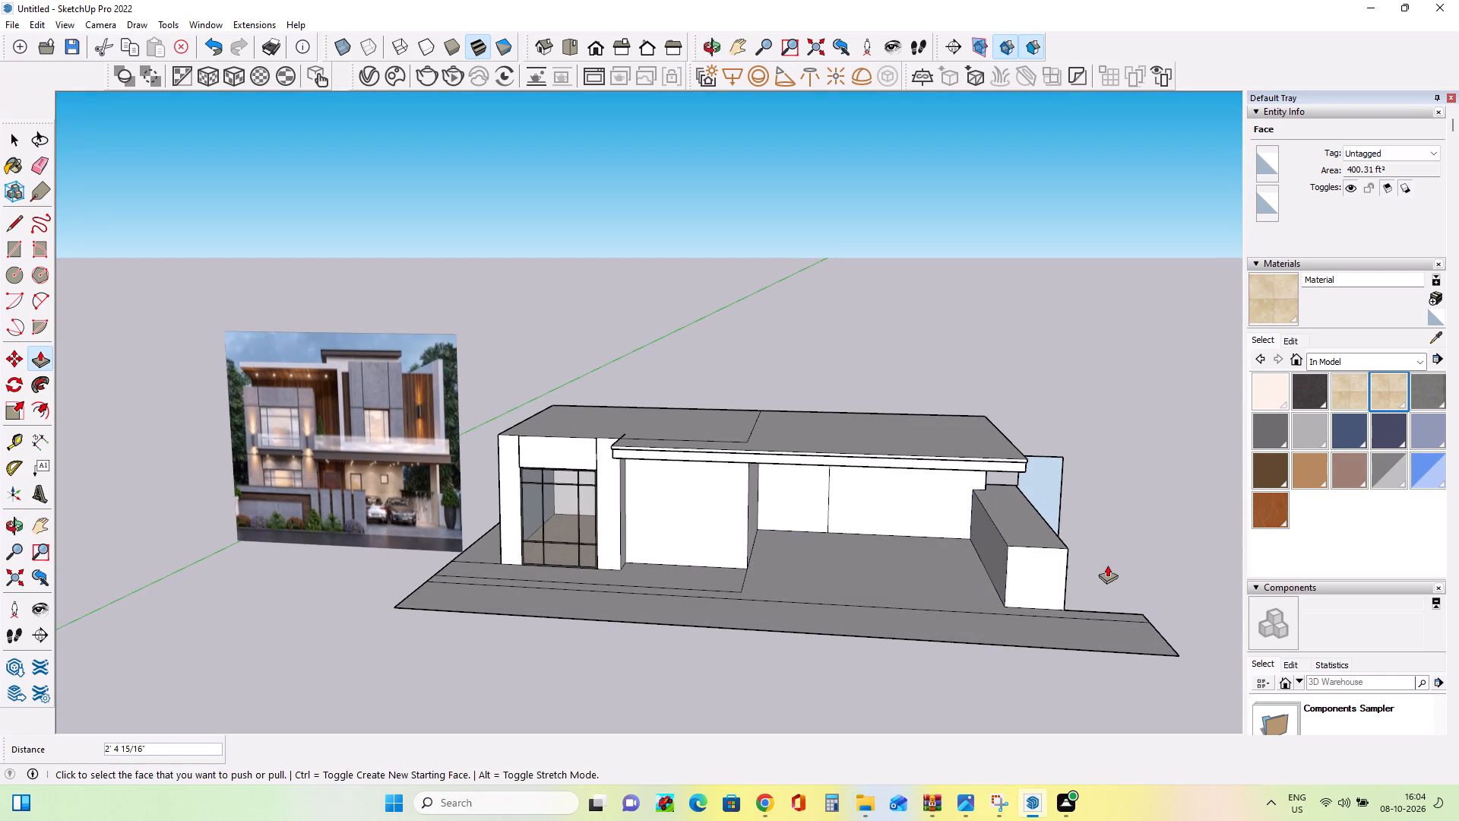
pyautogui.moveTo(1107, 565); pyautogui.dragTo(913, 571, button='middle')
pyautogui.click(1033, 610)
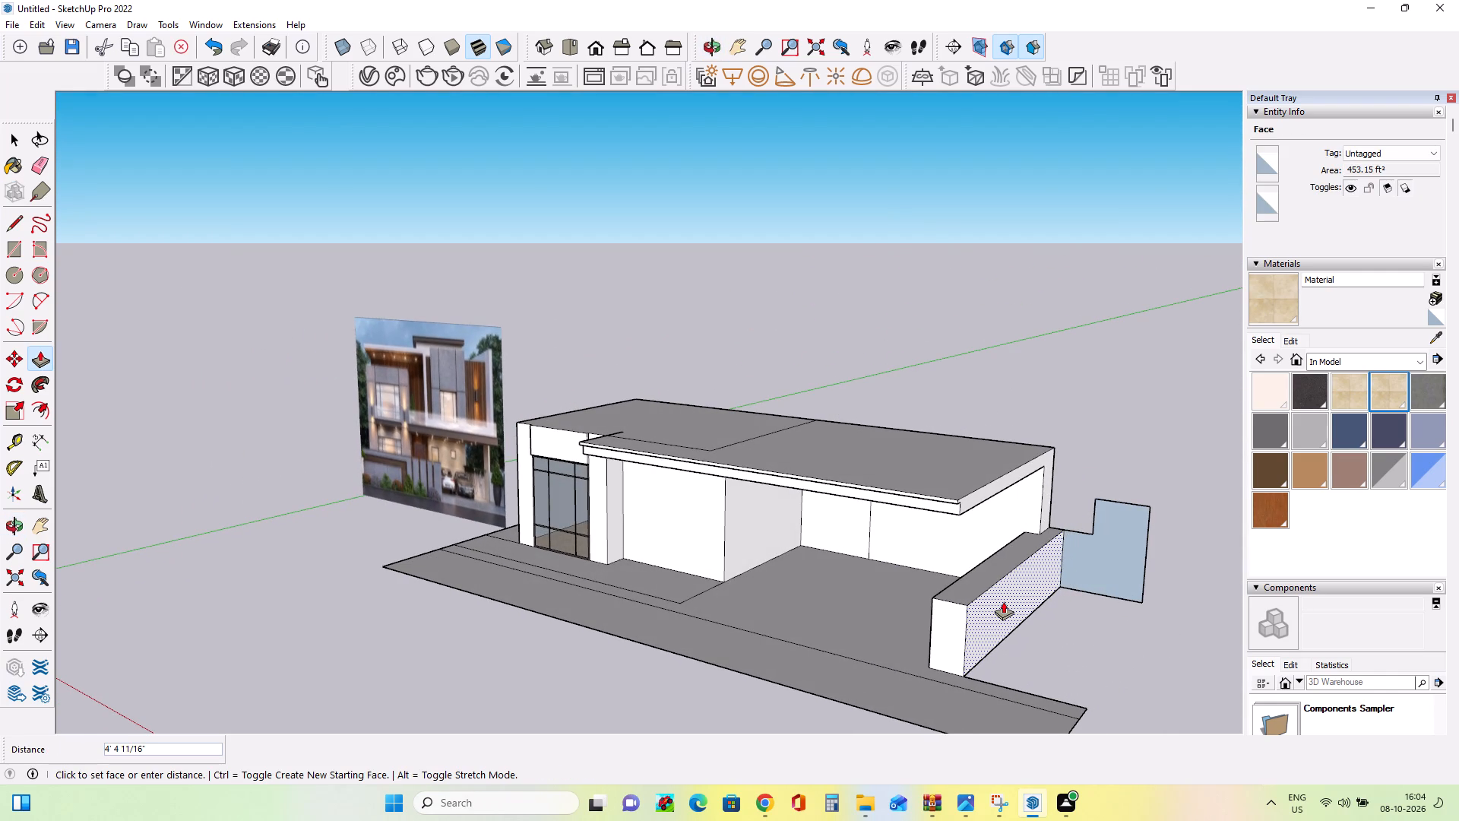
pyautogui.click(1001, 601)
# Erase the leftover flat face and its stray edges projecting beyond the rear end of the carport side wall.
pyautogui.moveTo(866, 610); pyautogui.dragTo(1020, 542, button='middle')
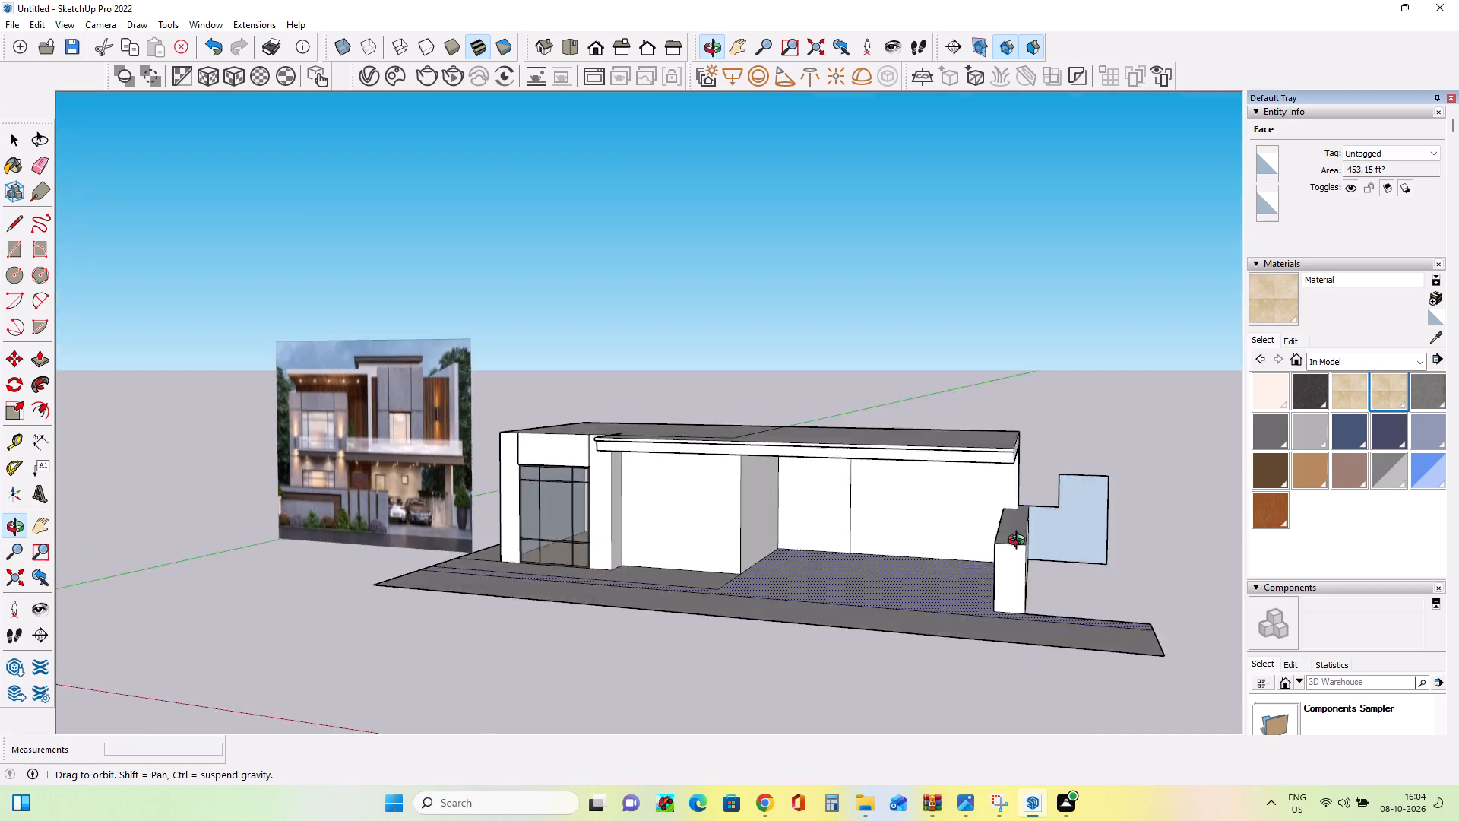
pyautogui.moveTo(1020, 542); pyautogui.dragTo(1052, 529, button='middle')
pyautogui.scroll(-3, 932, 547)
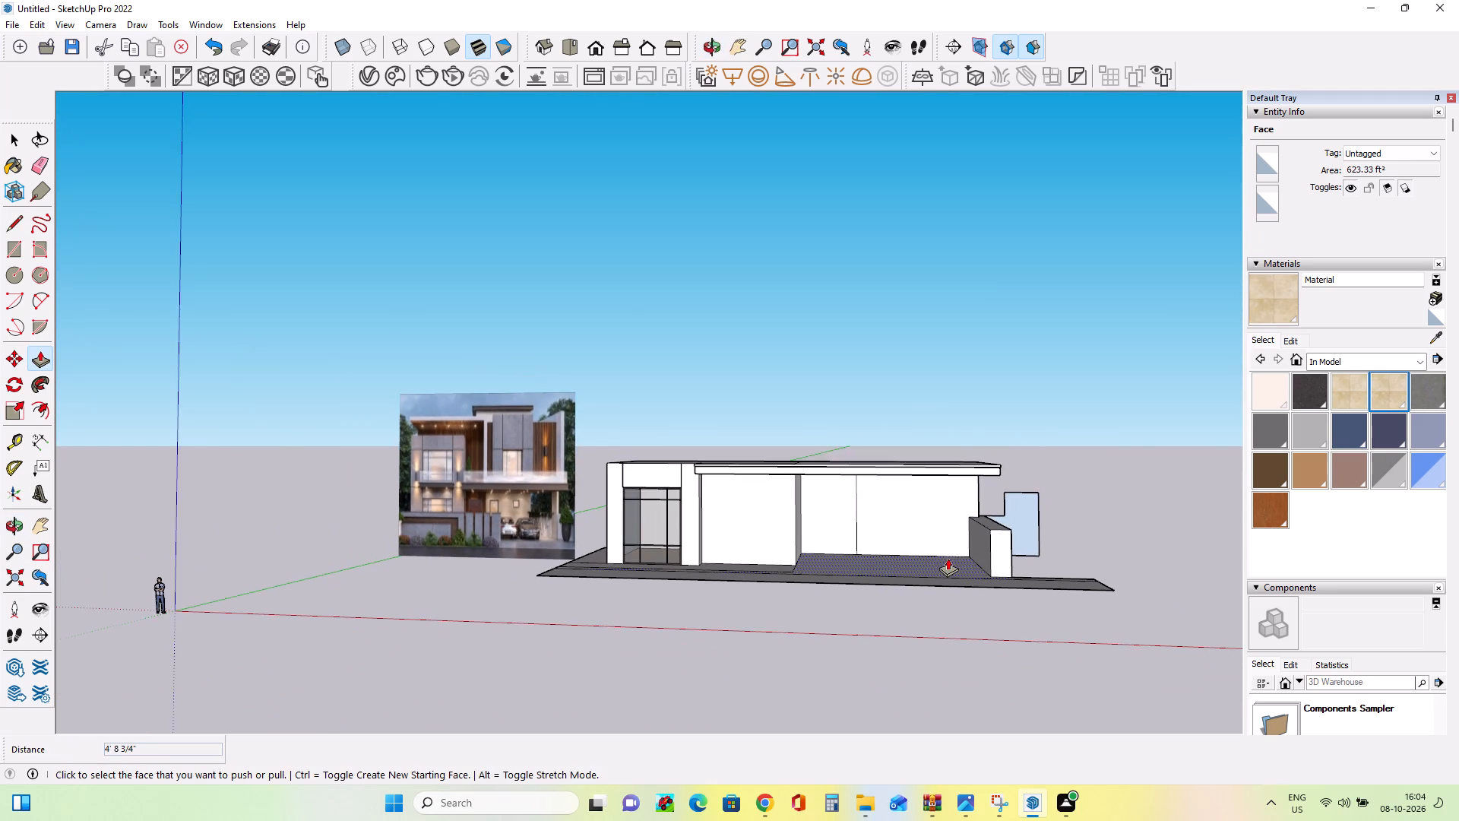
pyautogui.moveTo(951, 560); pyautogui.dragTo(1018, 586, button='middle')
pyautogui.scroll(3, 1018, 523)
pyautogui.moveTo(969, 528); pyautogui.dragTo(774, 544, button='middle')
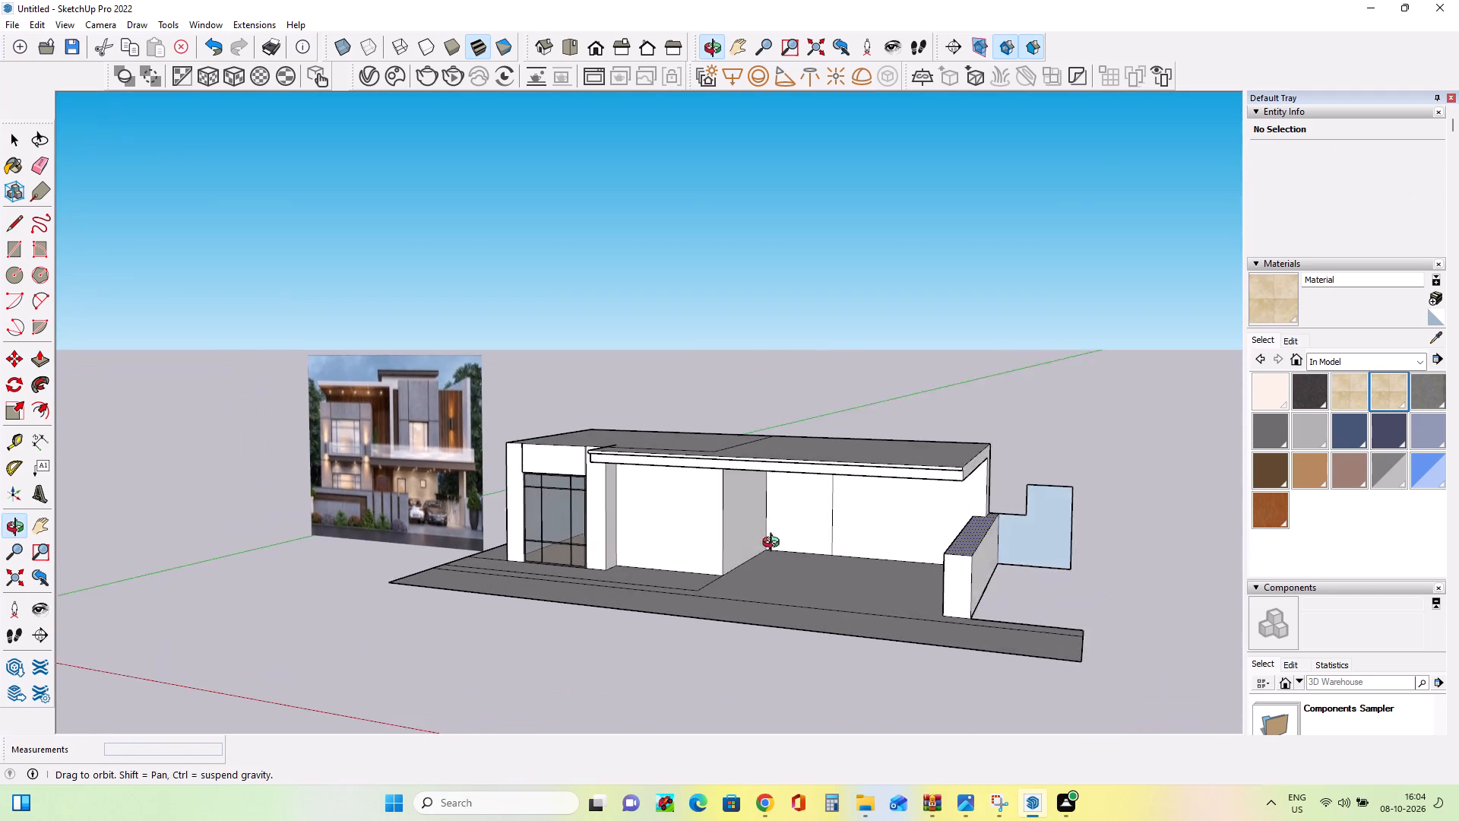
pyautogui.moveTo(774, 544); pyautogui.dragTo(758, 545, button='middle')
pyautogui.click(33, 171)
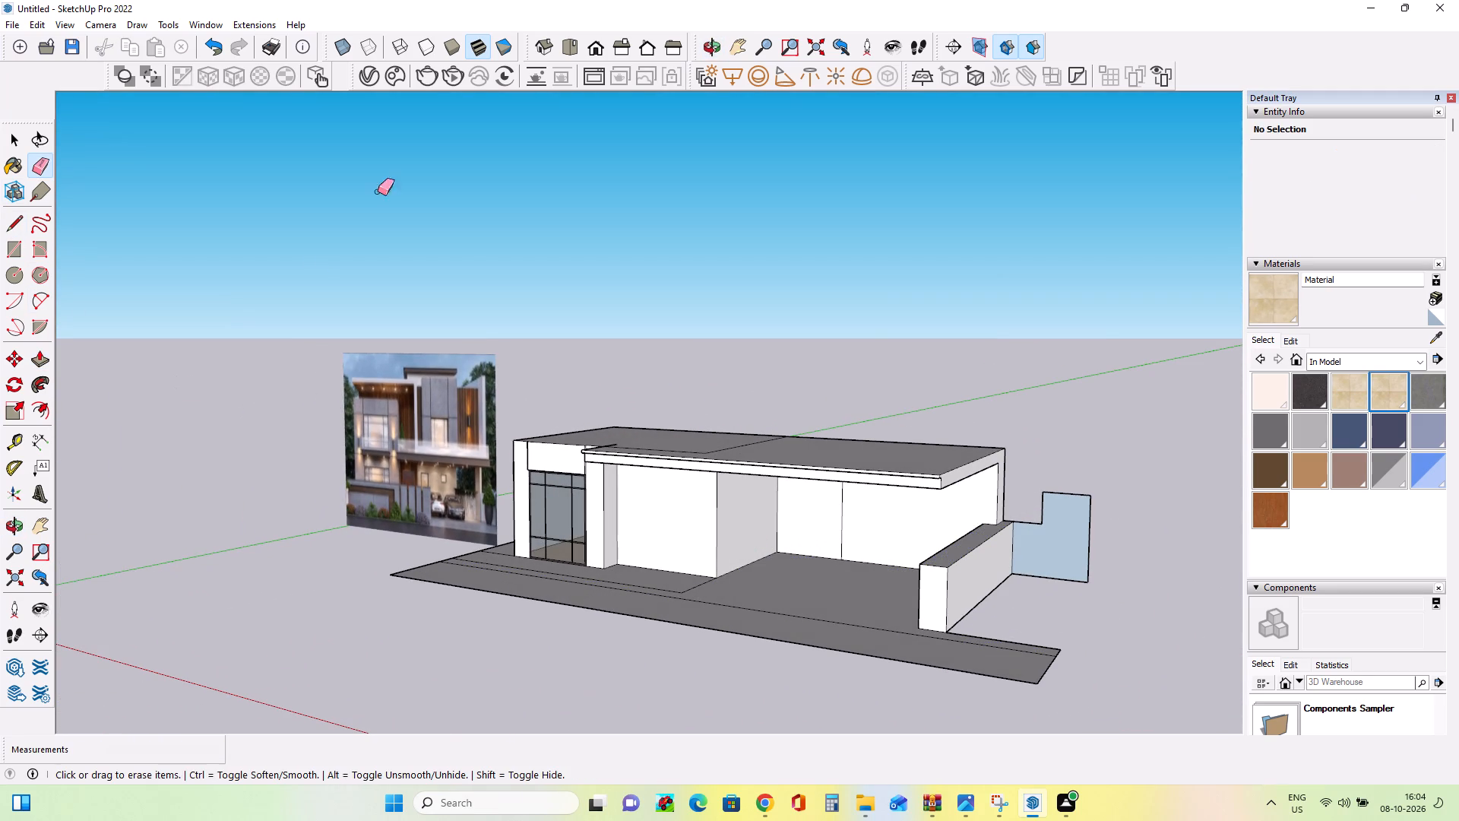
pyautogui.moveTo(1064, 487); pyautogui.dragTo(1051, 579)
pyautogui.moveTo(1046, 501); pyautogui.dragTo(1060, 535)
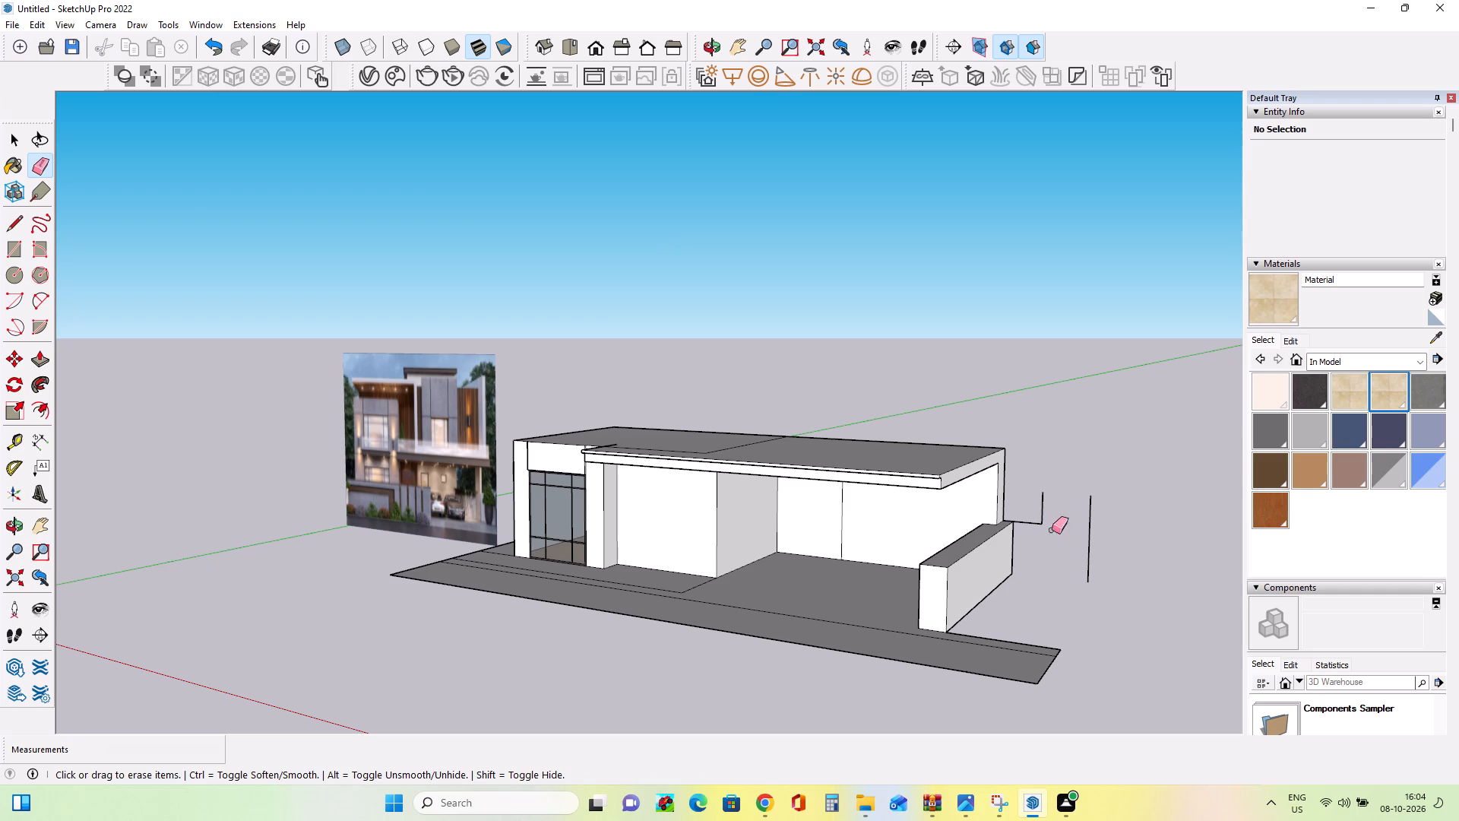
pyautogui.moveTo(1040, 509); pyautogui.dragTo(1069, 529)
pyautogui.moveTo(1037, 518); pyautogui.dragTo(1039, 541)
pyautogui.moveTo(1082, 521); pyautogui.dragTo(1141, 568)
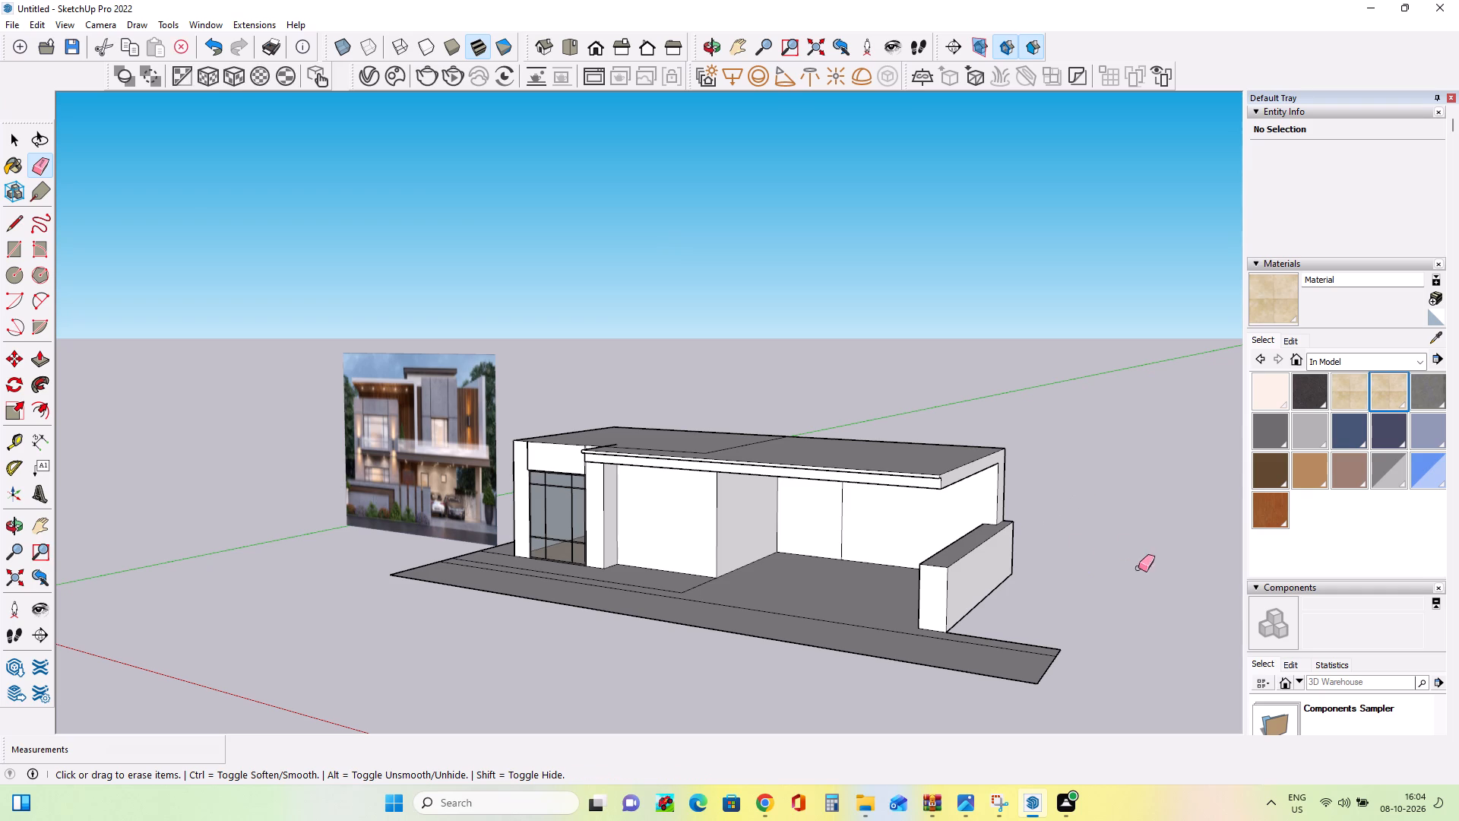
# Inspect the ground-floor model from the rear and the front, comparing its walls and roof with the reference image.
pyautogui.moveTo(1090, 529); pyautogui.dragTo(438, 556, button='middle')
pyautogui.moveTo(623, 603); pyautogui.dragTo(733, 622, button='middle')
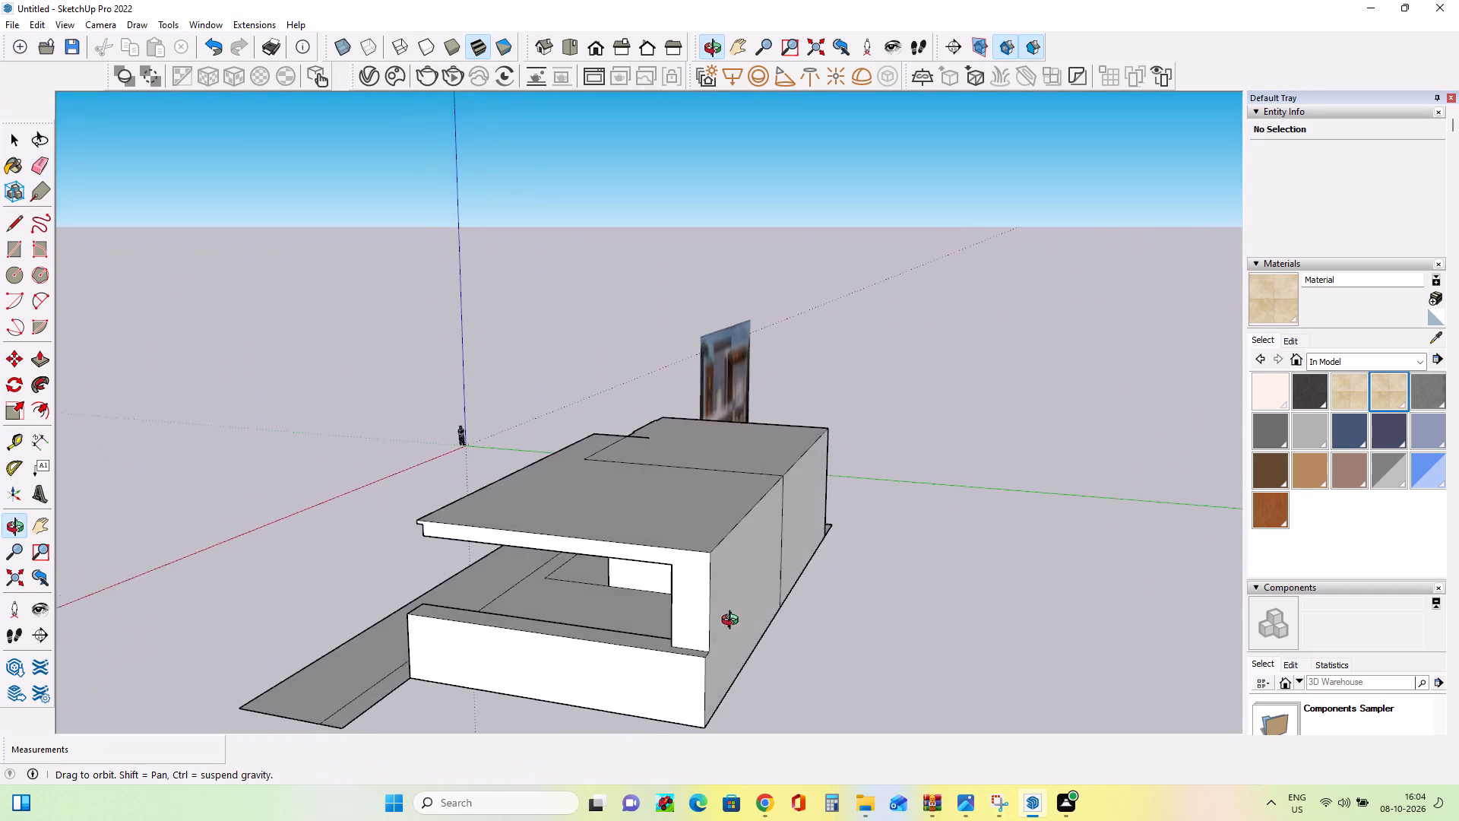
pyautogui.moveTo(733, 622); pyautogui.dragTo(1147, 674, button='middle')
pyautogui.moveTo(663, 683); pyautogui.dragTo(913, 588, button='middle')
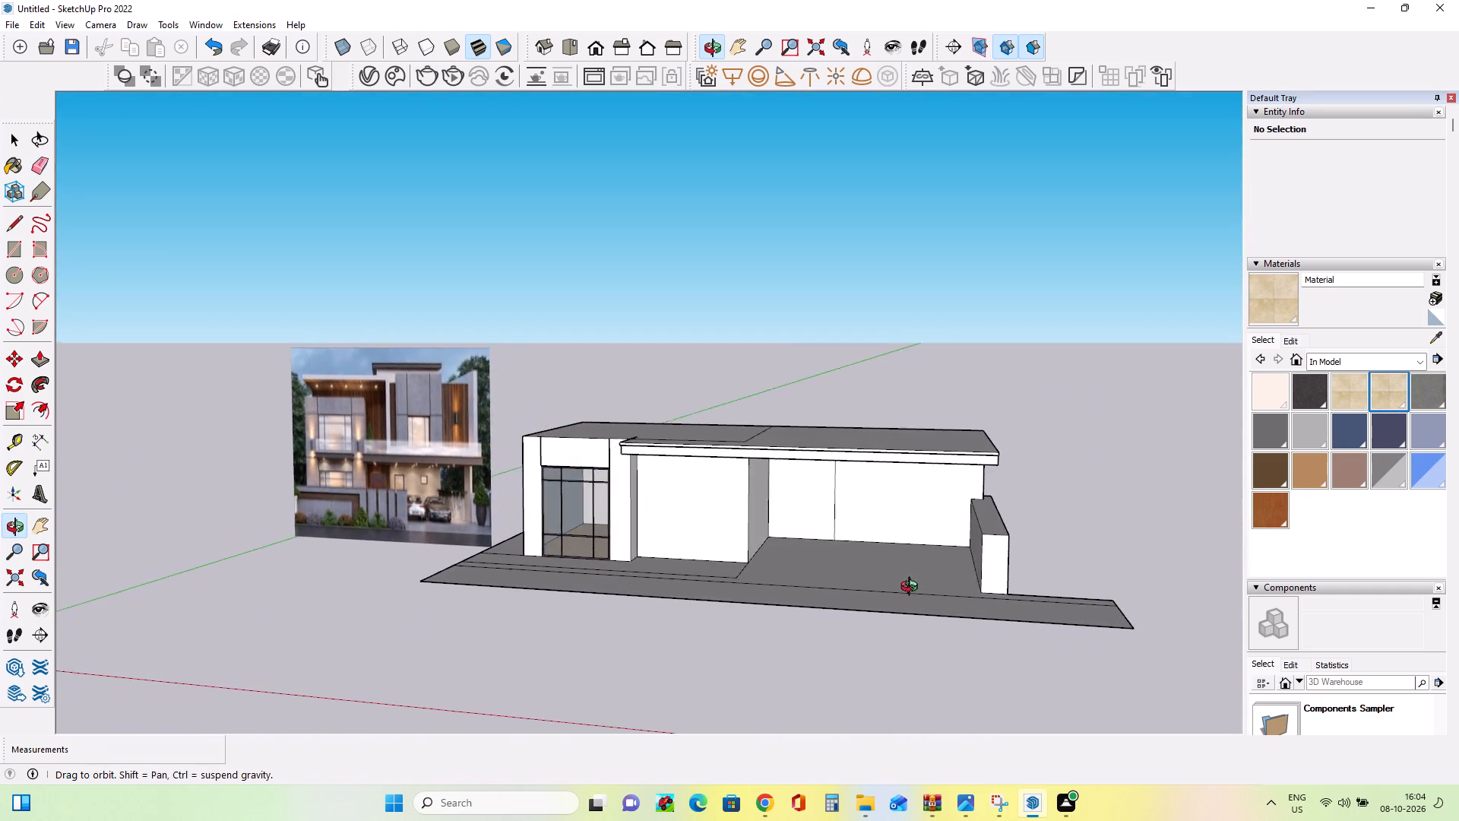
pyautogui.moveTo(913, 588); pyautogui.dragTo(967, 588, button='middle')
pyautogui.scroll(1, 967, 588)
pyautogui.moveTo(699, 524); pyautogui.dragTo(792, 552, button='middle')
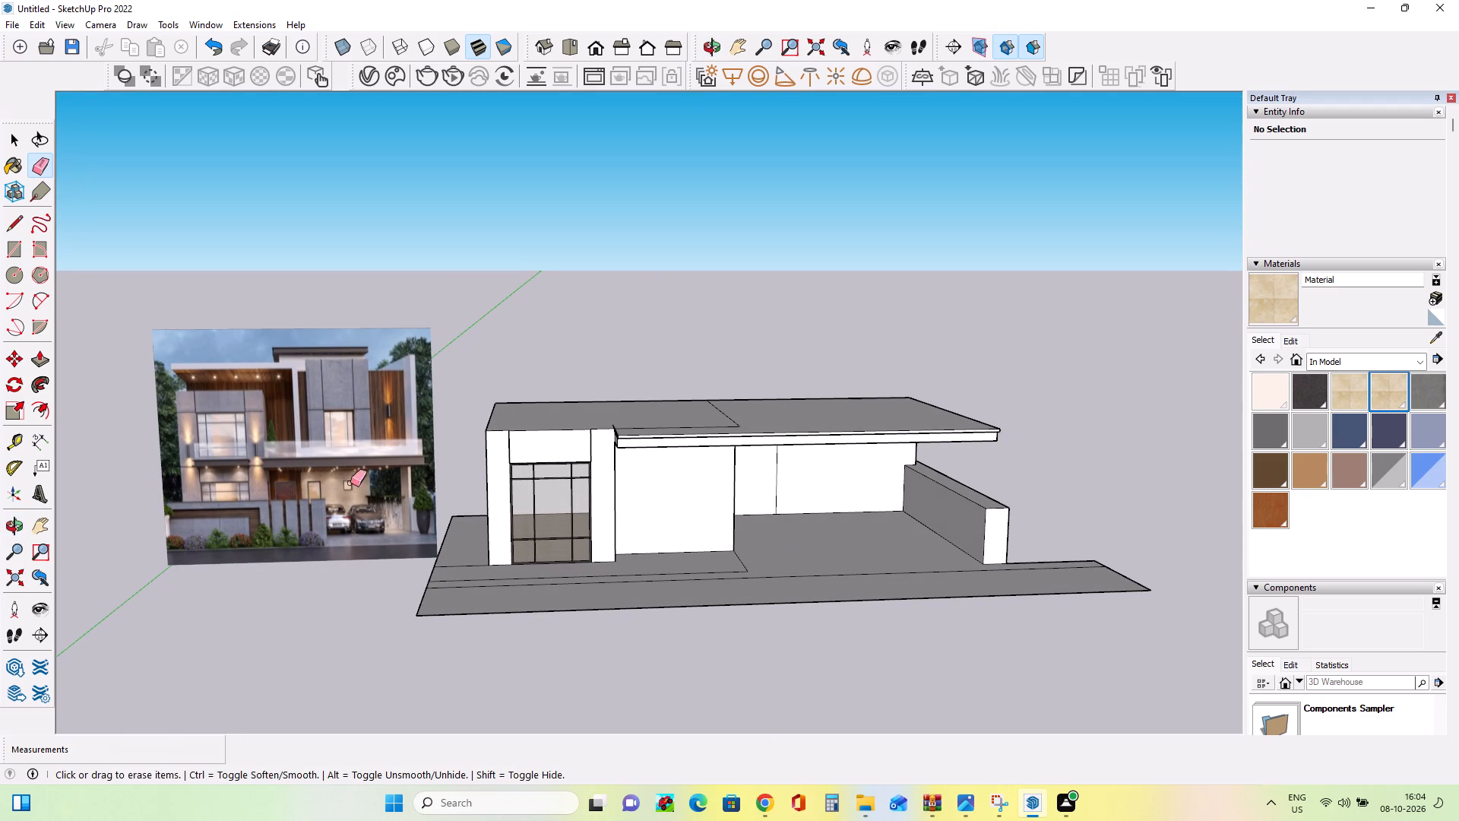
pyautogui.moveTo(739, 531); pyautogui.dragTo(750, 565, button='middle')
pyautogui.moveTo(638, 474); pyautogui.dragTo(676, 481, button='middle')
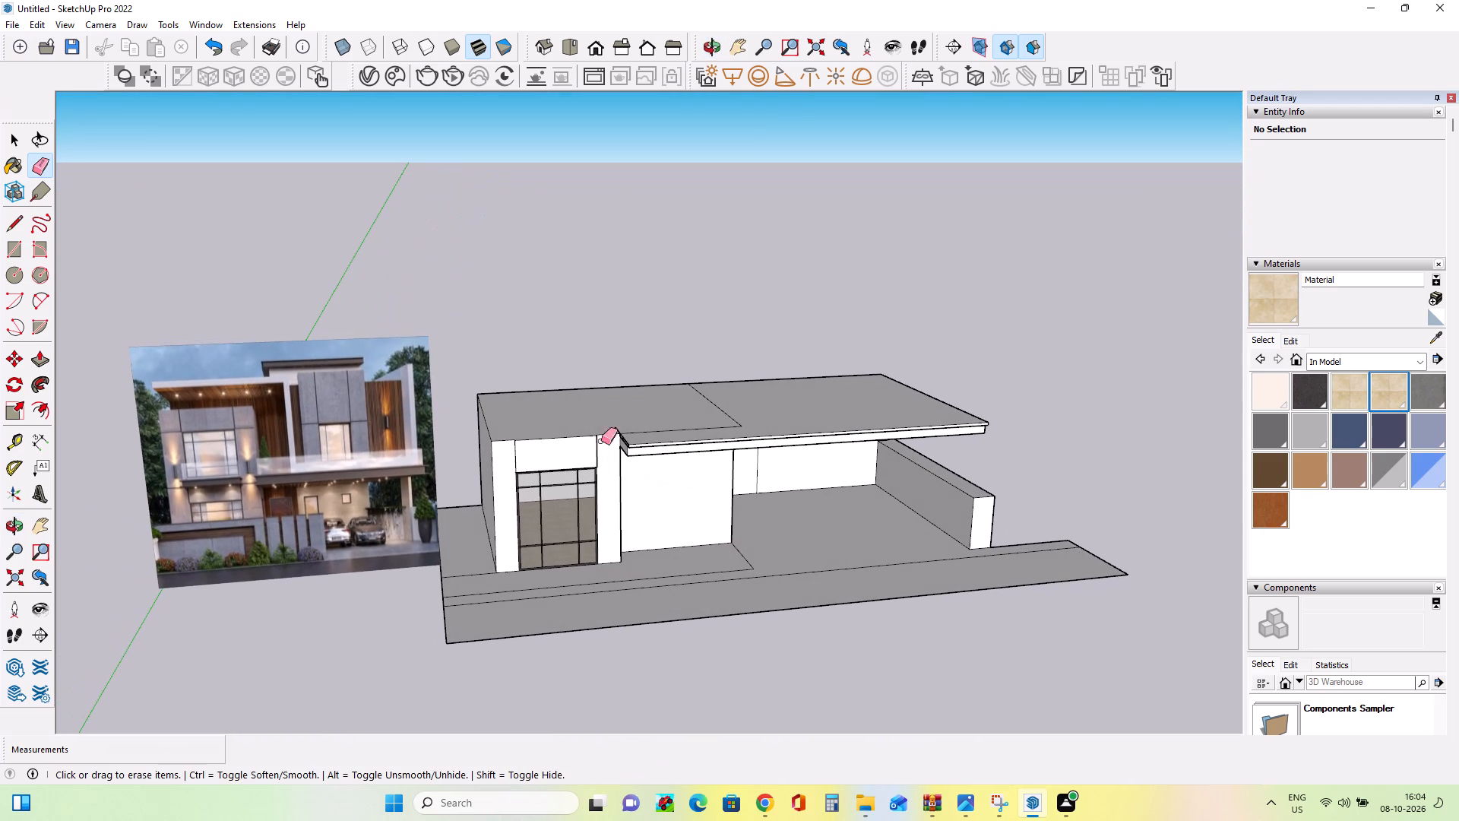
pyautogui.scroll(4, 196, 454)
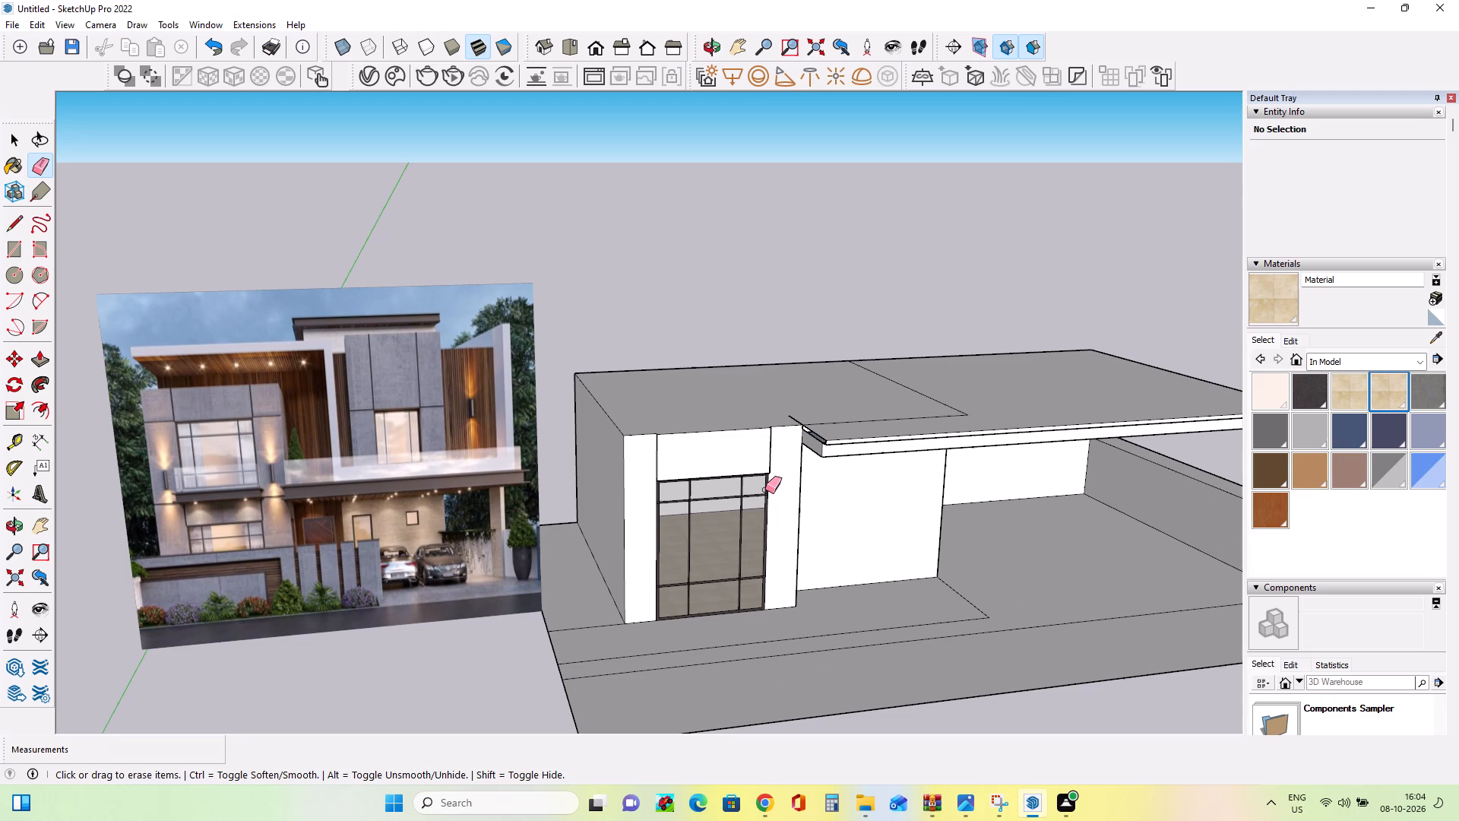
pyautogui.moveTo(744, 486); pyautogui.dragTo(700, 477, button='middle')
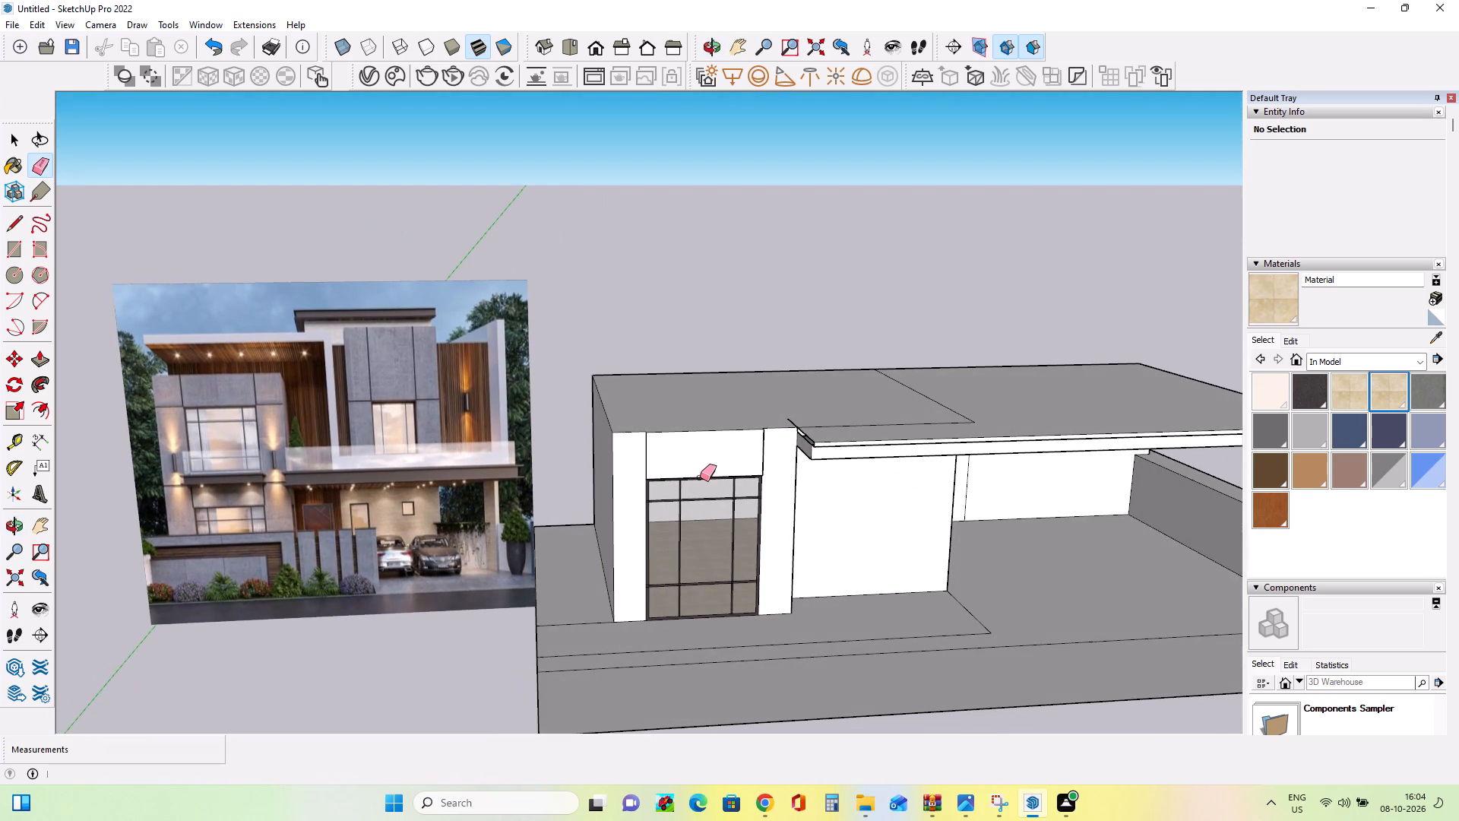
pyautogui.scroll(-1, 718, 479)
pyautogui.click(39, 518)
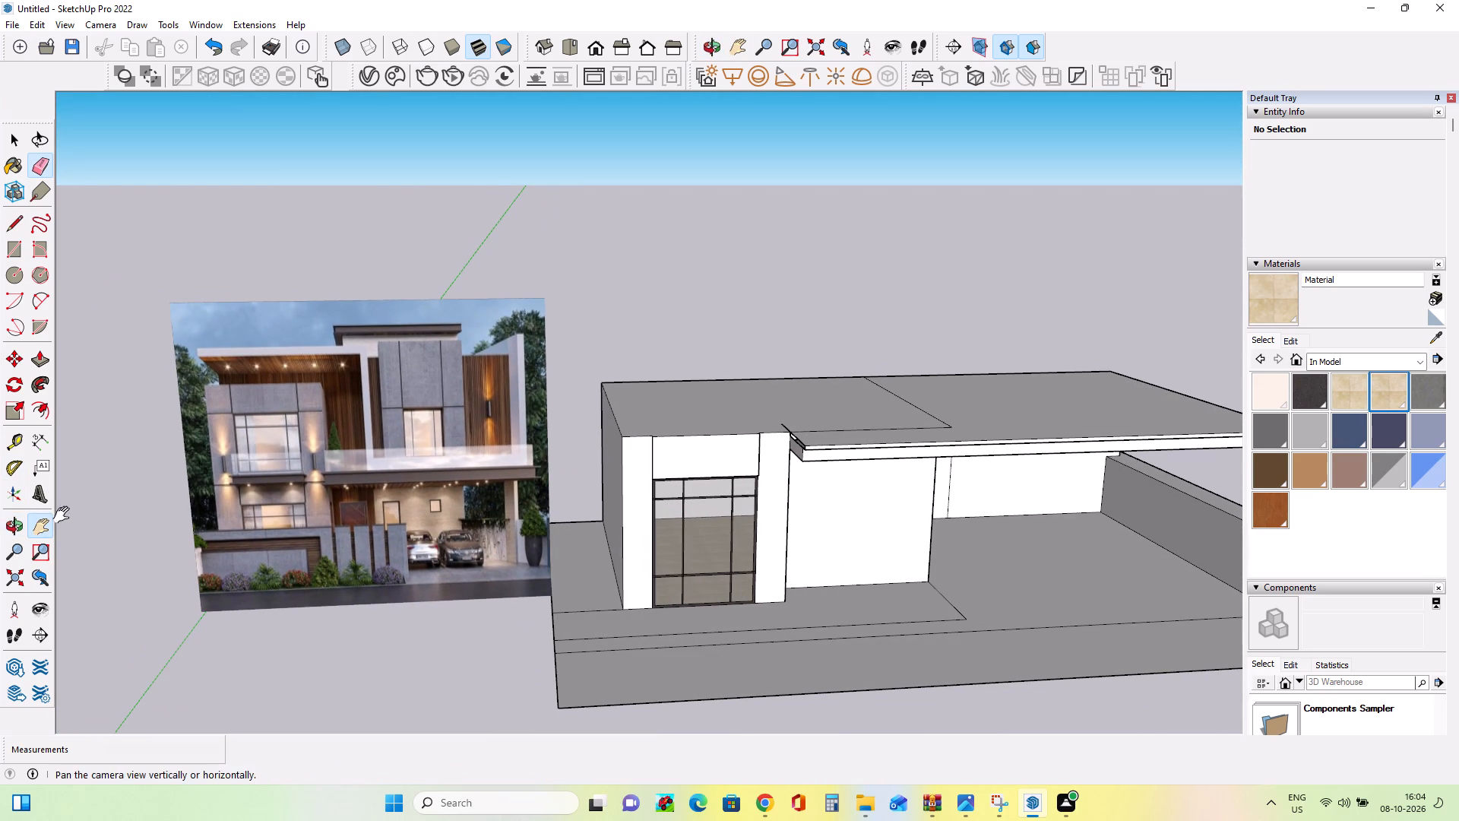
pyautogui.moveTo(498, 447); pyautogui.dragTo(326, 493)
pyautogui.middleClick(682, 470)
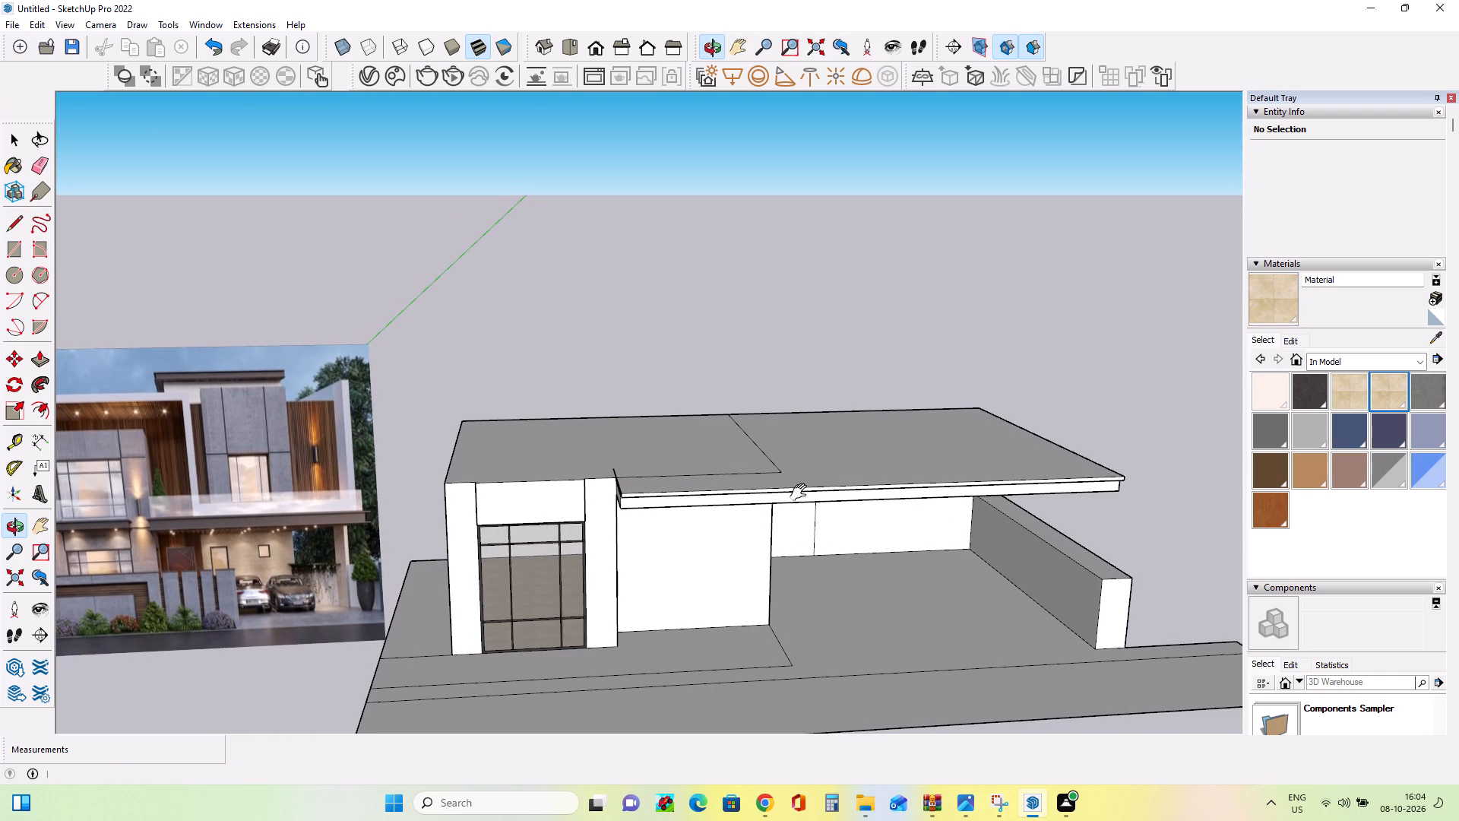
pyautogui.scroll(-1, 721, 408)
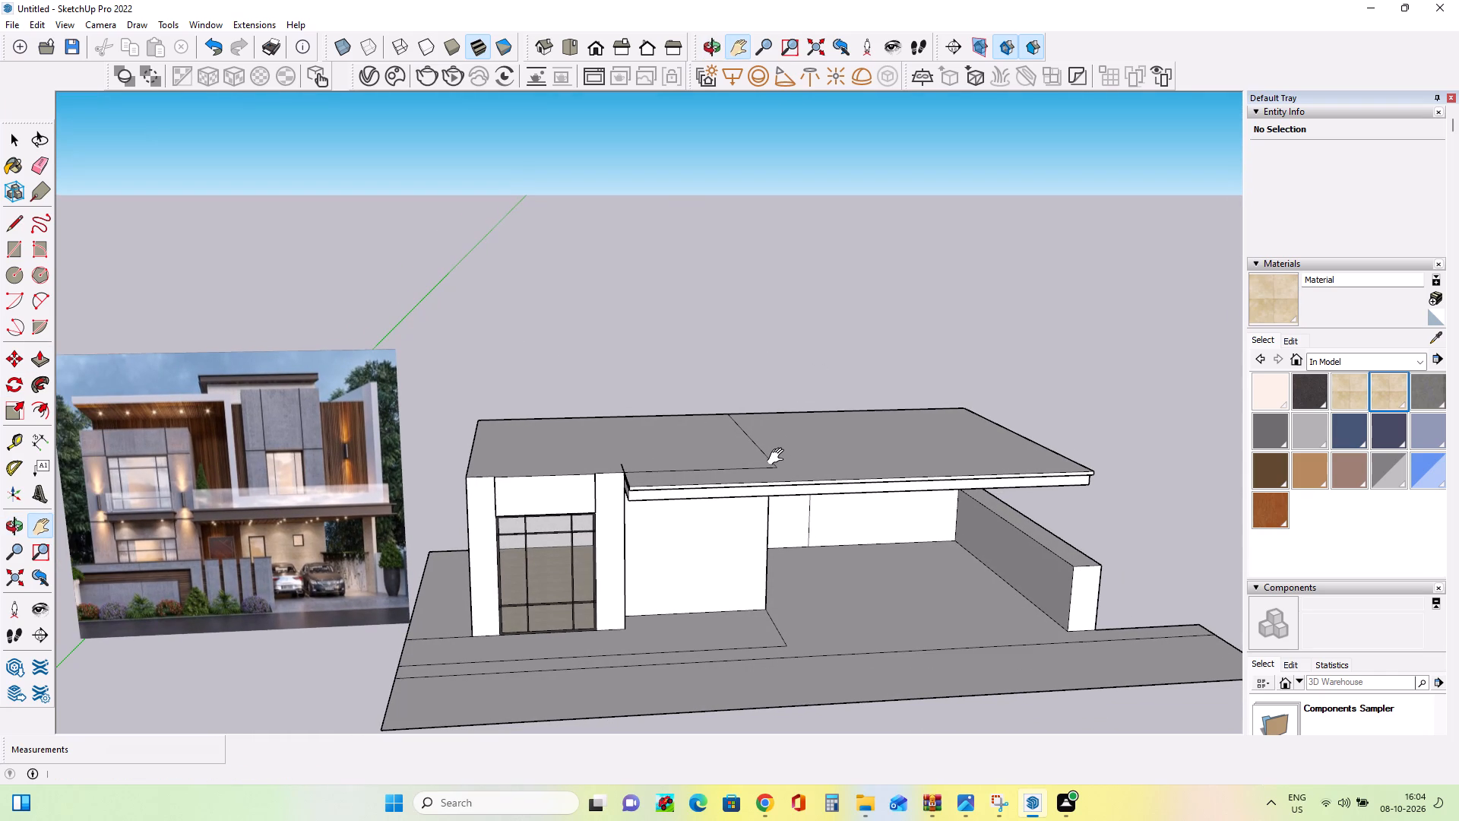
pyautogui.moveTo(817, 515); pyautogui.dragTo(631, 414, button='middle')
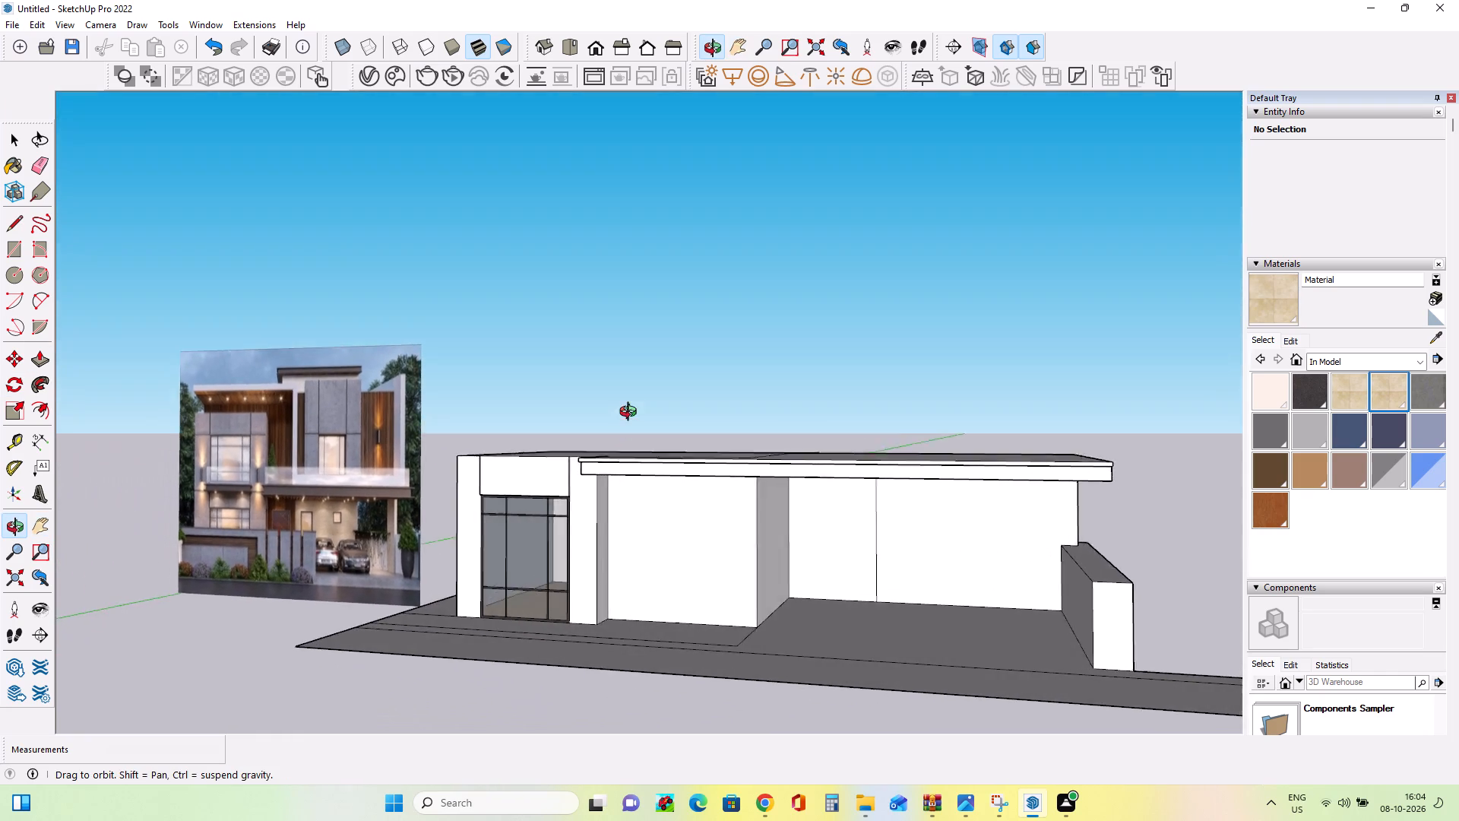
pyautogui.moveTo(631, 414); pyautogui.dragTo(821, 538, button='middle')
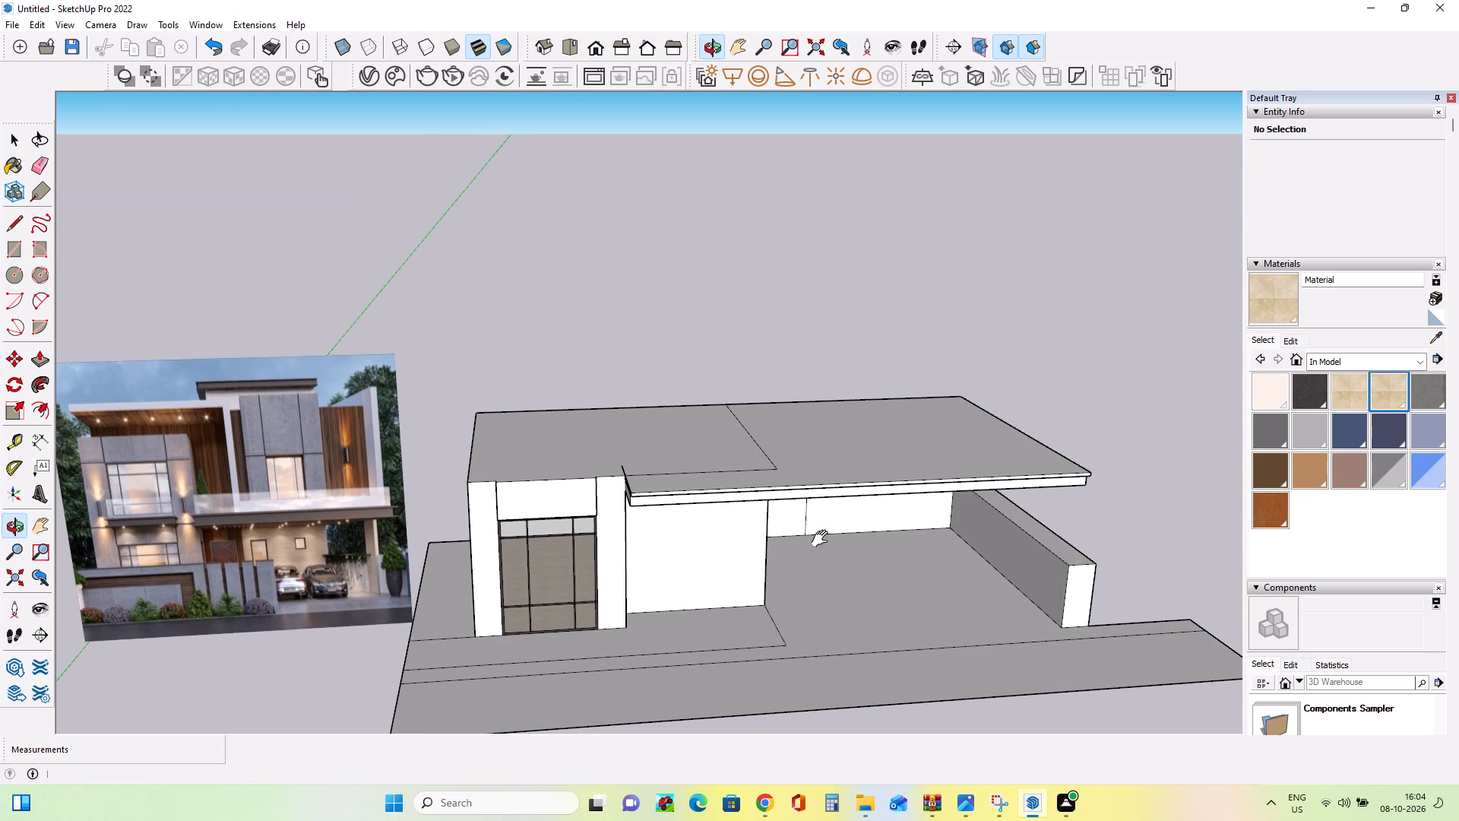
# Raise the roof section above the glazed front room by about 17' 11 1/8" to form the upper-storey block.
pyautogui.click(39, 363)
pyautogui.click(674, 461)
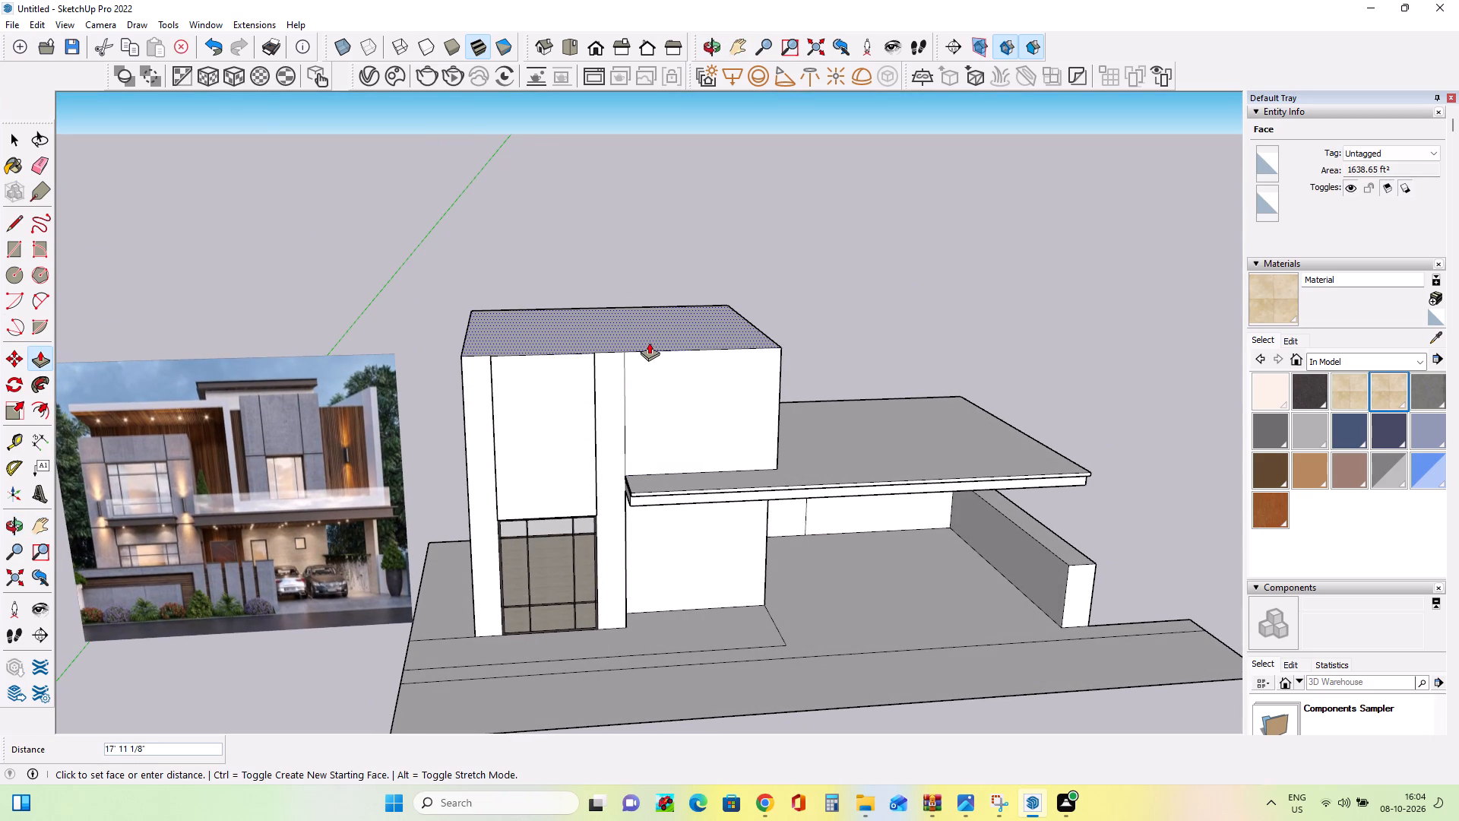
pyautogui.click(649, 342)
# Inspect the raised upper-storey block from several front angles, comparing its proportions with the reference image.
pyautogui.moveTo(681, 502); pyautogui.dragTo(679, 487, button='middle')
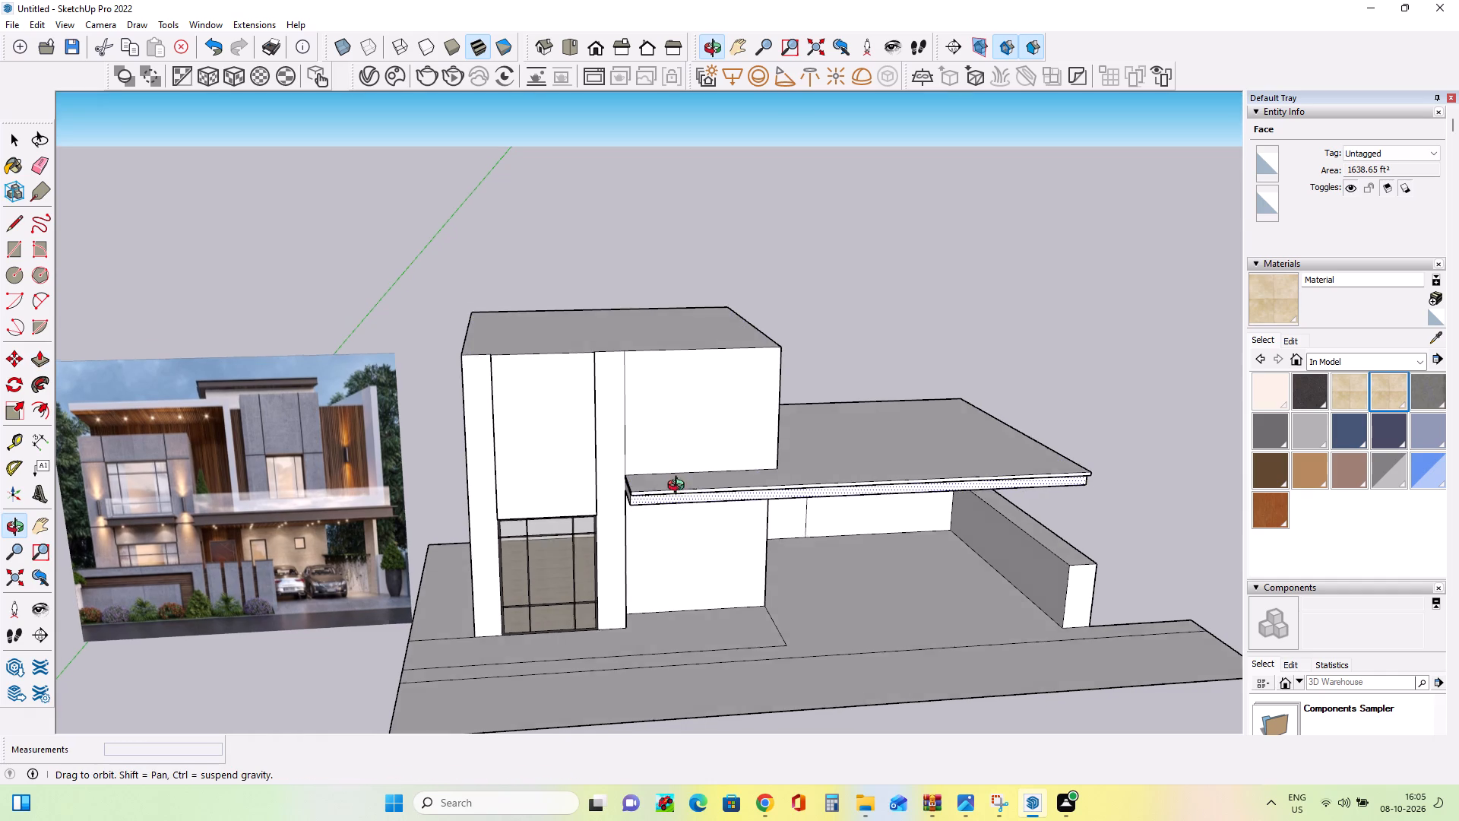
pyautogui.moveTo(679, 487); pyautogui.dragTo(674, 458, button='middle')
pyautogui.moveTo(532, 507); pyautogui.dragTo(550, 490, button='middle')
pyautogui.scroll(-1, 557, 489)
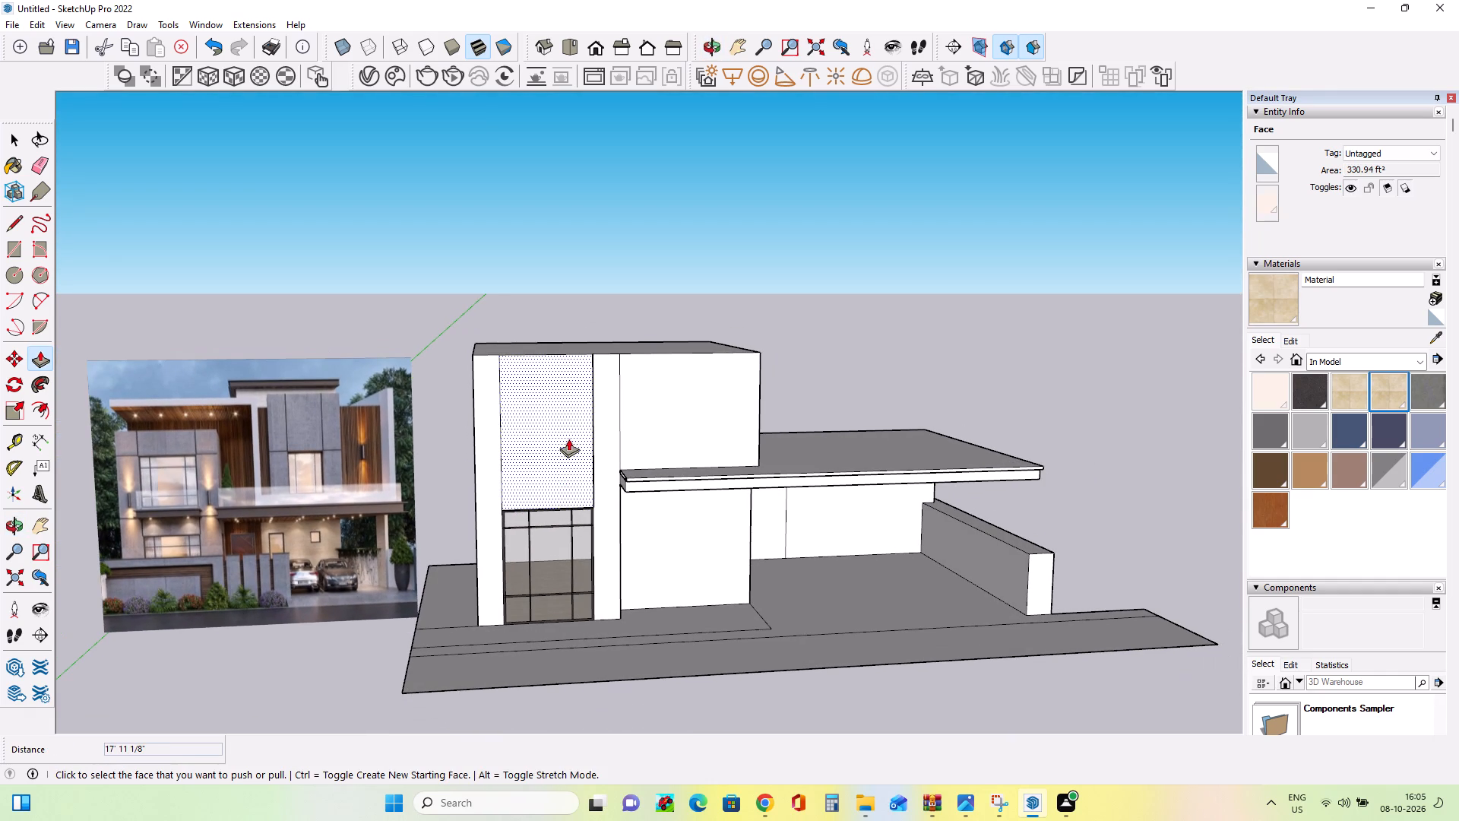
pyautogui.moveTo(565, 454); pyautogui.dragTo(730, 420, button='middle')
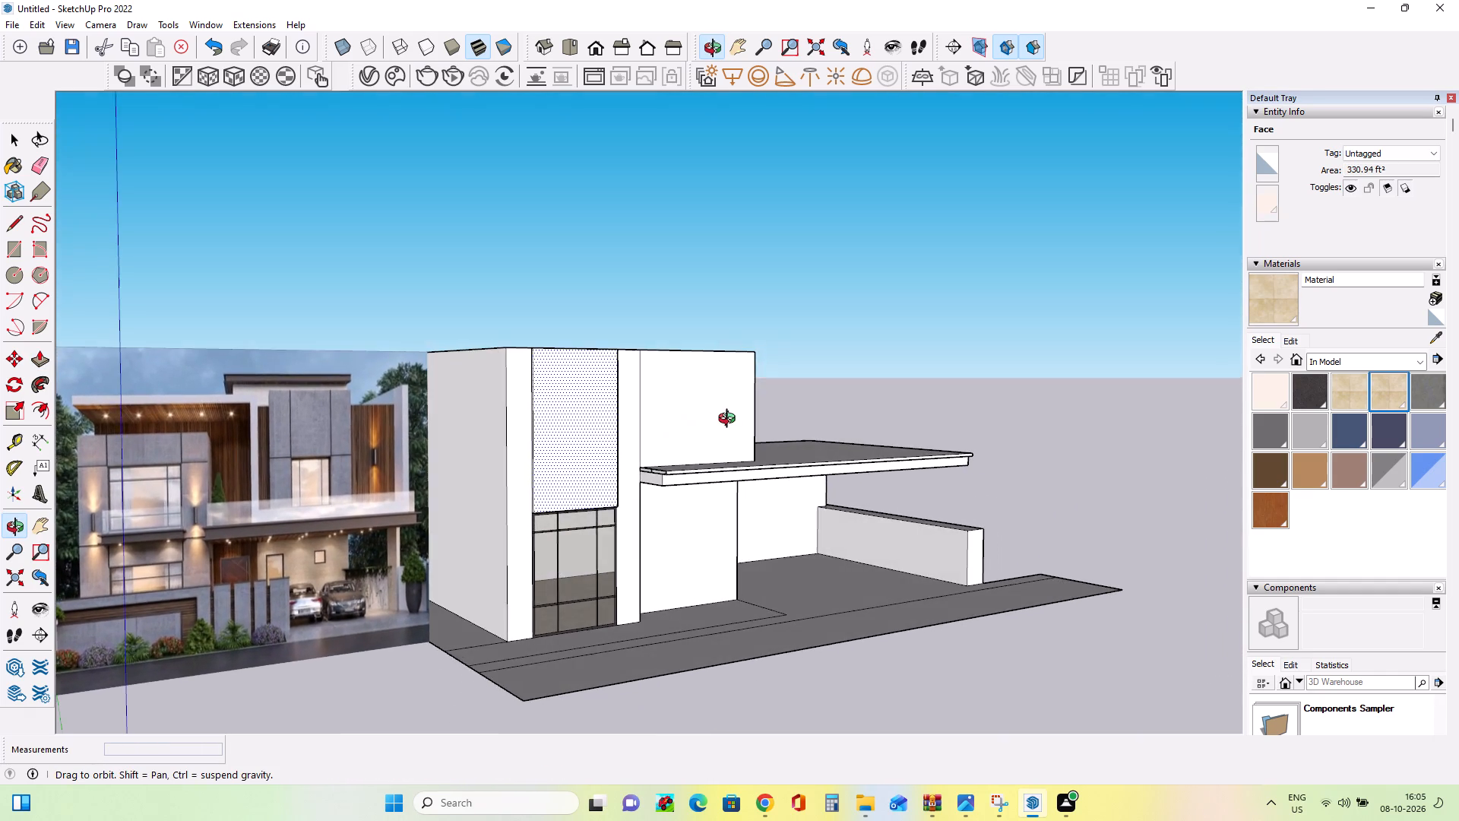
pyautogui.moveTo(730, 420); pyautogui.dragTo(549, 455, button='middle')
pyautogui.scroll(-1, 549, 455)
pyautogui.moveTo(574, 481); pyautogui.dragTo(581, 484, button='middle')
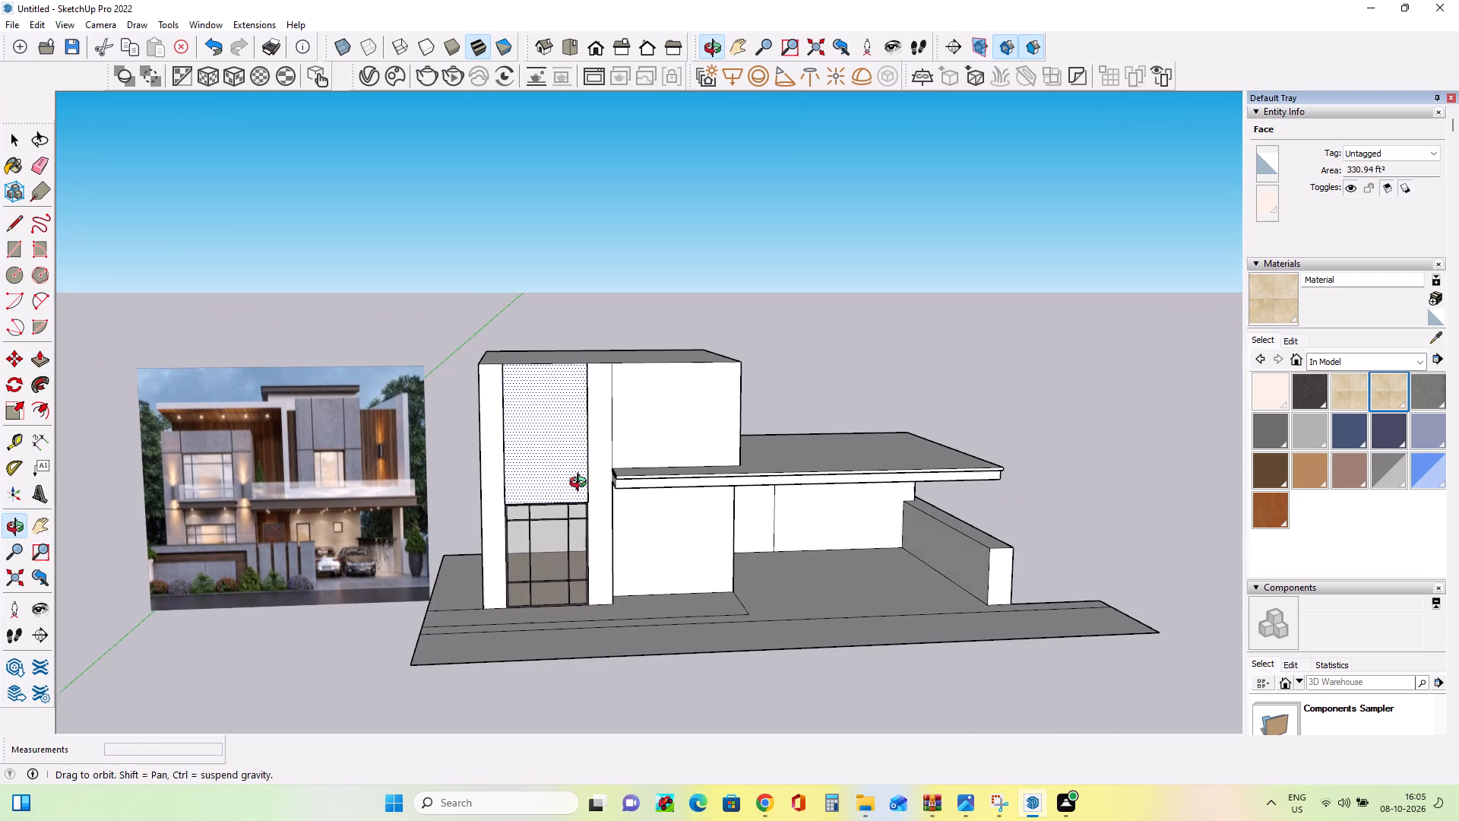
pyautogui.moveTo(581, 484); pyautogui.dragTo(585, 486, button='middle')
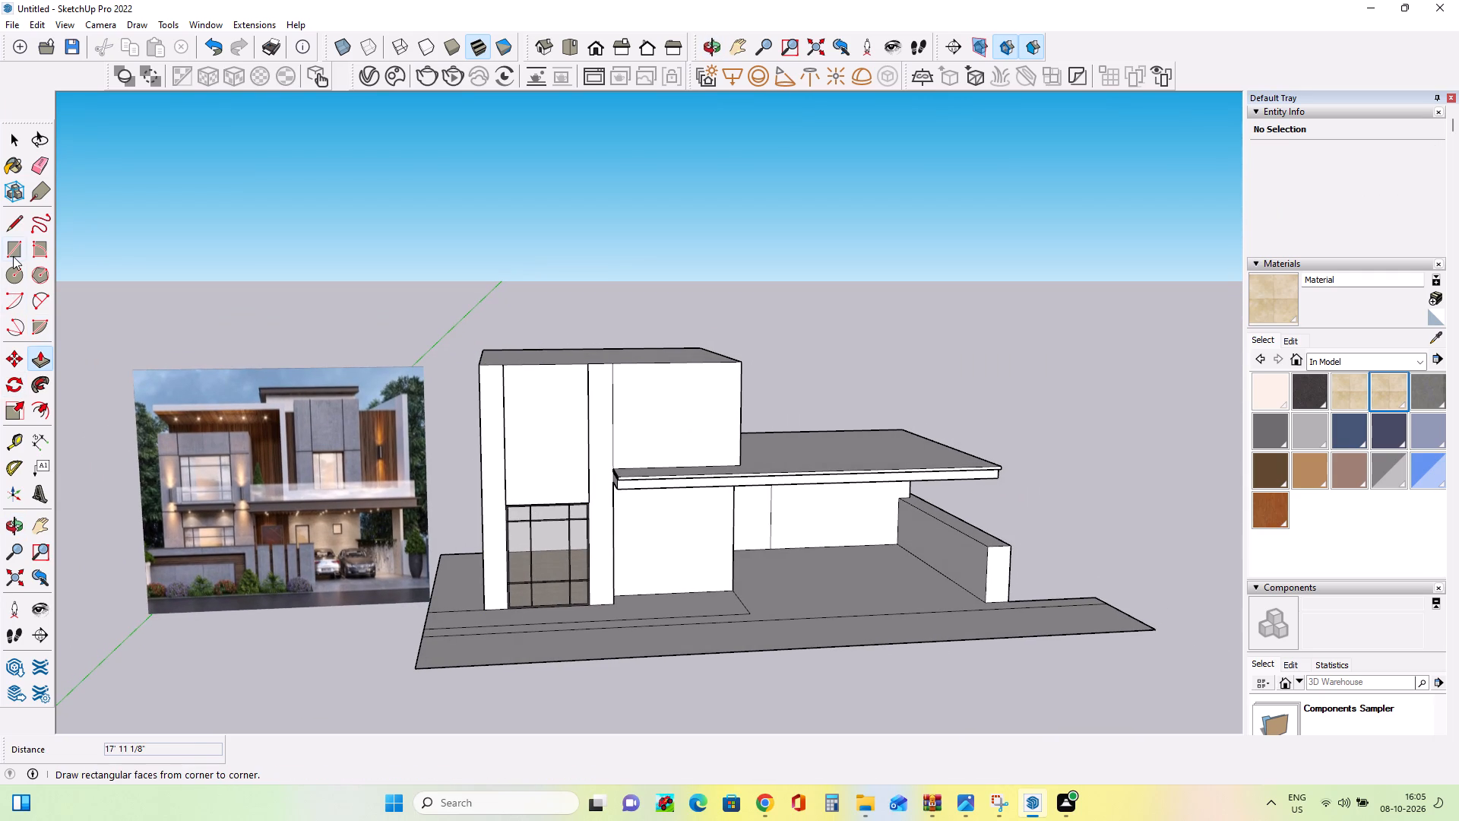
# Draw a band about 14' by 2' 9" directly above the ground-floor window and pull it outward about 1' 5 1/8".
pyautogui.click(13, 256)
pyautogui.scroll(6, 509, 487)
pyautogui.click(505, 515)
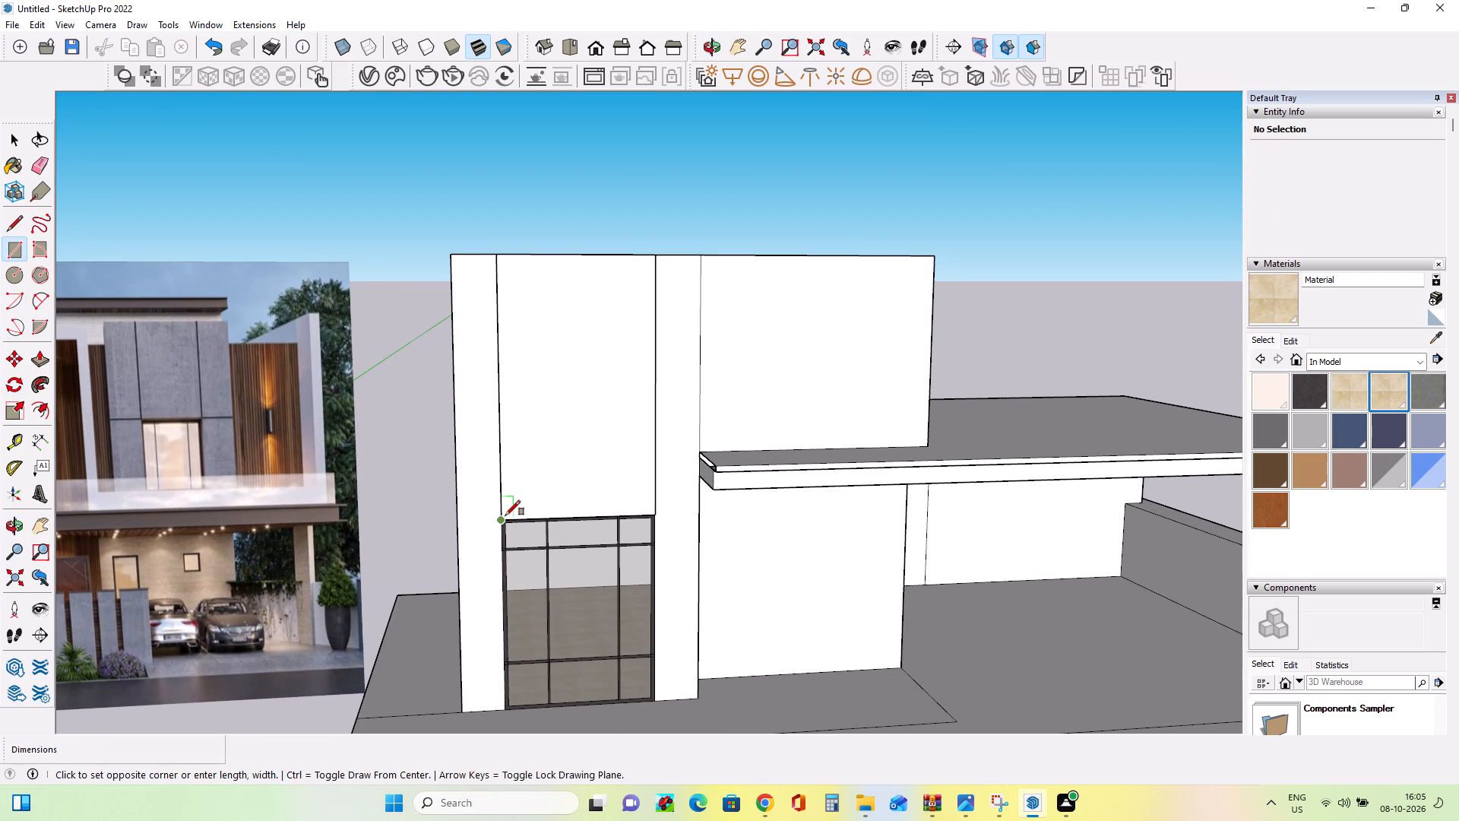
pyautogui.click(655, 485)
pyautogui.click(38, 369)
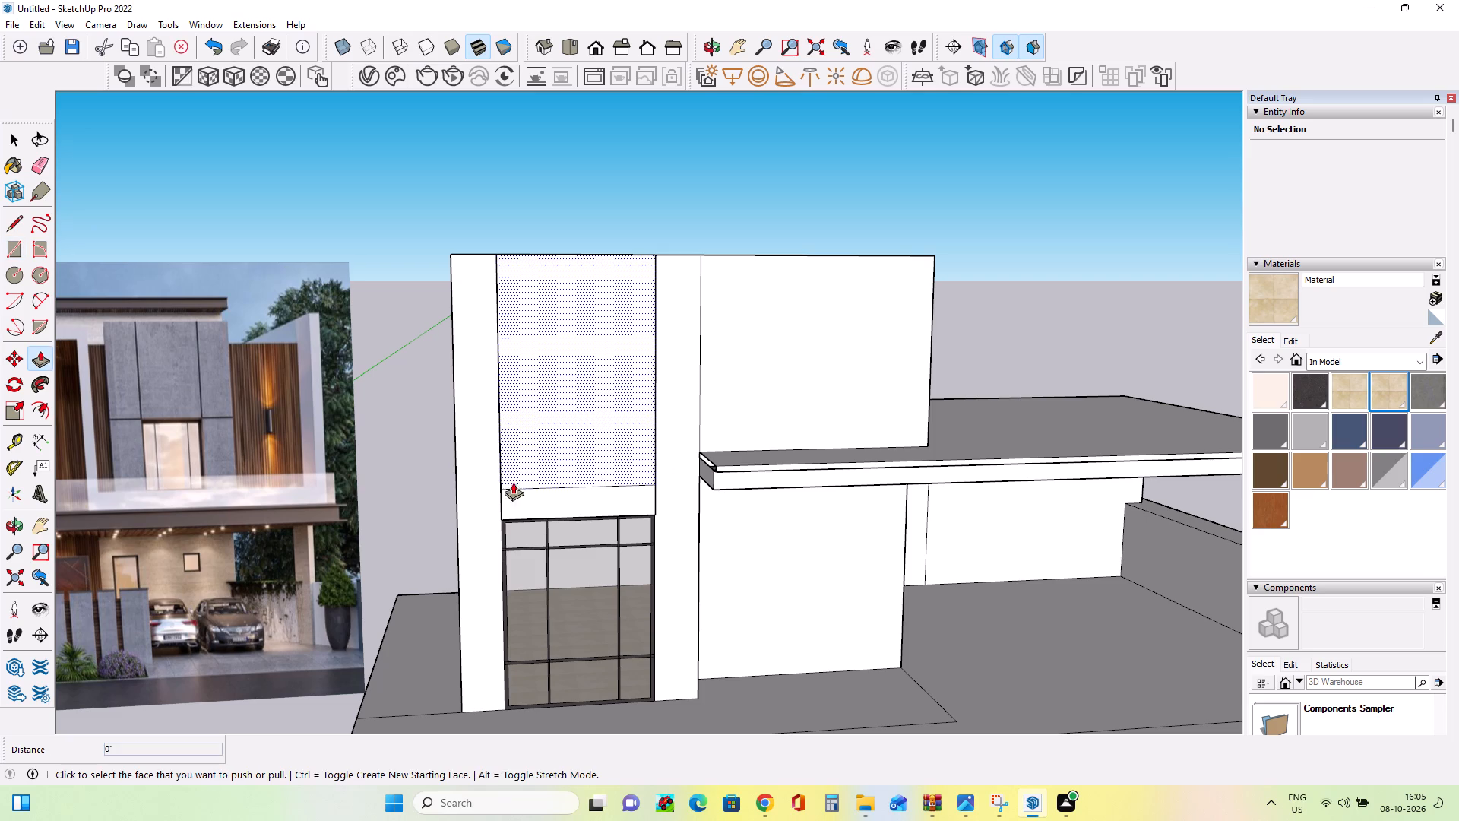
pyautogui.click(530, 495)
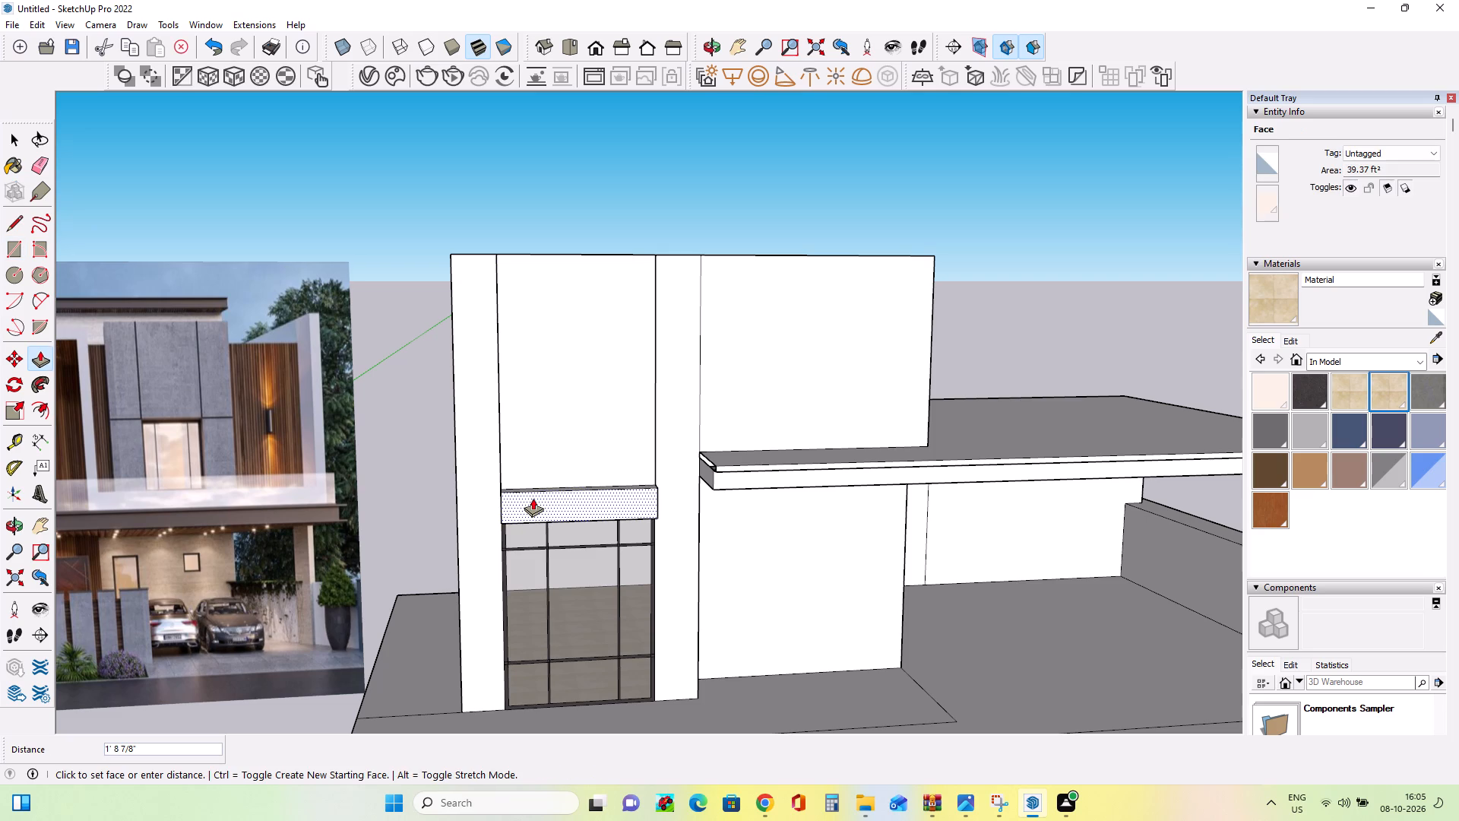
pyautogui.click(533, 498)
# Push the wall face above the band back about 1 3/8" and raise the band's top by about 2' 4 3/8".
pyautogui.moveTo(509, 520); pyautogui.dragTo(536, 515, button='middle')
pyautogui.moveTo(546, 484); pyautogui.dragTo(549, 563, button='middle')
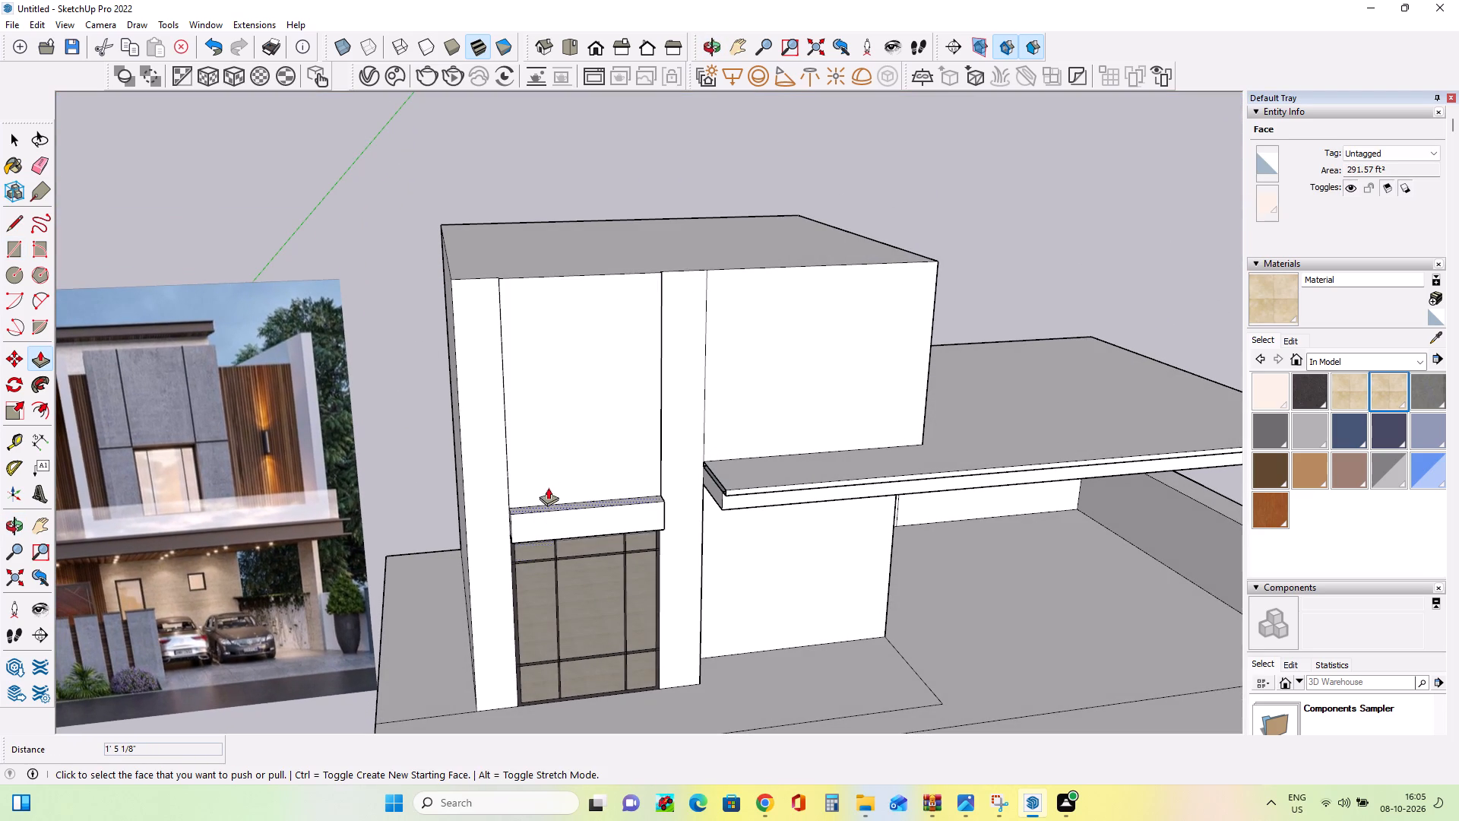
pyautogui.click(556, 503)
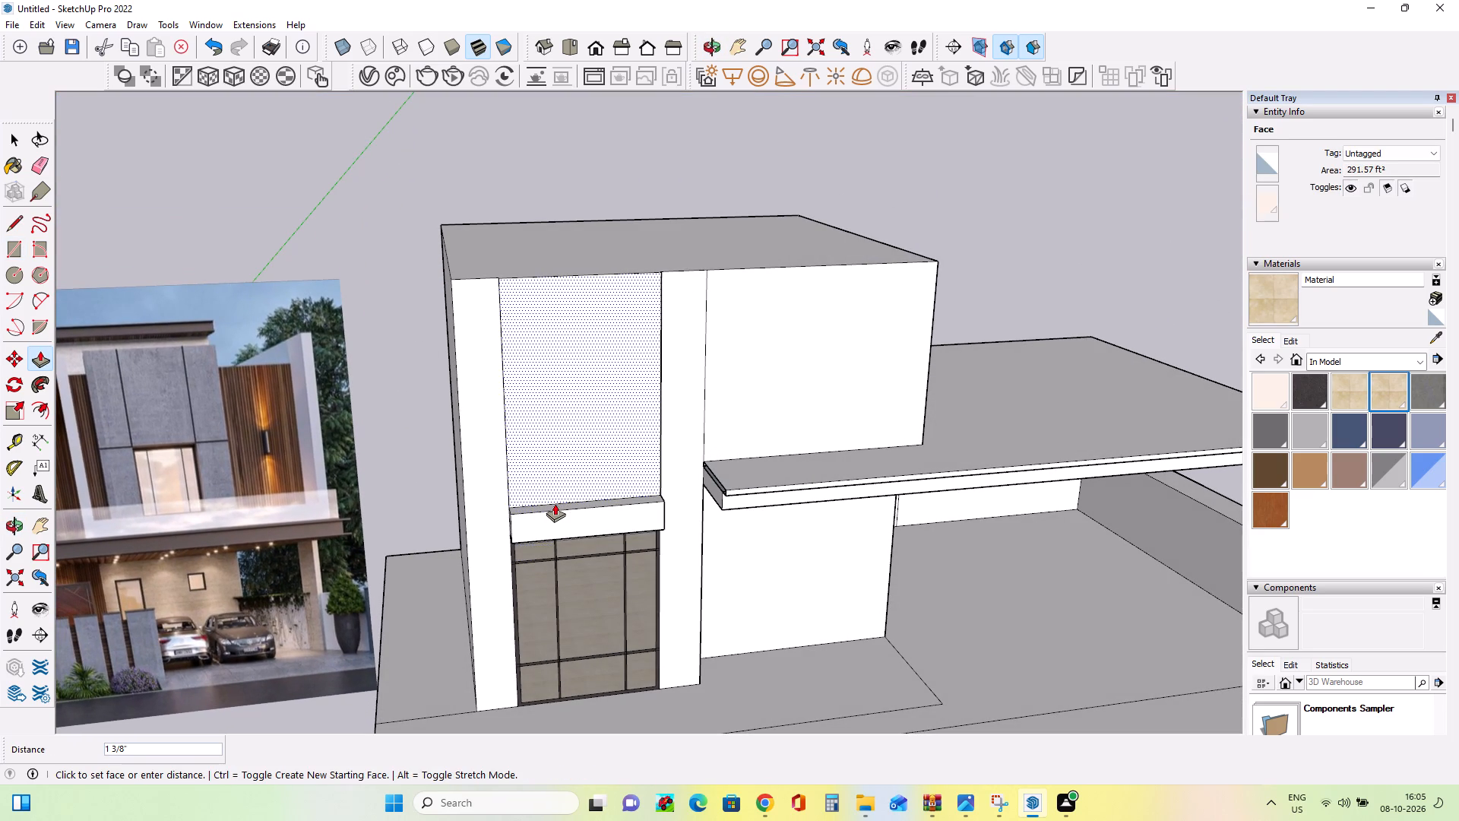
pyautogui.click(555, 503)
pyautogui.click(559, 504)
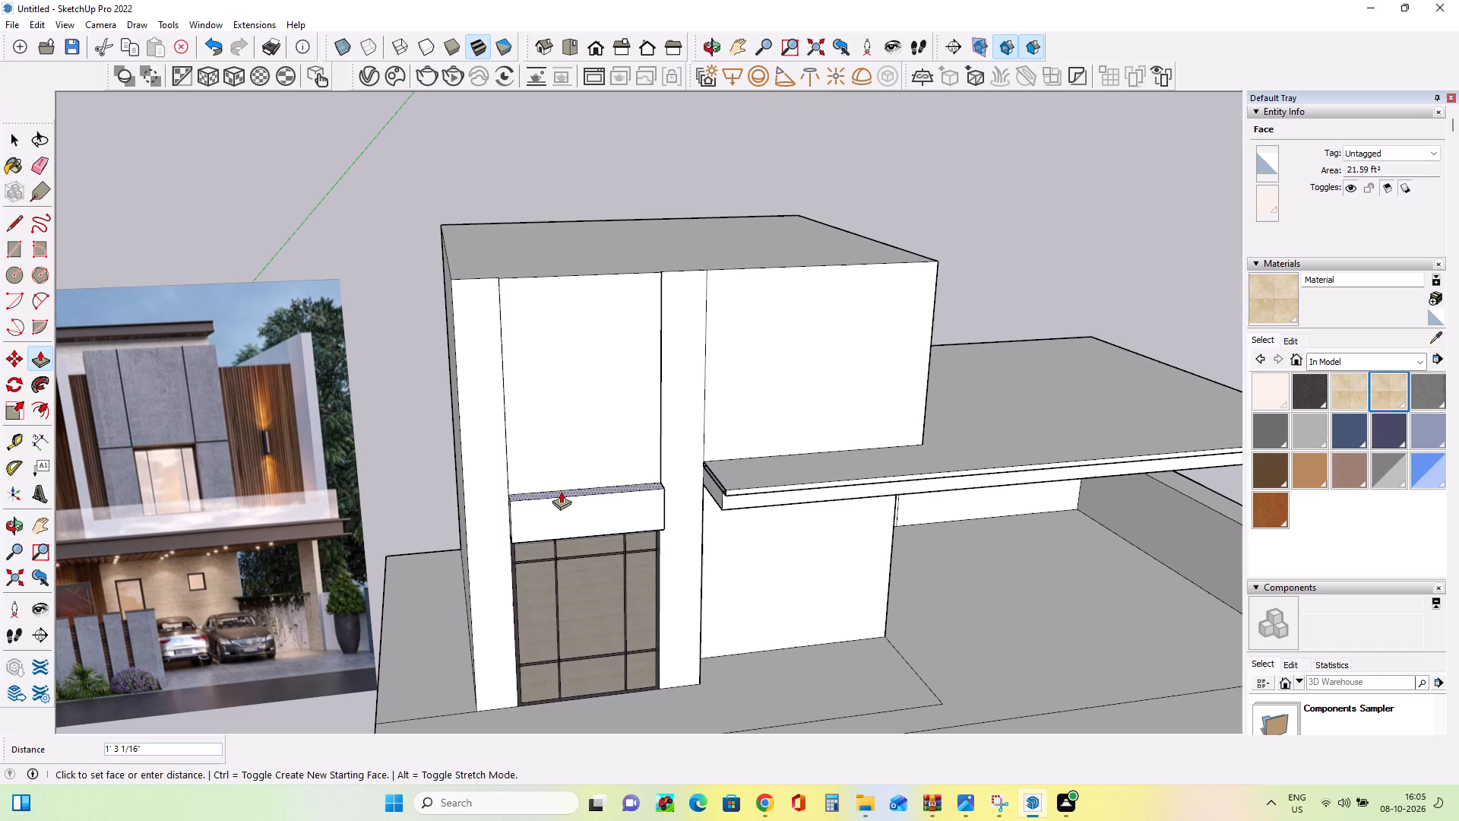
pyautogui.click(559, 480)
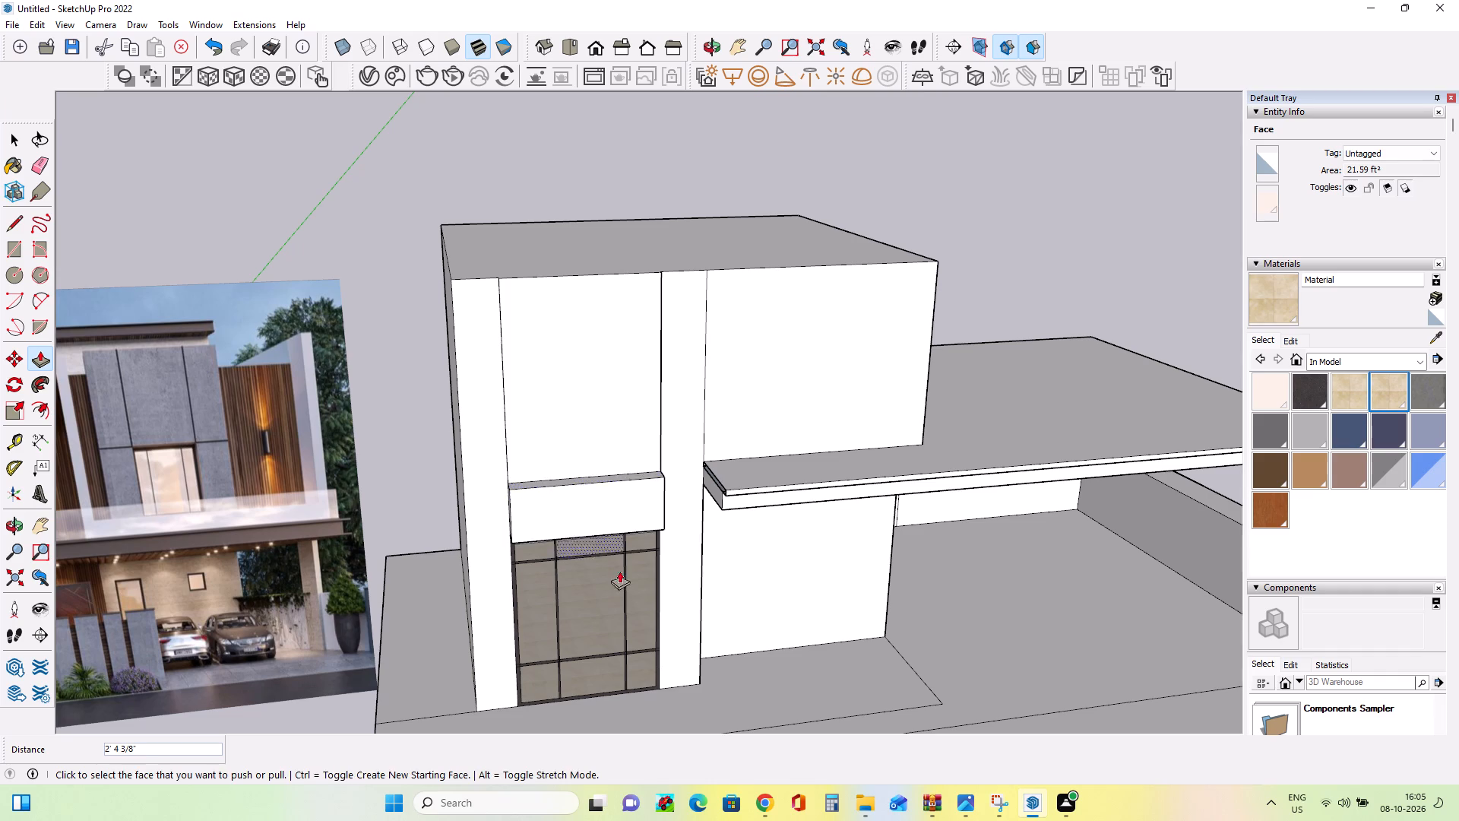
# Study the band and ledge between the two storeys' windows in the reference image and compare them with the model.
pyautogui.moveTo(635, 572); pyautogui.dragTo(619, 506, button='middle')
pyautogui.scroll(-5, 618, 506)
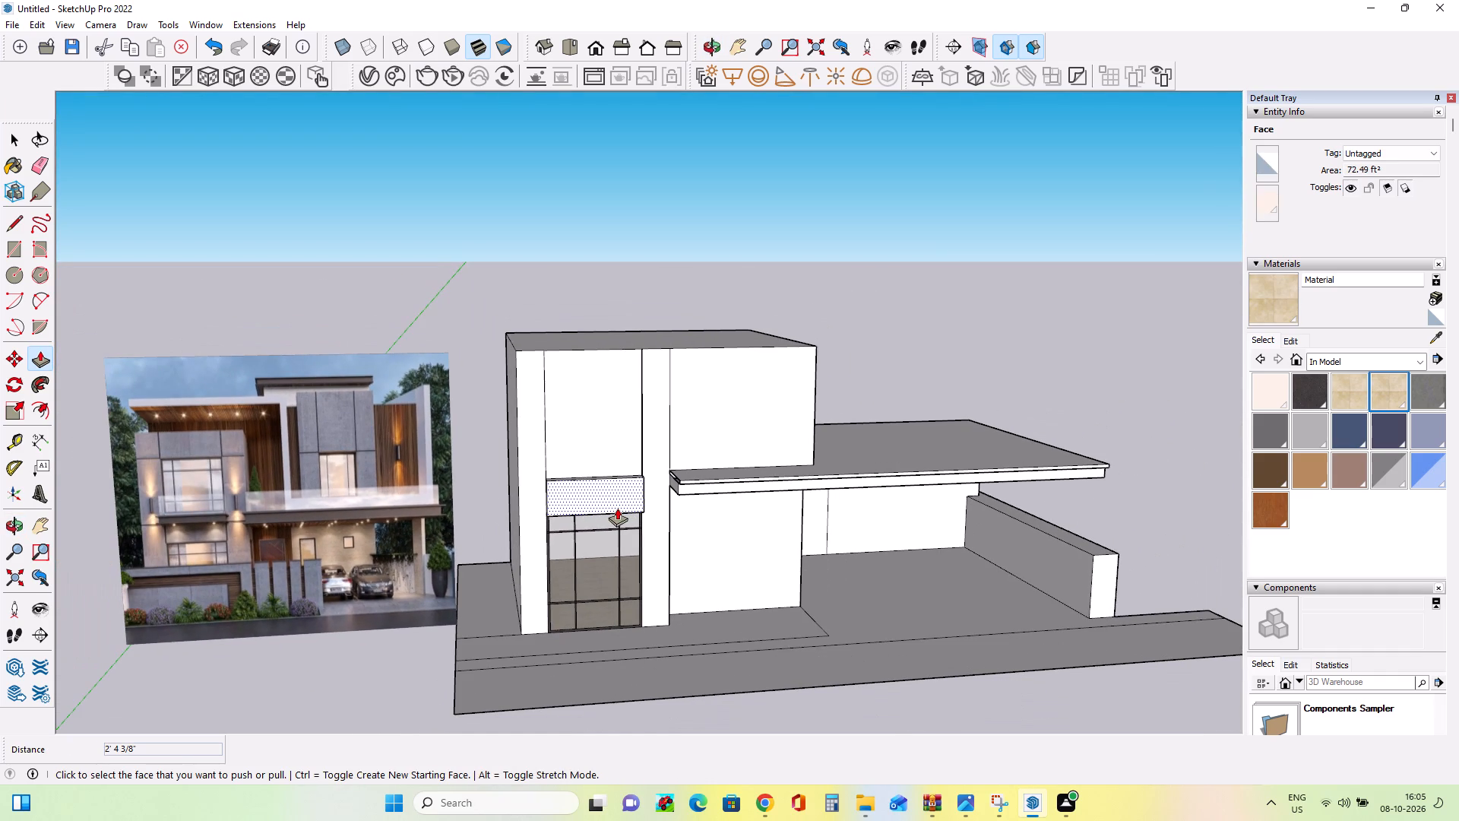
pyautogui.moveTo(583, 473); pyautogui.dragTo(593, 485, button='middle')
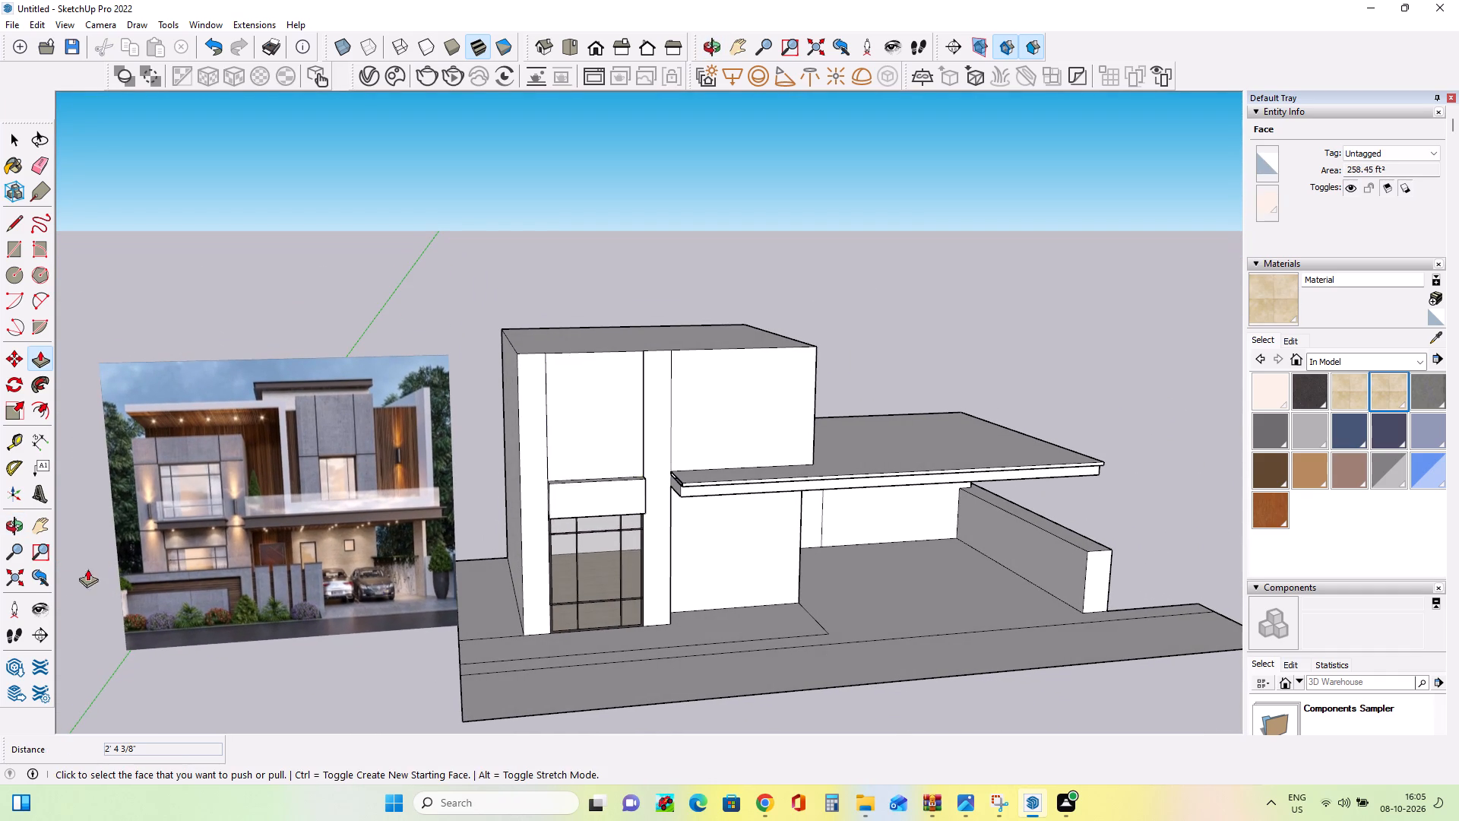
pyautogui.scroll(12, 65, 575)
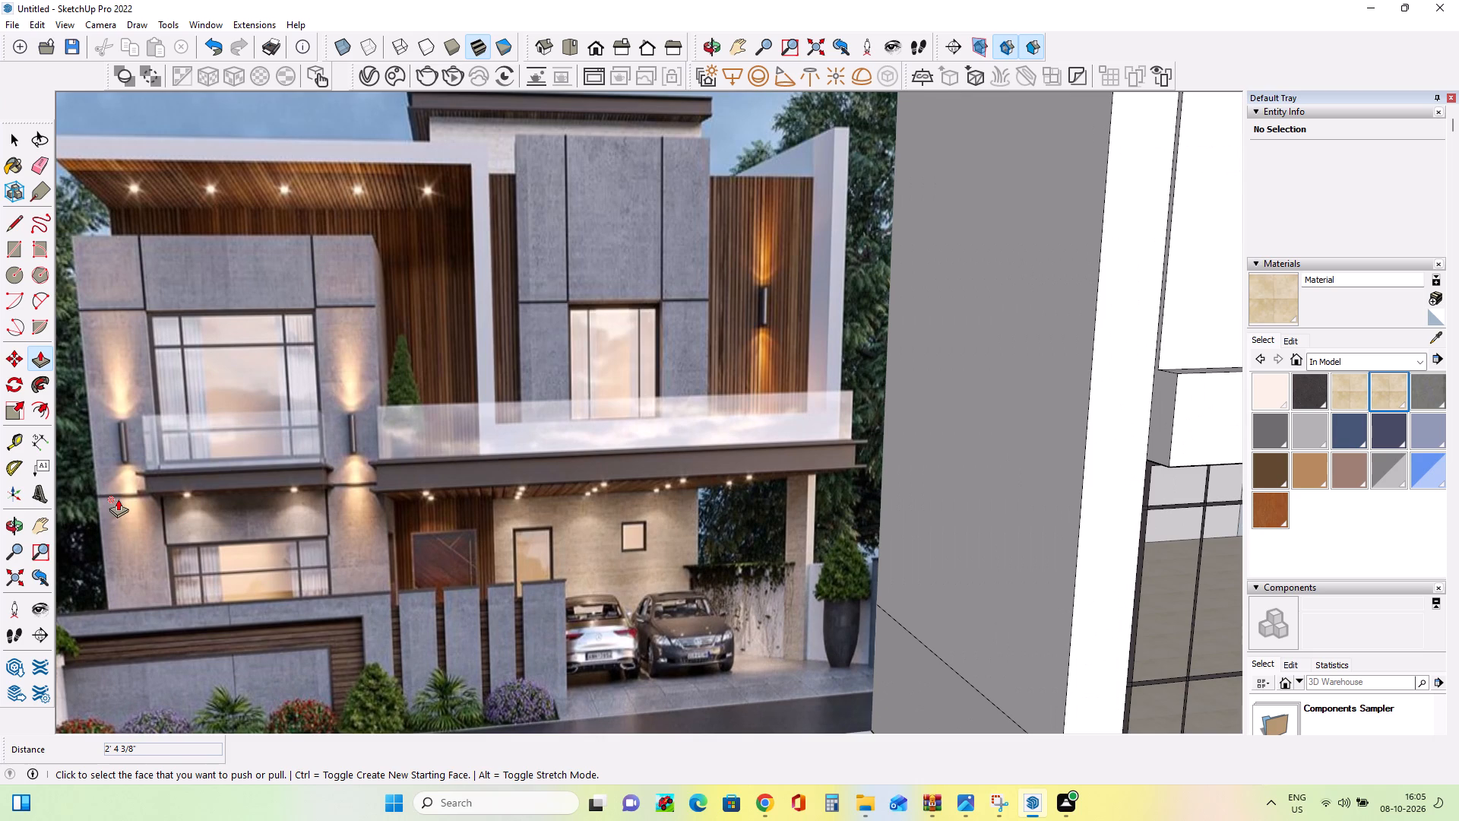
pyautogui.moveTo(118, 498); pyautogui.dragTo(128, 434, button='middle')
pyautogui.scroll(-2, 124, 434)
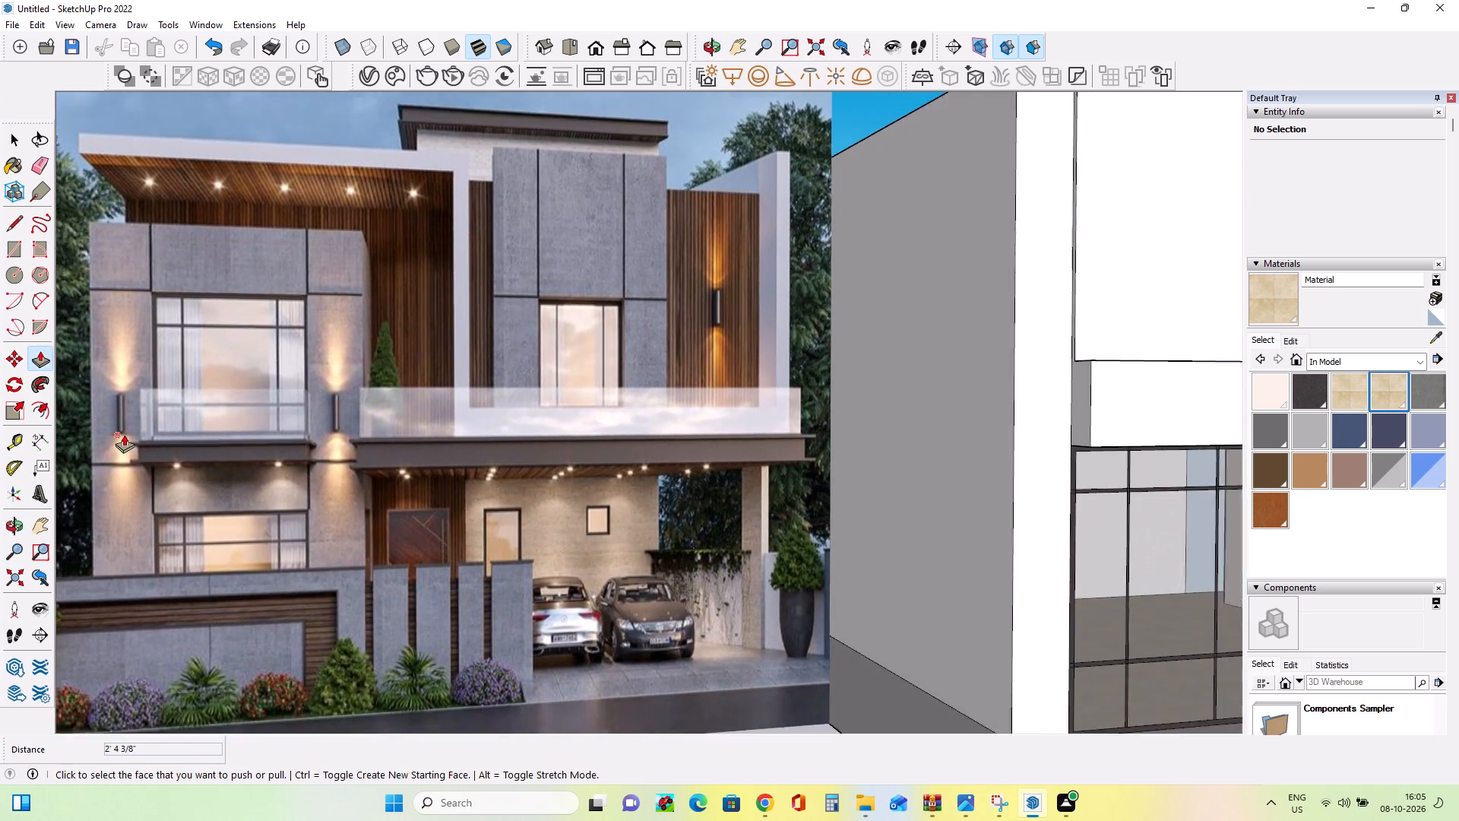
pyautogui.scroll(-13, 124, 434)
pyautogui.moveTo(457, 499); pyautogui.dragTo(471, 559, button='middle')
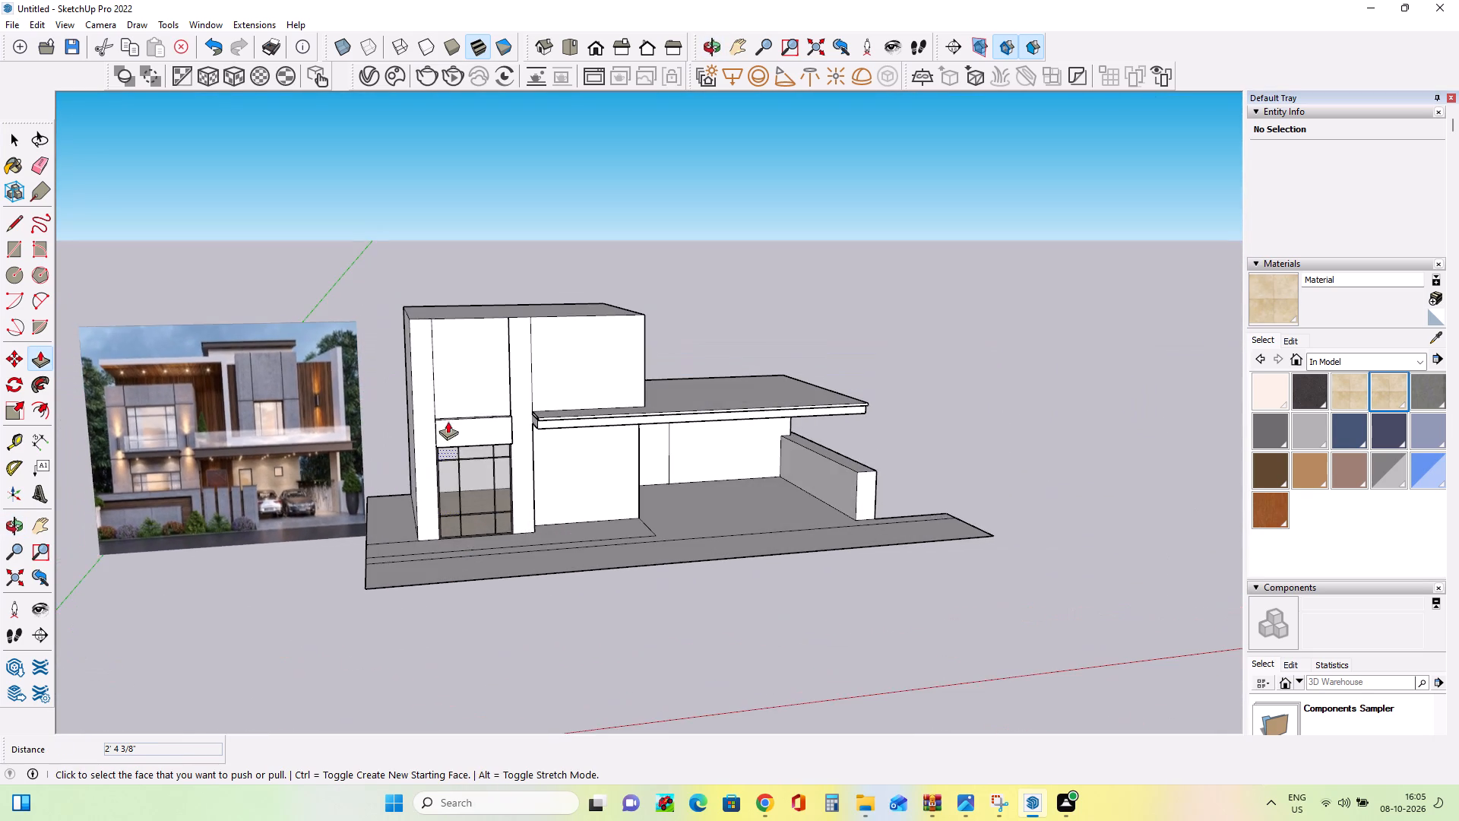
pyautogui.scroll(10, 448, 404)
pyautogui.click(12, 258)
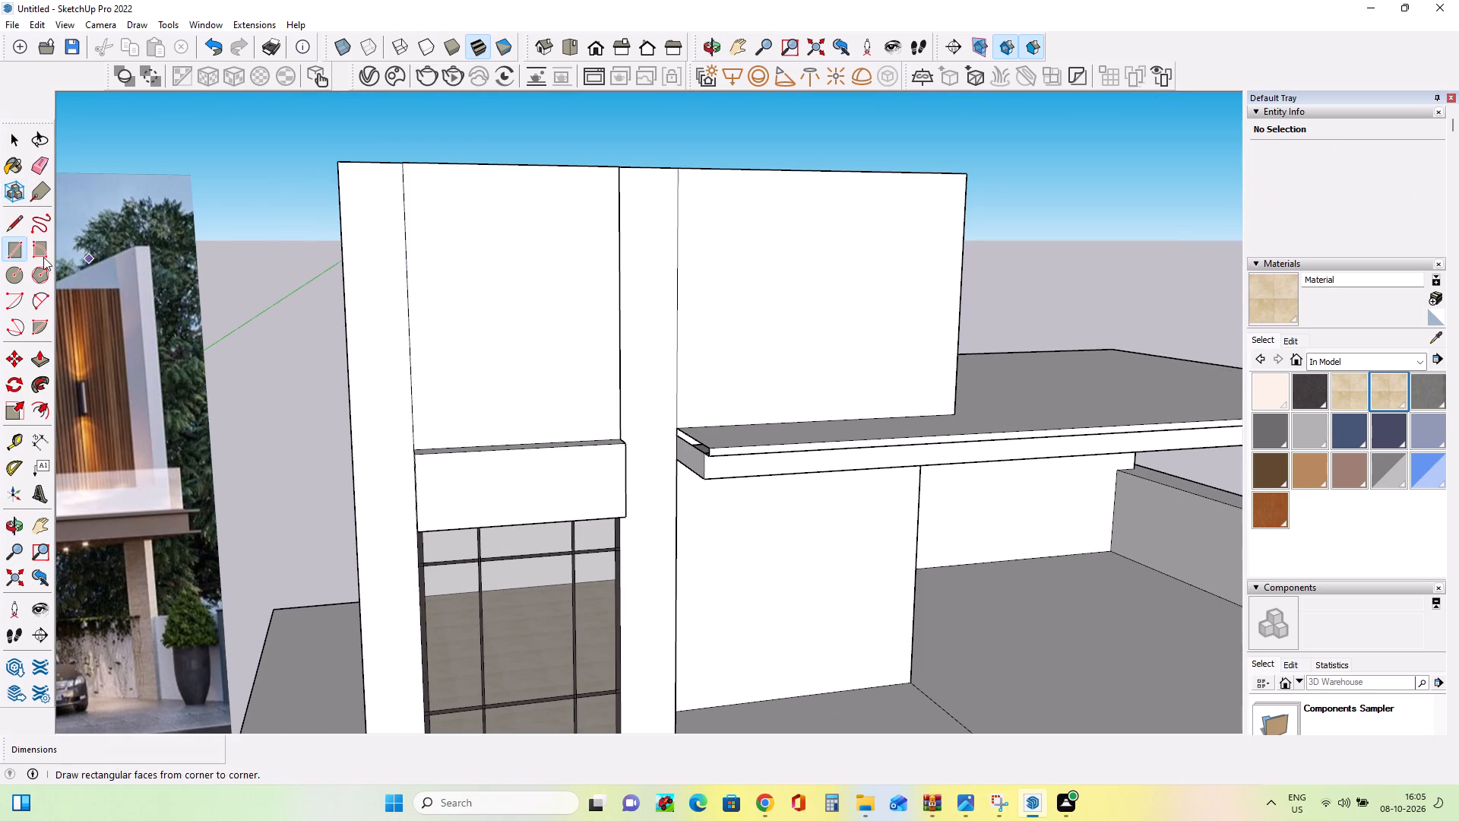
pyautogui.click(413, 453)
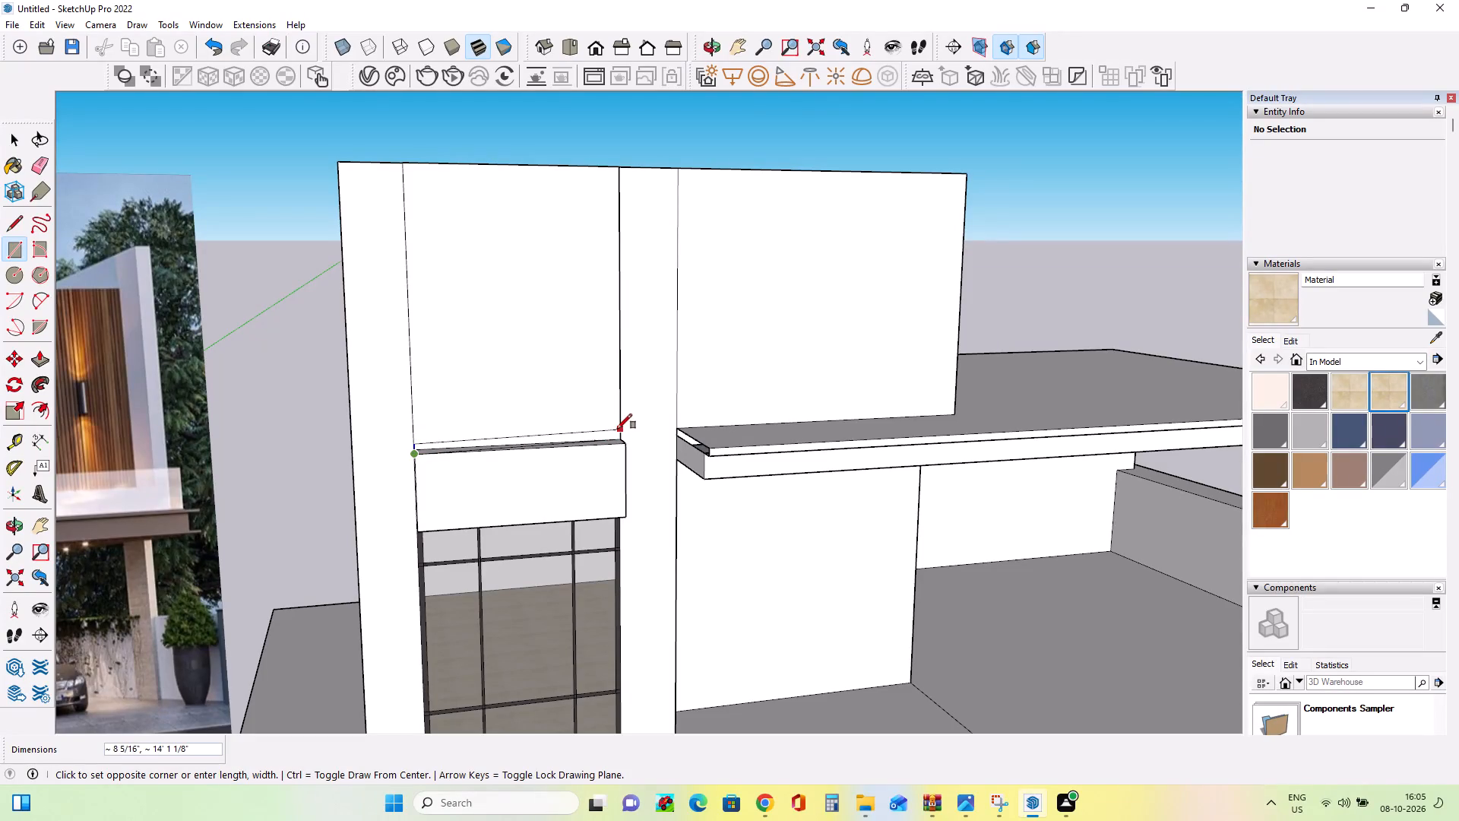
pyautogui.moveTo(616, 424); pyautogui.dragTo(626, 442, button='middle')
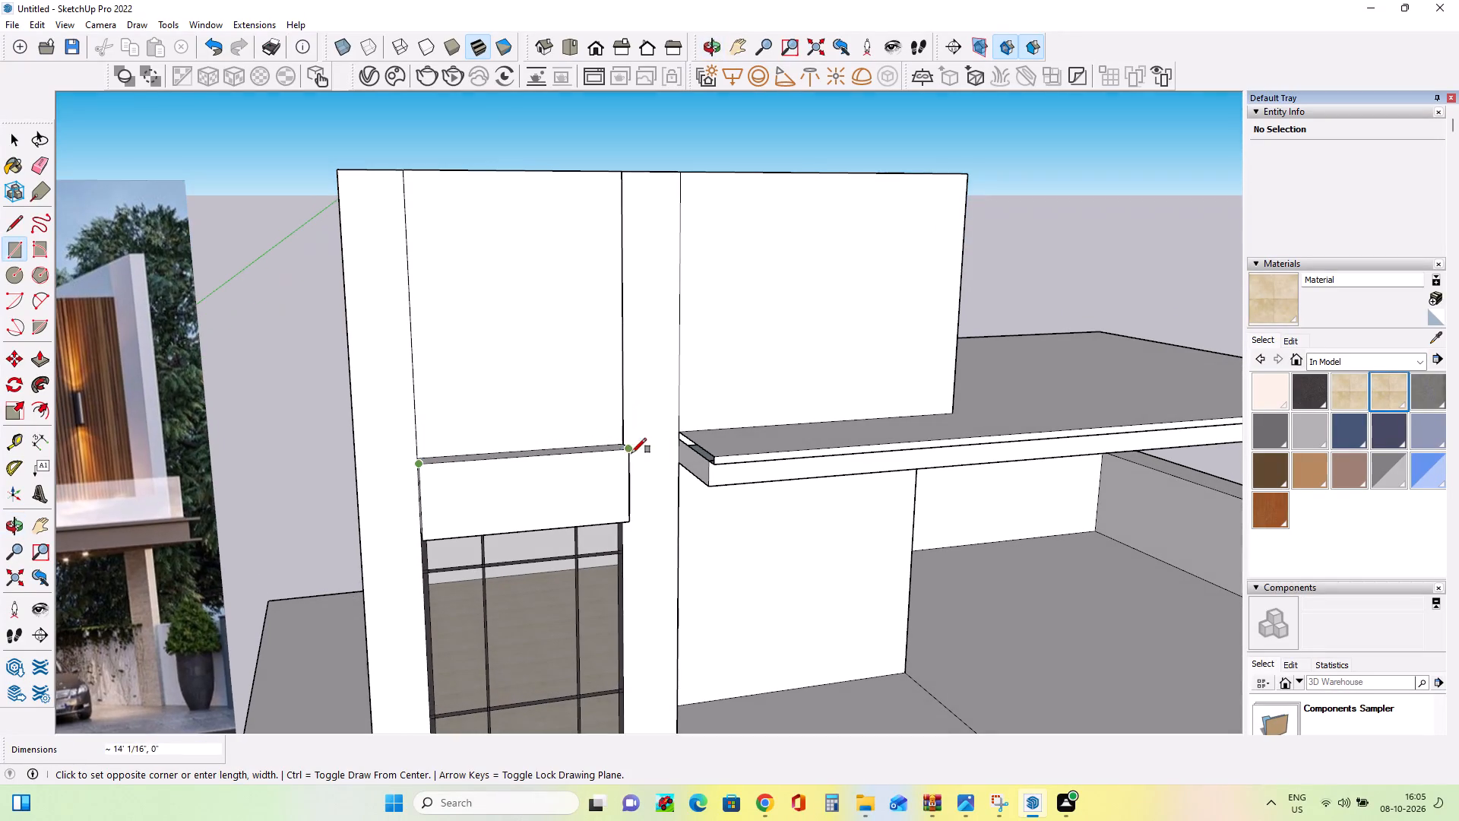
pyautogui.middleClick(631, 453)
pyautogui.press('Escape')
# Draw a strip about 14' by 1' 3" on the wall just above the band and pull it out about 7' 8 1/2" as a ledge.
pyautogui.scroll(7, 426, 453)
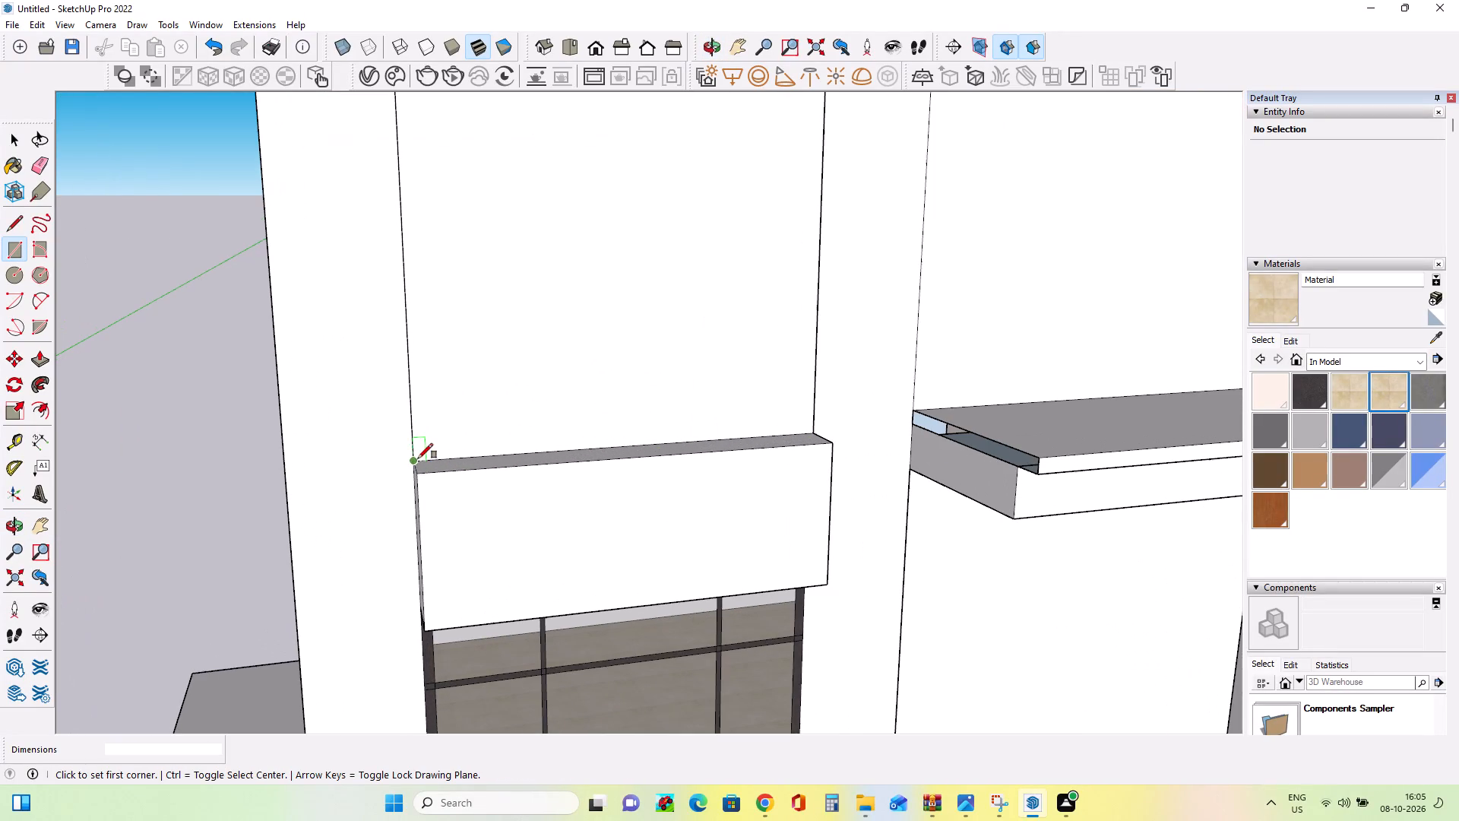
pyautogui.click(413, 460)
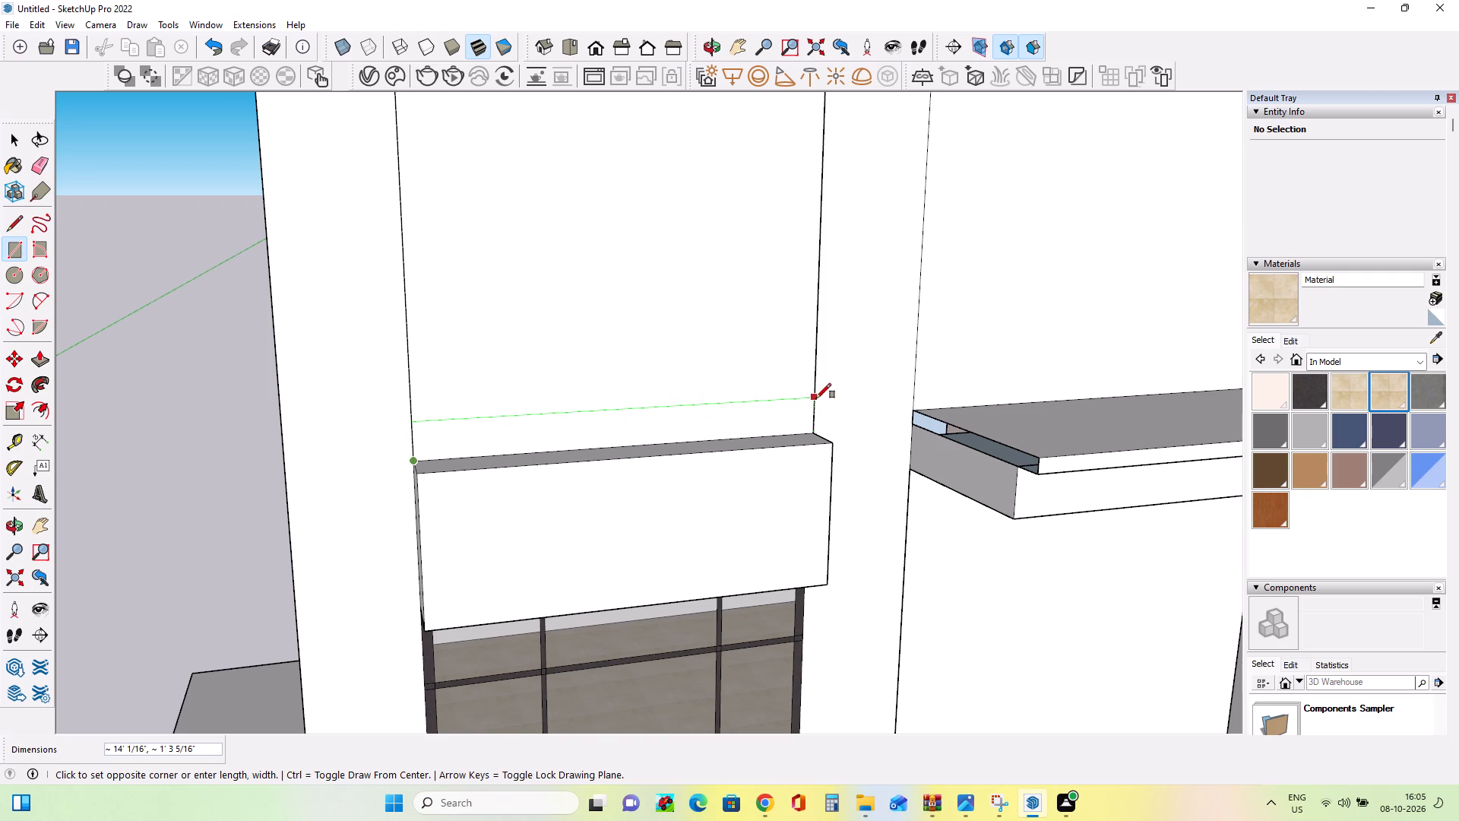
pyautogui.click(816, 400)
pyautogui.click(43, 359)
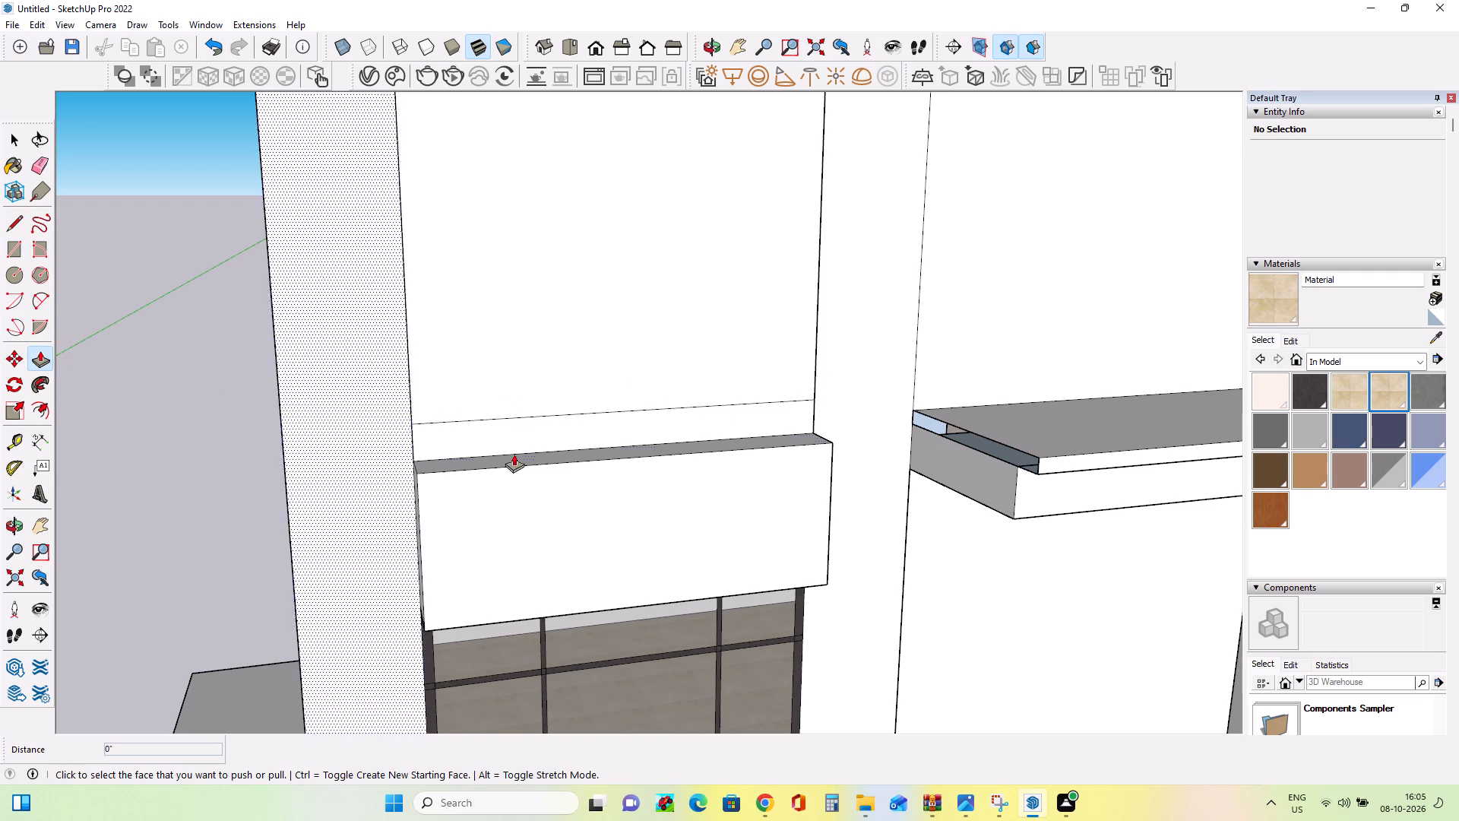
pyautogui.click(532, 438)
pyautogui.click(568, 515)
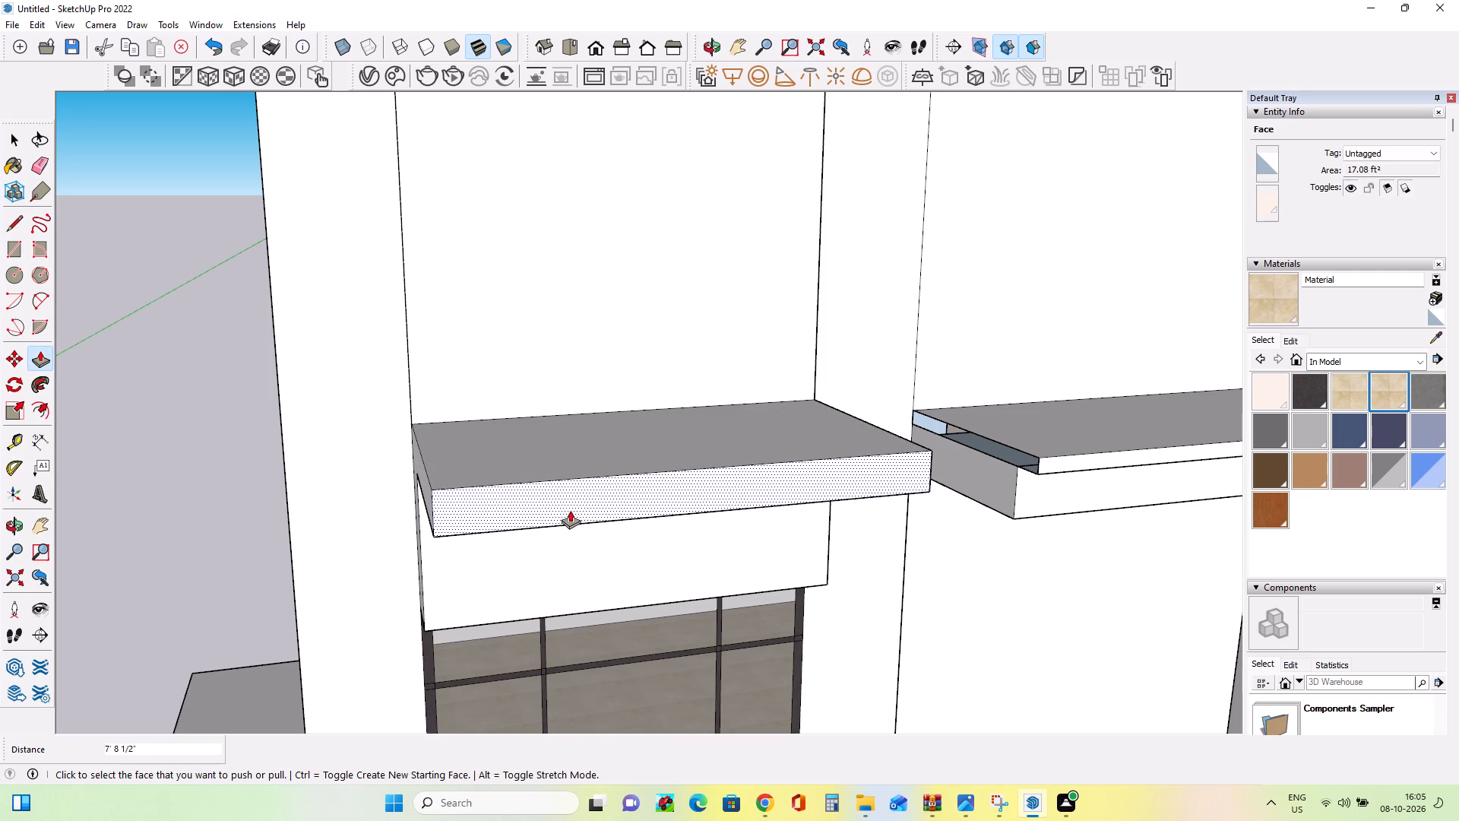
# Thin the ledge by pushing its top face down about 3 7/8".
pyautogui.click(583, 445)
pyautogui.click(583, 455)
# Examine the new window ledge from the front and compare it with the reference image.
pyautogui.moveTo(552, 511); pyautogui.dragTo(540, 471, button='middle')
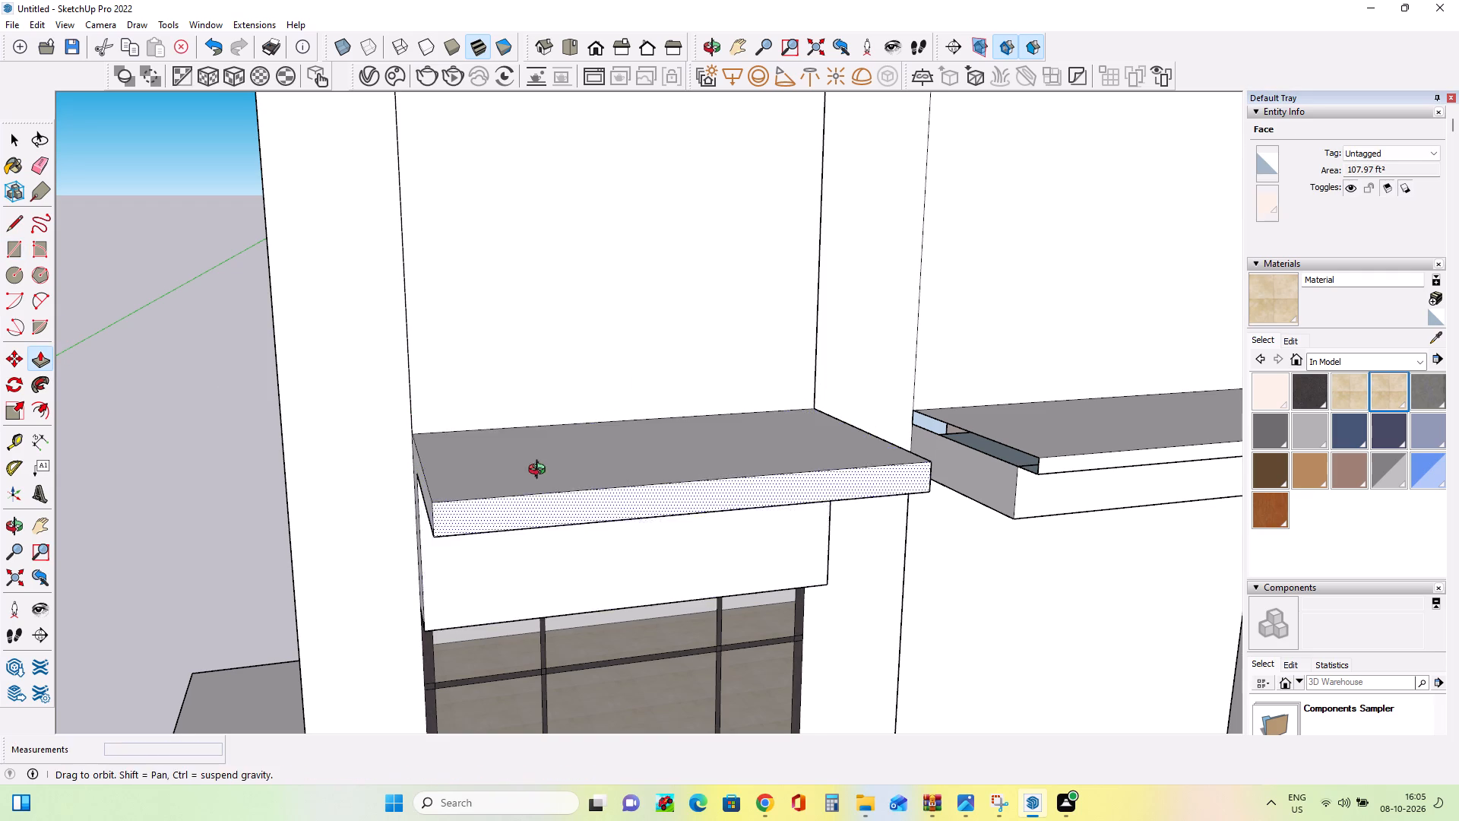
pyautogui.moveTo(540, 471); pyautogui.dragTo(509, 438, button='middle')
pyautogui.scroll(-19, 508, 437)
pyautogui.scroll(-4, 504, 440)
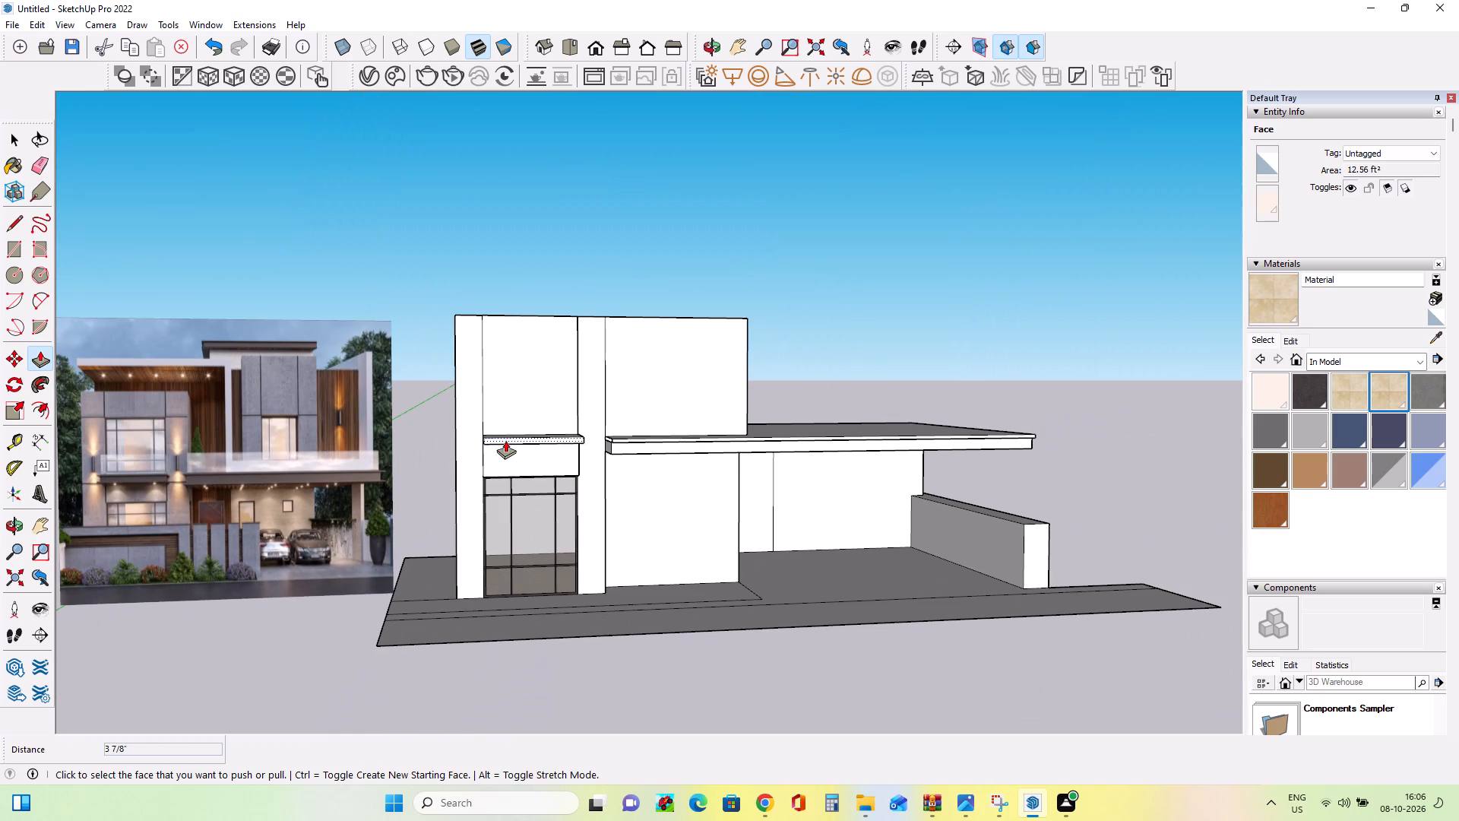
pyautogui.scroll(3, 505, 440)
pyautogui.scroll(-4, 506, 441)
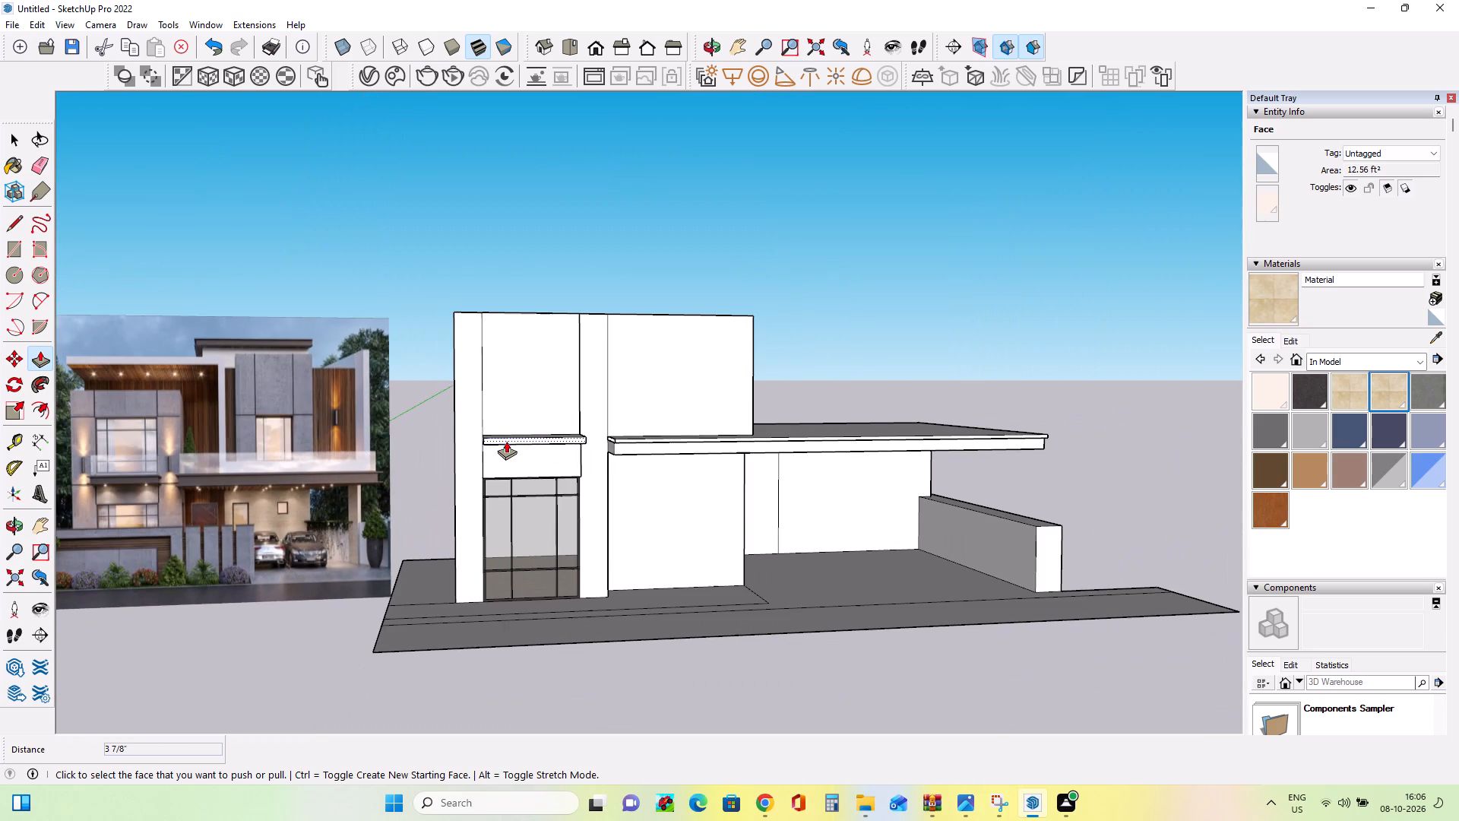
pyautogui.scroll(1, 512, 422)
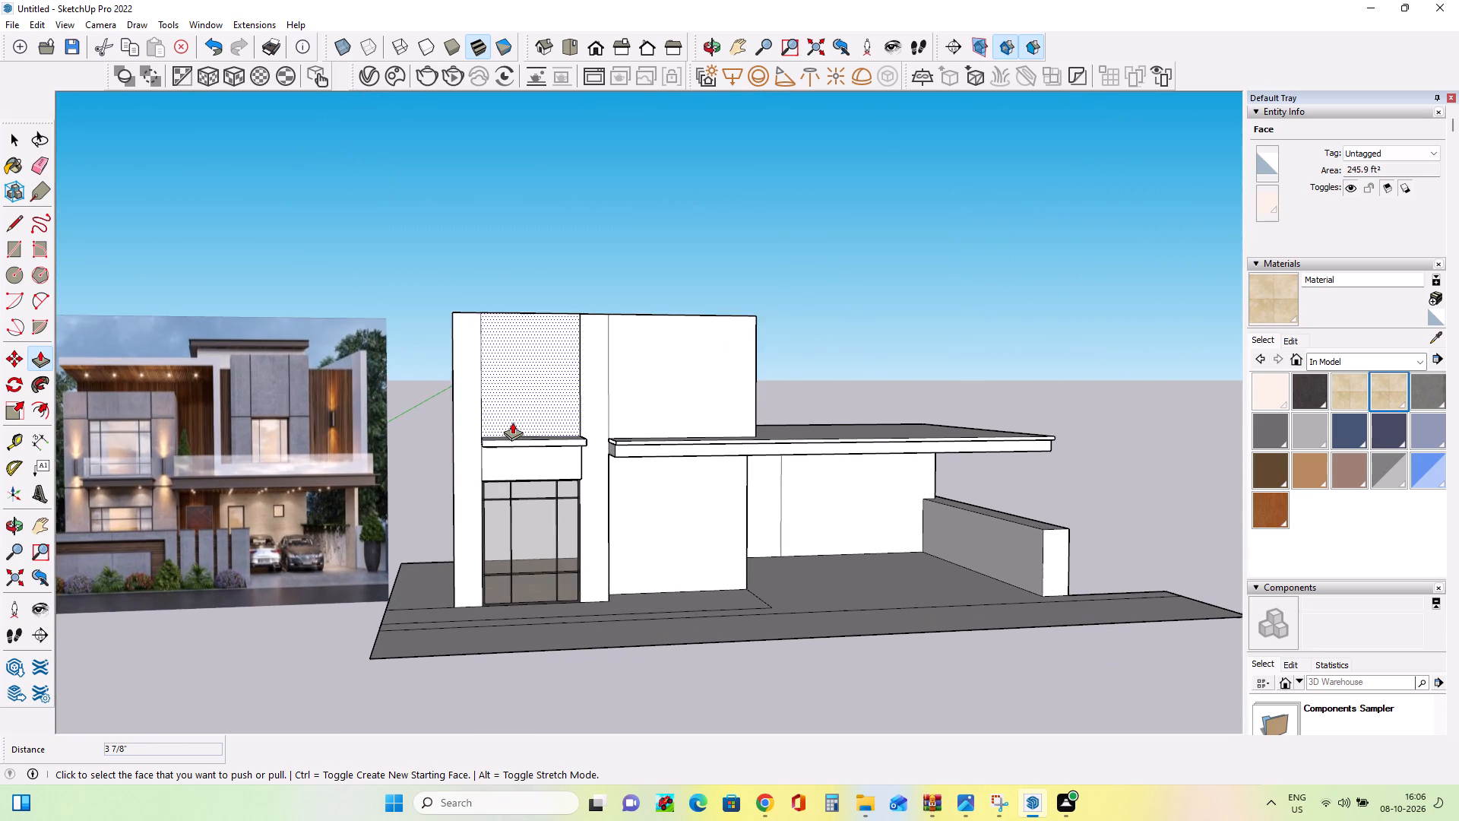
# Outline an inset panel about 12' 10" by 7' 2" on the window ledge's top face, leaving a narrow border along its front and two sides.
pyautogui.scroll(2, 512, 422)
pyautogui.moveTo(517, 449); pyautogui.dragTo(529, 471, button='middle')
pyautogui.moveTo(581, 460); pyautogui.dragTo(585, 581, button='middle')
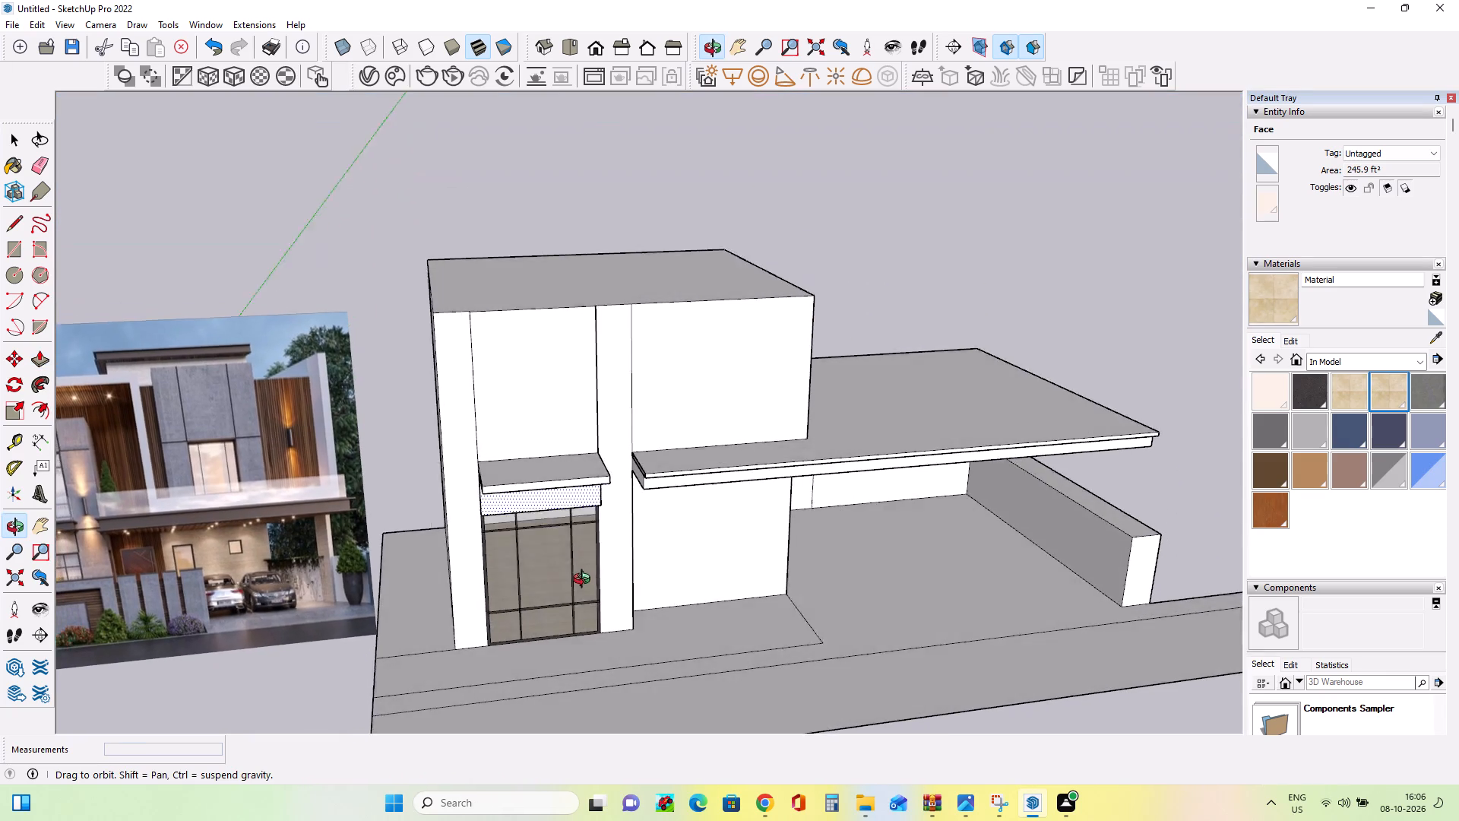
pyautogui.moveTo(585, 581); pyautogui.dragTo(585, 592, button='middle')
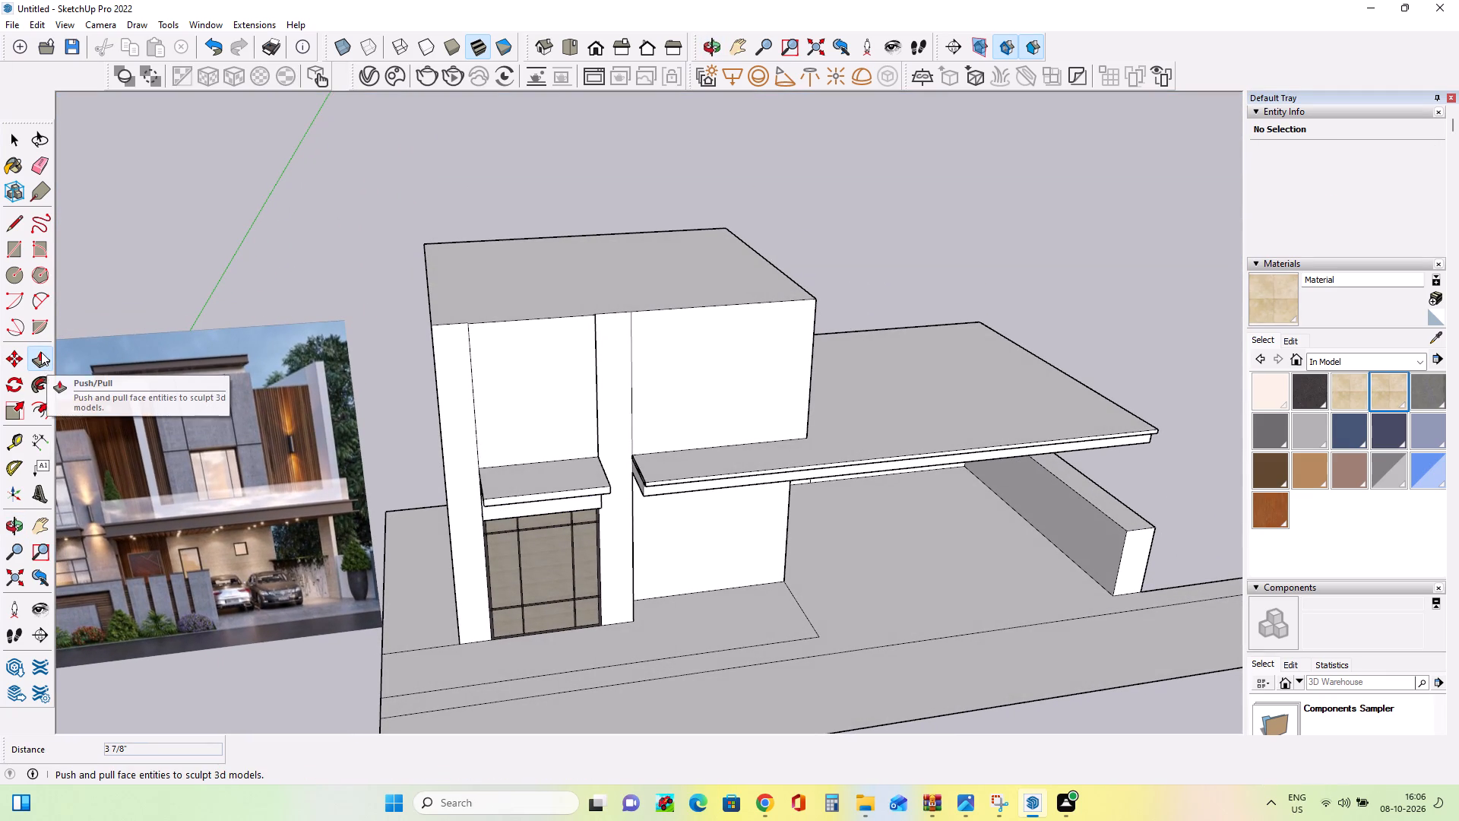
pyautogui.click(19, 225)
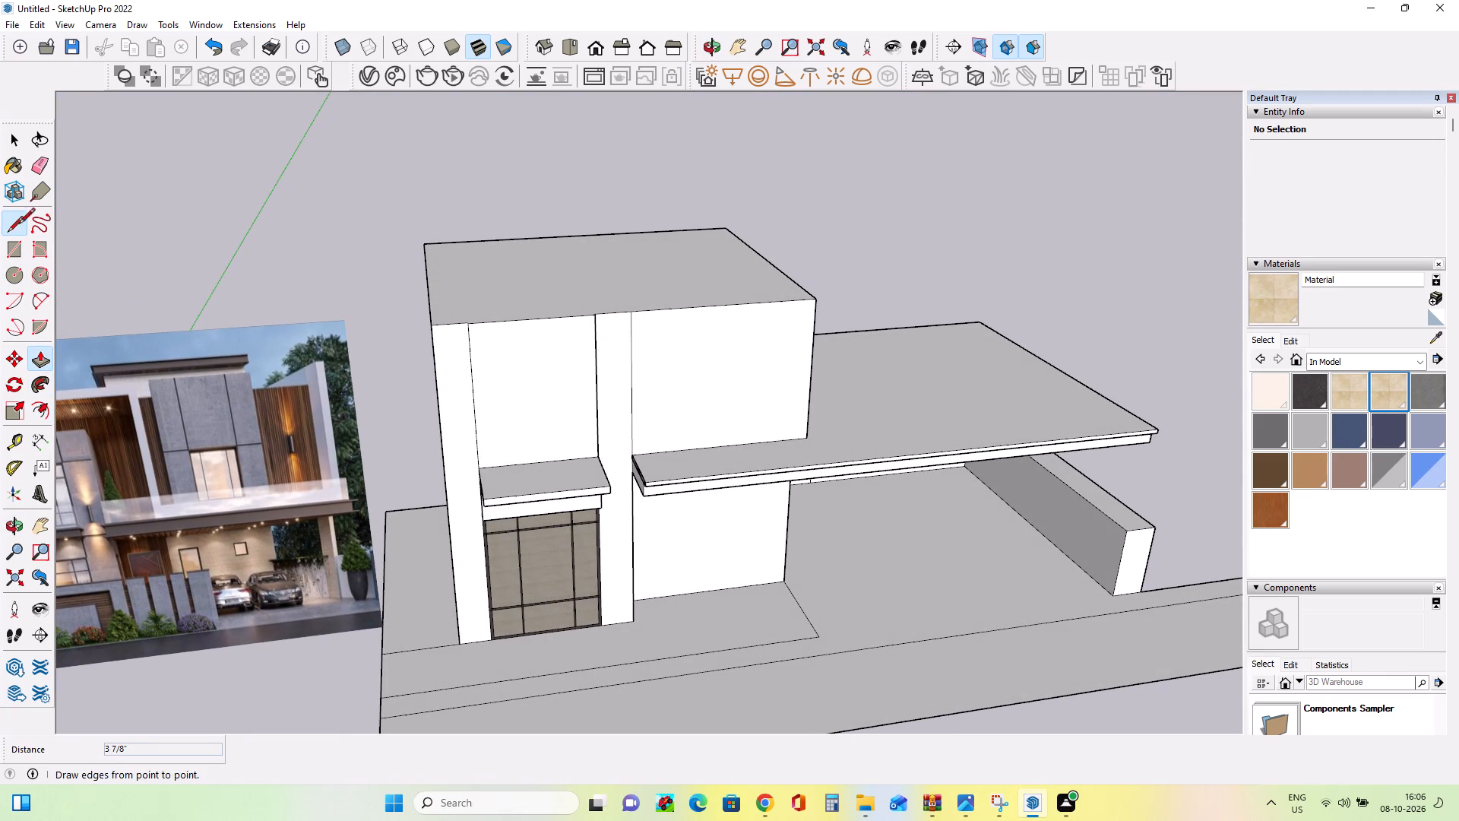
pyautogui.moveTo(478, 534); pyautogui.dragTo(484, 564, button='middle')
pyautogui.scroll(7, 497, 497)
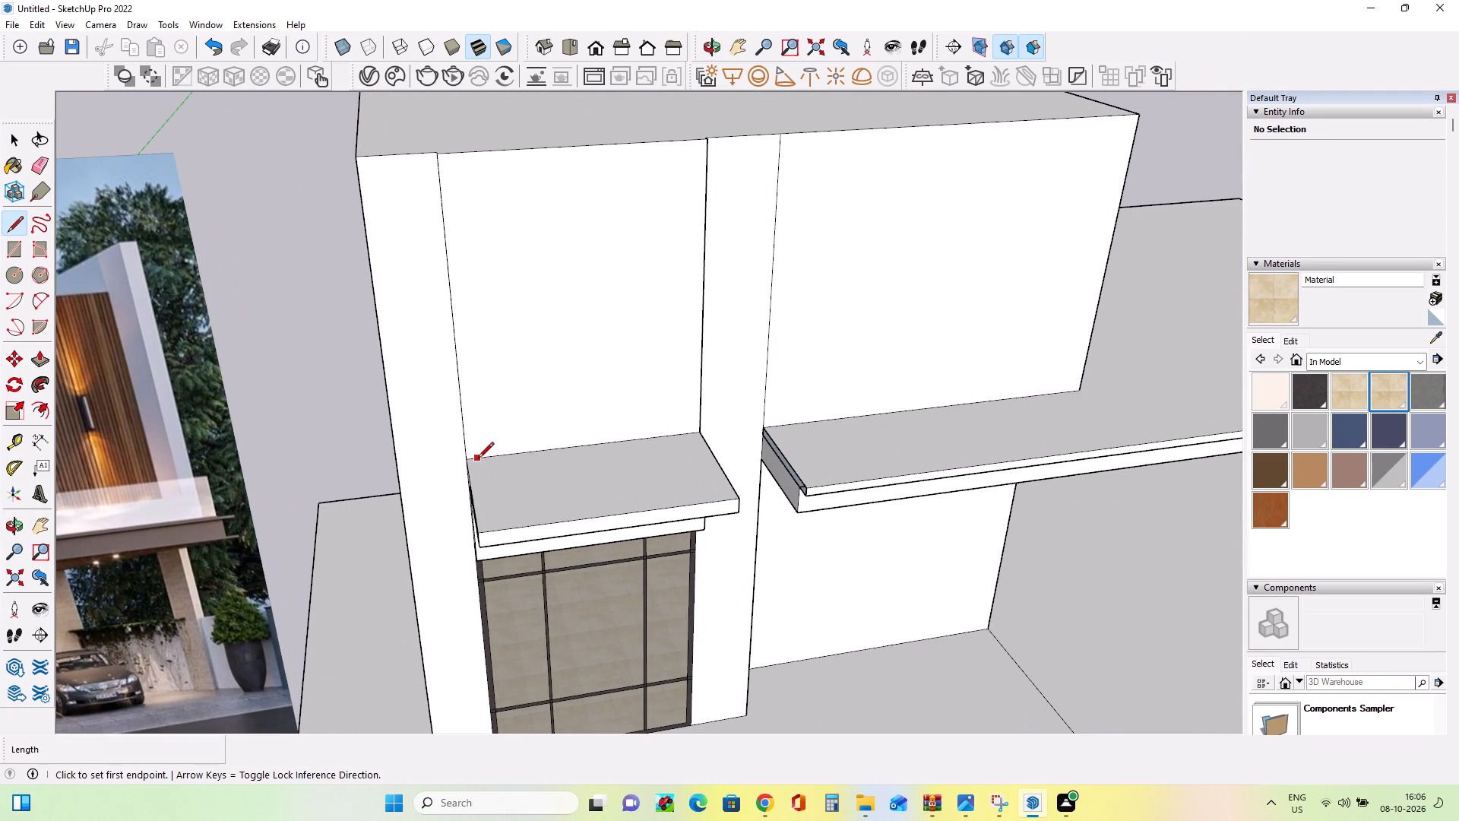
pyautogui.click(476, 461)
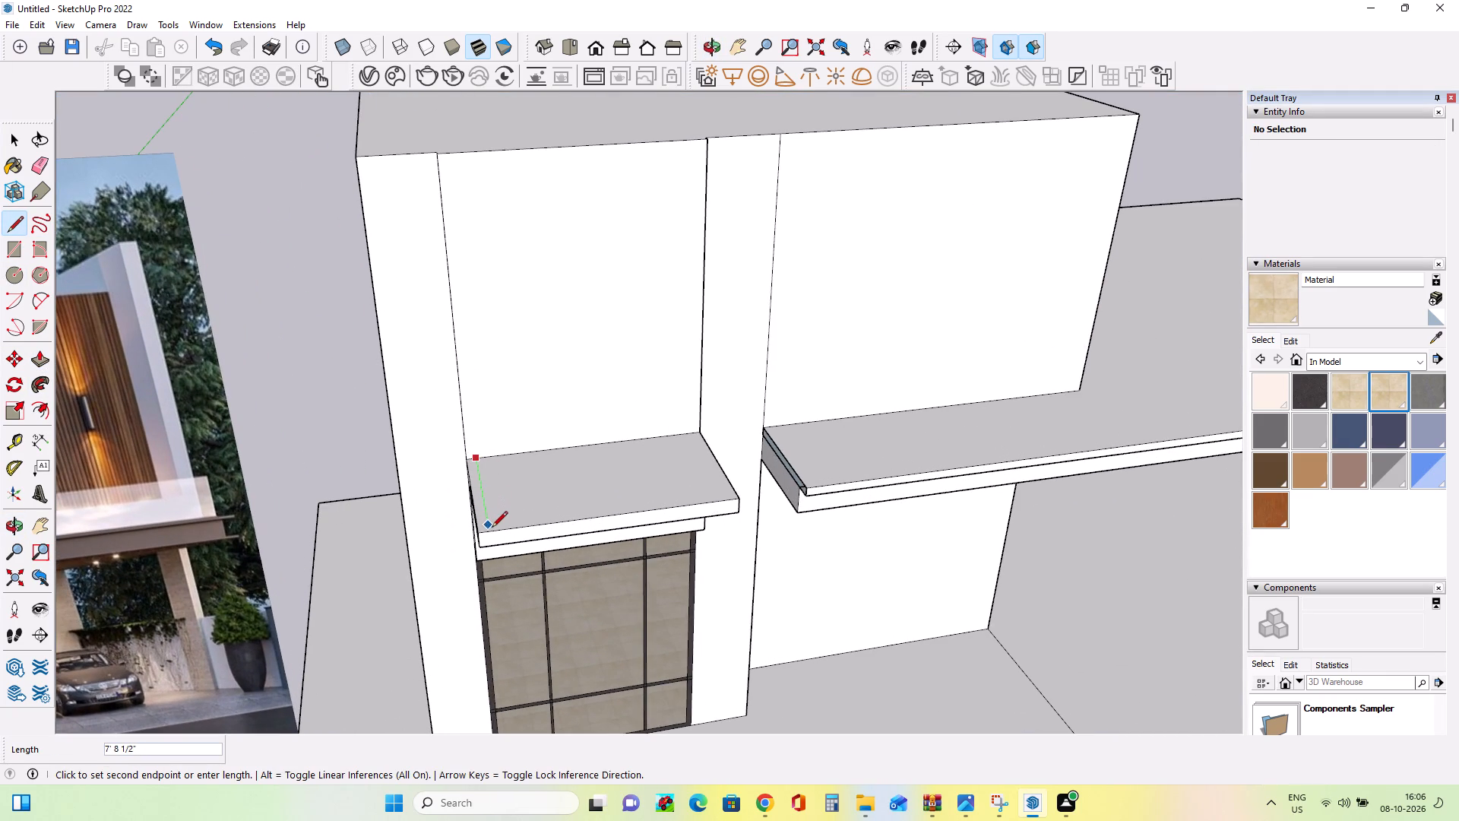
pyautogui.click(489, 525)
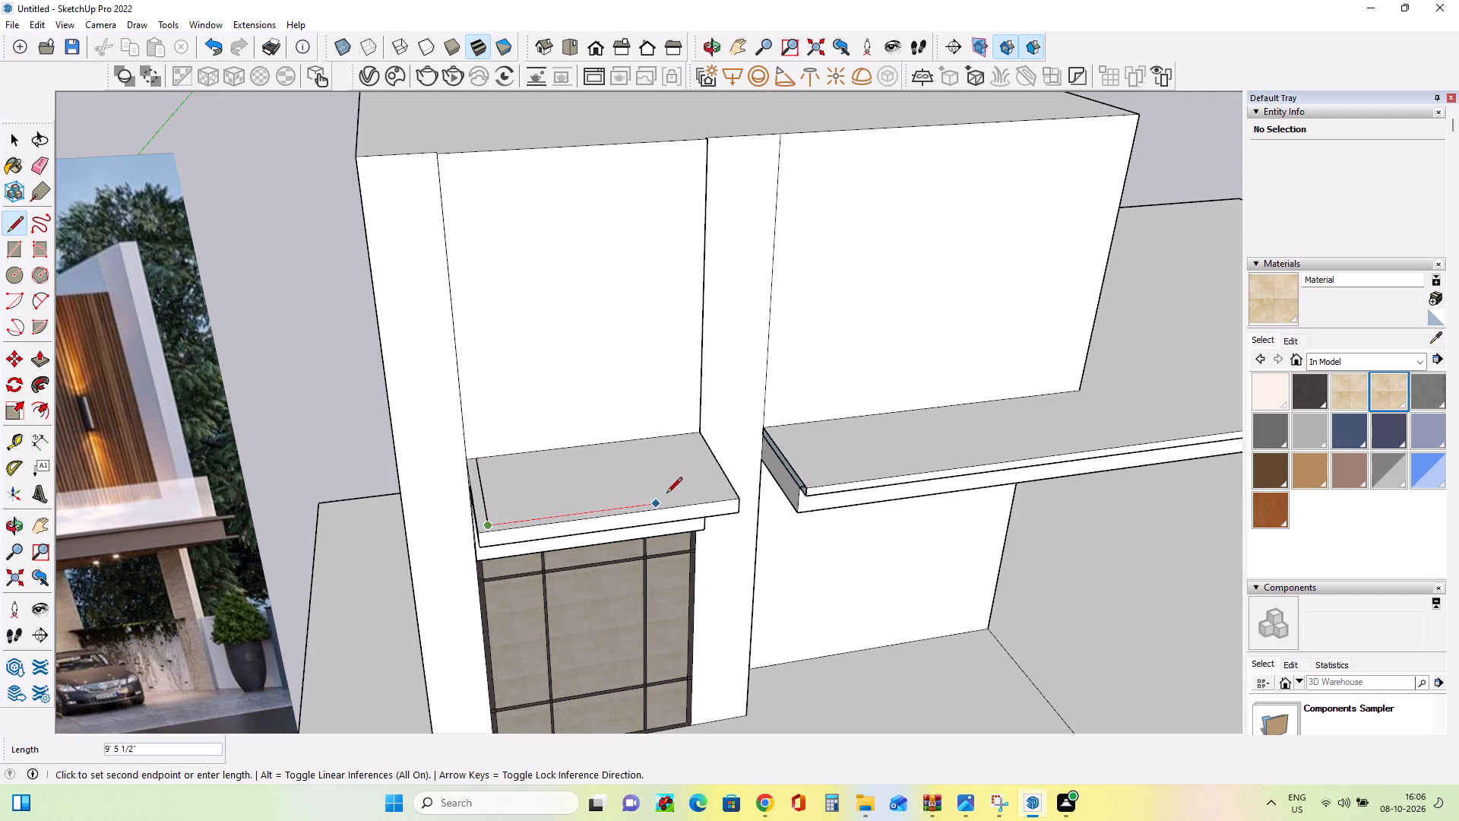
pyautogui.scroll(6, 714, 487)
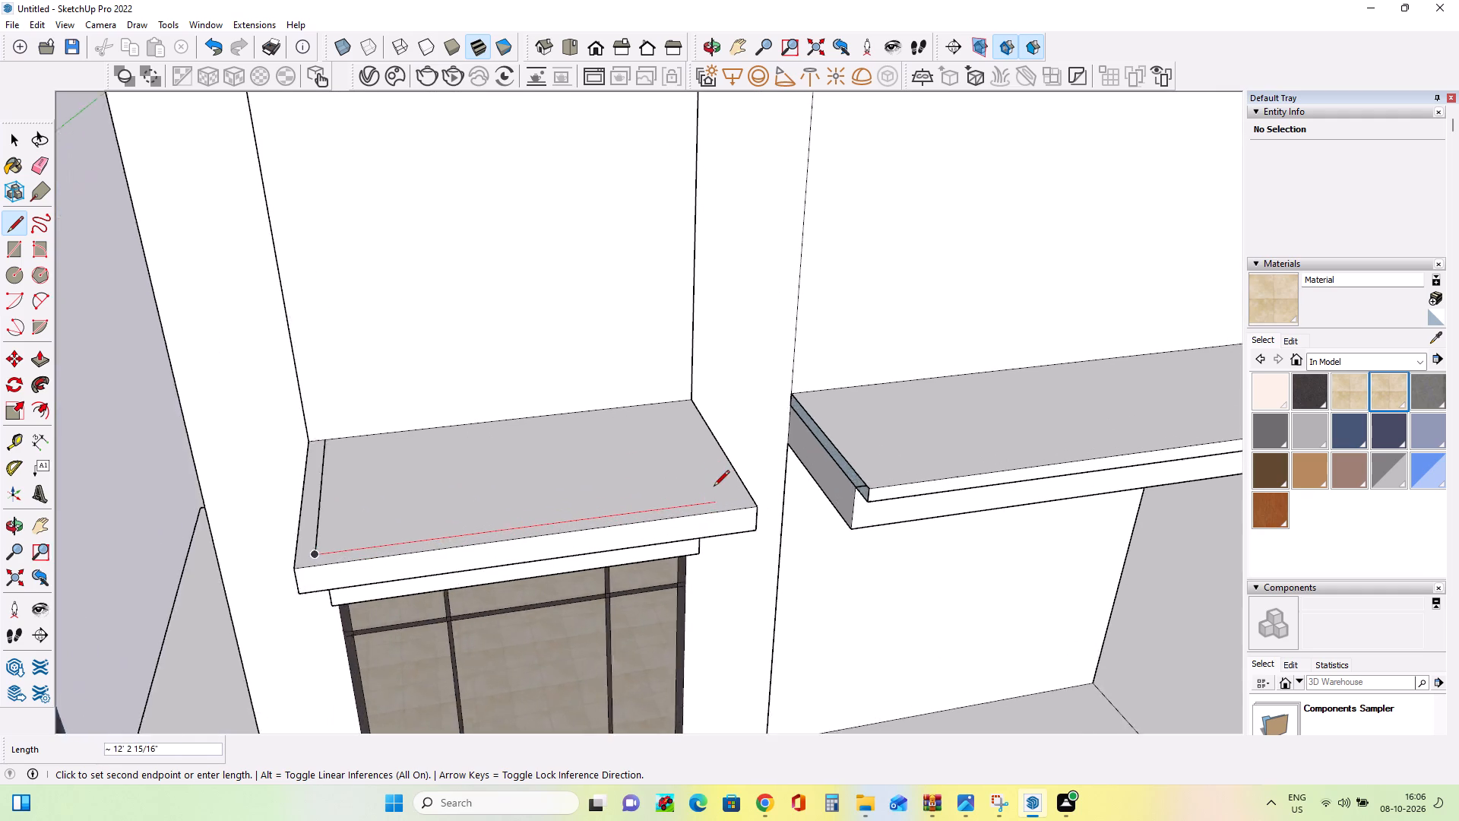
pyautogui.scroll(2, 714, 487)
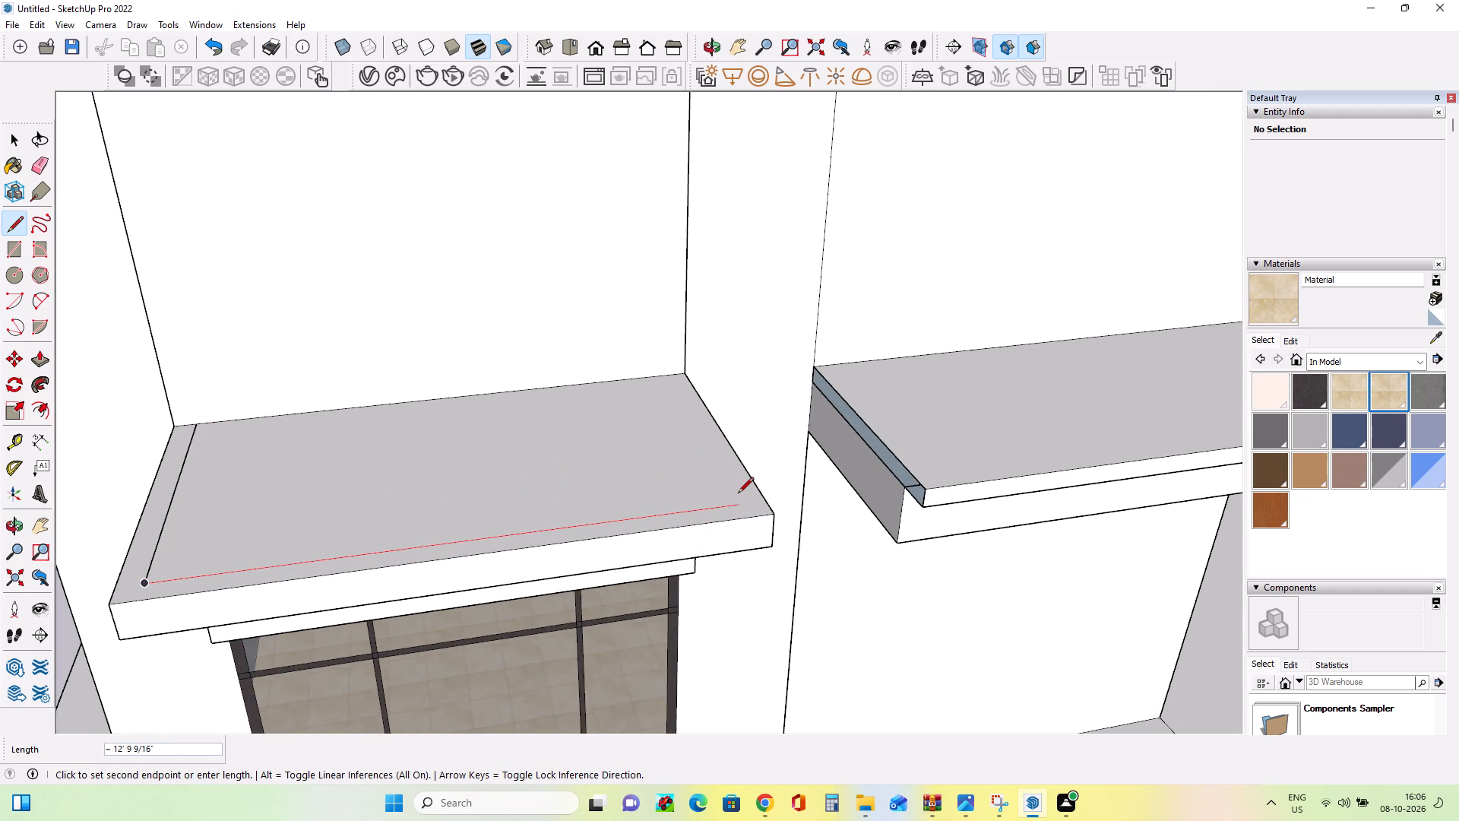
pyautogui.click(738, 494)
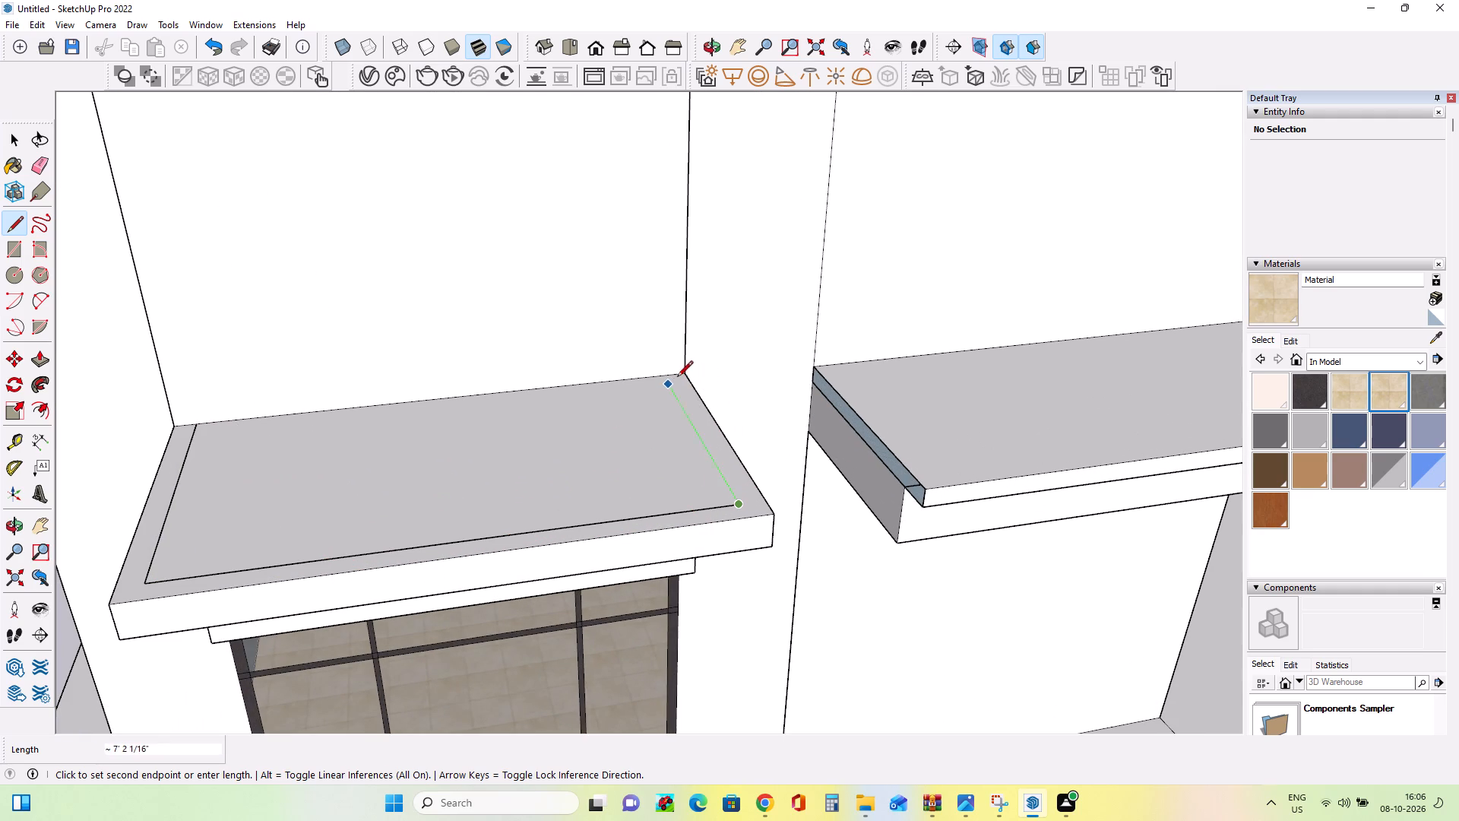
pyautogui.click(662, 373)
pyautogui.scroll(-3, 714, 515)
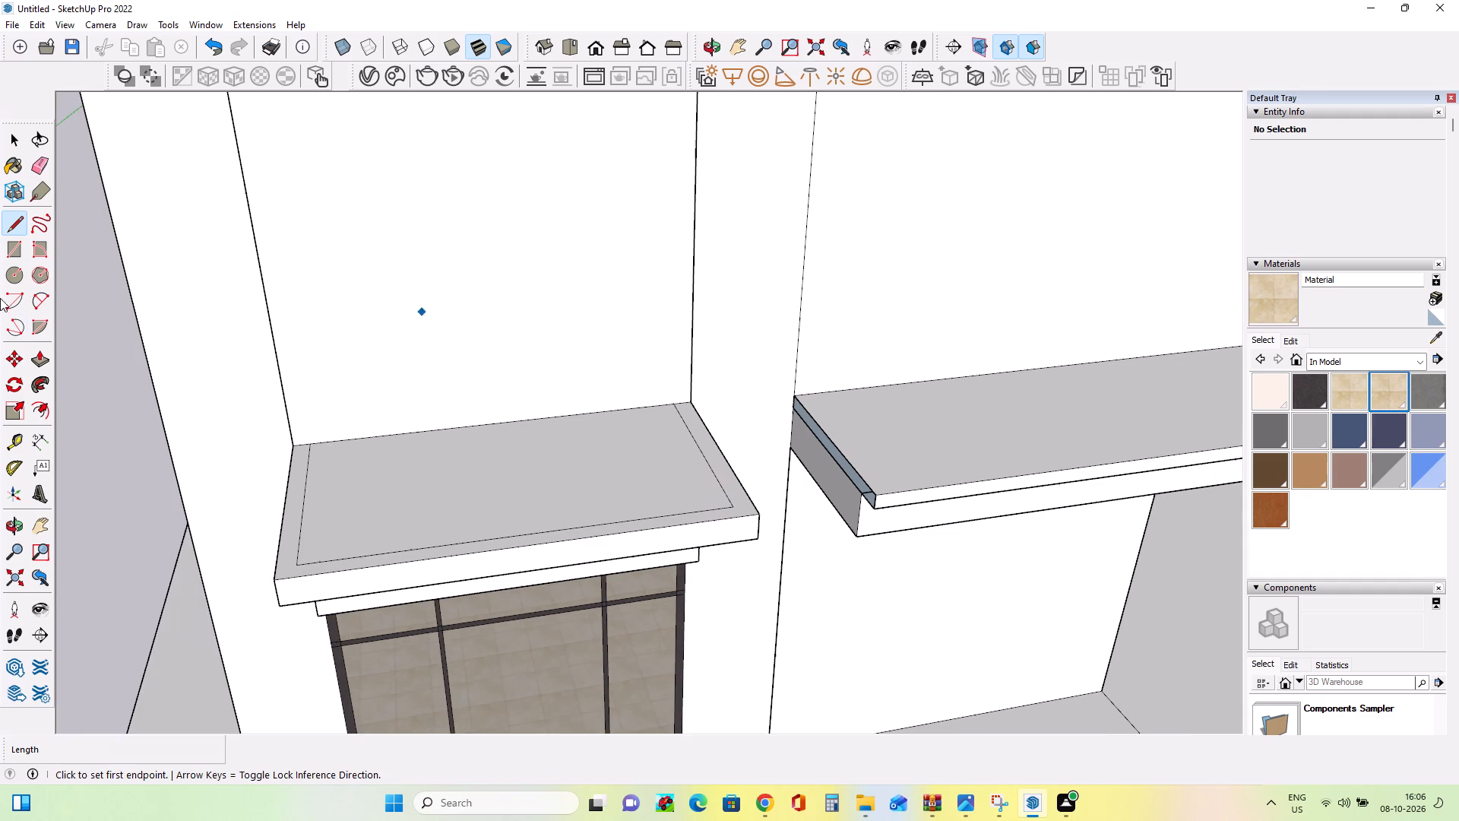
# Raise the narrow U-shaped border on the window ledge's top by about 2".
pyautogui.click(36, 353)
pyautogui.click(296, 561)
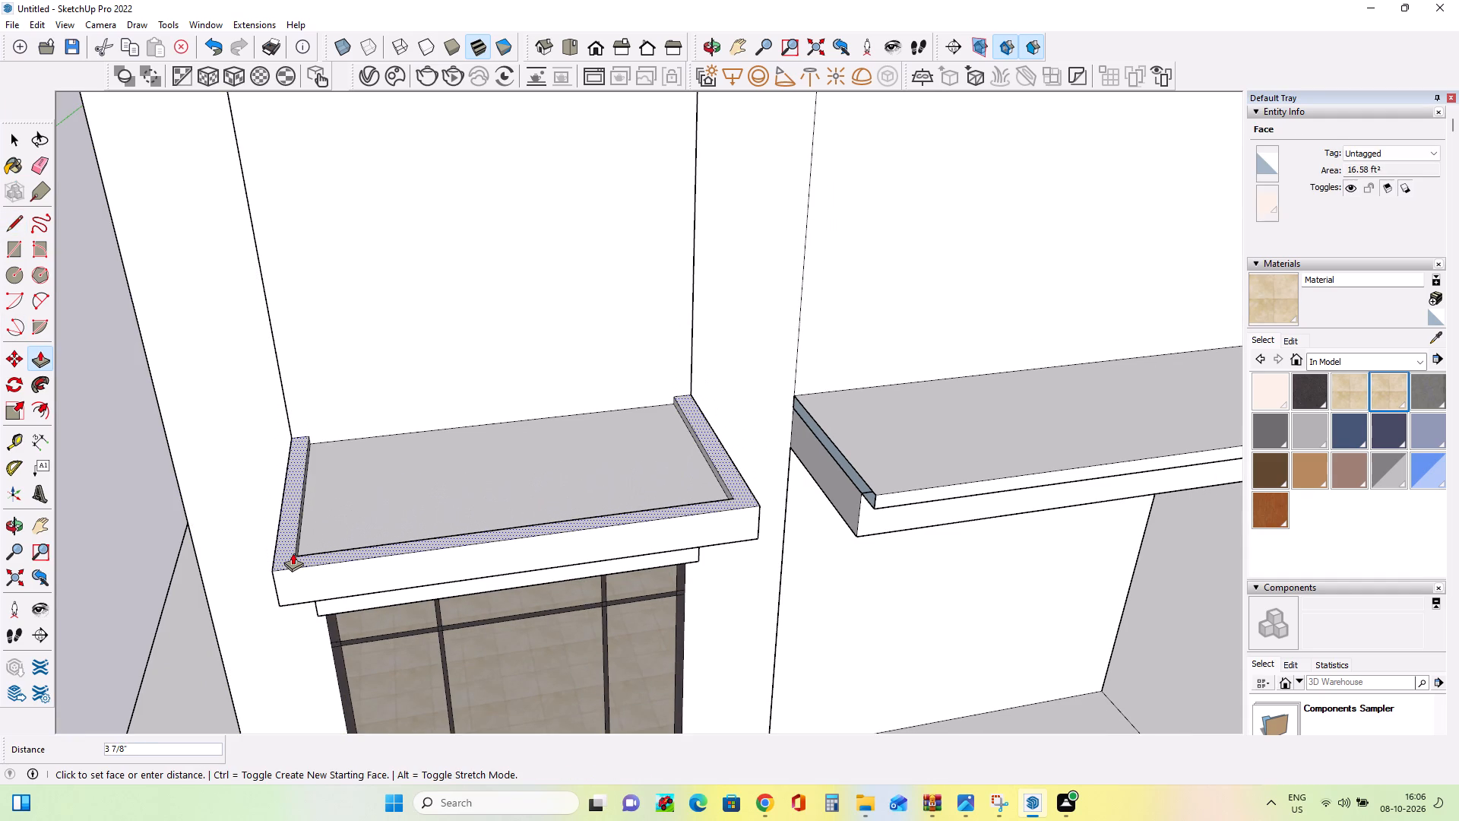
pyautogui.click(293, 556)
# Examine the bordered window ledge in the whole model and compare it with the ledges in the reference image.
pyautogui.moveTo(306, 610); pyautogui.dragTo(300, 515, button='middle')
pyautogui.scroll(-10, 300, 515)
pyautogui.scroll(1, 299, 518)
pyautogui.scroll(-1, 299, 518)
pyautogui.scroll(1, 299, 518)
pyautogui.scroll(-7, 299, 518)
pyautogui.scroll(1, 308, 527)
pyautogui.scroll(-1, 309, 528)
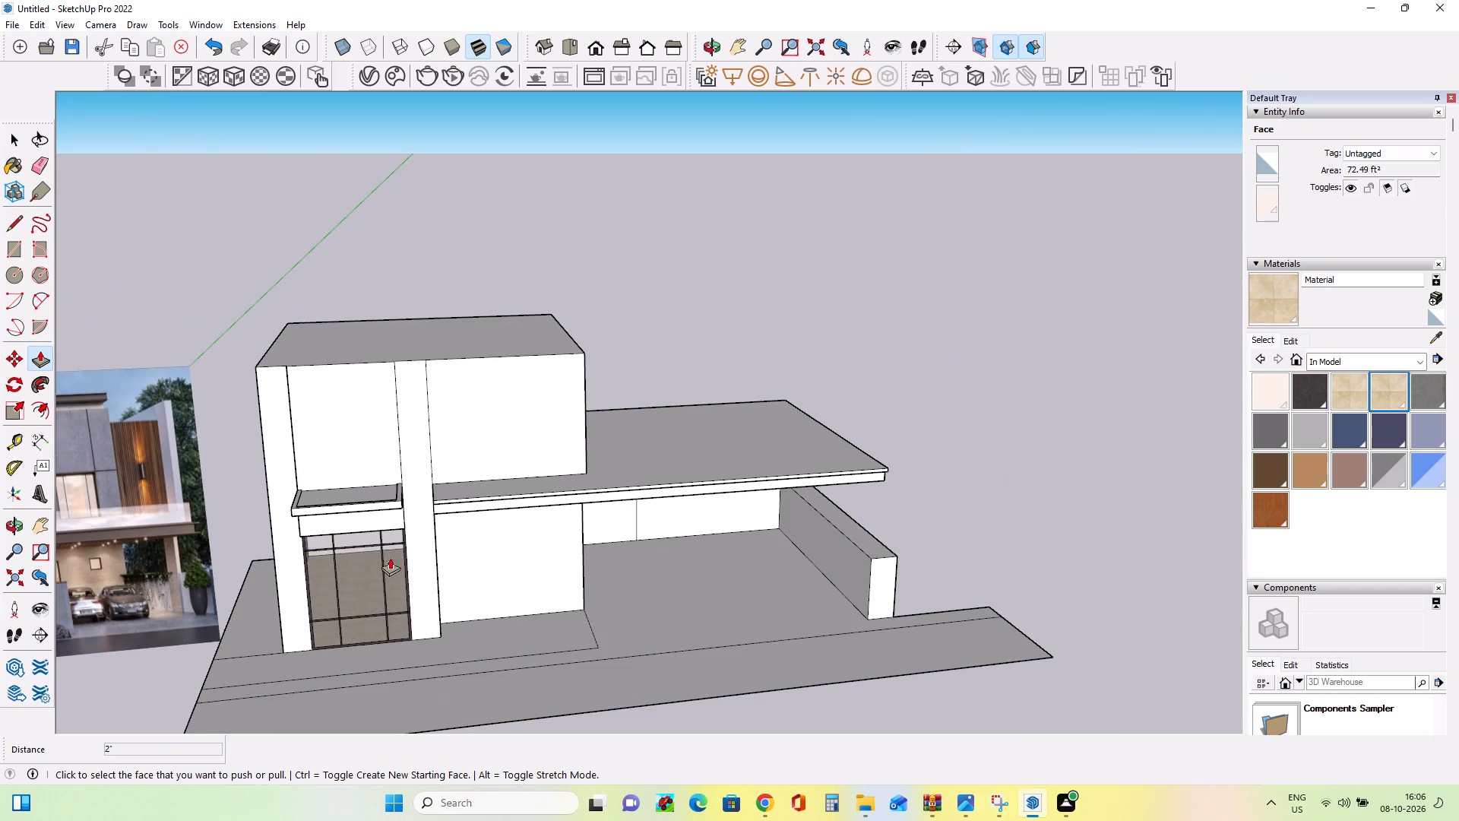
pyautogui.scroll(-6, 375, 559)
pyautogui.click(41, 525)
pyautogui.moveTo(139, 524); pyautogui.dragTo(309, 518)
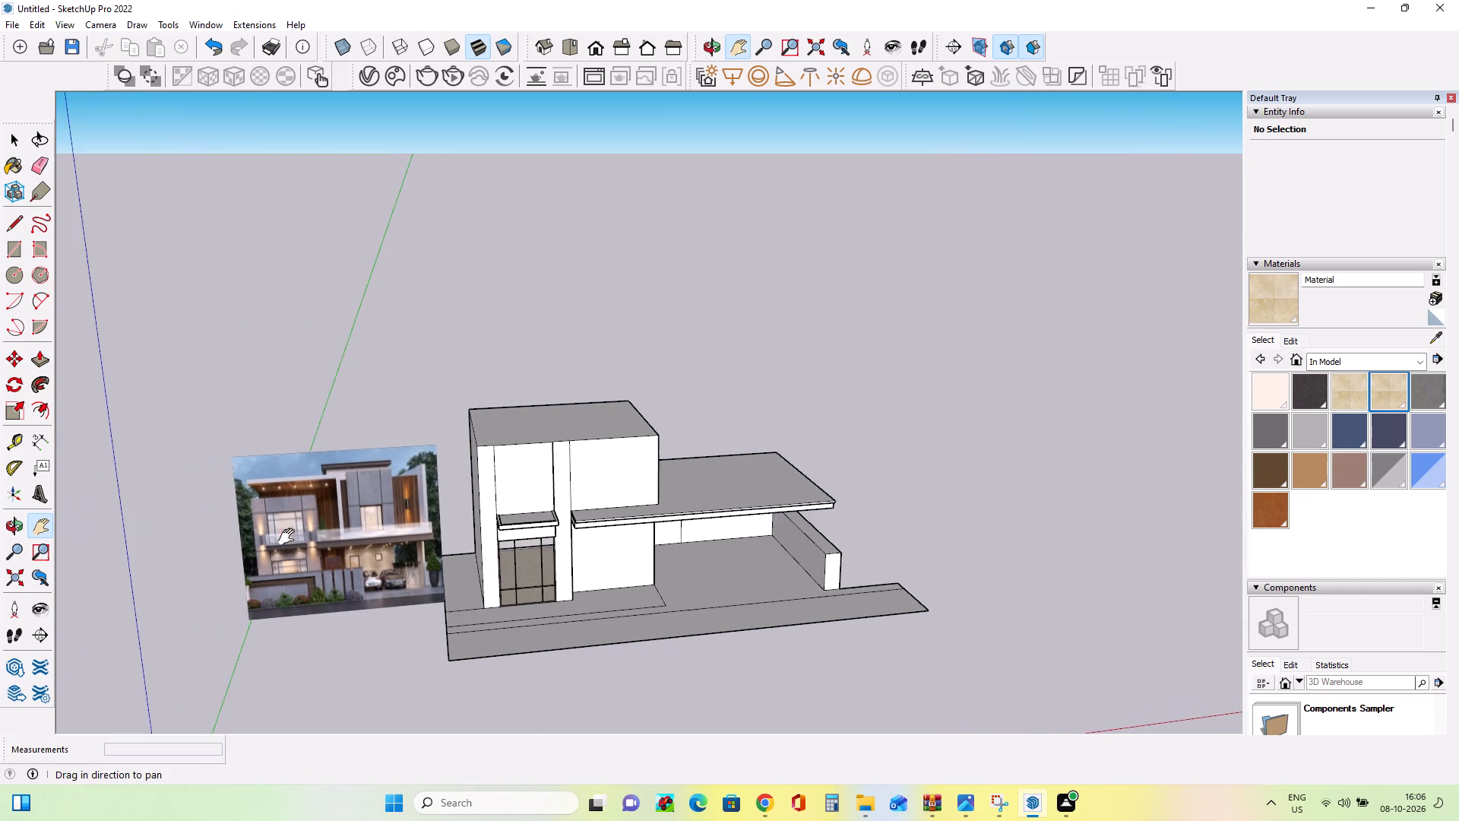
pyautogui.scroll(15, 269, 554)
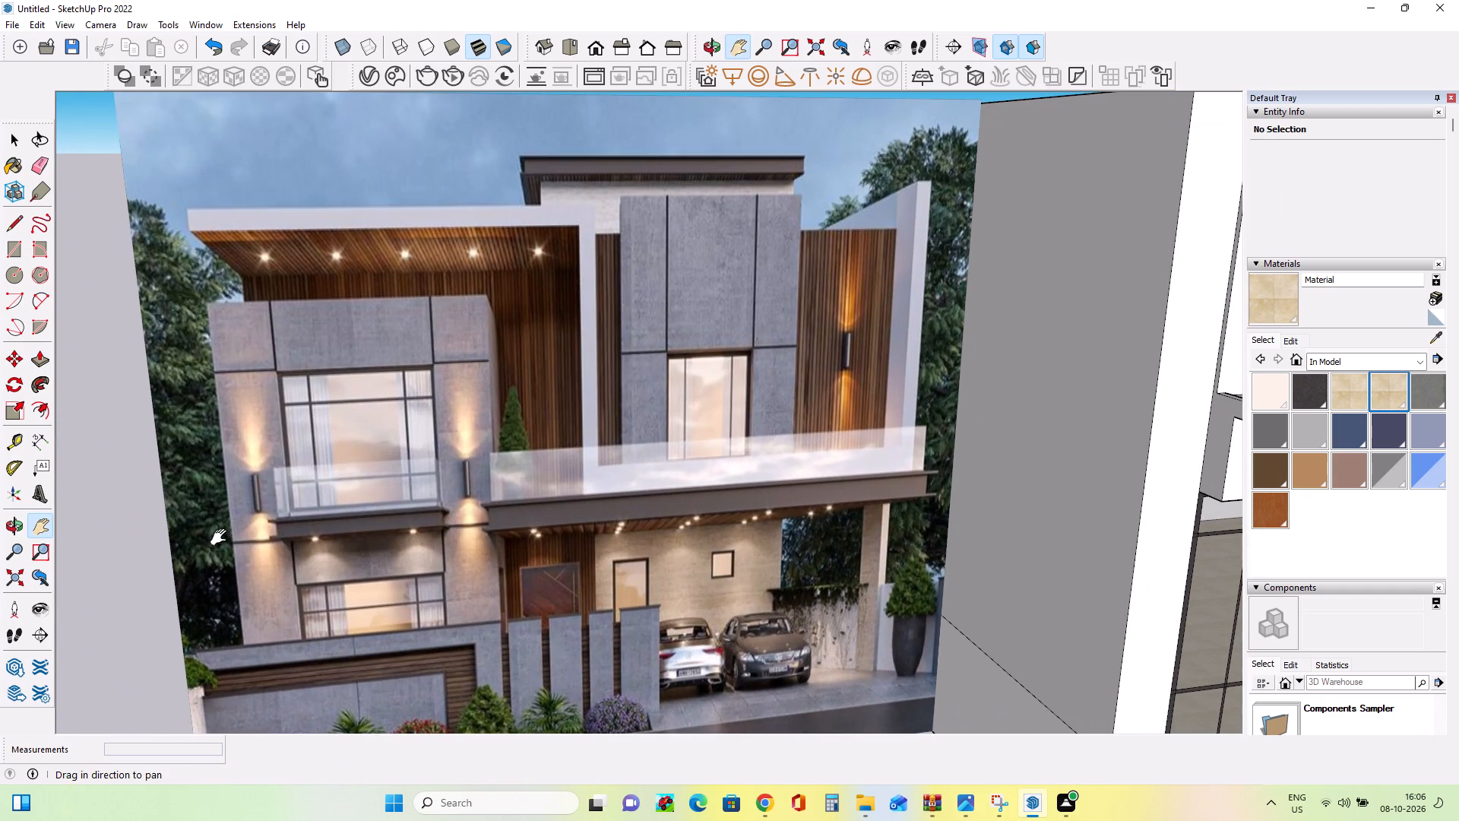
pyautogui.moveTo(222, 537); pyautogui.dragTo(157, 542, button='middle')
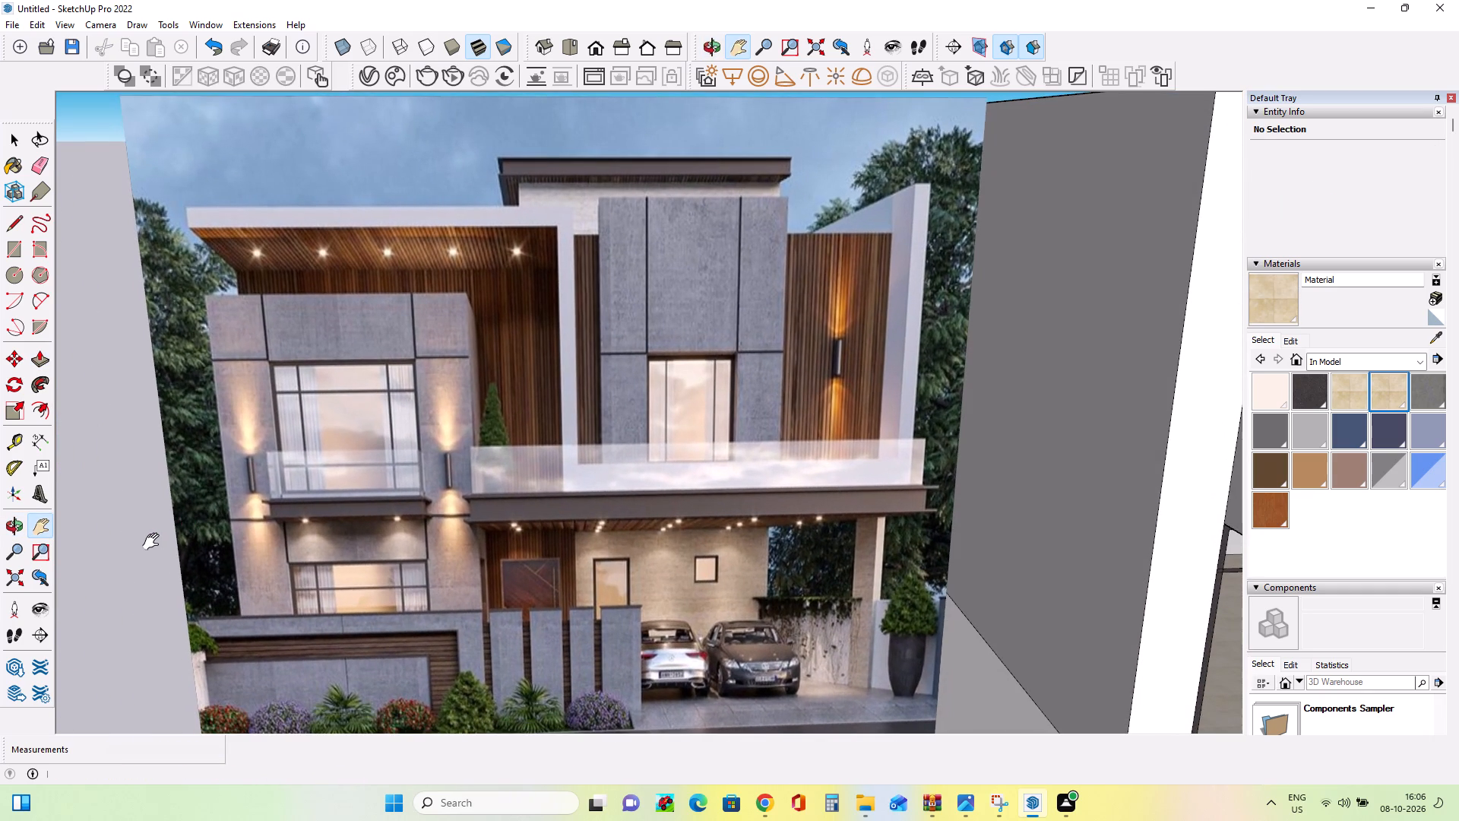
pyautogui.scroll(-12, 154, 542)
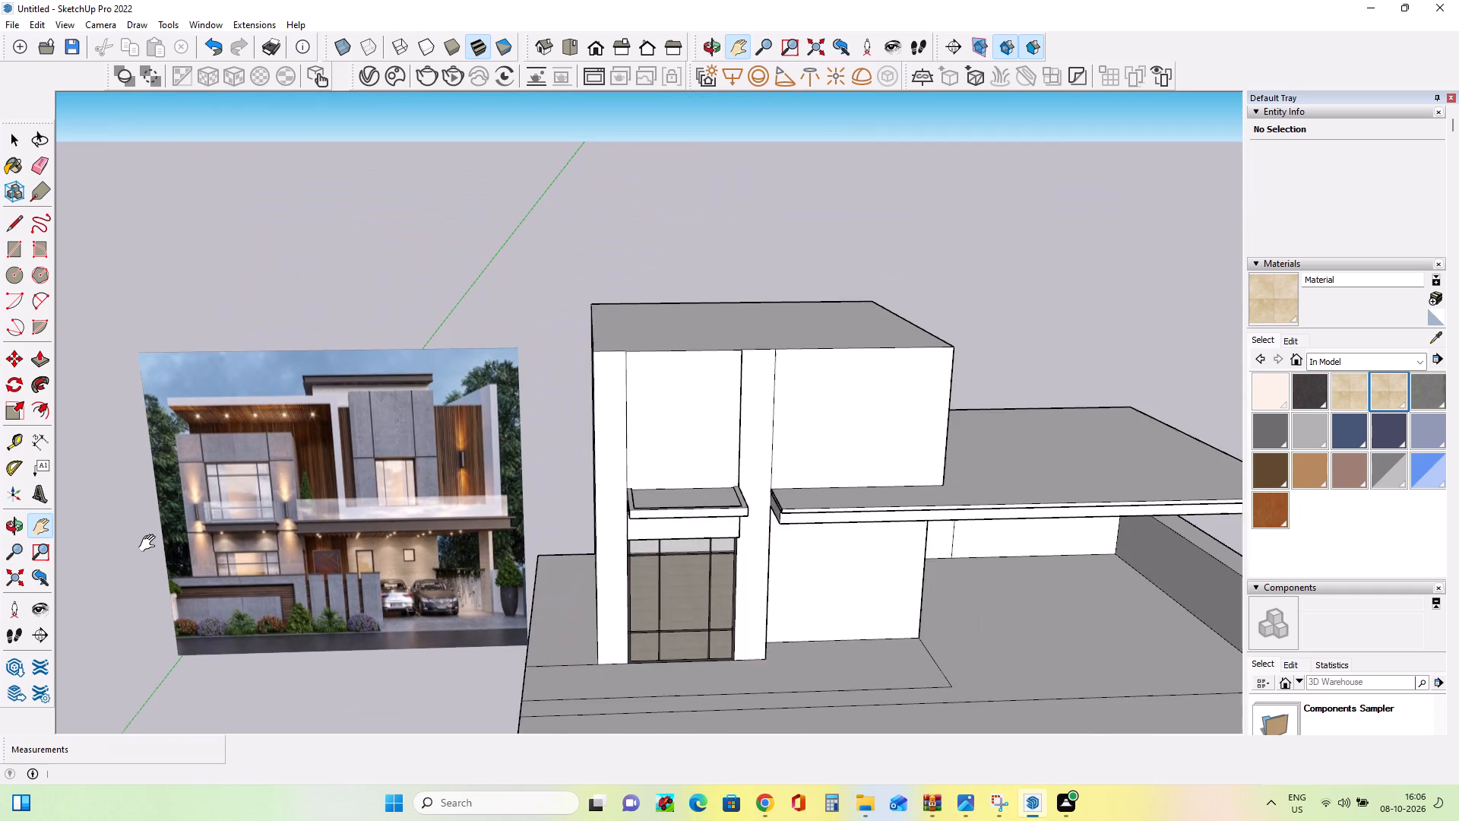
pyautogui.scroll(-4, 150, 544)
pyautogui.scroll(4, 659, 519)
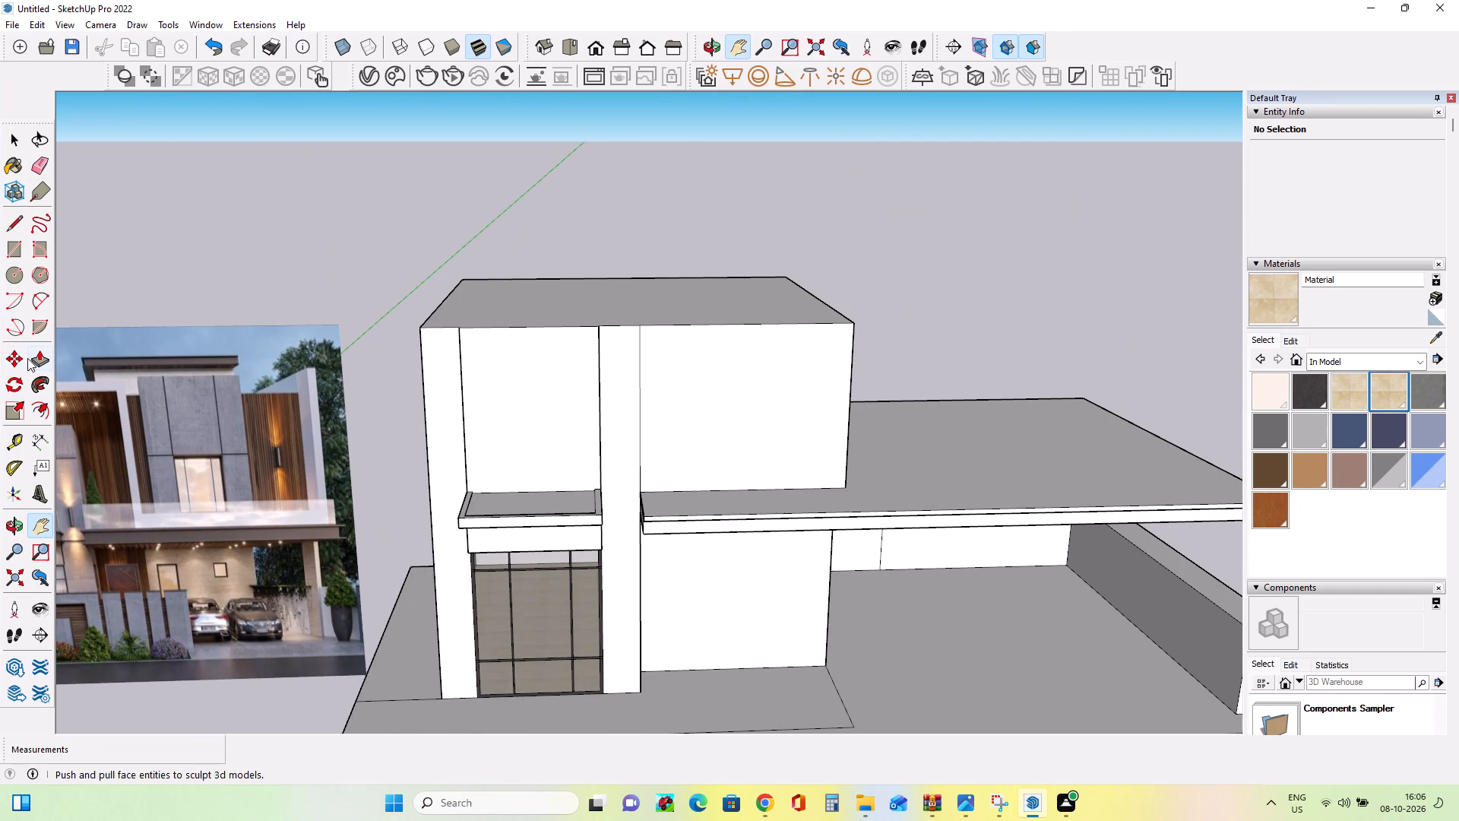
# Push the U-shaped border of the window ledge down about 4 1/8", below the inner panel.
pyautogui.click(28, 358)
pyautogui.scroll(4, 505, 497)
pyautogui.moveTo(510, 502); pyautogui.dragTo(518, 559, button='middle')
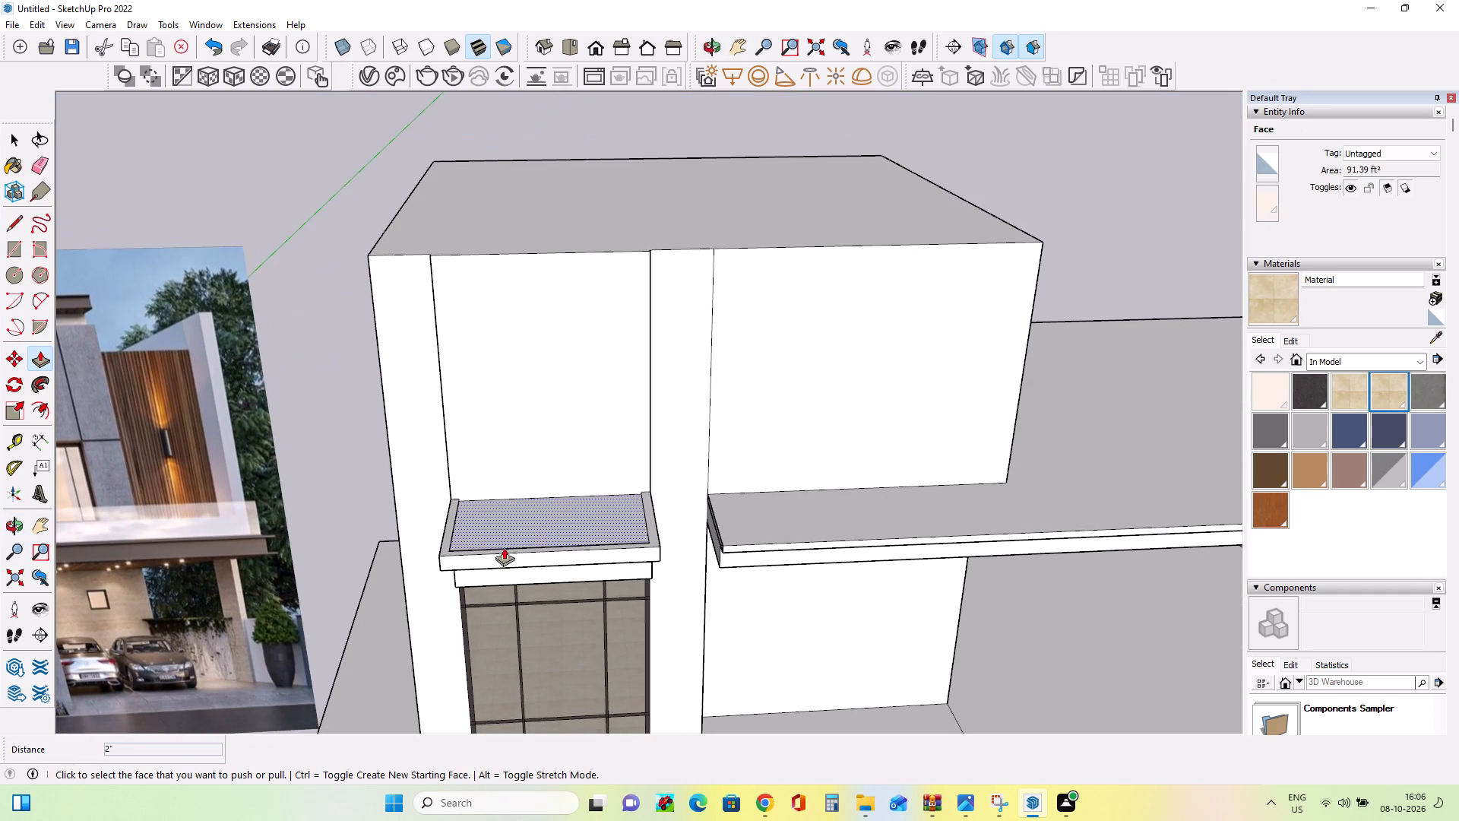
pyautogui.click(505, 549)
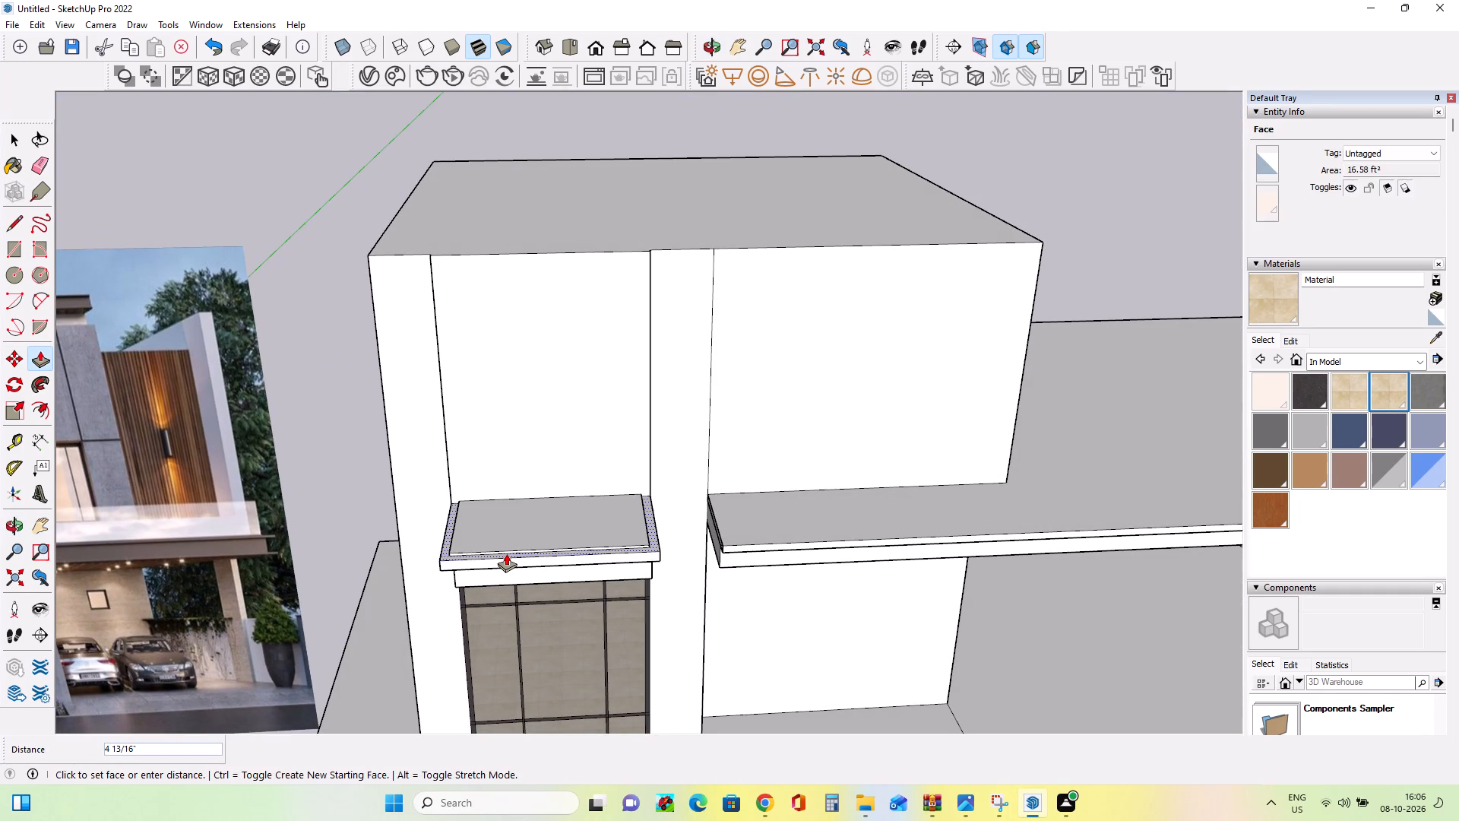
pyautogui.click(506, 553)
# Review the stepped window ledge and the overall massing of the house against the reference image.
pyautogui.moveTo(514, 581); pyautogui.dragTo(546, 517, button='middle')
pyautogui.scroll(-5, 533, 521)
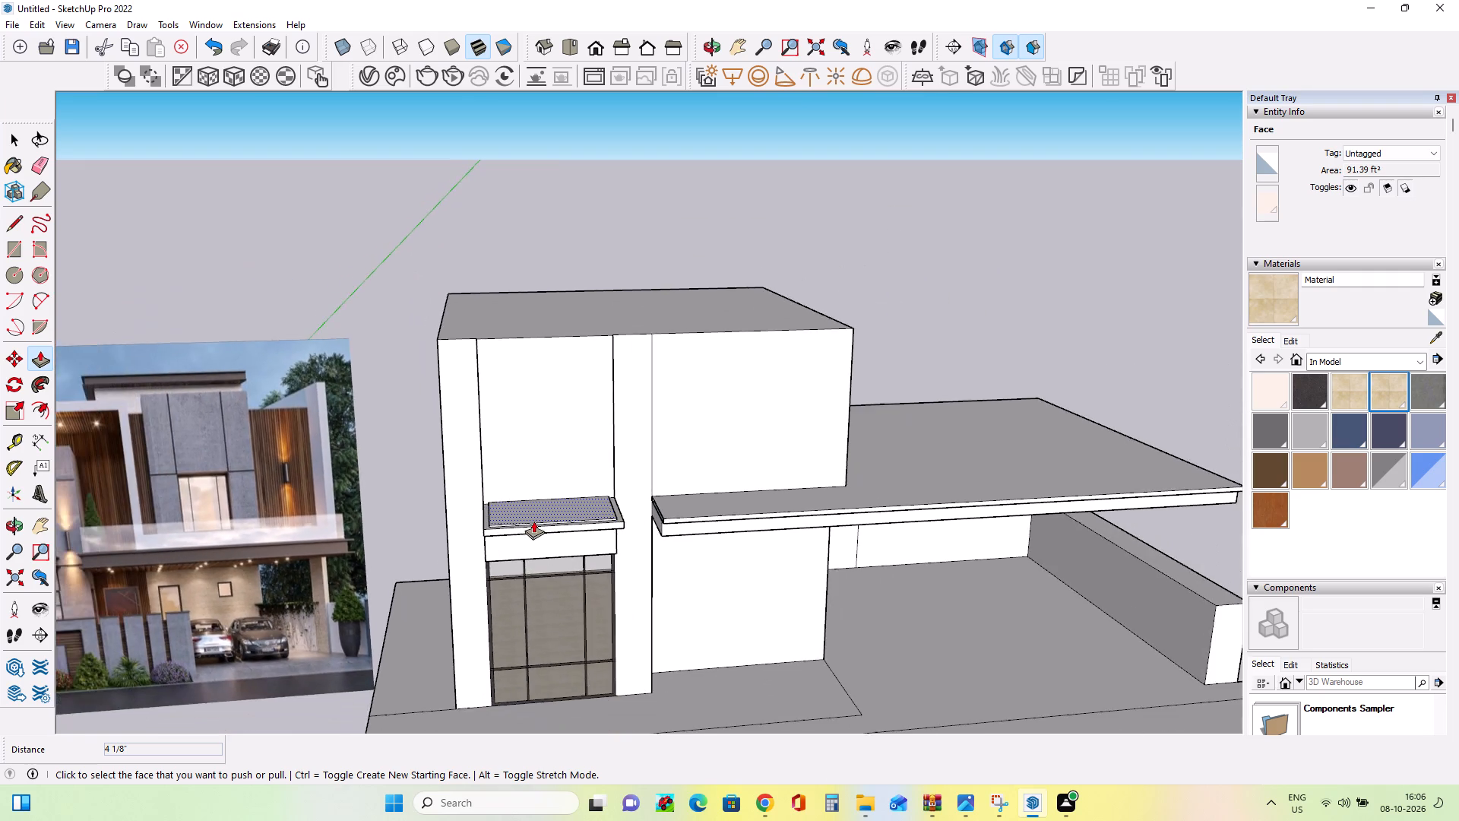
pyautogui.scroll(-5, 533, 521)
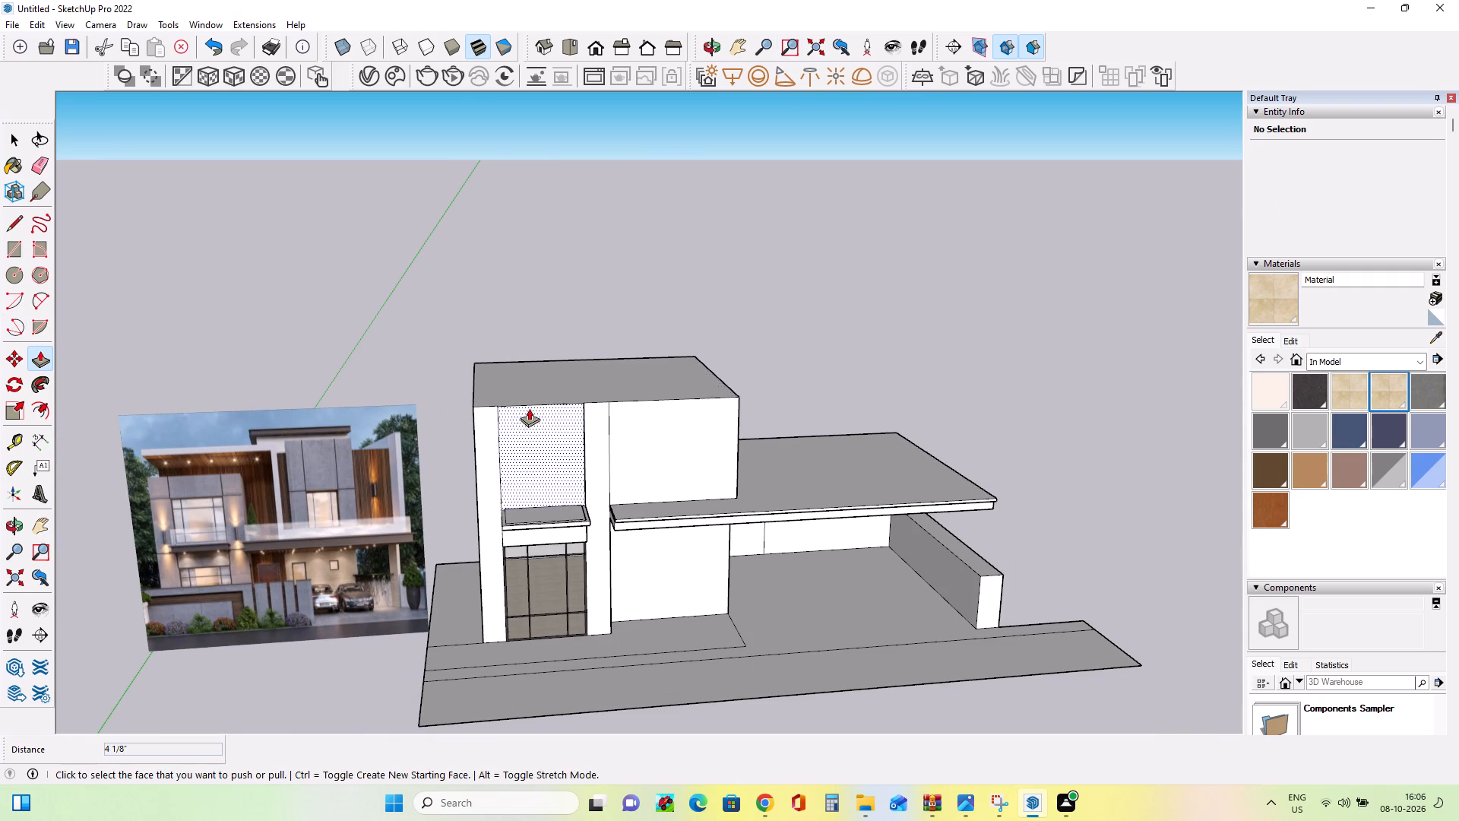
pyautogui.scroll(1, 533, 464)
pyautogui.moveTo(533, 464); pyautogui.dragTo(533, 438, button='middle')
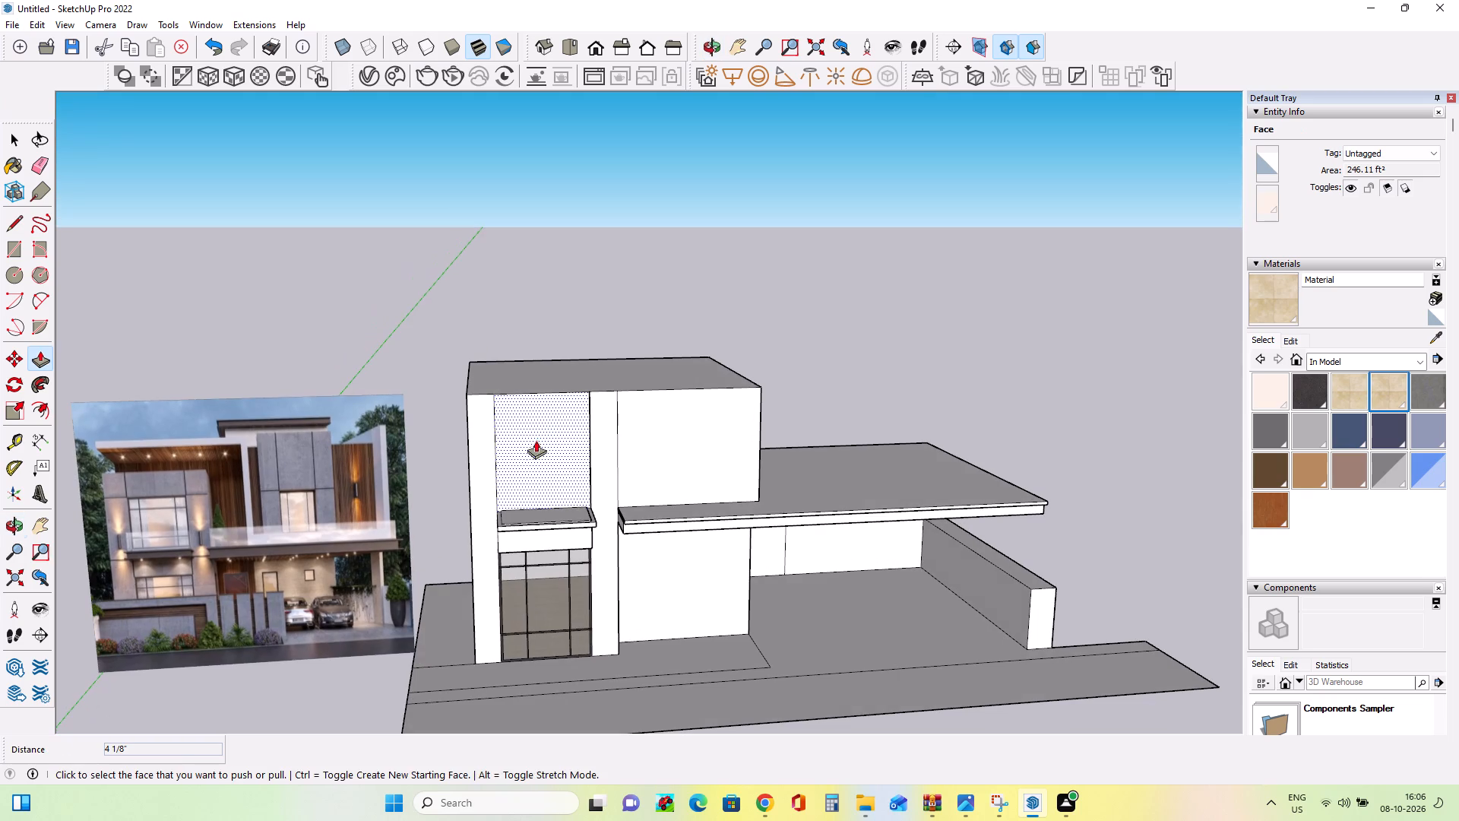
pyautogui.scroll(2, 505, 462)
pyautogui.scroll(-3, 511, 436)
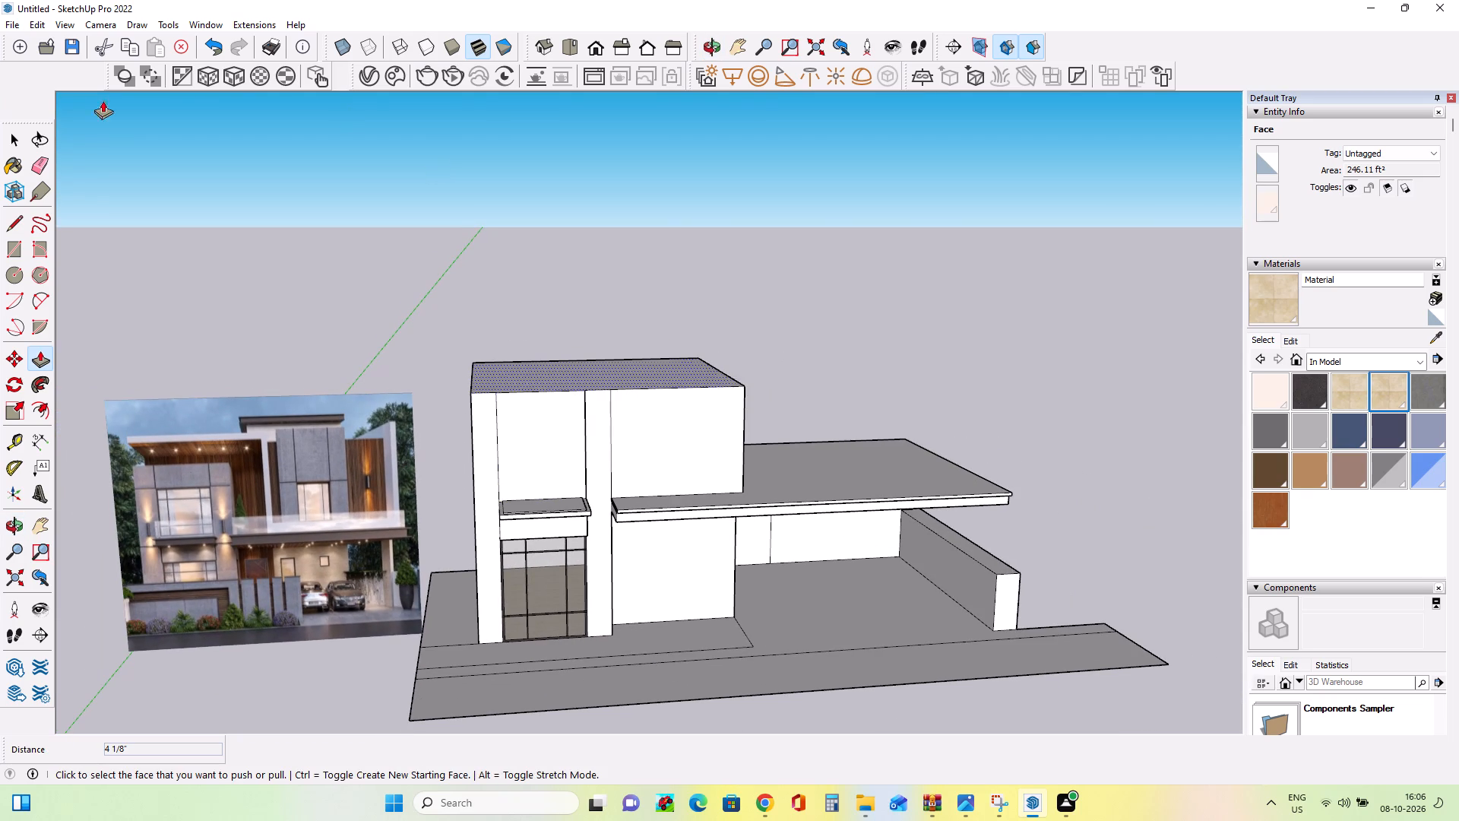
# Widen the two-storey block by pulling its outer left side wall out about 11 13/16", and again about 1' 3/16".
pyautogui.click(11, 246)
pyautogui.scroll(1, 491, 443)
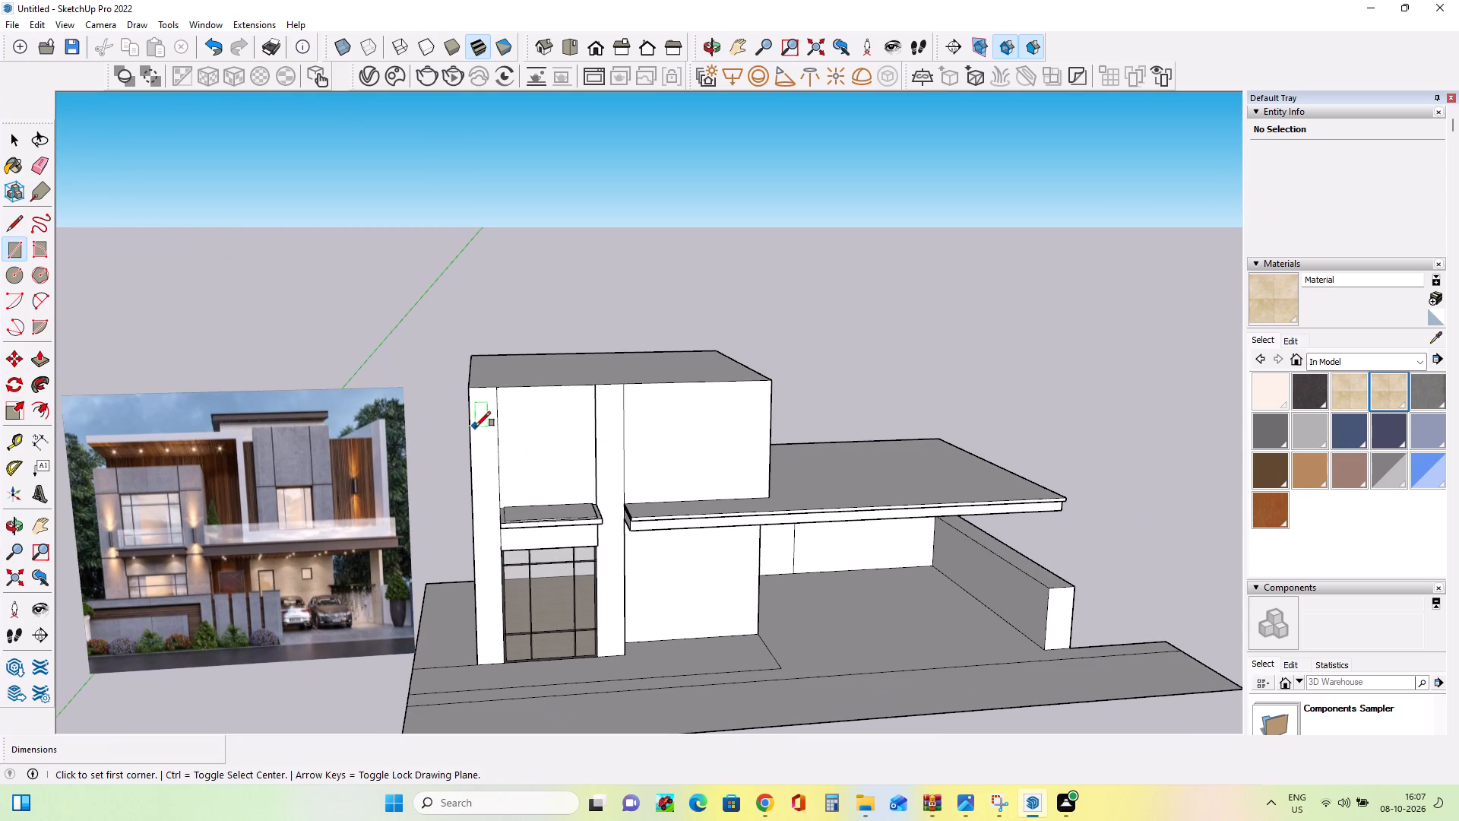
pyautogui.moveTo(469, 449); pyautogui.dragTo(496, 455, button='middle')
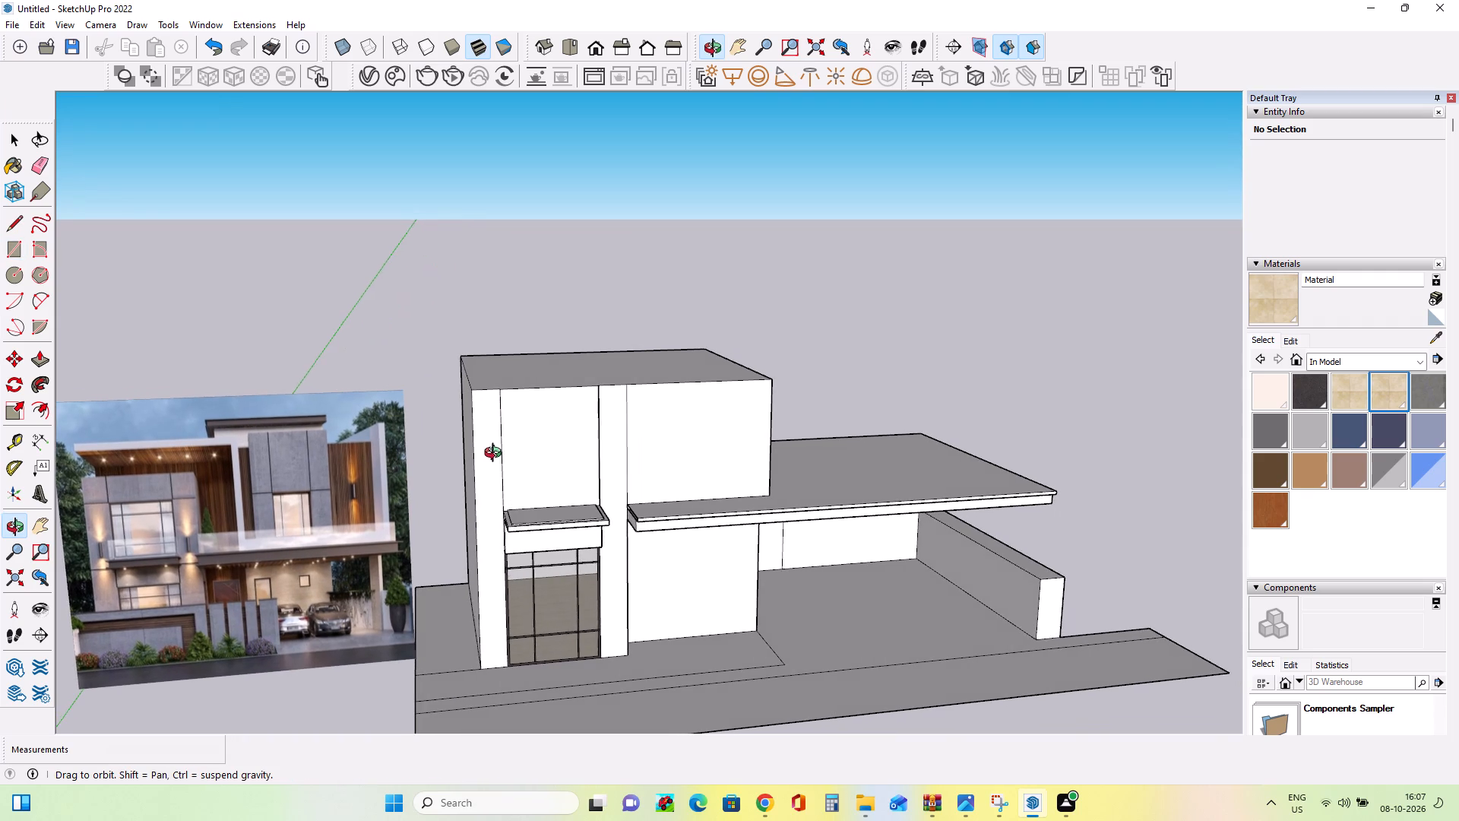
pyautogui.moveTo(496, 455); pyautogui.dragTo(505, 461, button='middle')
pyautogui.moveTo(512, 459); pyautogui.dragTo(620, 459, button='middle')
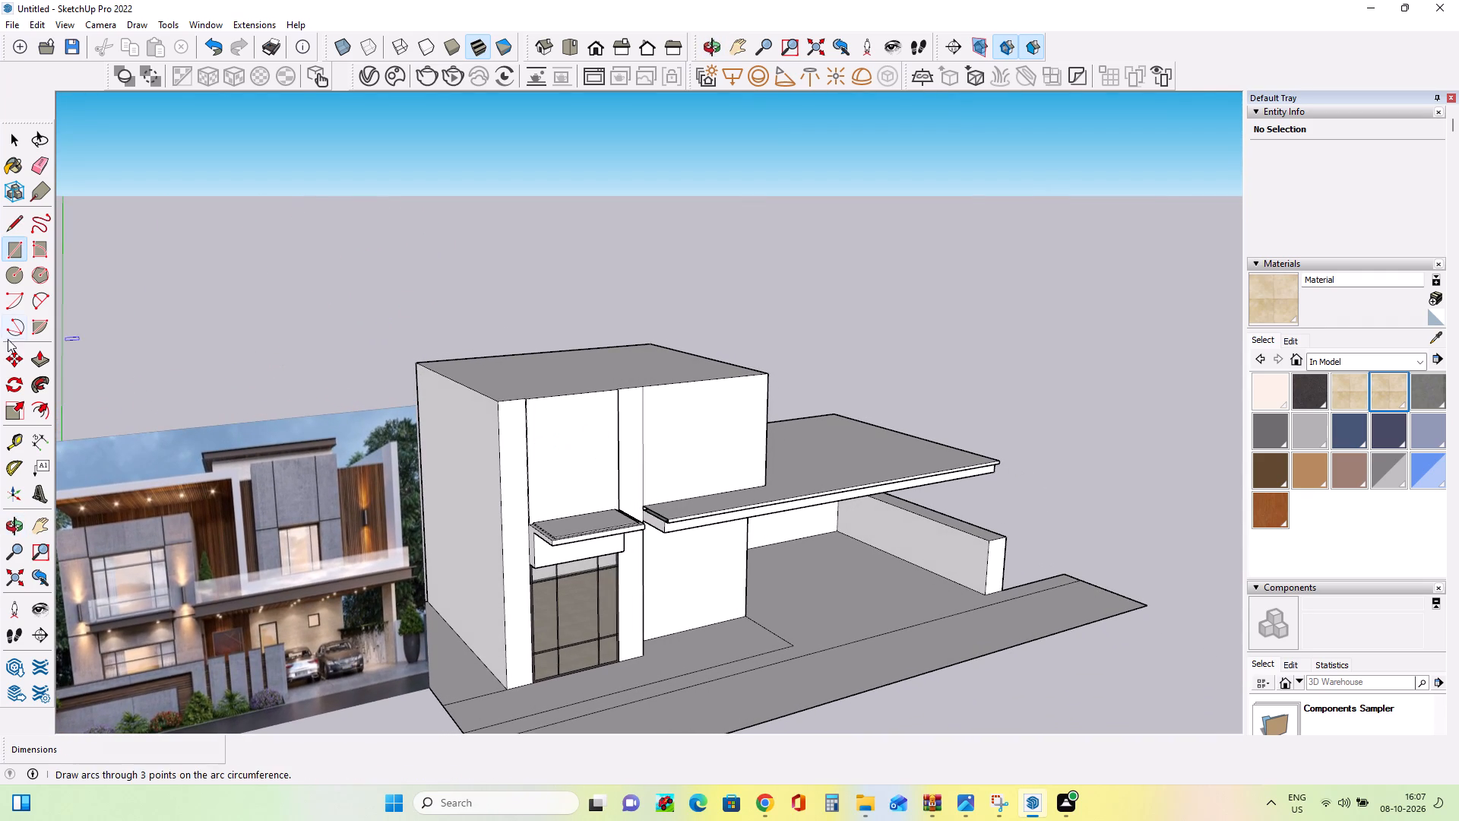
pyautogui.click(45, 360)
pyautogui.click(481, 487)
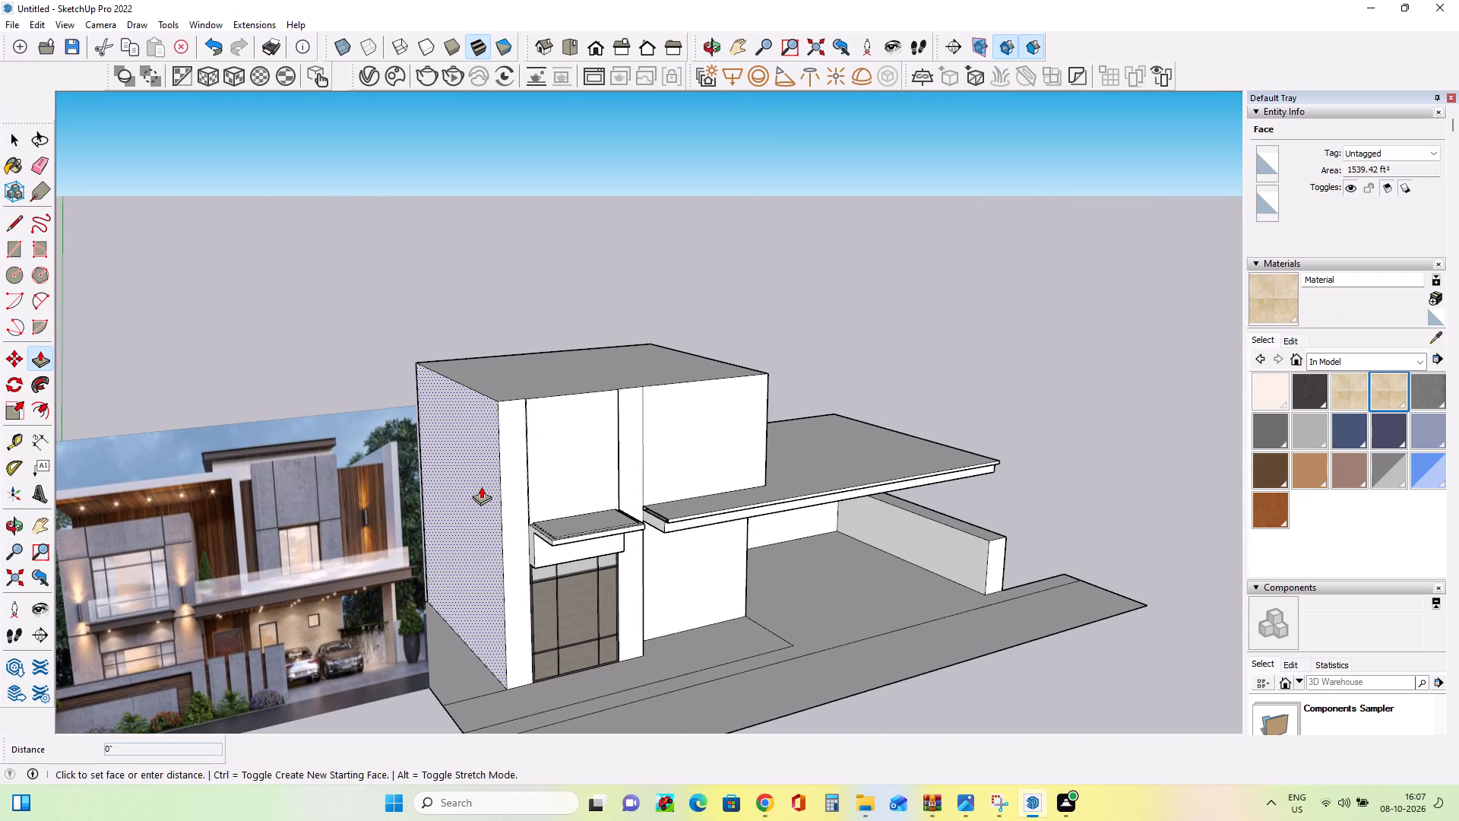
pyautogui.click(475, 491)
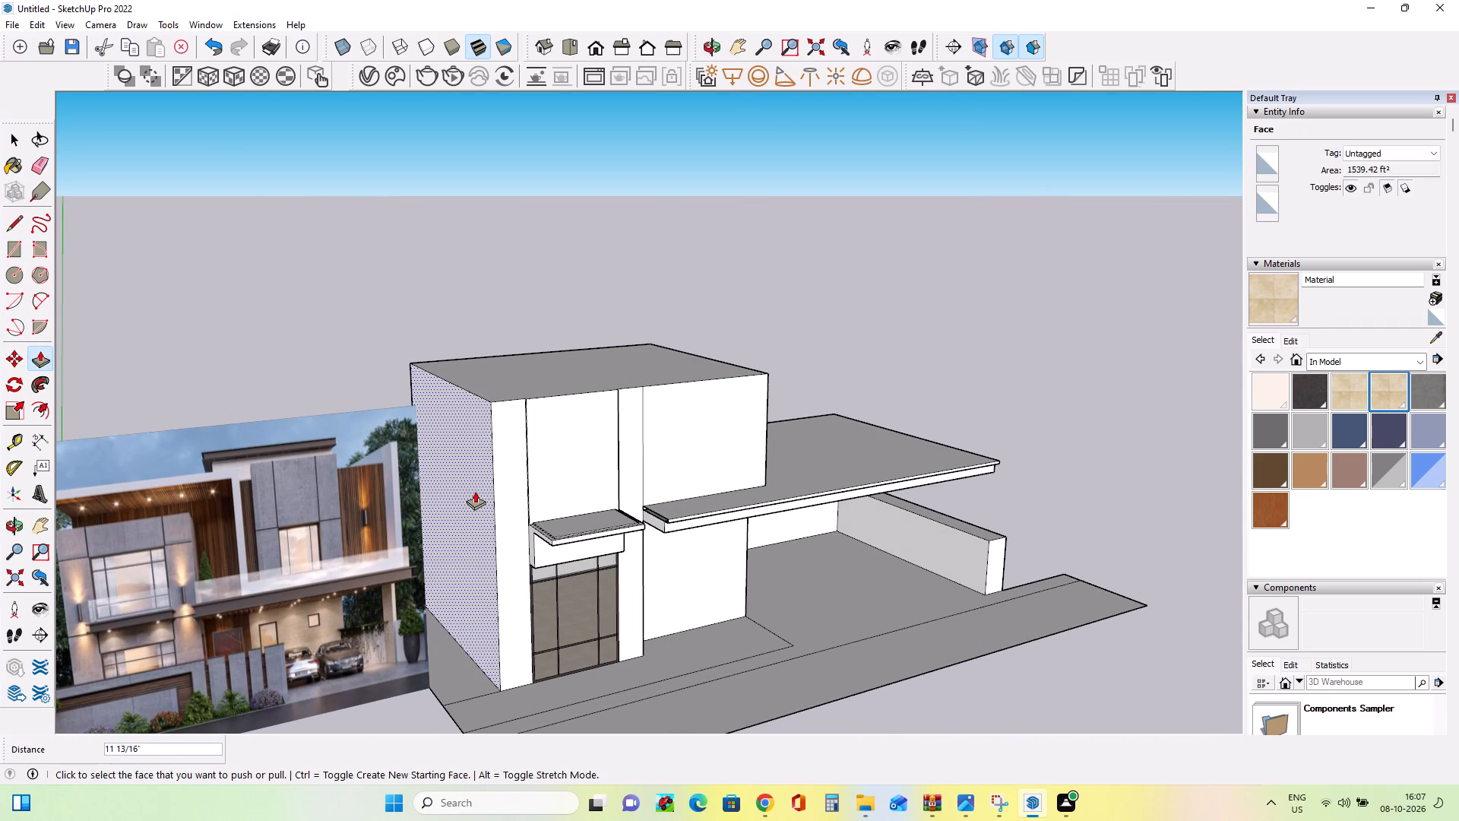
pyautogui.moveTo(582, 508); pyautogui.dragTo(486, 494, button='middle')
pyautogui.scroll(-1, 522, 486)
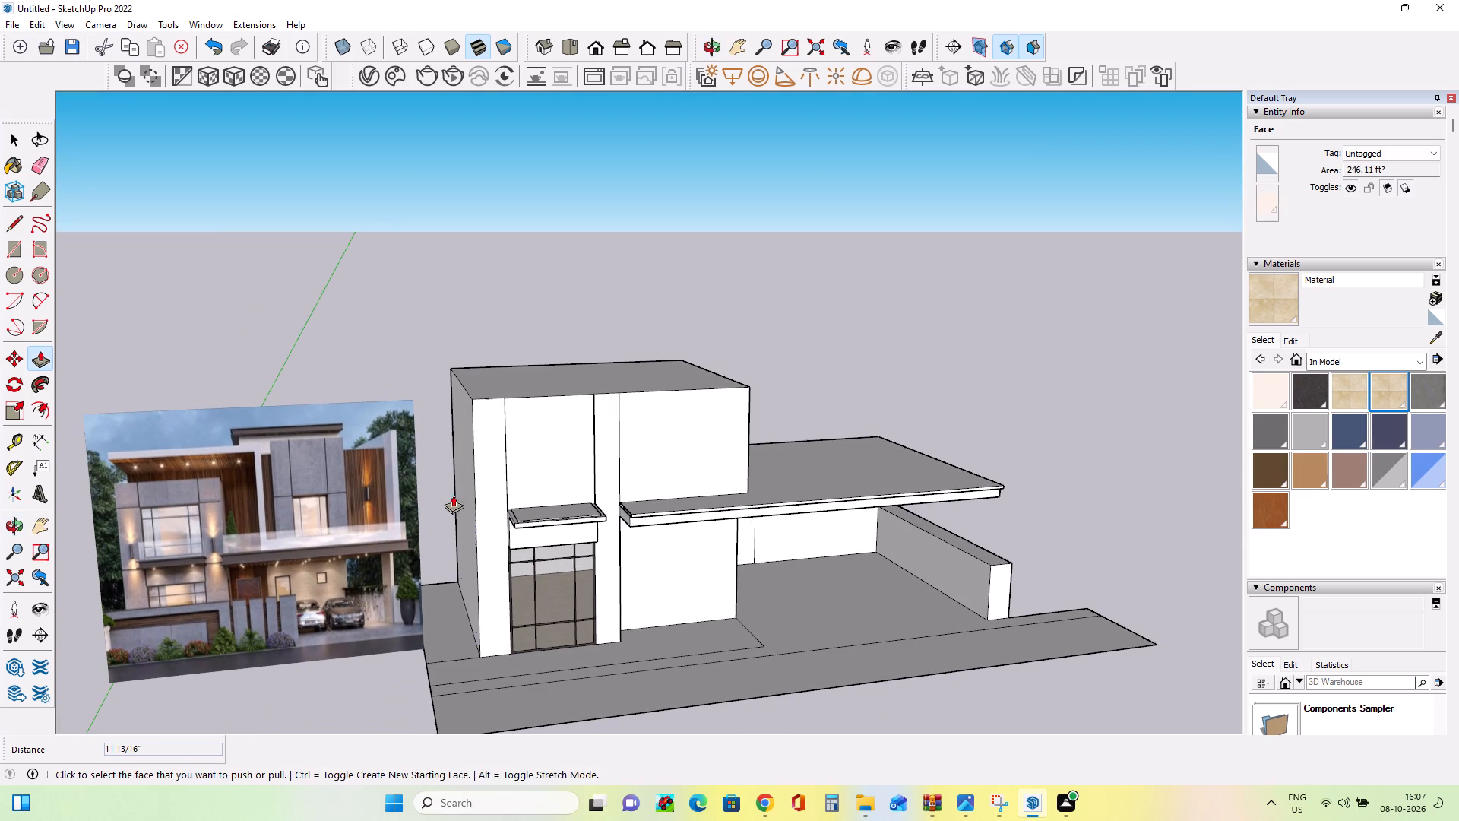
pyautogui.click(467, 501)
pyautogui.click(461, 502)
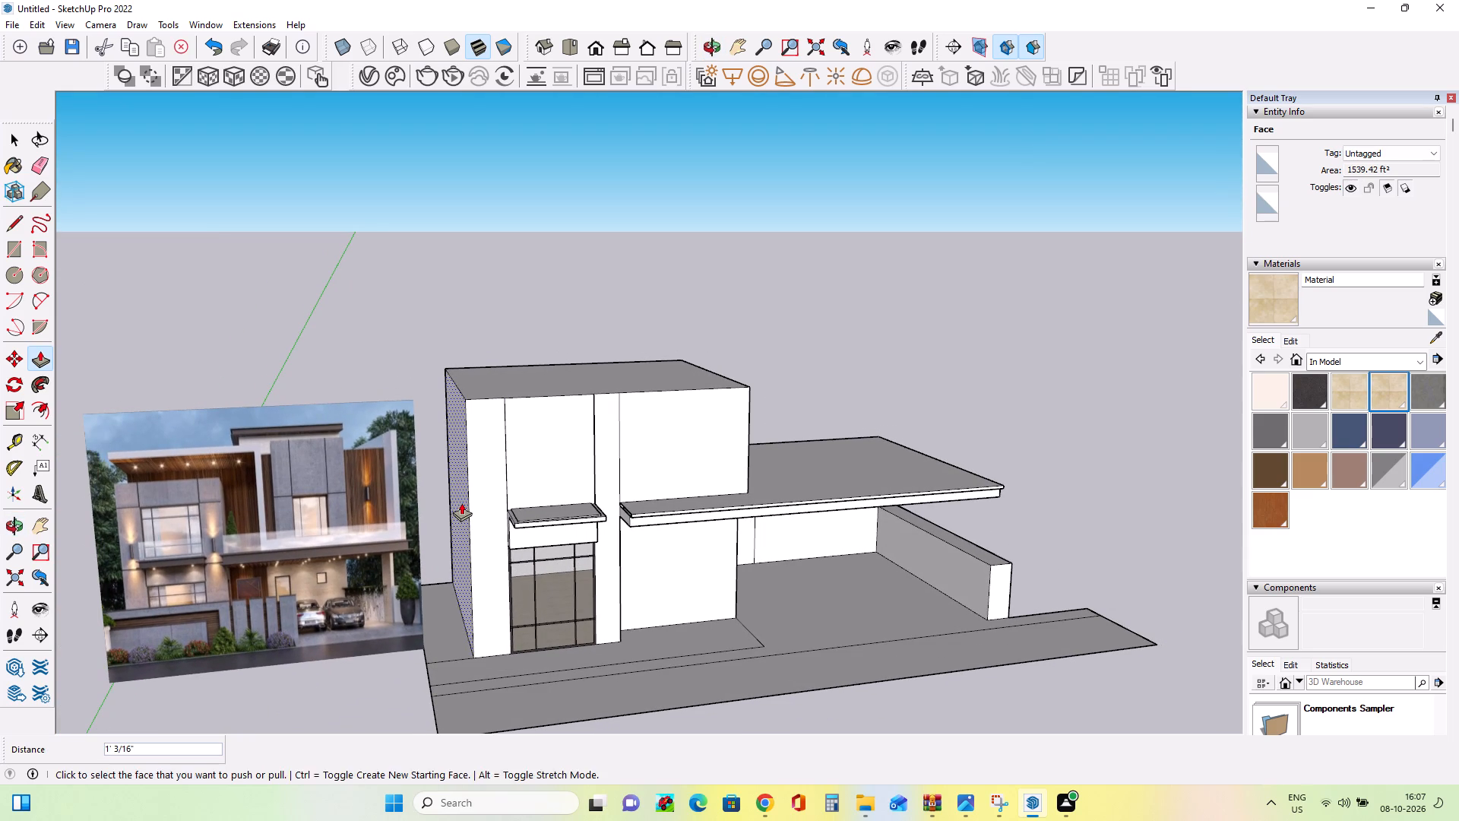
# Extend the raised inner panel of the window ledge on its left side to meet the ledge's outer edge.
pyautogui.moveTo(638, 530); pyautogui.dragTo(612, 515, button='middle')
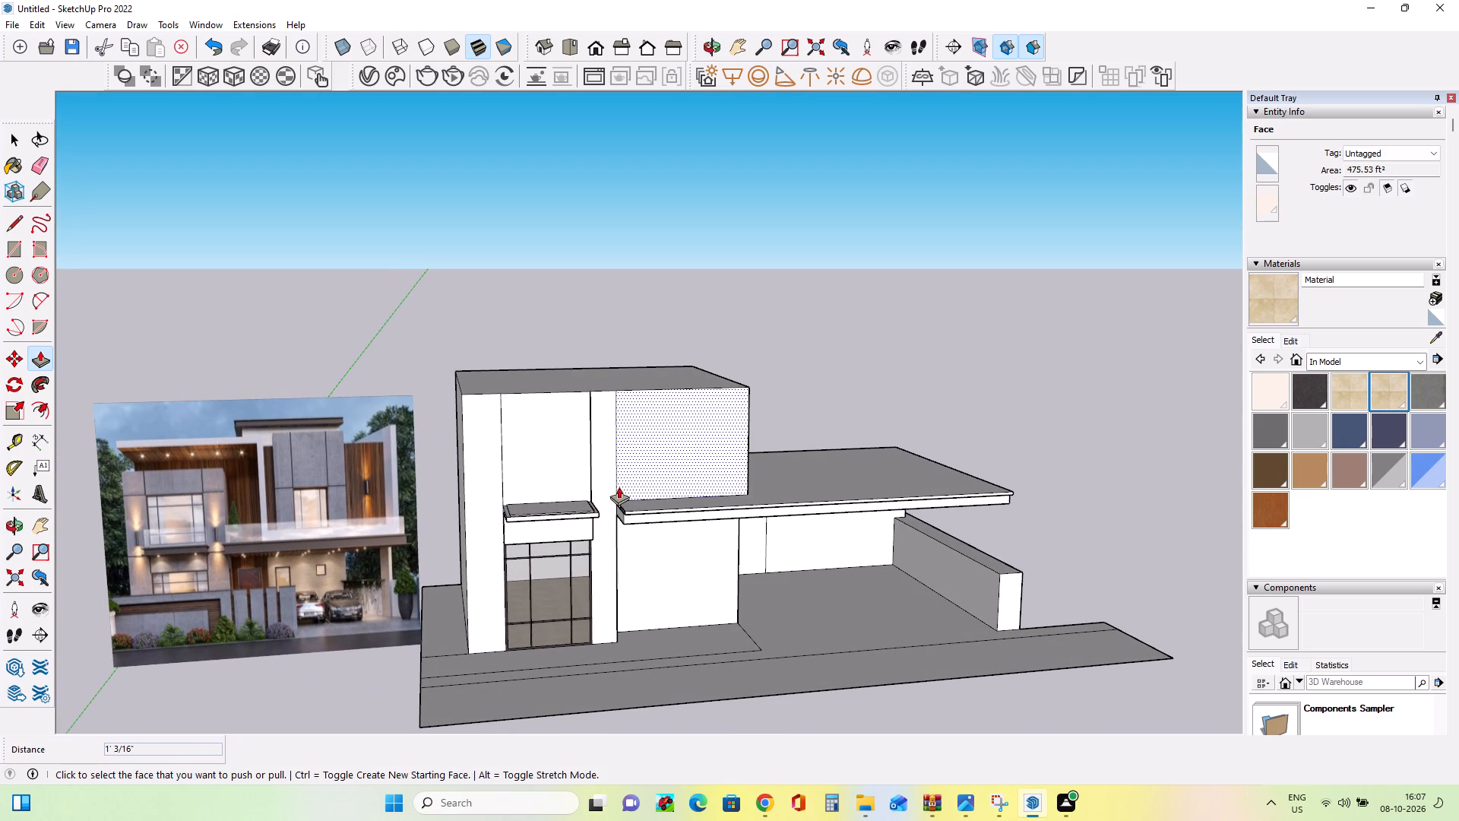
pyautogui.scroll(2, 599, 458)
pyautogui.moveTo(487, 526); pyautogui.dragTo(576, 550, button='middle')
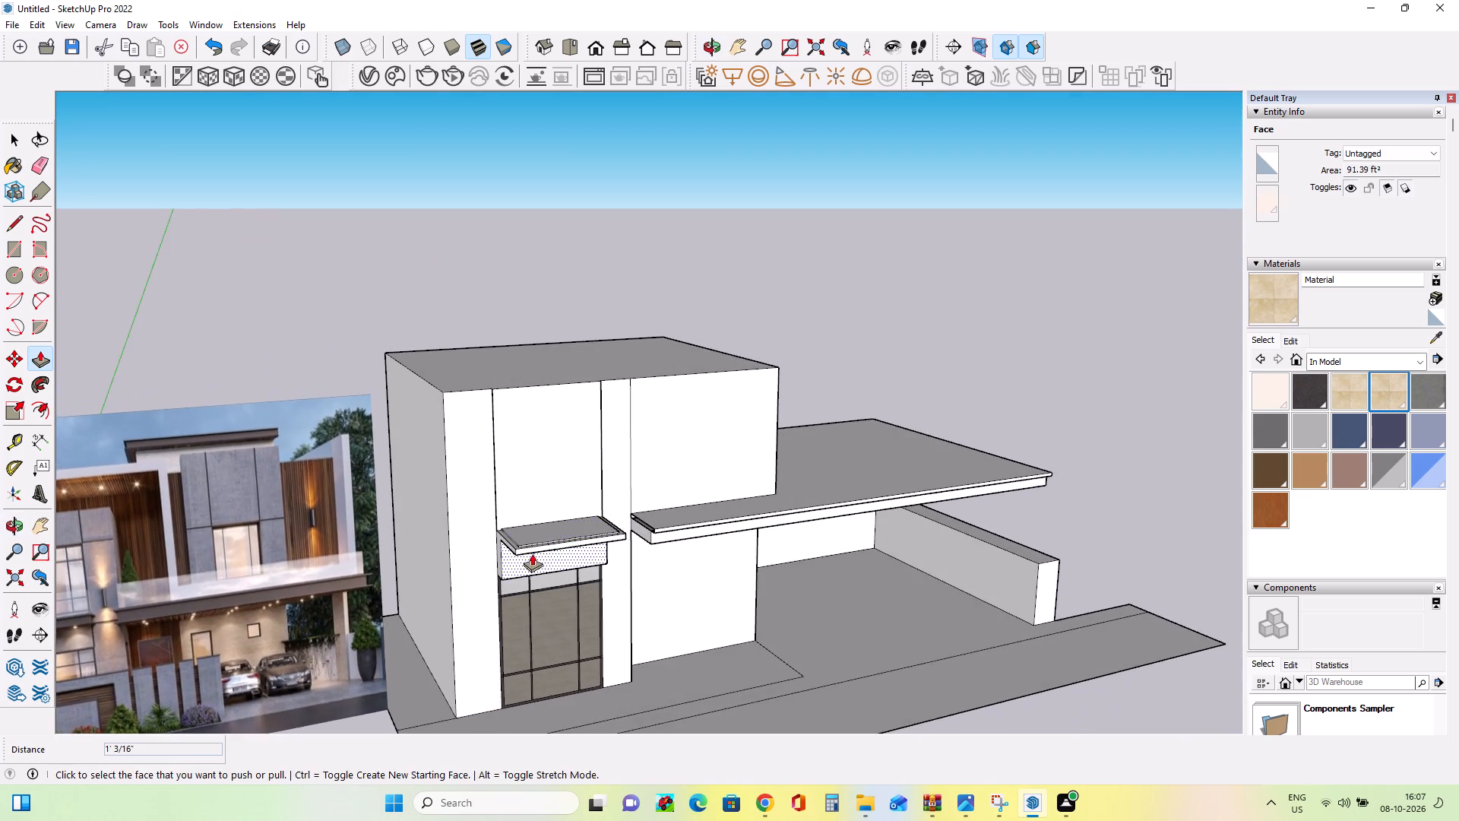
pyautogui.scroll(8, 498, 537)
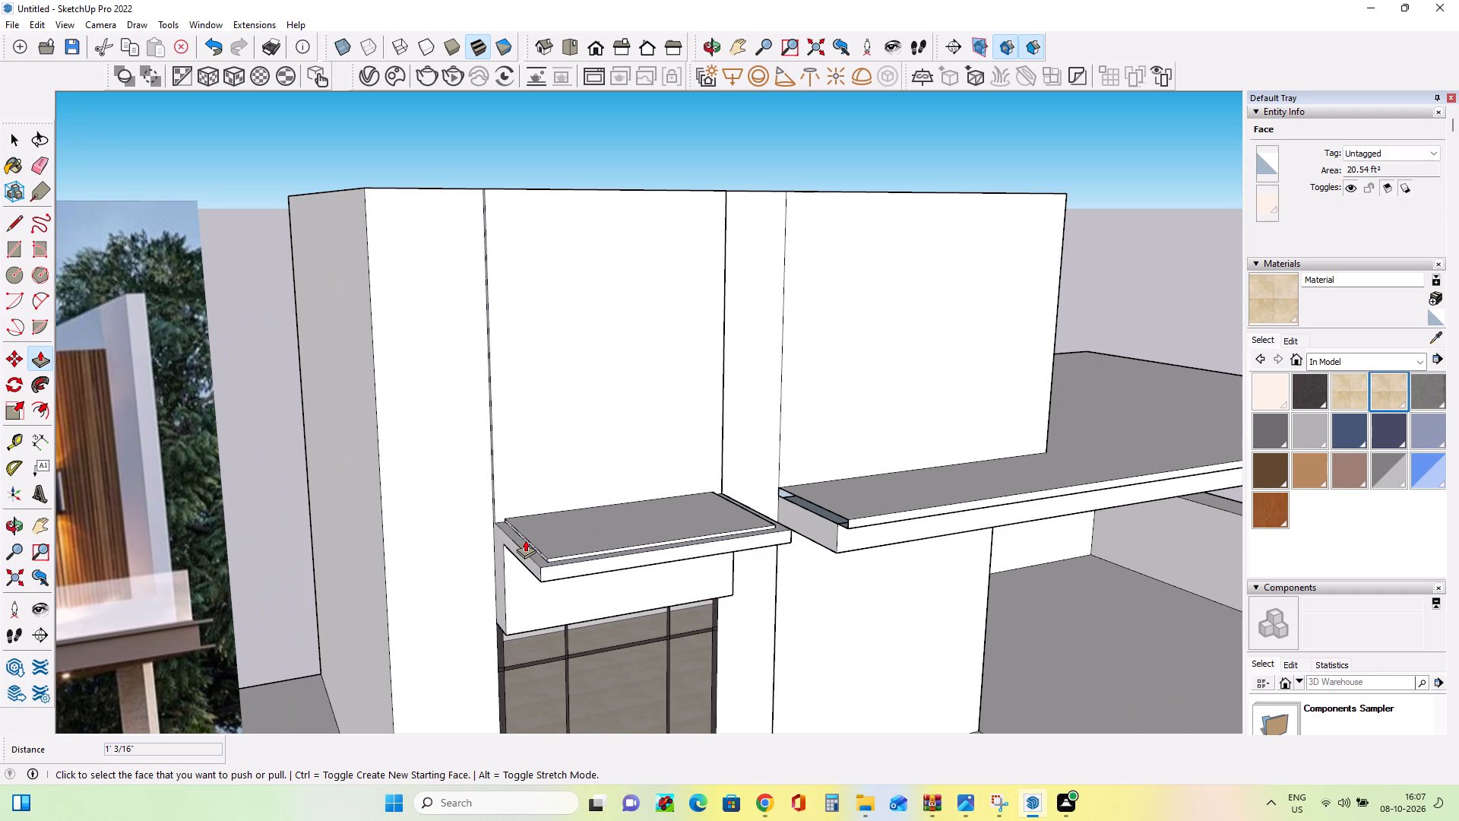
pyautogui.scroll(8, 527, 542)
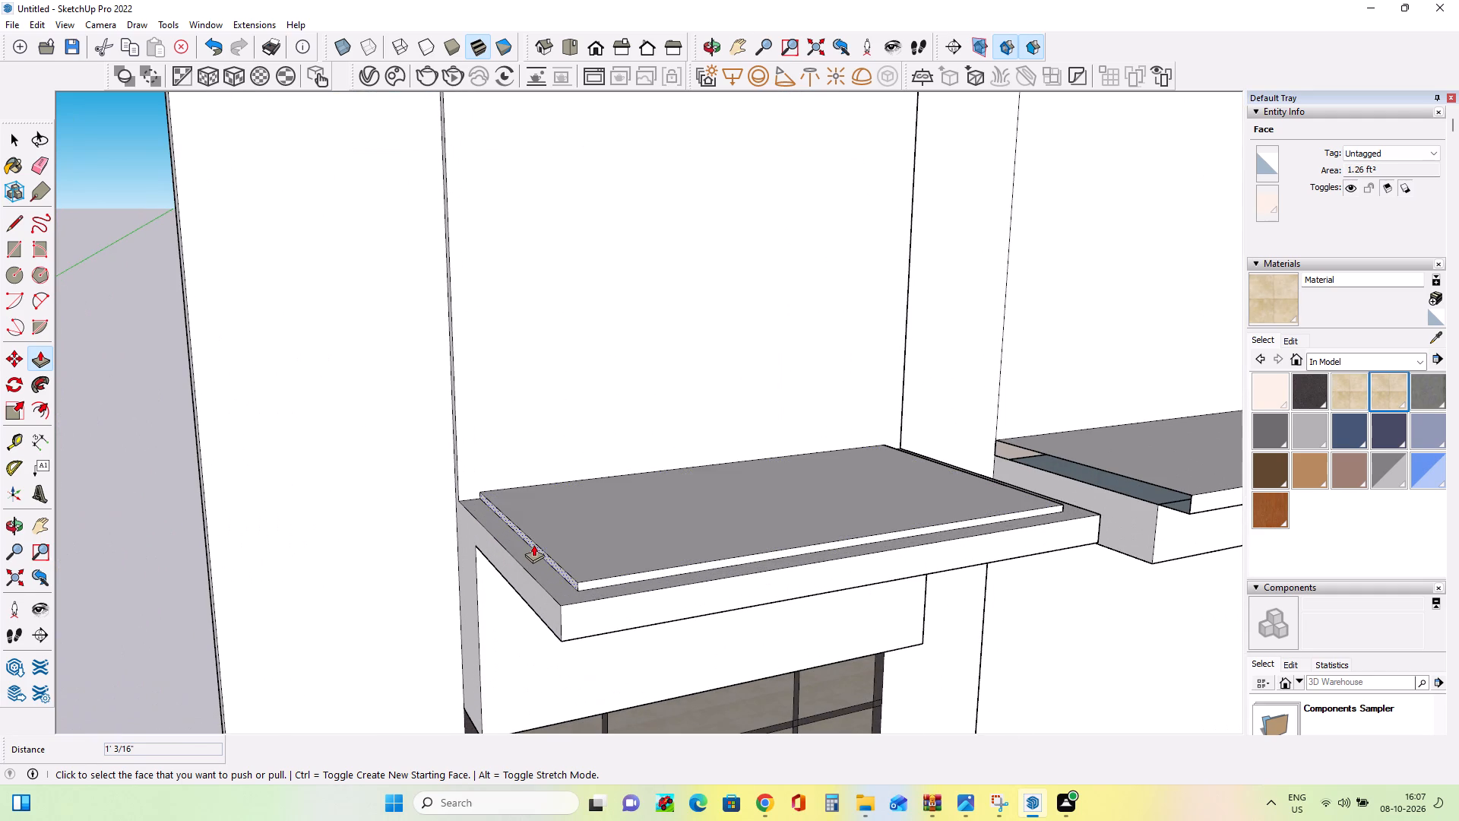
pyautogui.click(533, 546)
pyautogui.click(505, 558)
pyautogui.moveTo(575, 550); pyautogui.dragTo(526, 546, button='middle')
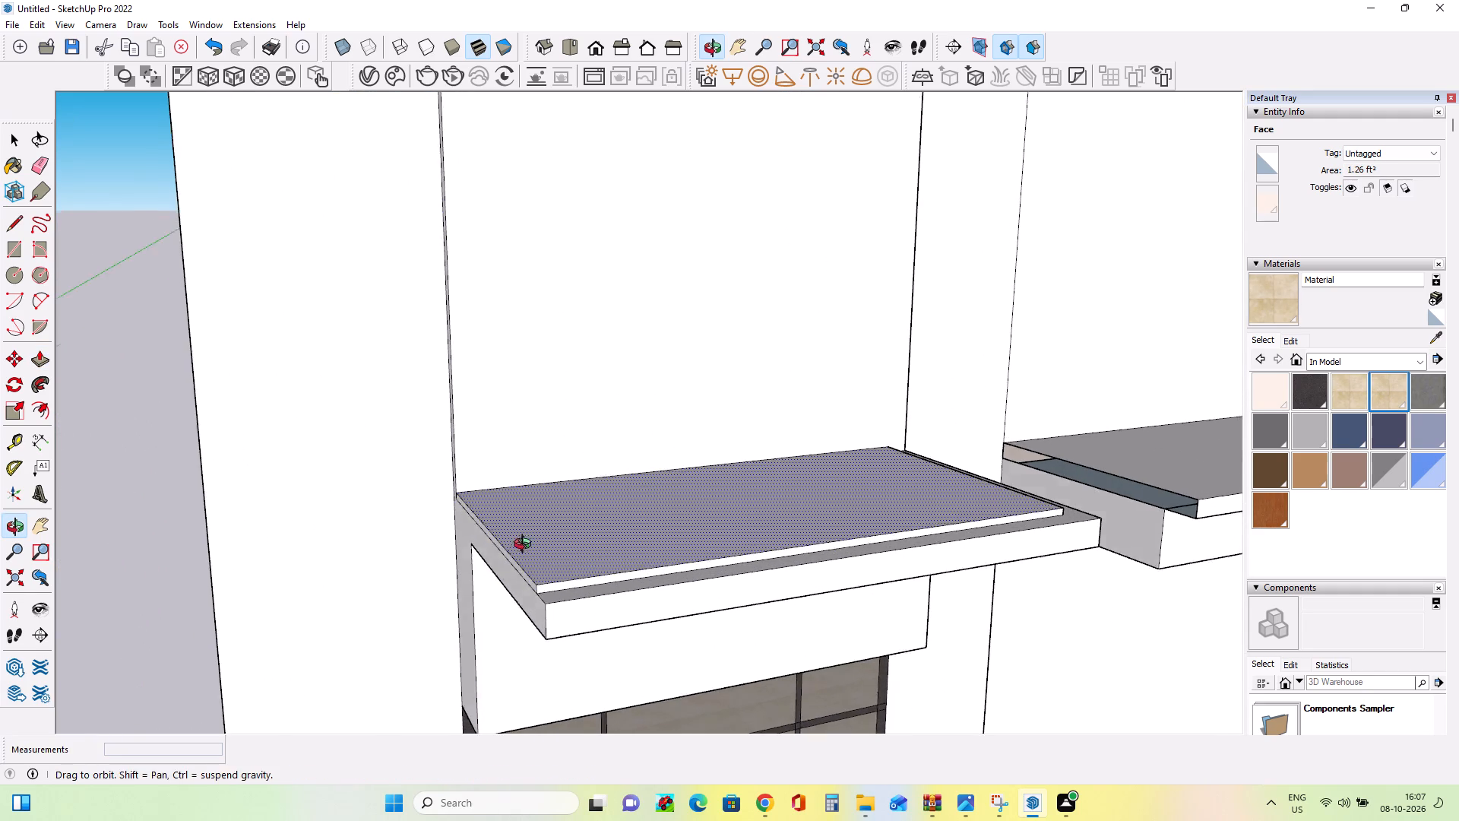
# Extend the raised inner panel of the window ledge about 7 13/16" on its right side to meet the ledge's outer edge.
pyautogui.moveTo(526, 546); pyautogui.dragTo(485, 534, button='middle')
pyautogui.moveTo(1346, 512); pyautogui.dragTo(908, 529, button='middle')
pyautogui.moveTo(1005, 542); pyautogui.dragTo(495, 532, button='middle')
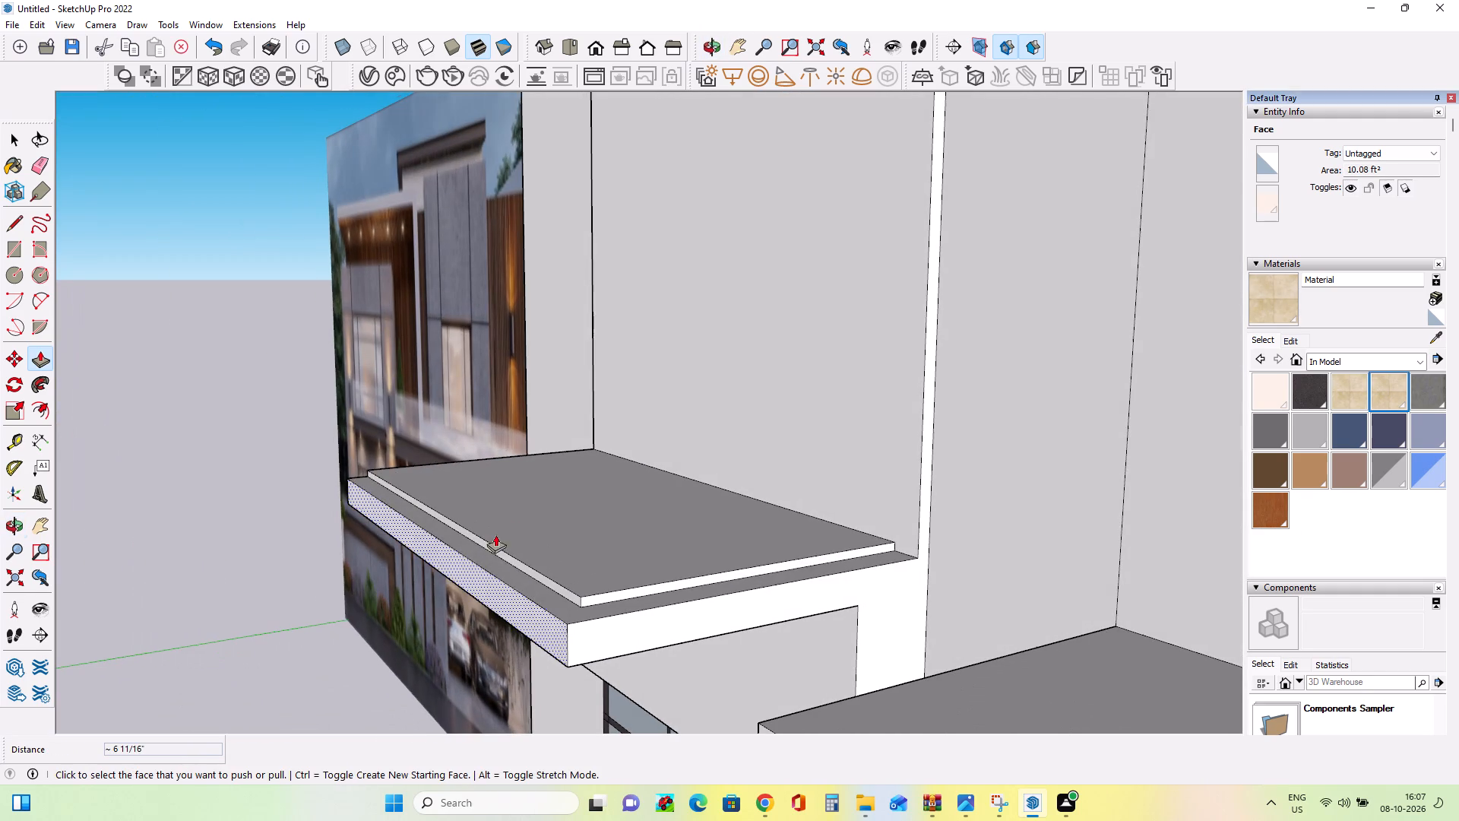
pyautogui.click(707, 576)
pyautogui.click(707, 607)
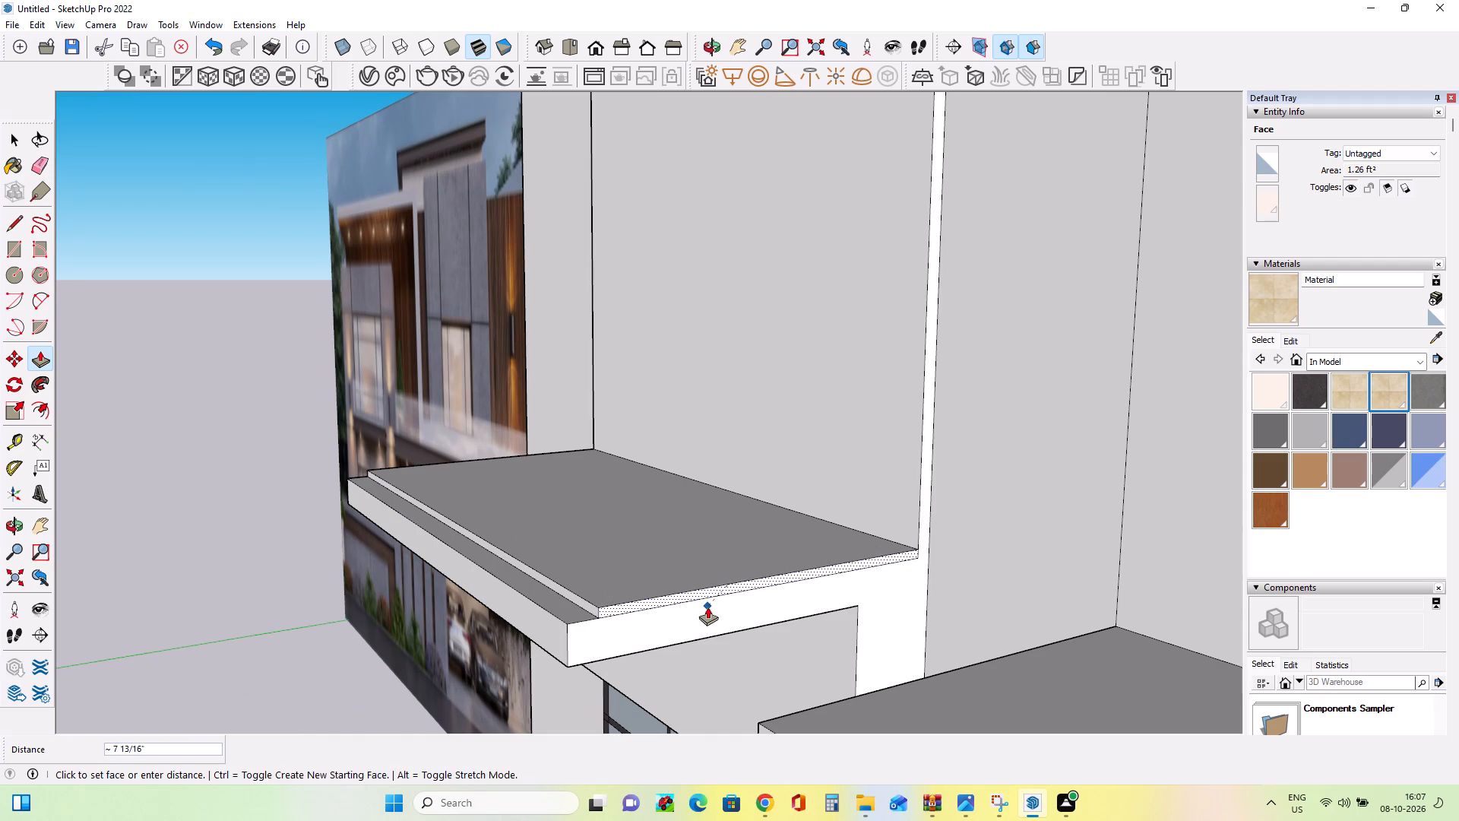
# Pull the front face of the ledge's raised panel out 6 13/16", flush with the ledge's front edge.
pyautogui.moveTo(546, 559); pyautogui.dragTo(697, 581, button='middle')
pyautogui.scroll(-12, 697, 580)
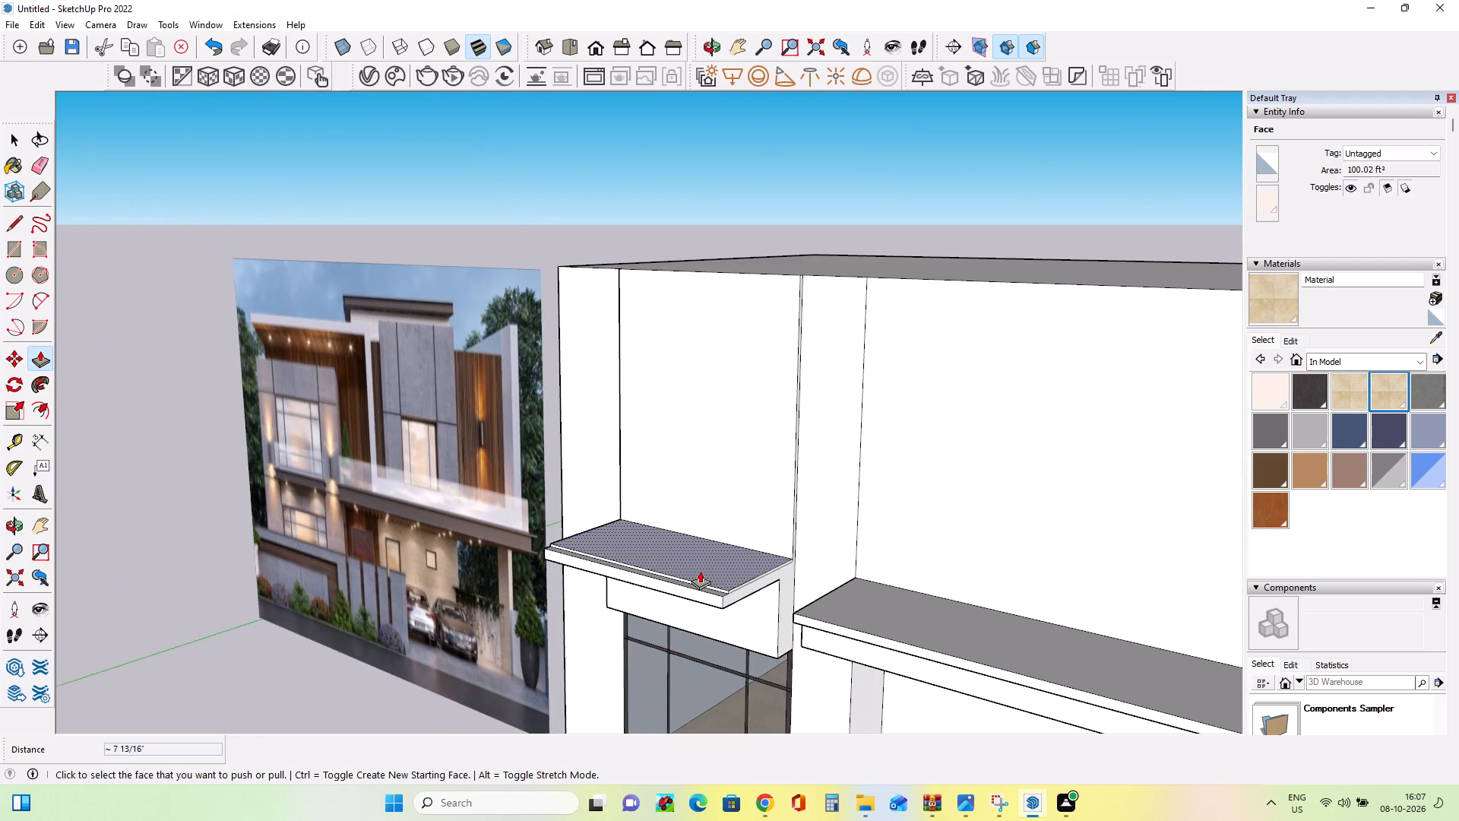
pyautogui.scroll(-1, 700, 570)
pyautogui.moveTo(701, 569); pyautogui.dragTo(819, 501, button='middle')
pyautogui.scroll(3, 692, 545)
pyautogui.moveTo(692, 545); pyautogui.dragTo(720, 552, button='middle')
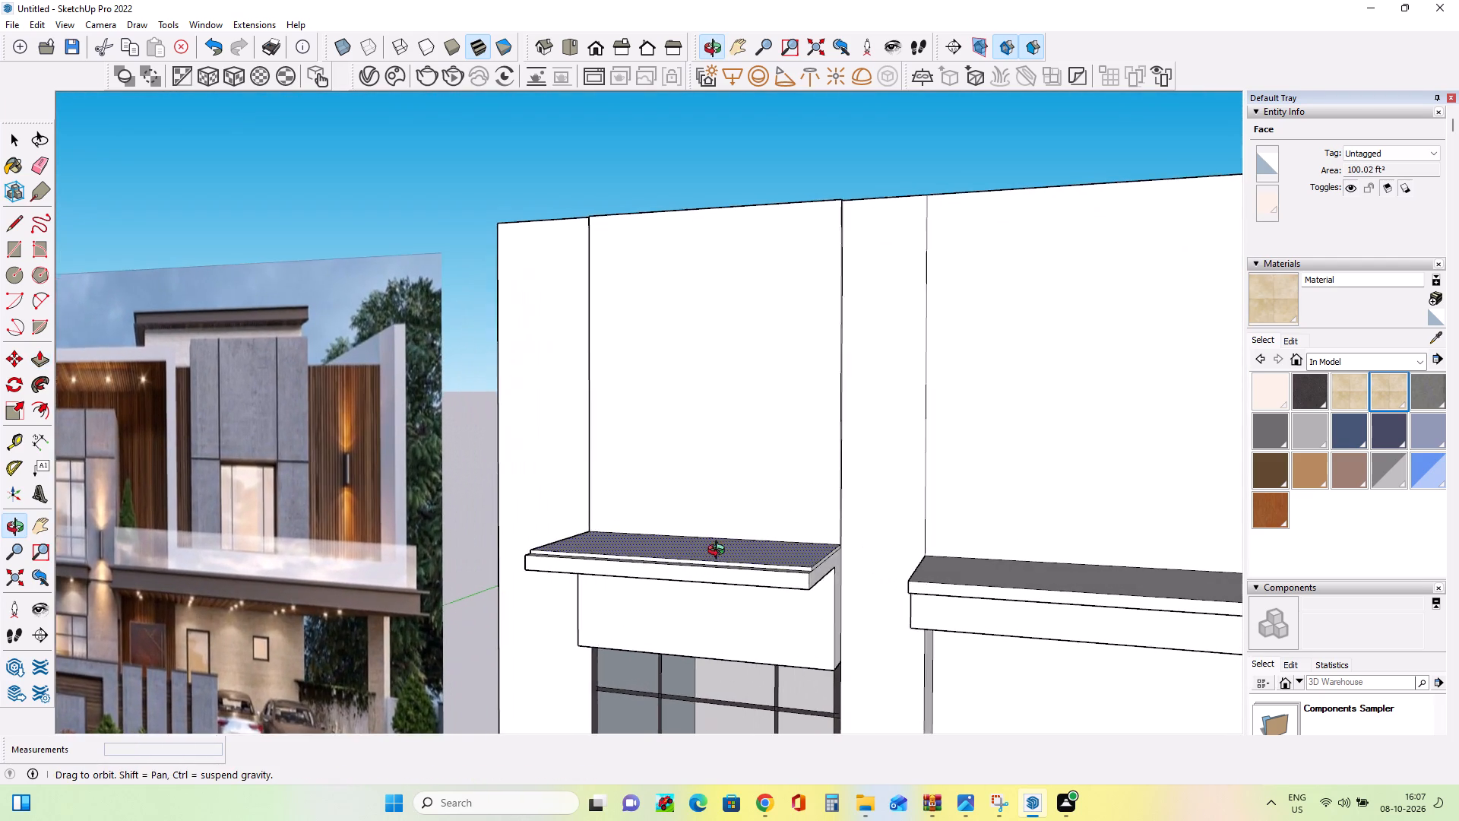
pyautogui.moveTo(720, 552); pyautogui.dragTo(793, 621, button='middle')
pyautogui.scroll(8, 750, 582)
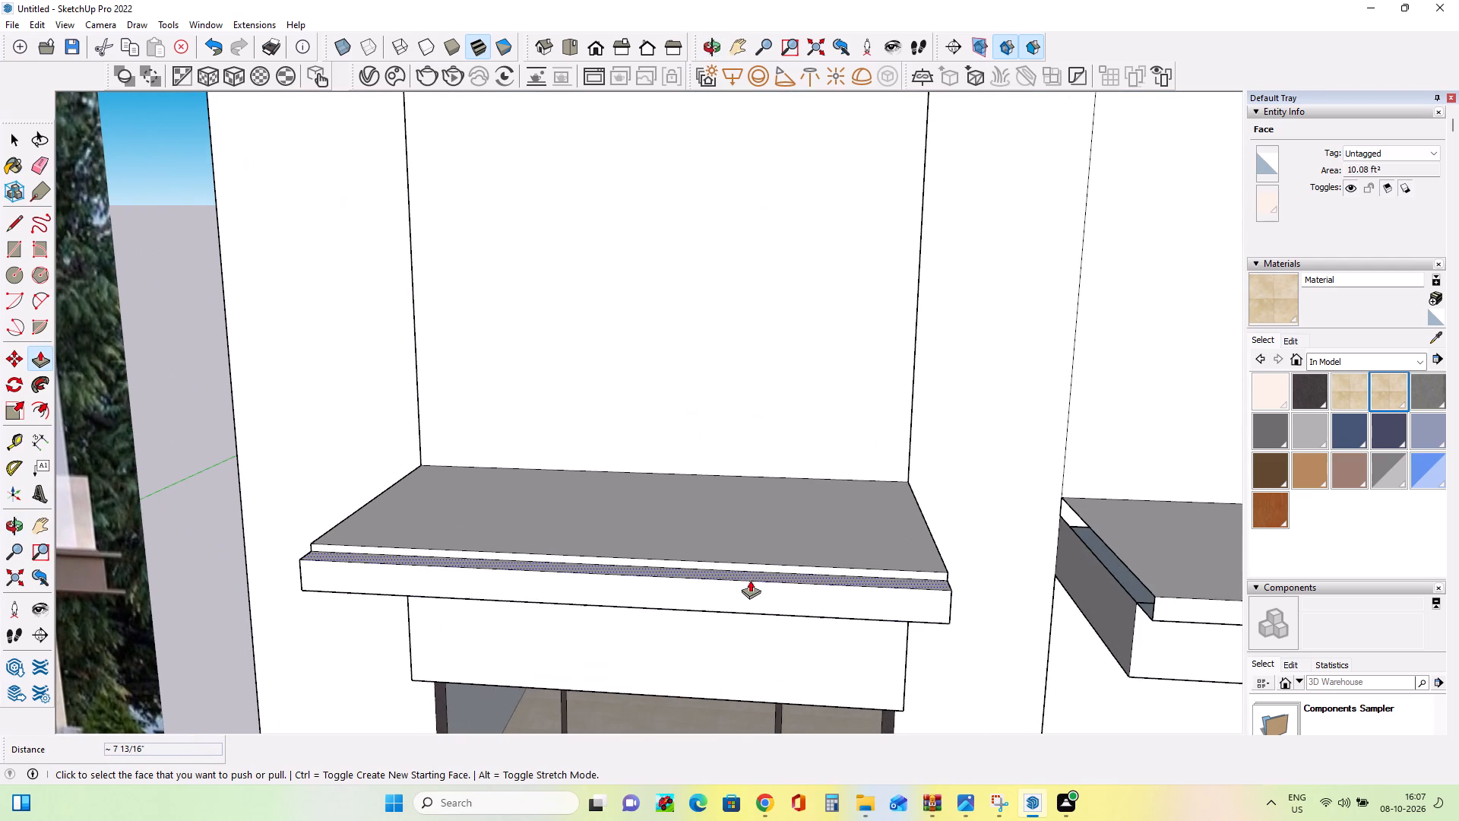
pyautogui.click(755, 569)
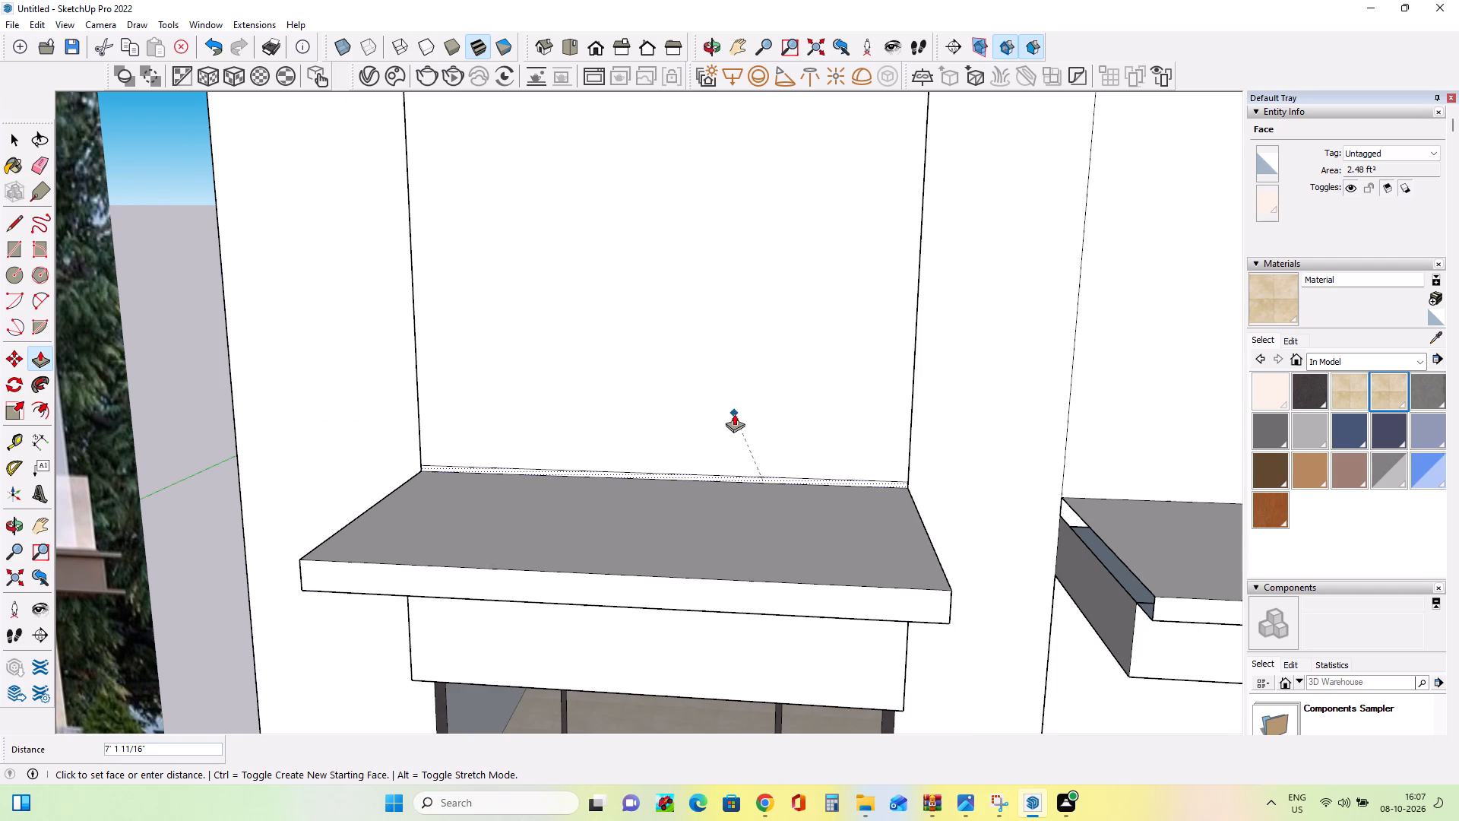
pyautogui.click(355, 569)
# Draw a rectangle about 17' 6 11/16" by 14' 1/16" over the upper-storey wall between the two piers above the ledge.
pyautogui.scroll(-13, 733, 407)
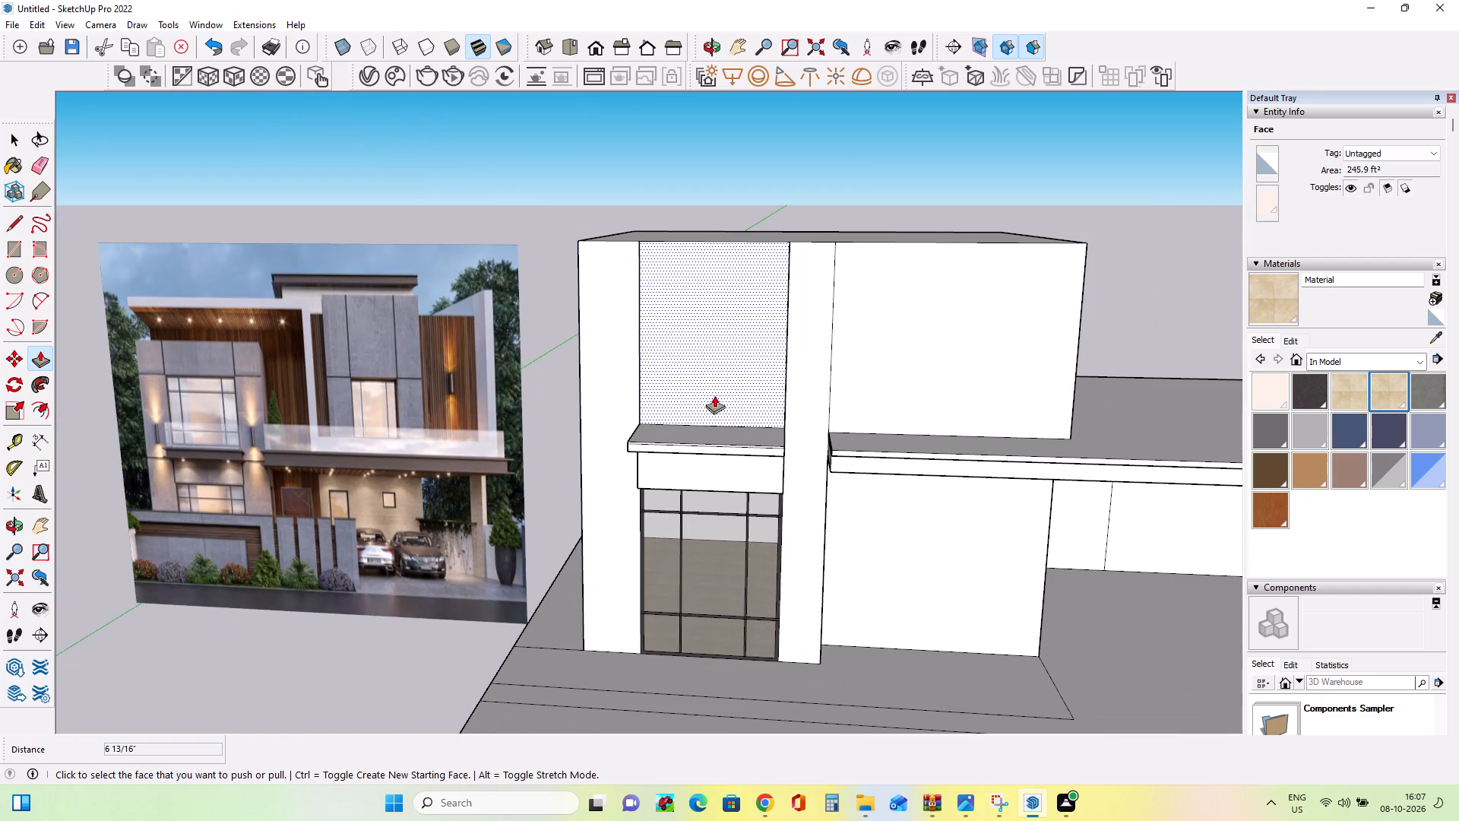
pyautogui.scroll(2, 621, 362)
pyautogui.moveTo(698, 357); pyautogui.dragTo(714, 379, button='middle')
pyautogui.scroll(-2, 724, 381)
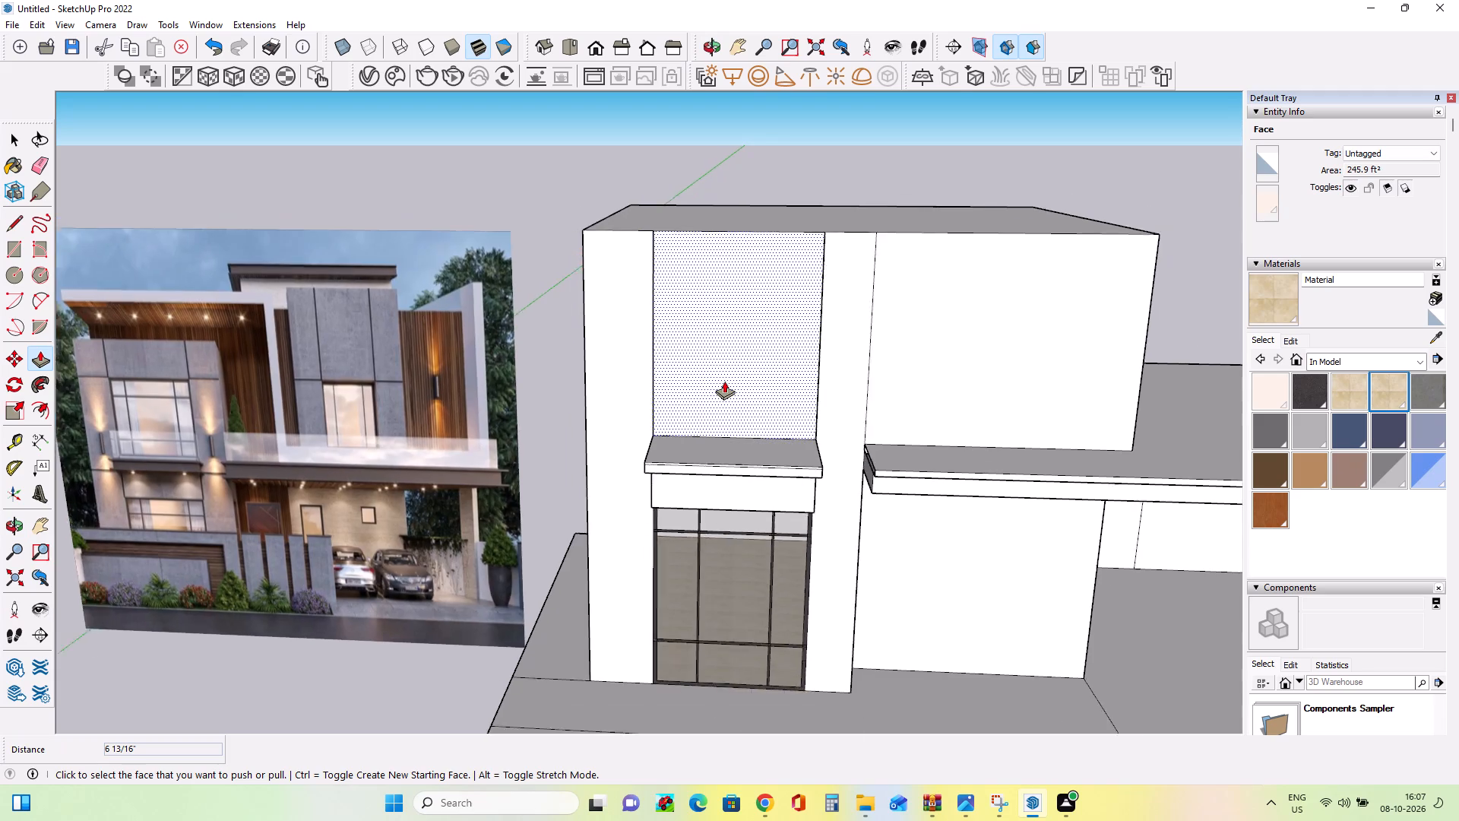
pyautogui.scroll(-1, 724, 381)
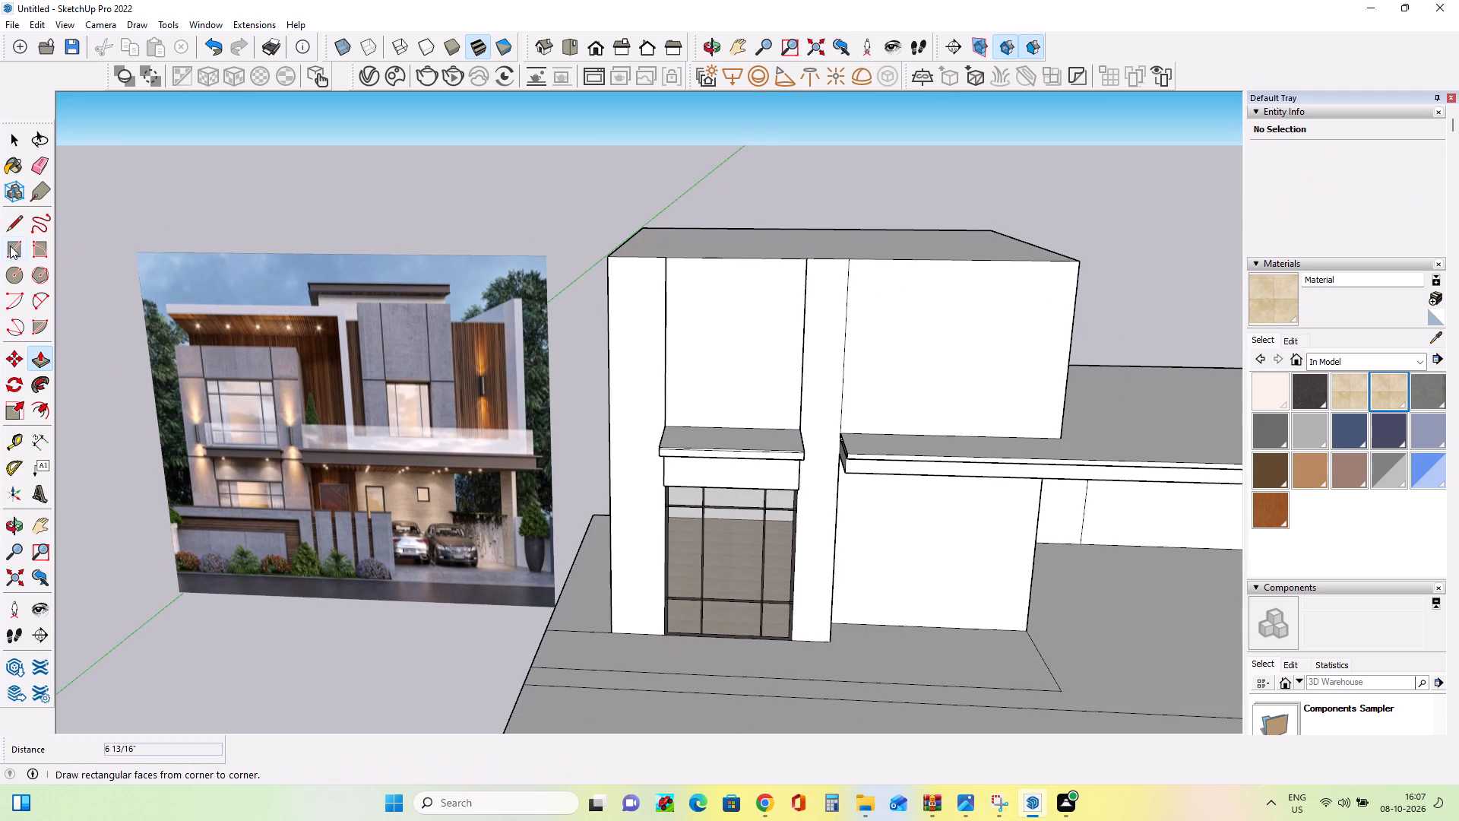
pyautogui.click(13, 247)
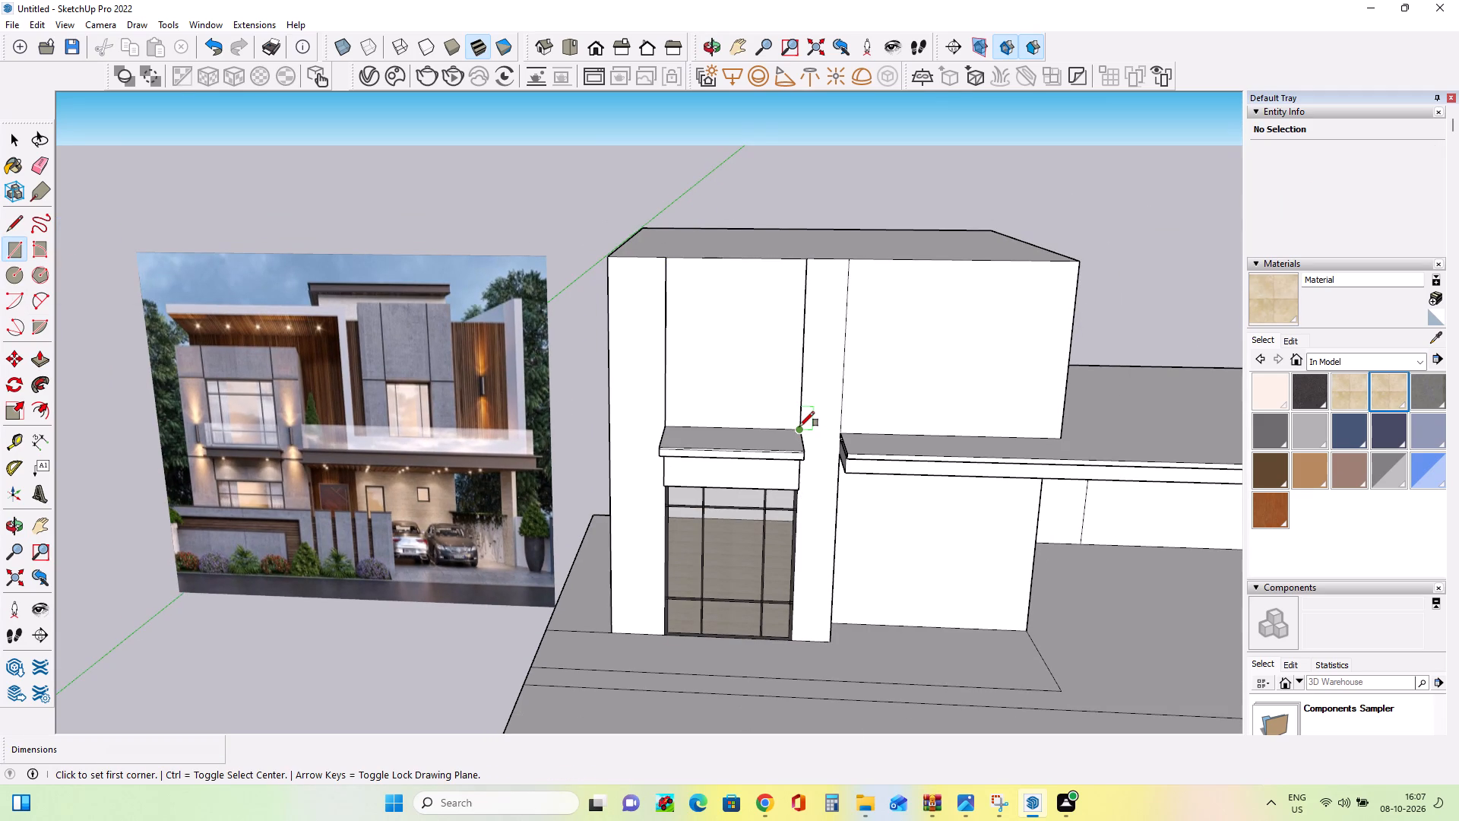
pyautogui.click(799, 426)
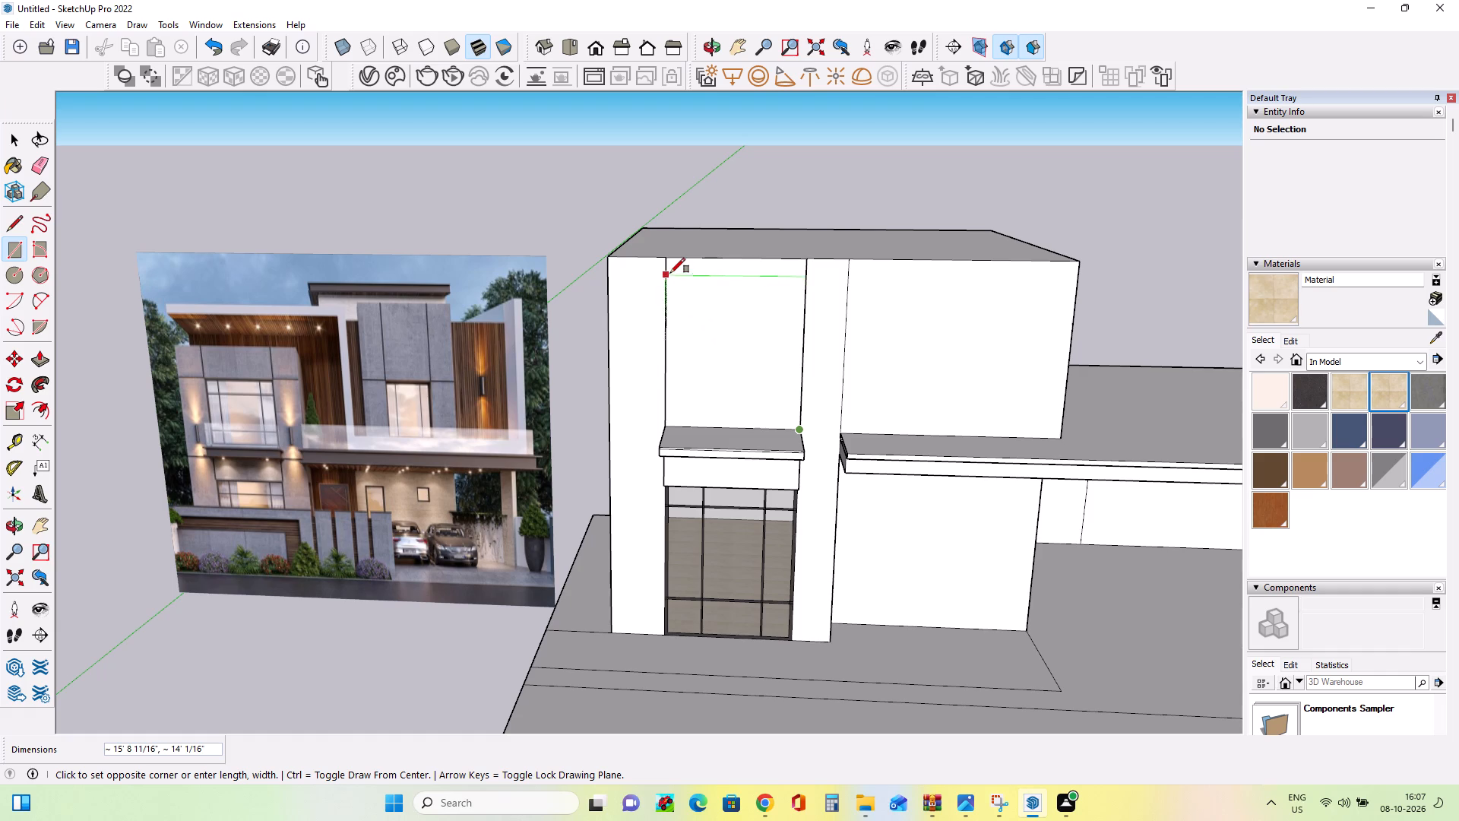
pyautogui.click(670, 262)
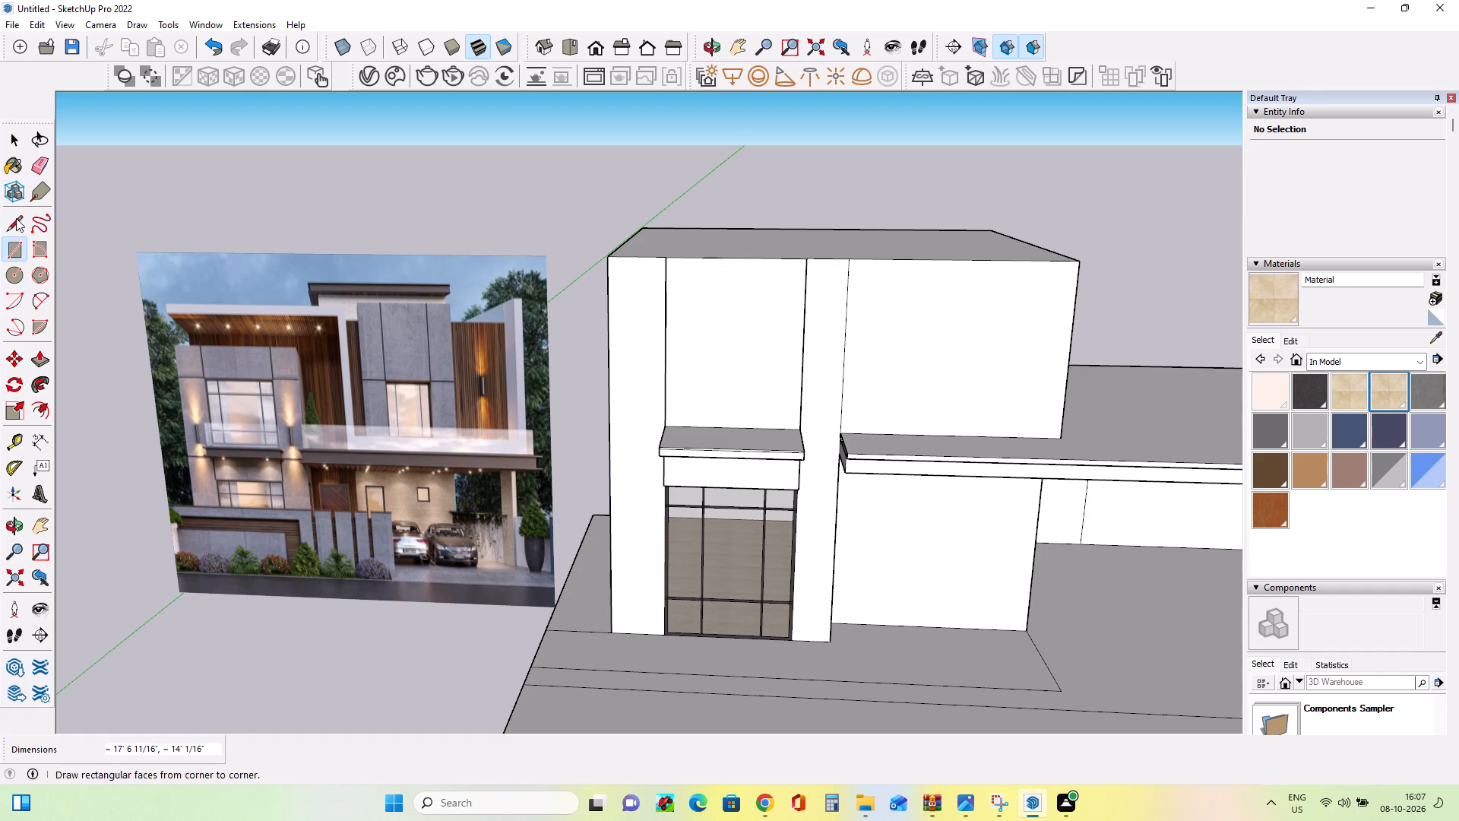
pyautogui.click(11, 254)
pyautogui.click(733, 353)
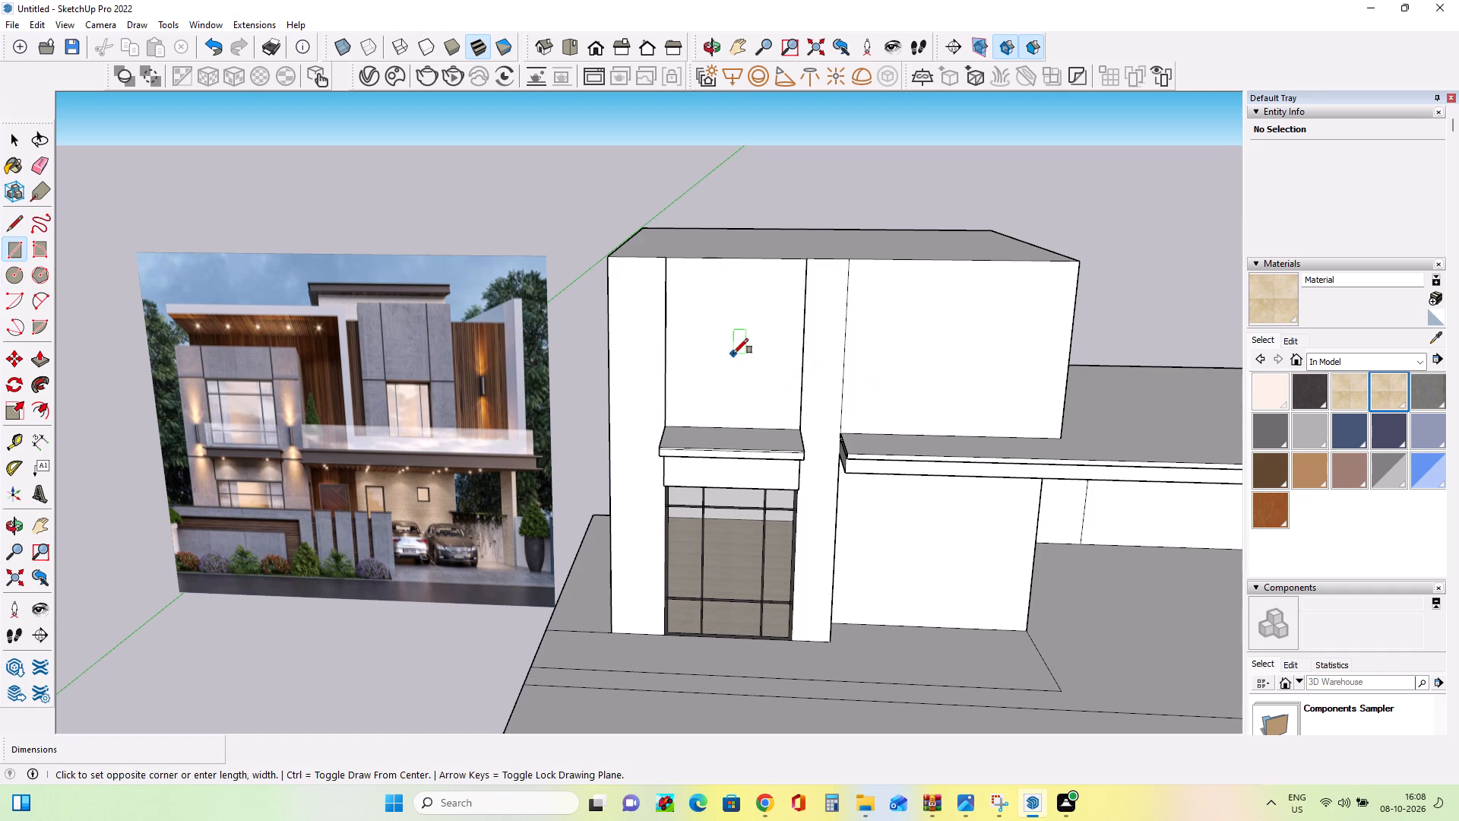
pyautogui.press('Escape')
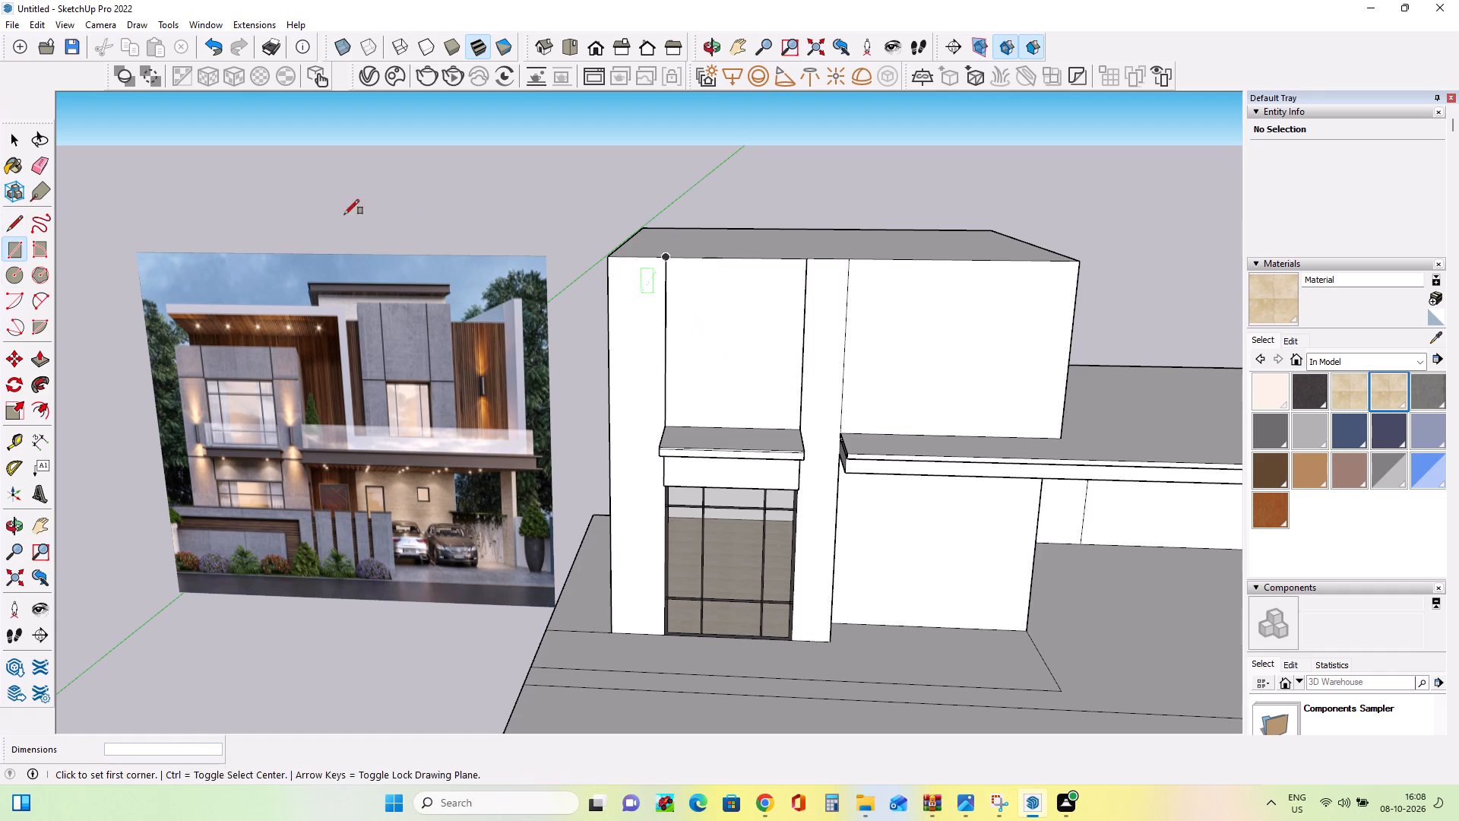
# Offset the outline of the upper-storey wall face above the ledge inward by about 7 15/16" to form a window frame border.
pyautogui.click(41, 423)
pyautogui.click(42, 411)
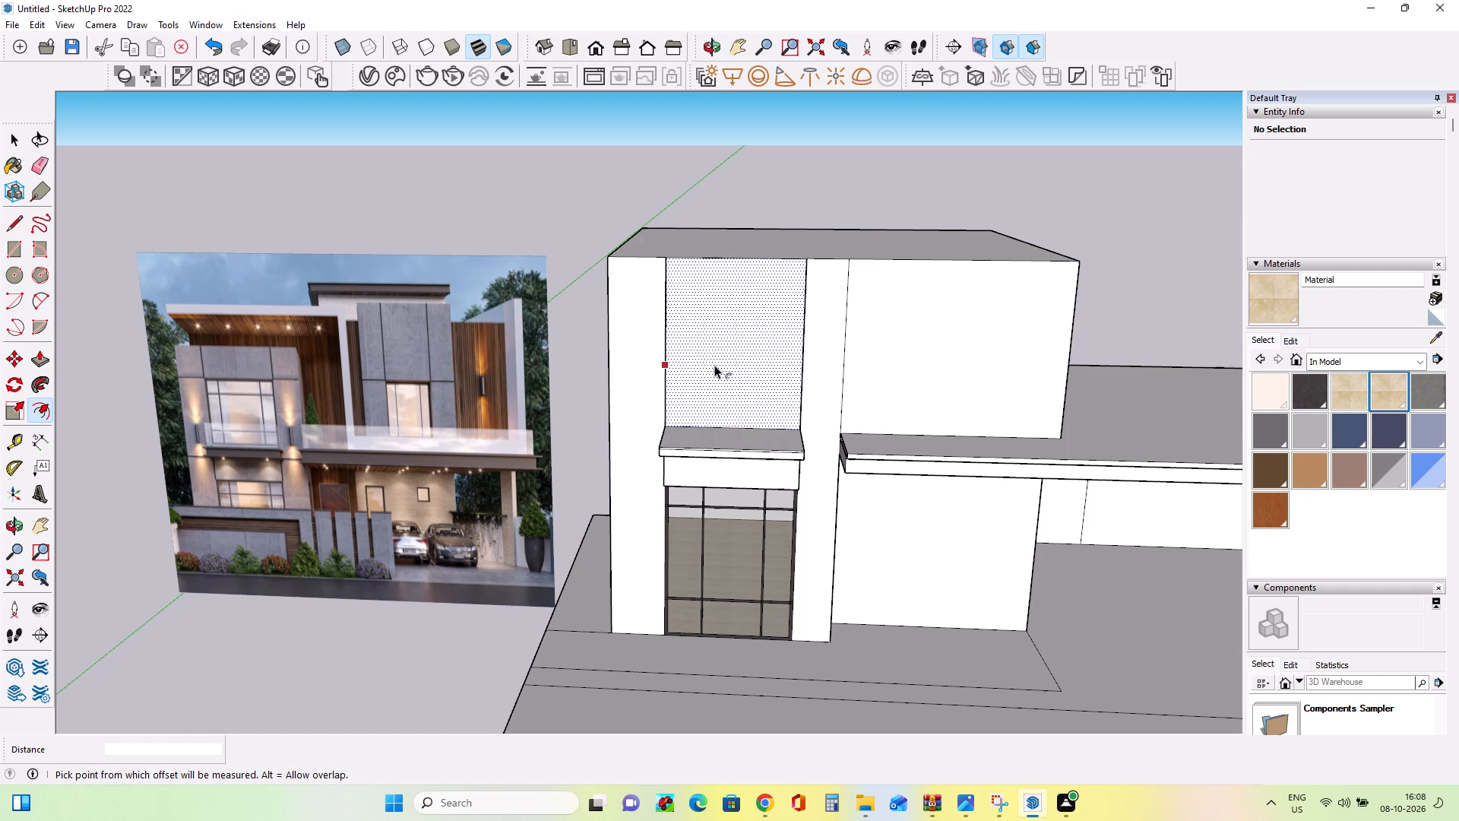
pyautogui.click(728, 350)
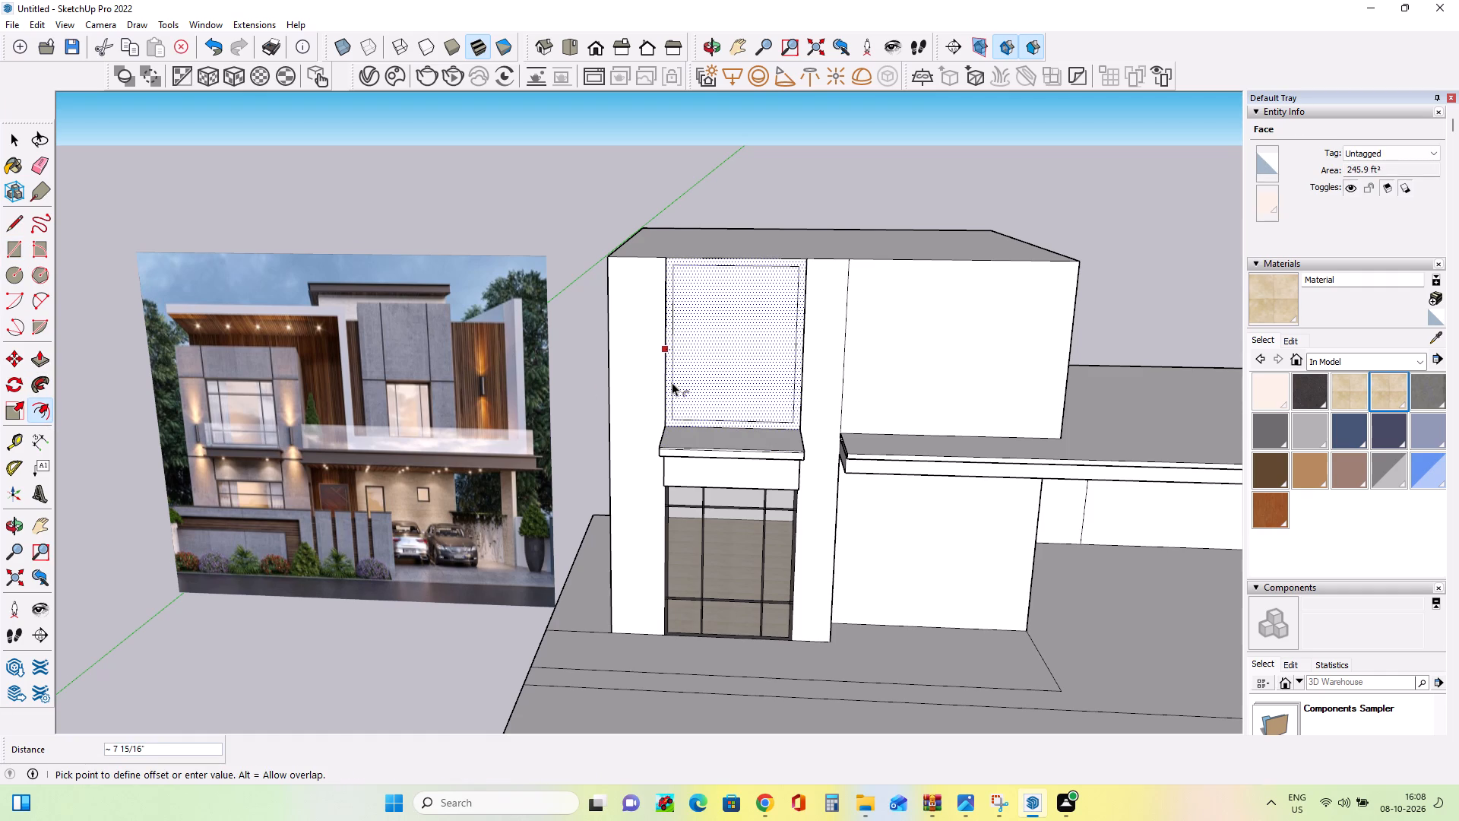
pyautogui.click(671, 383)
pyautogui.scroll(-4, 733, 398)
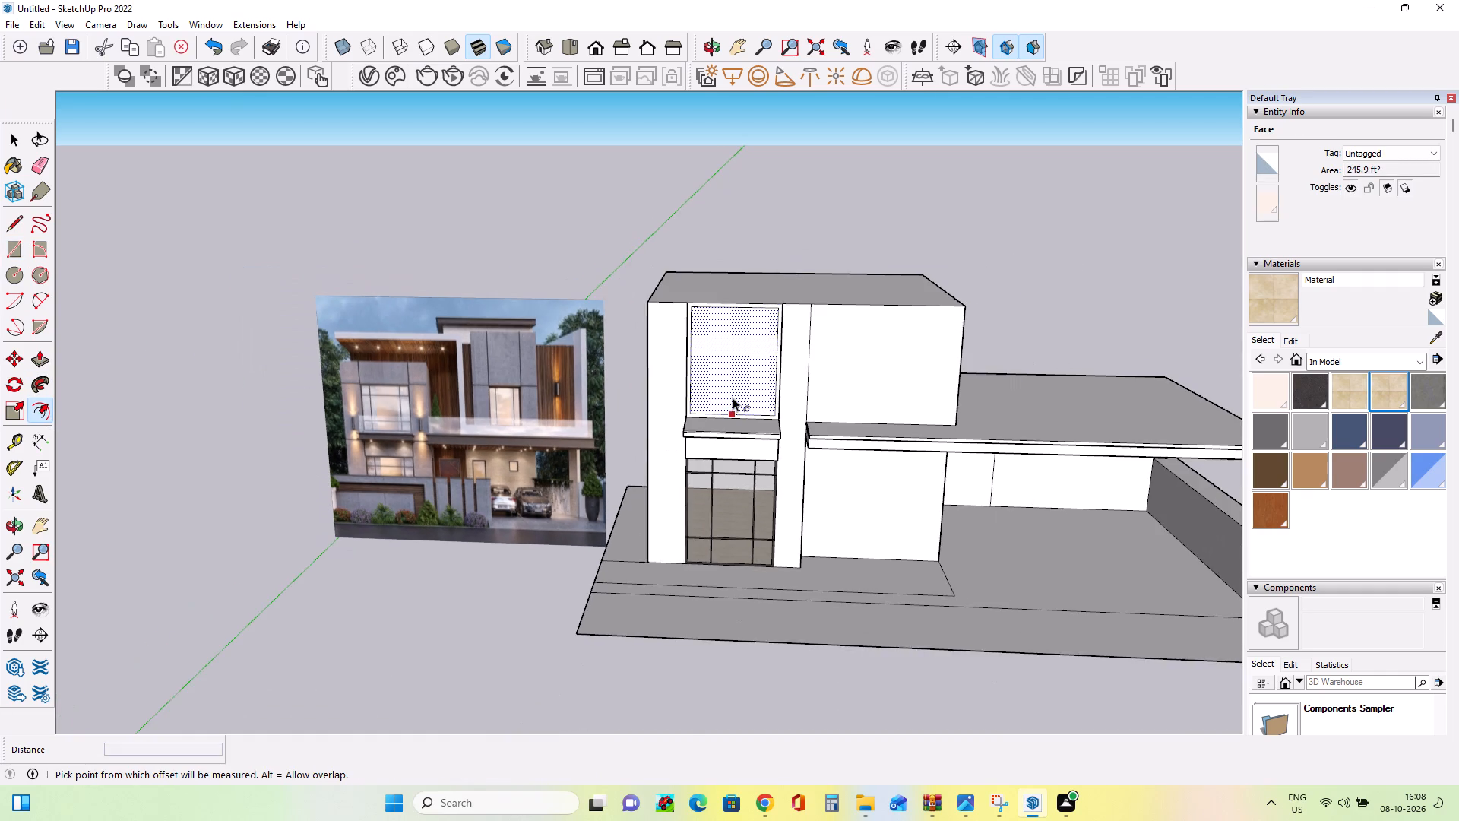
pyautogui.scroll(-3, 733, 398)
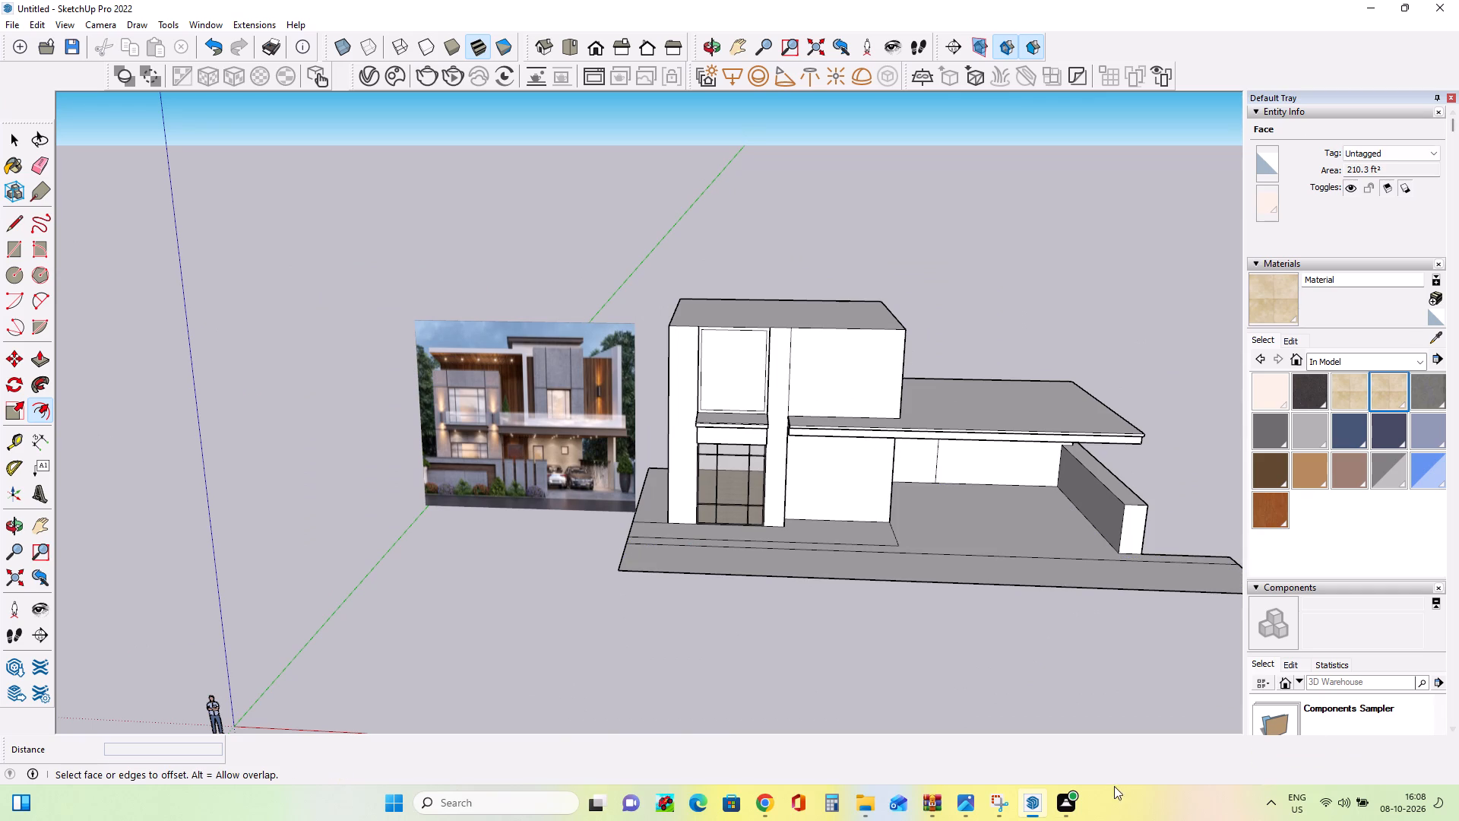
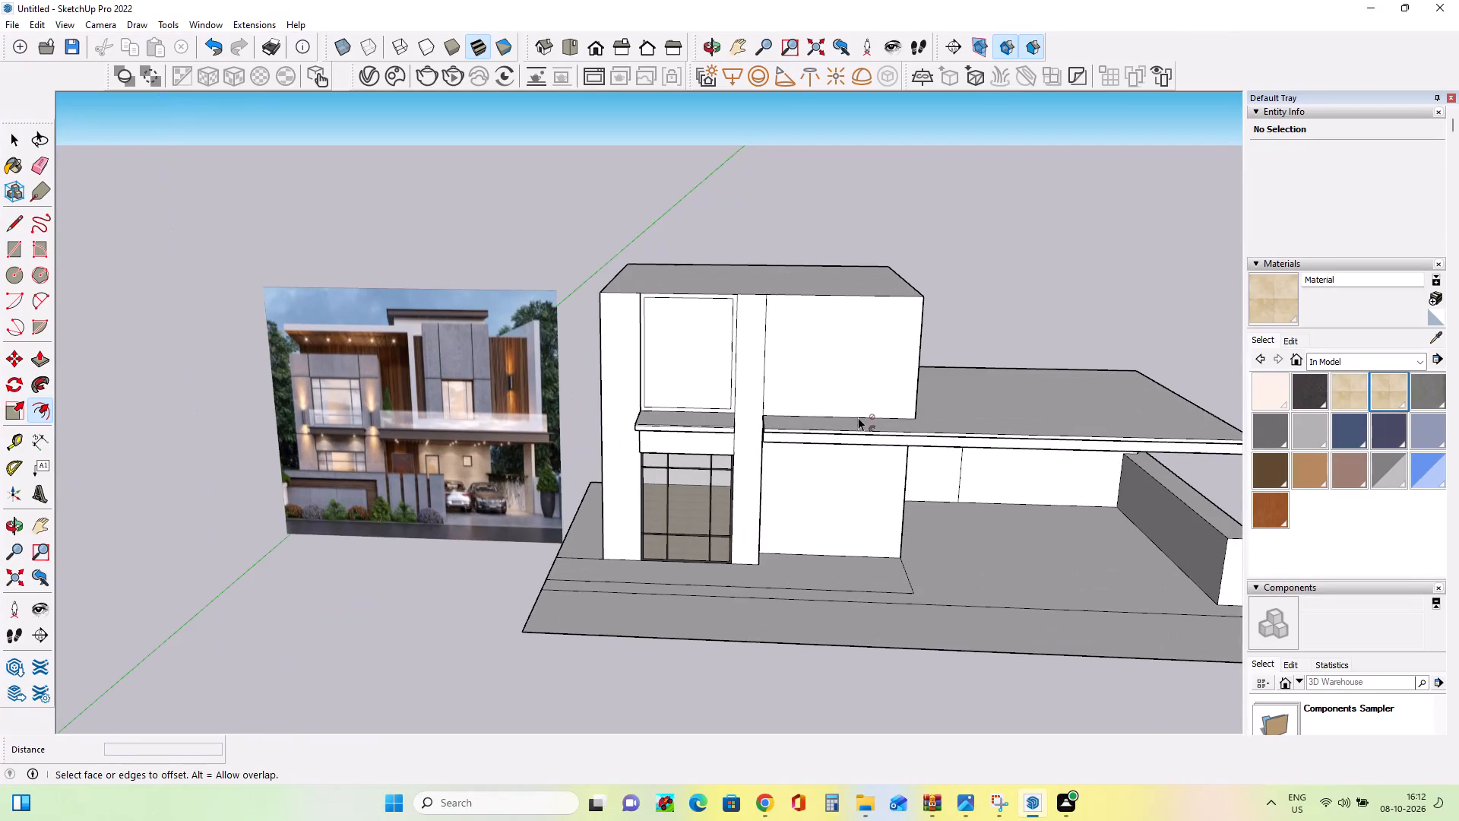
# Undo the last offset and offset the upper-storey wall face's outline inward again as a narrower window frame border.
pyautogui.moveTo(697, 417); pyautogui.dragTo(797, 452, button='middle')
pyautogui.scroll(3, 712, 347)
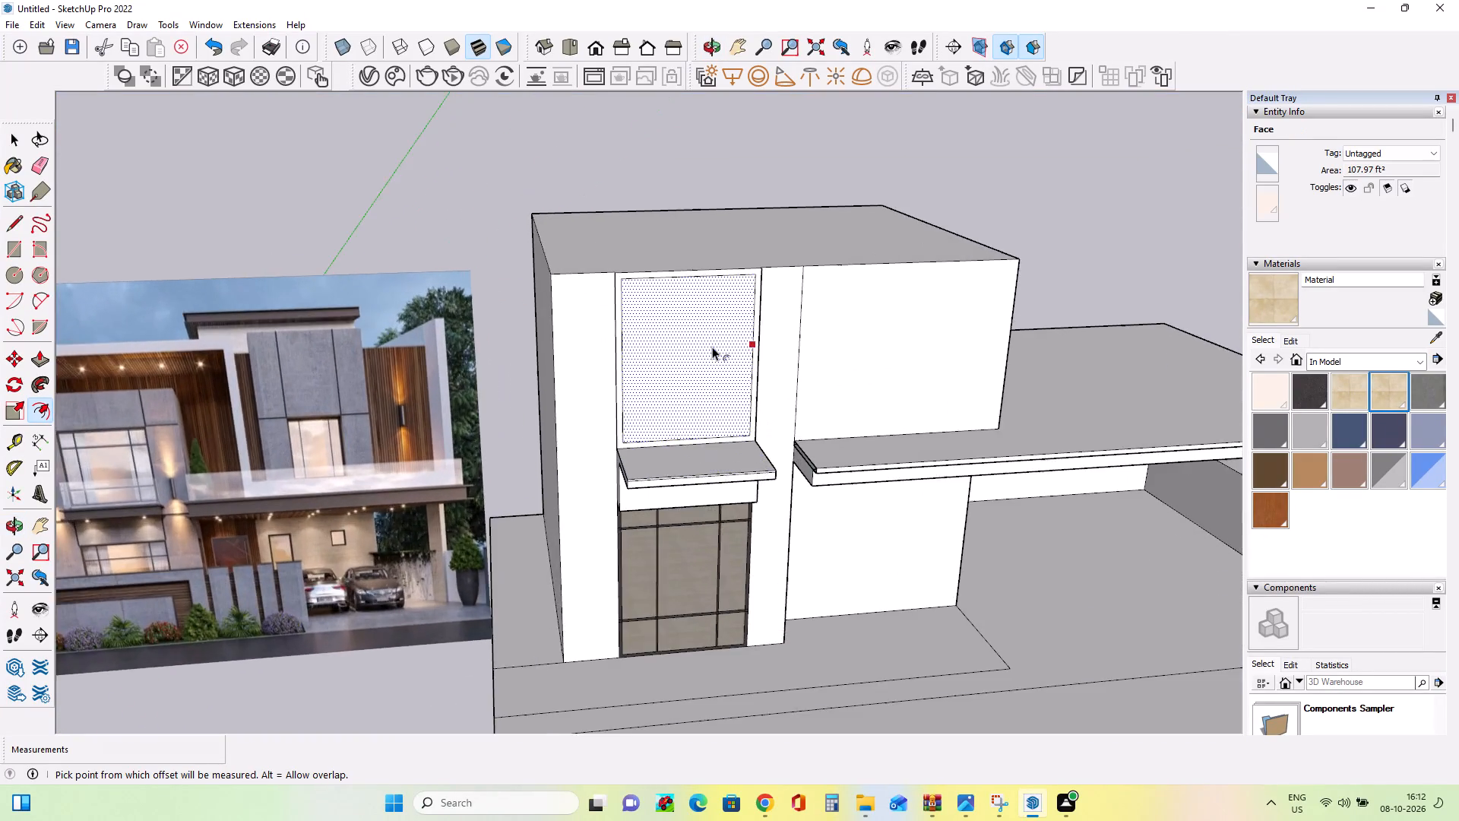
pyautogui.scroll(5, 712, 347)
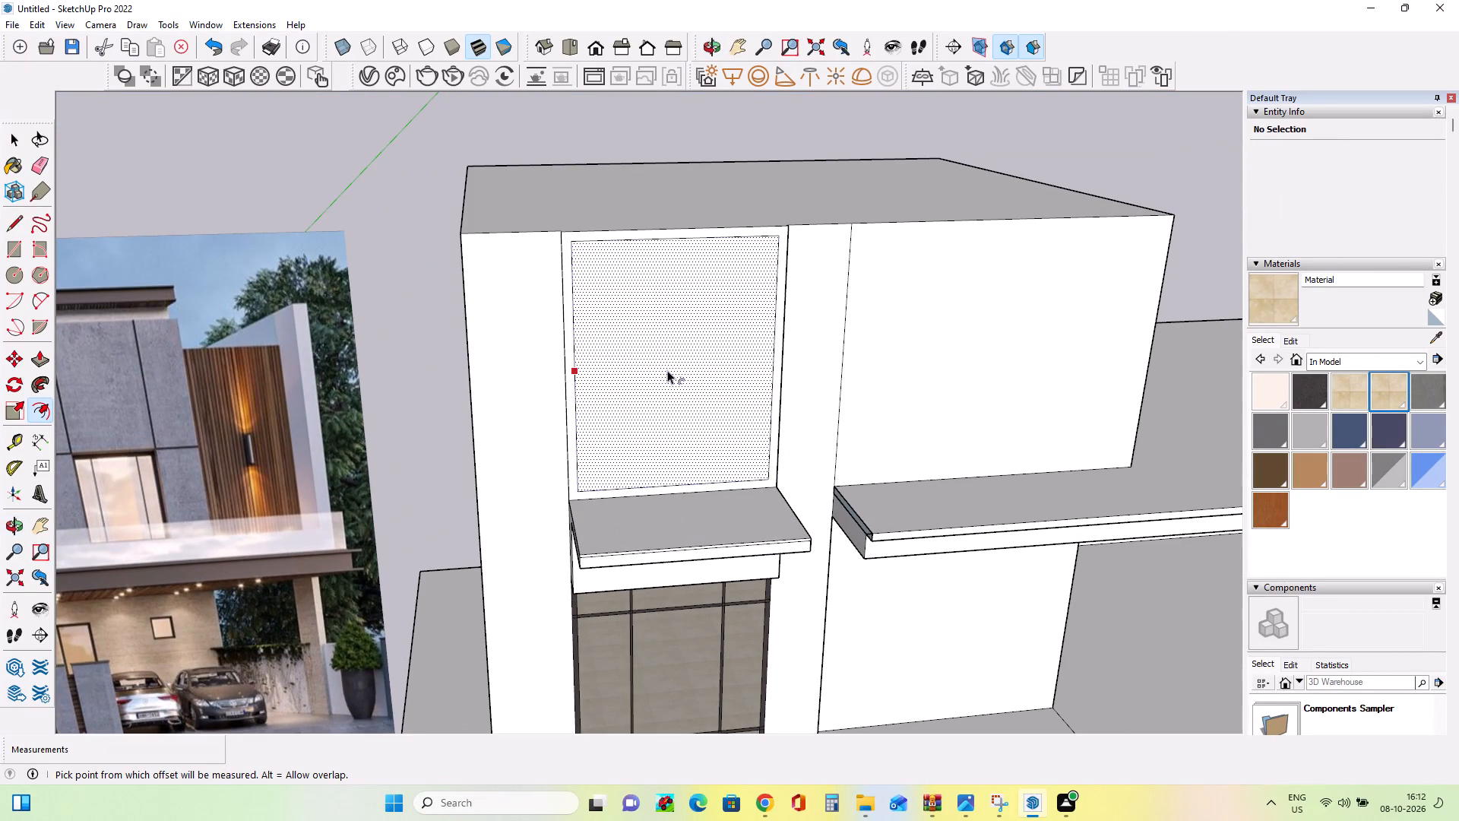
pyautogui.hotkey('ctrl', 'z')
pyautogui.click(672, 347)
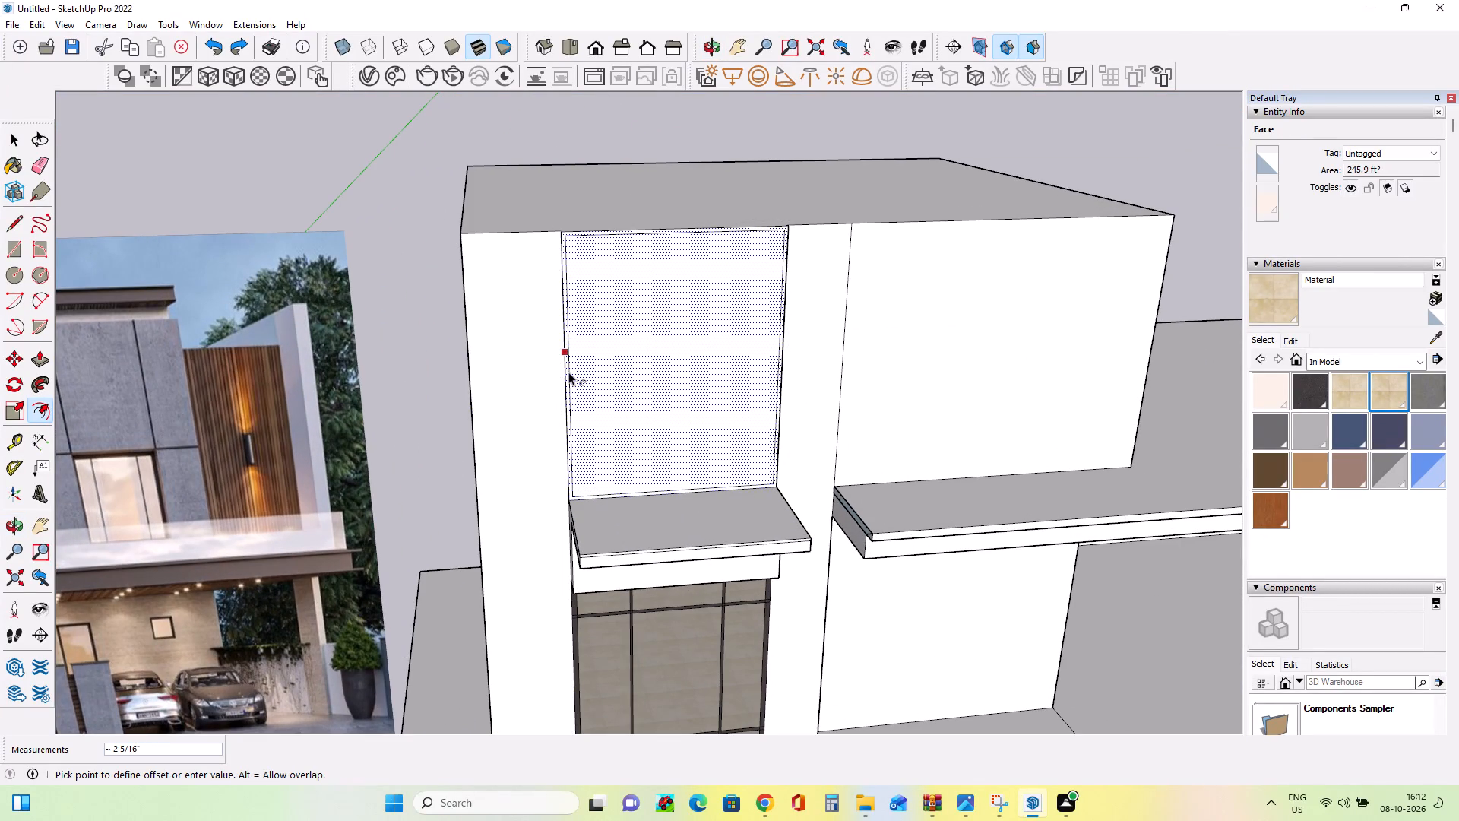
pyautogui.click(571, 372)
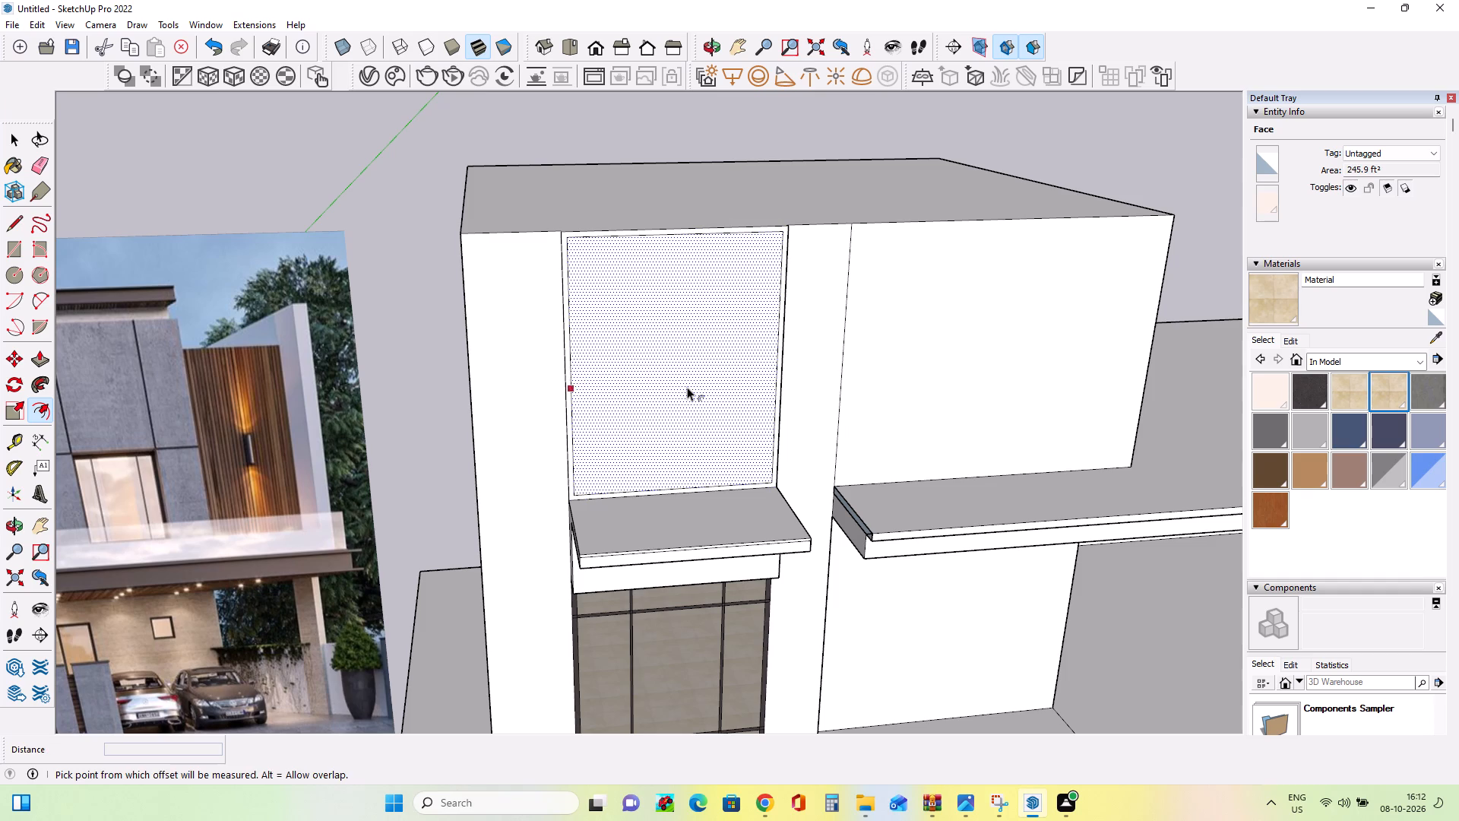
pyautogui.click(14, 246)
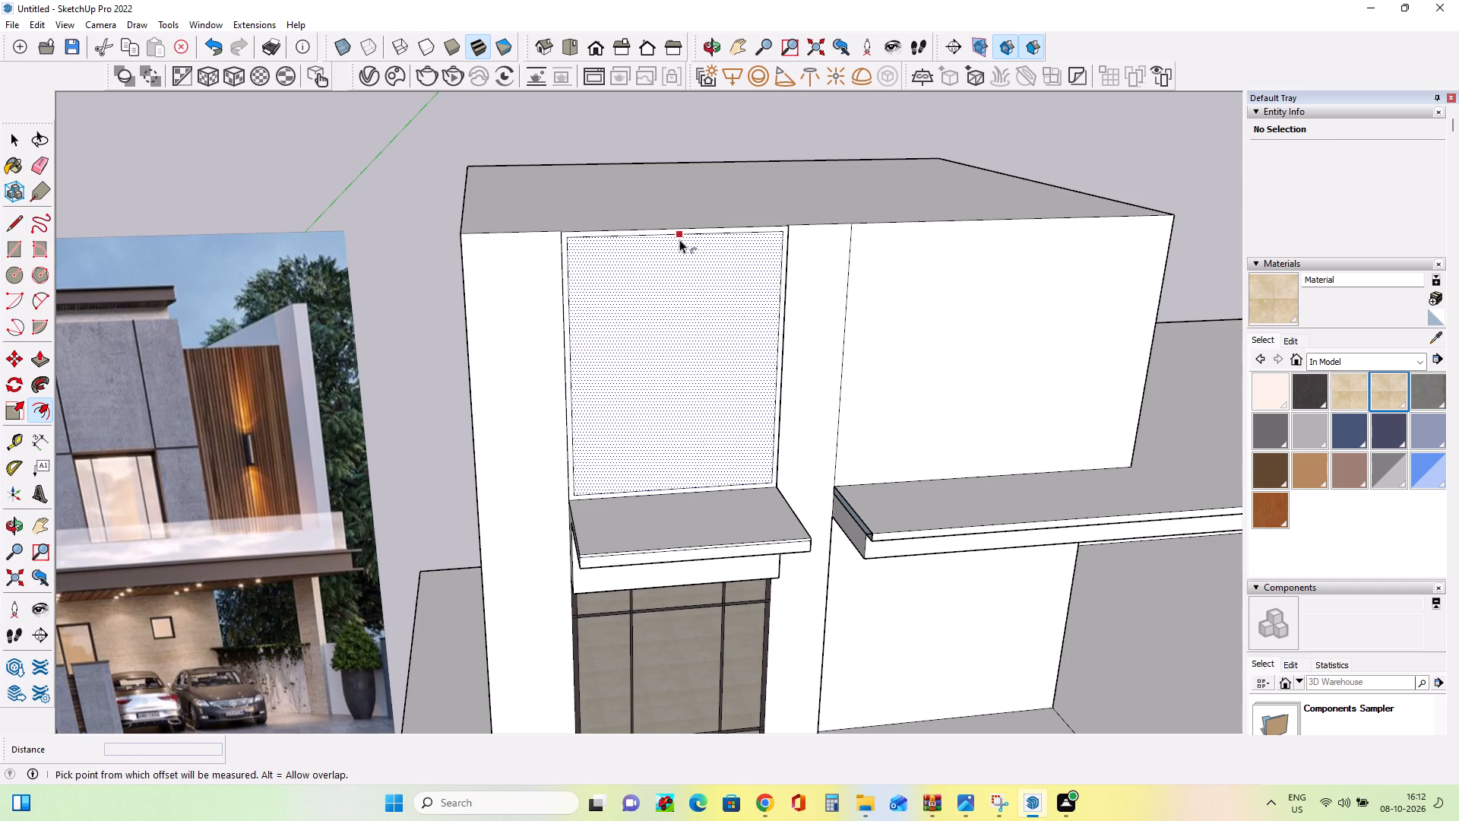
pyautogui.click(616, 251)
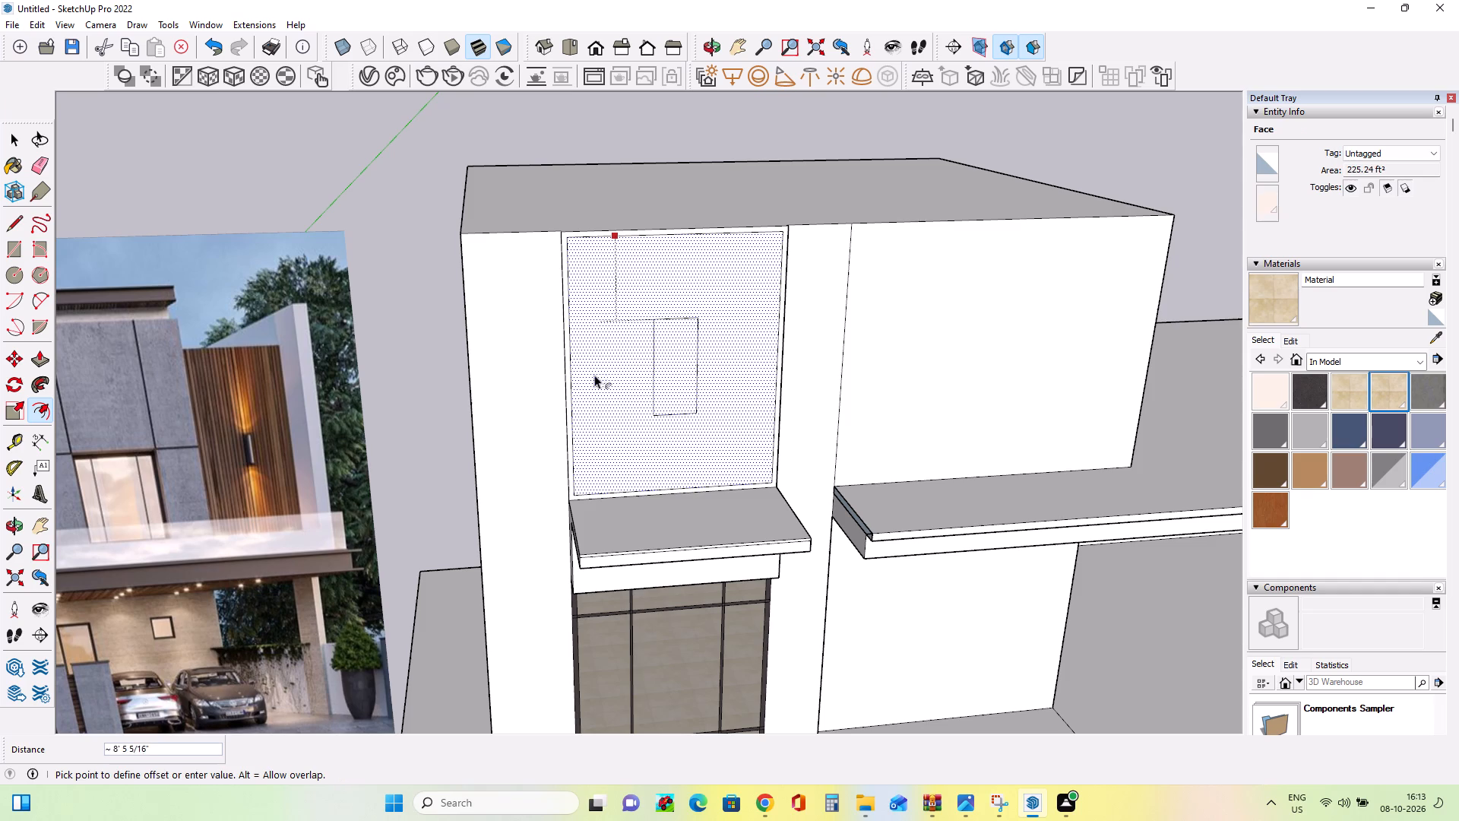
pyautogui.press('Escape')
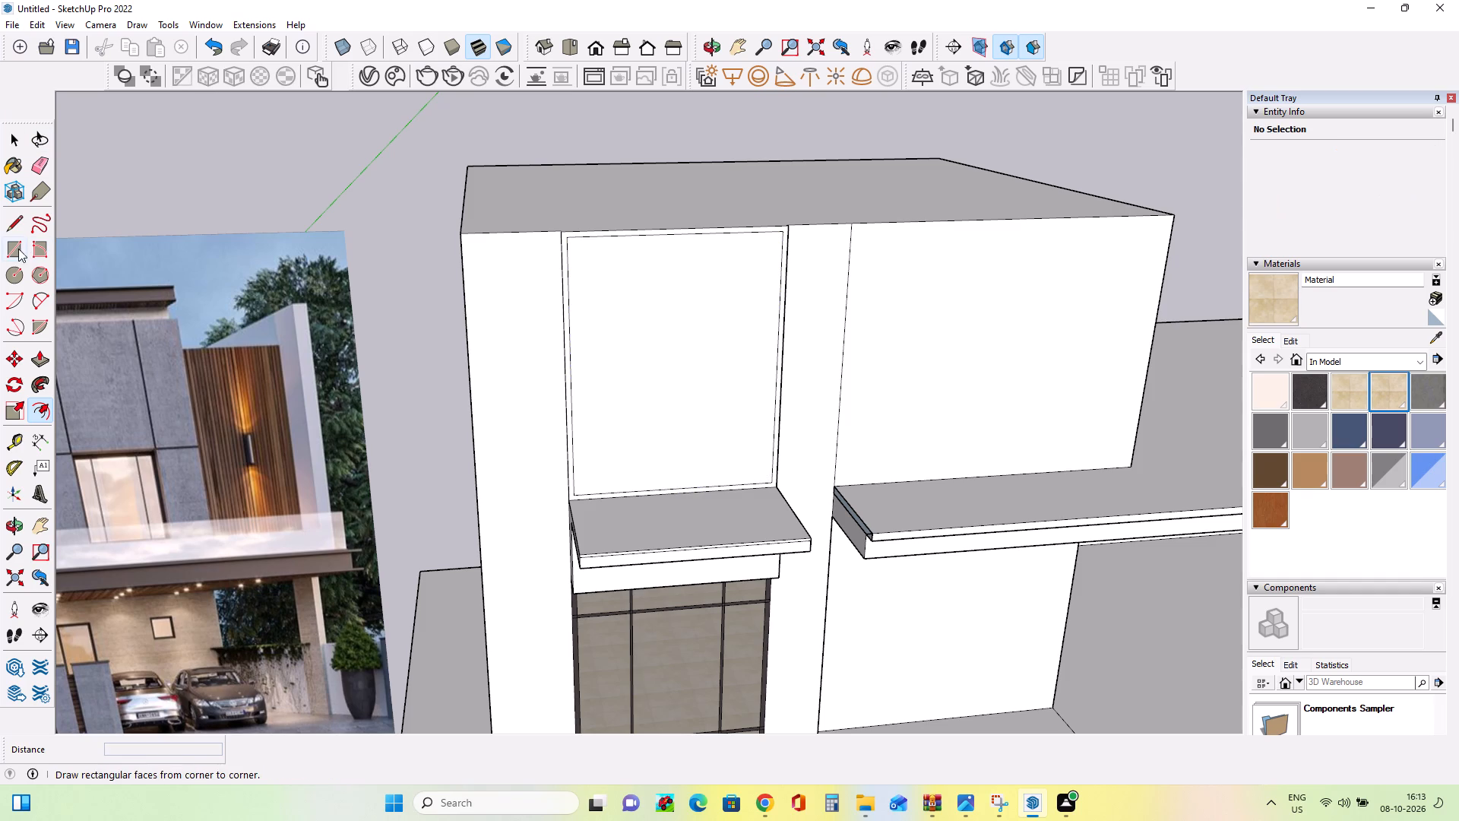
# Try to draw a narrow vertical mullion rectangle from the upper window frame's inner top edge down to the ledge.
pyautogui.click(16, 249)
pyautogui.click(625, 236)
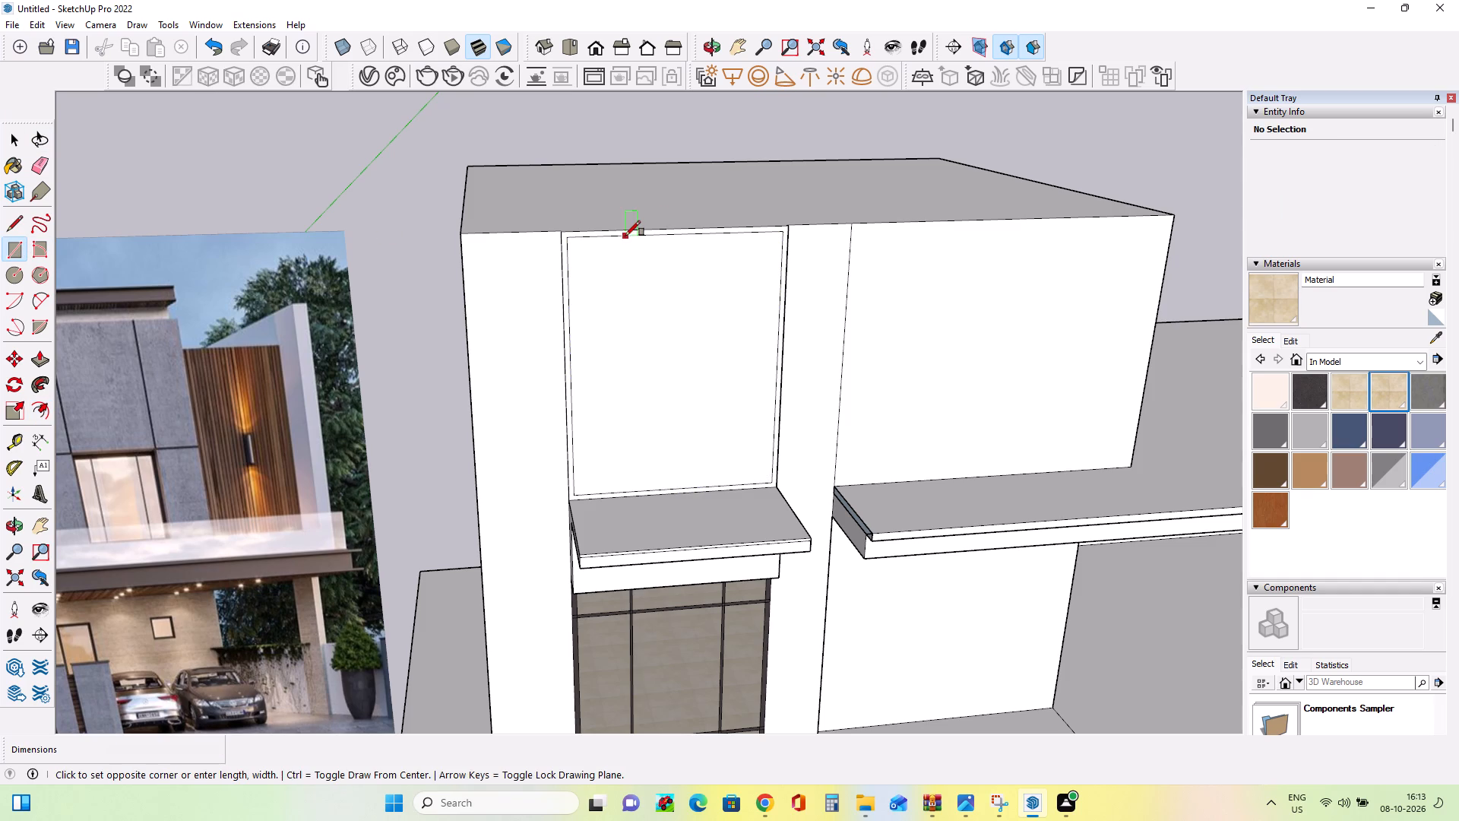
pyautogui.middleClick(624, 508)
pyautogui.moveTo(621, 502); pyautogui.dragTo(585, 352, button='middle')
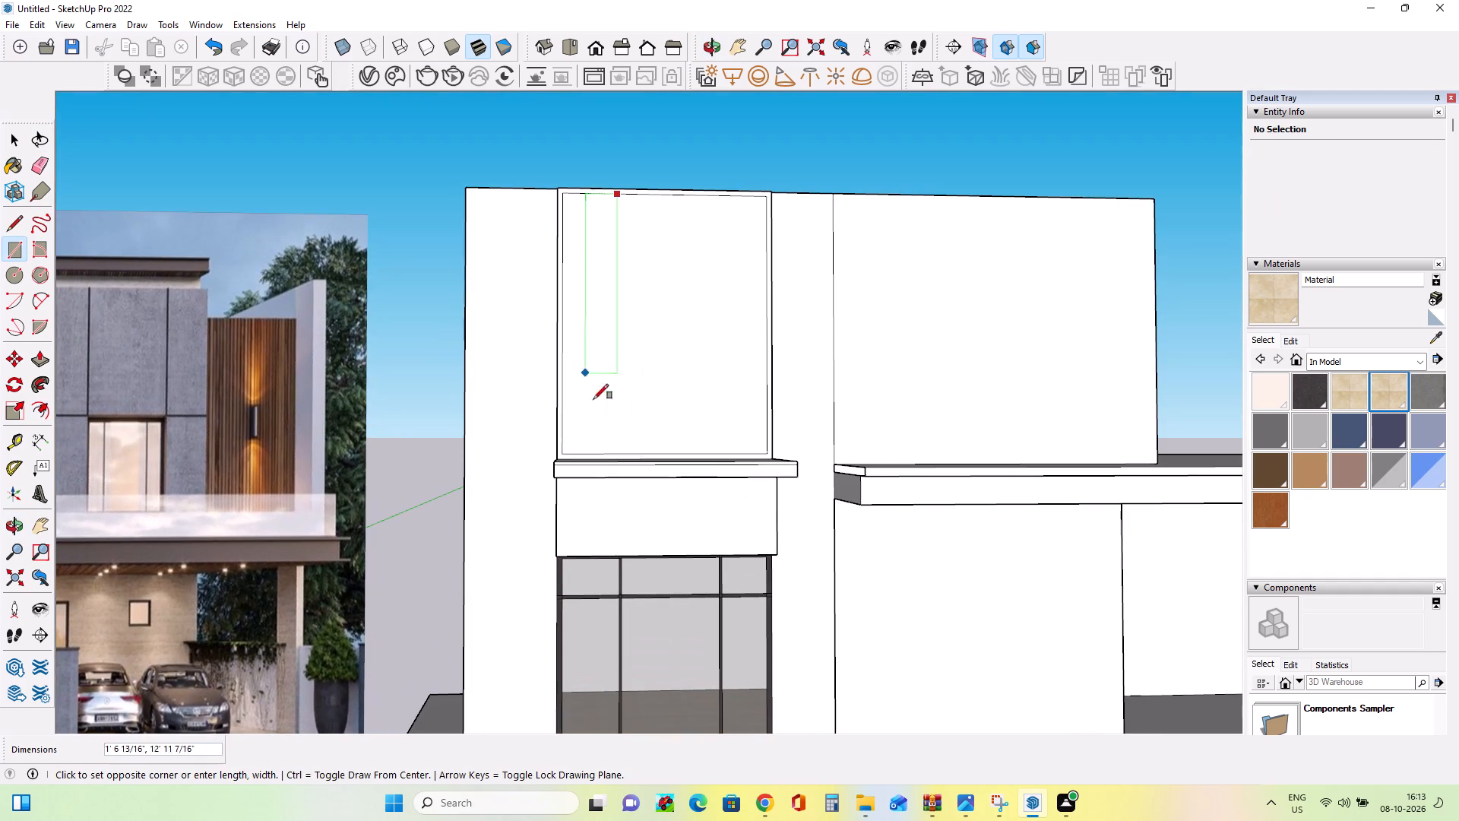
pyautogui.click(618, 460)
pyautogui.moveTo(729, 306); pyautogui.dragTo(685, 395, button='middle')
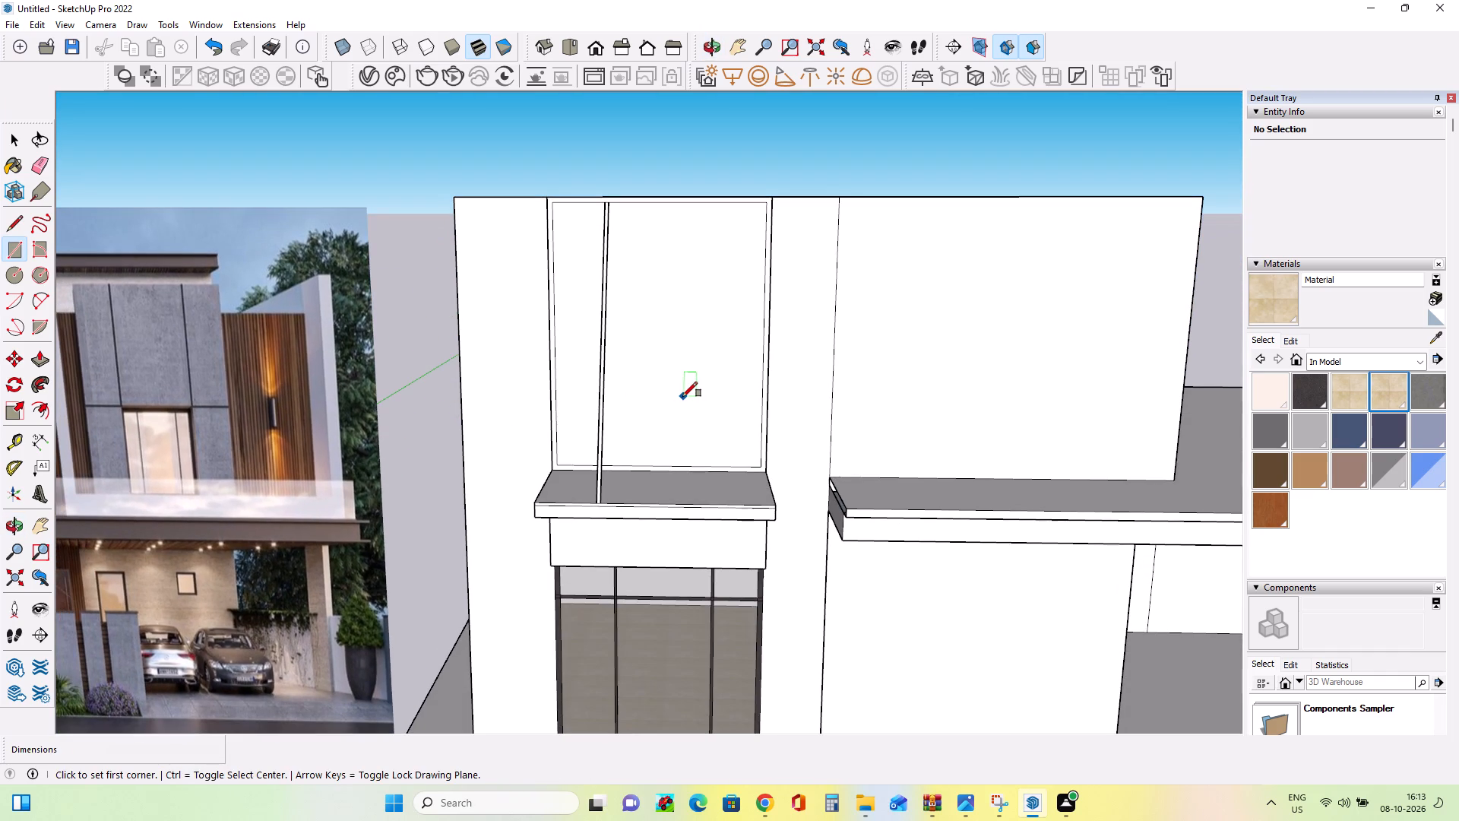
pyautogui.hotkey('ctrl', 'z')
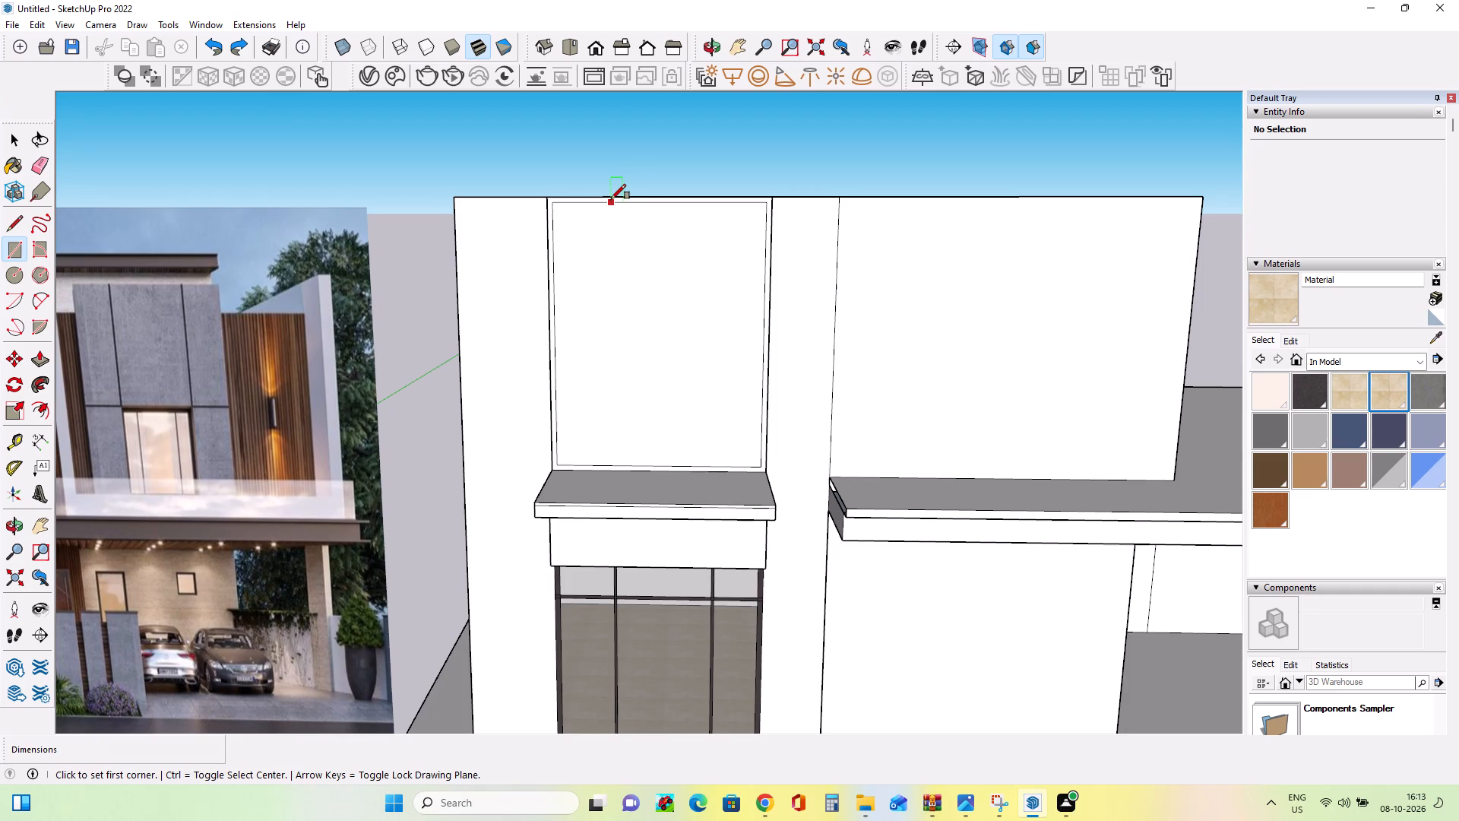
# Draw the left vertical mullion as a rectangle about 1 11/16" by 17' 2 5/8" from the frame's inner top edge to the ledge.
pyautogui.click(611, 199)
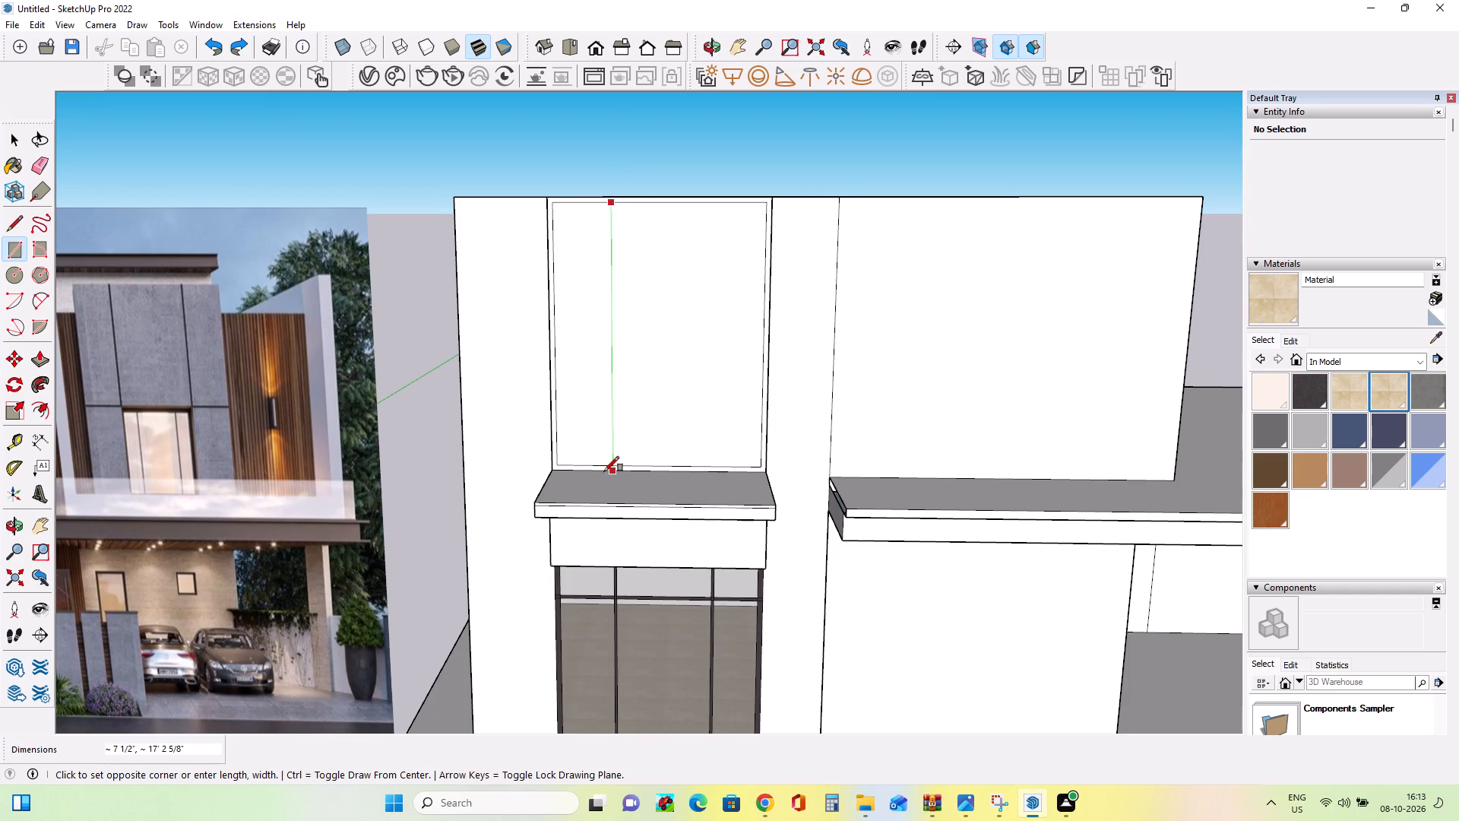
pyautogui.scroll(4, 600, 472)
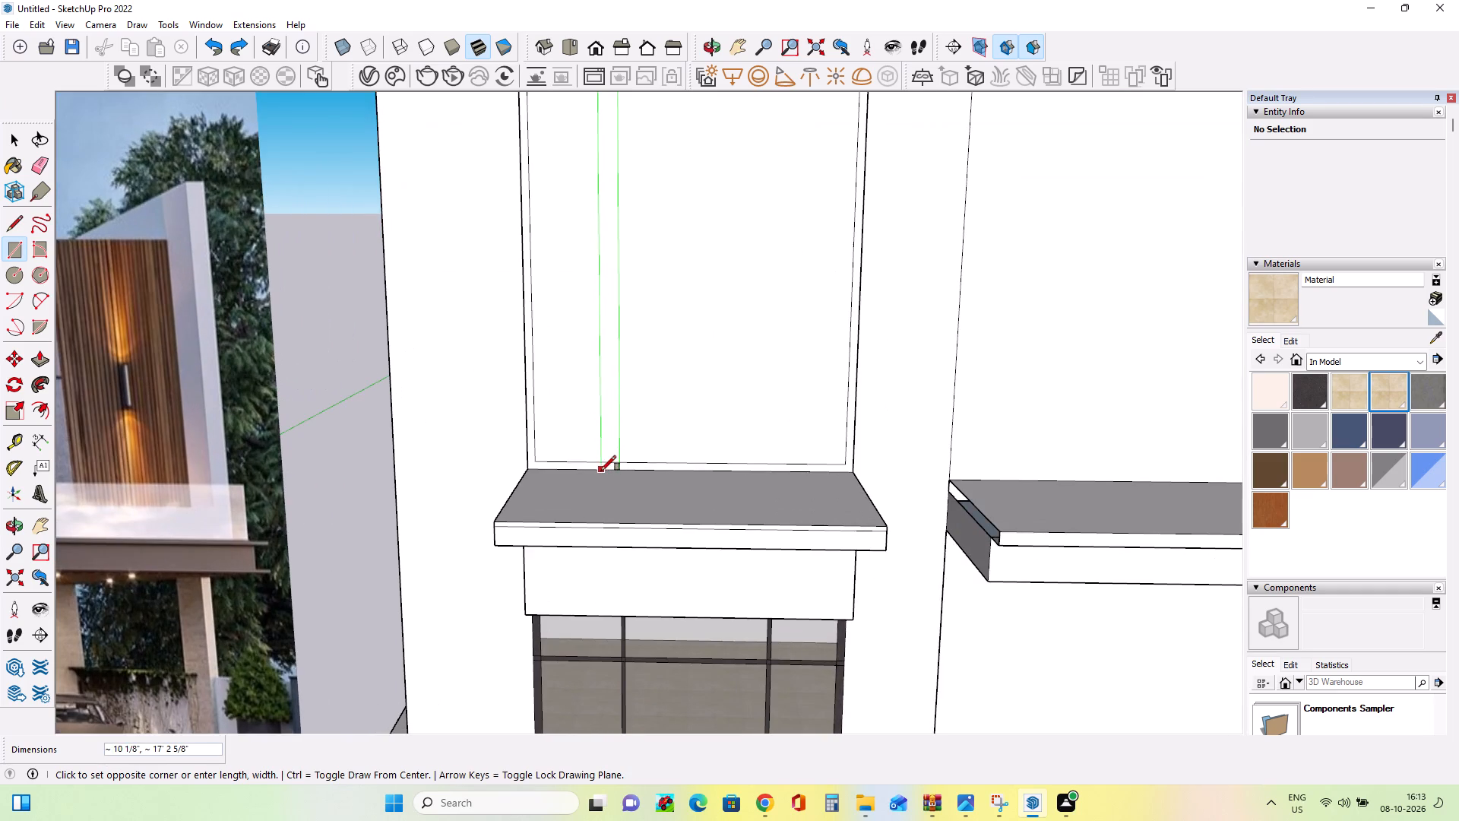
pyautogui.scroll(3, 601, 471)
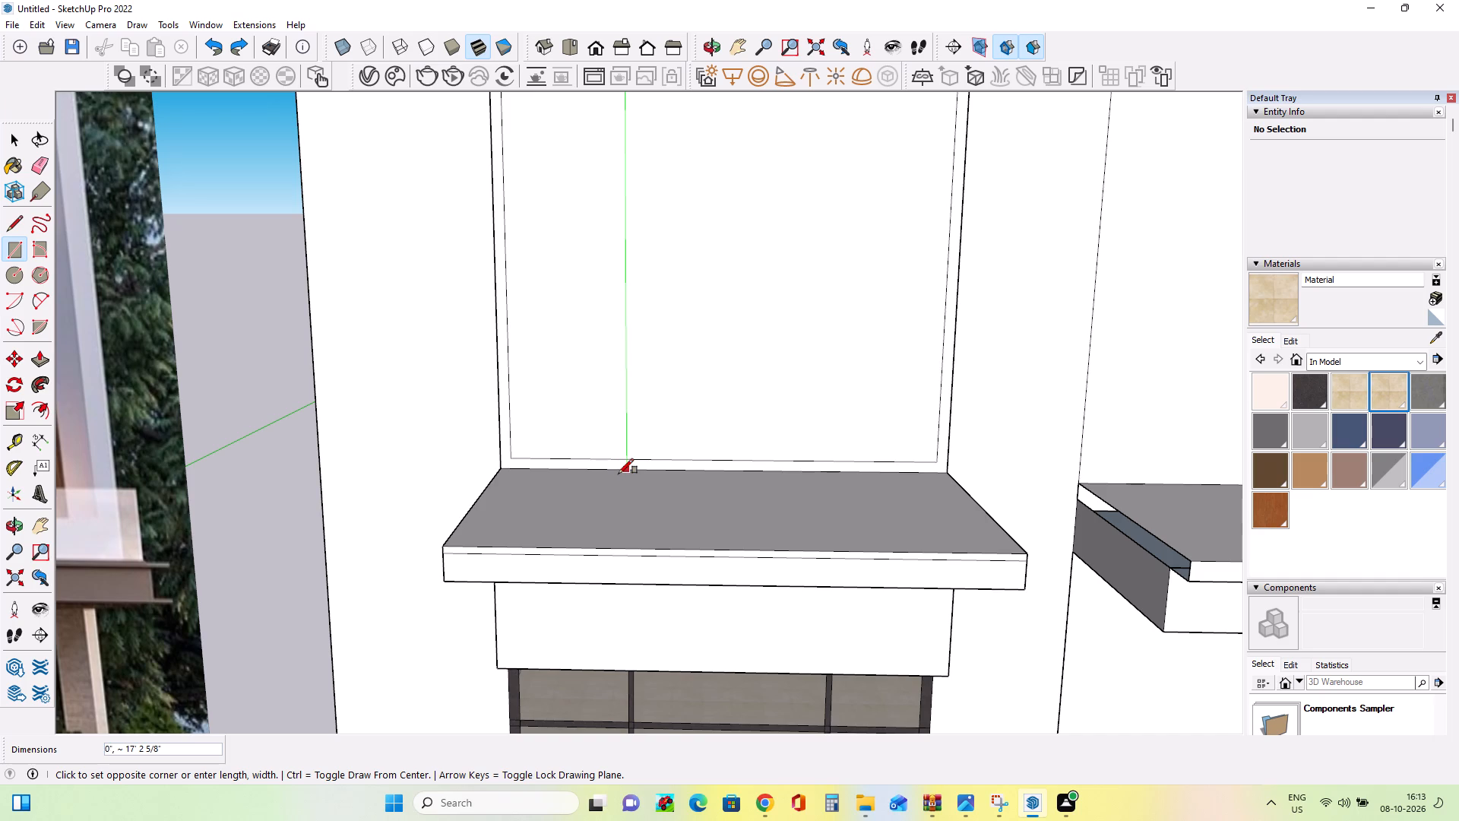
pyautogui.scroll(6, 619, 474)
pyautogui.scroll(-1, 619, 474)
pyautogui.scroll(2, 619, 474)
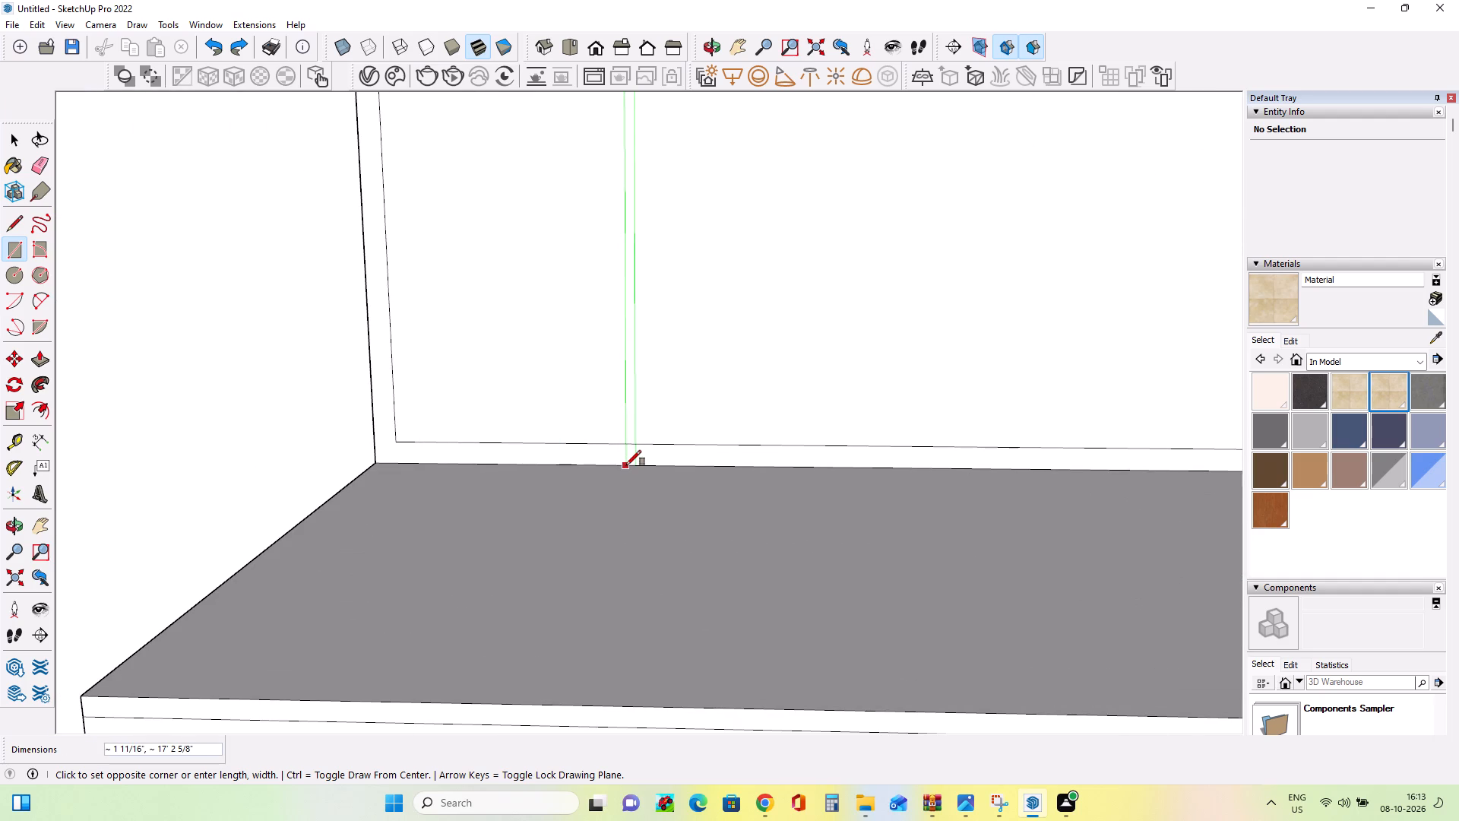
pyautogui.click(626, 465)
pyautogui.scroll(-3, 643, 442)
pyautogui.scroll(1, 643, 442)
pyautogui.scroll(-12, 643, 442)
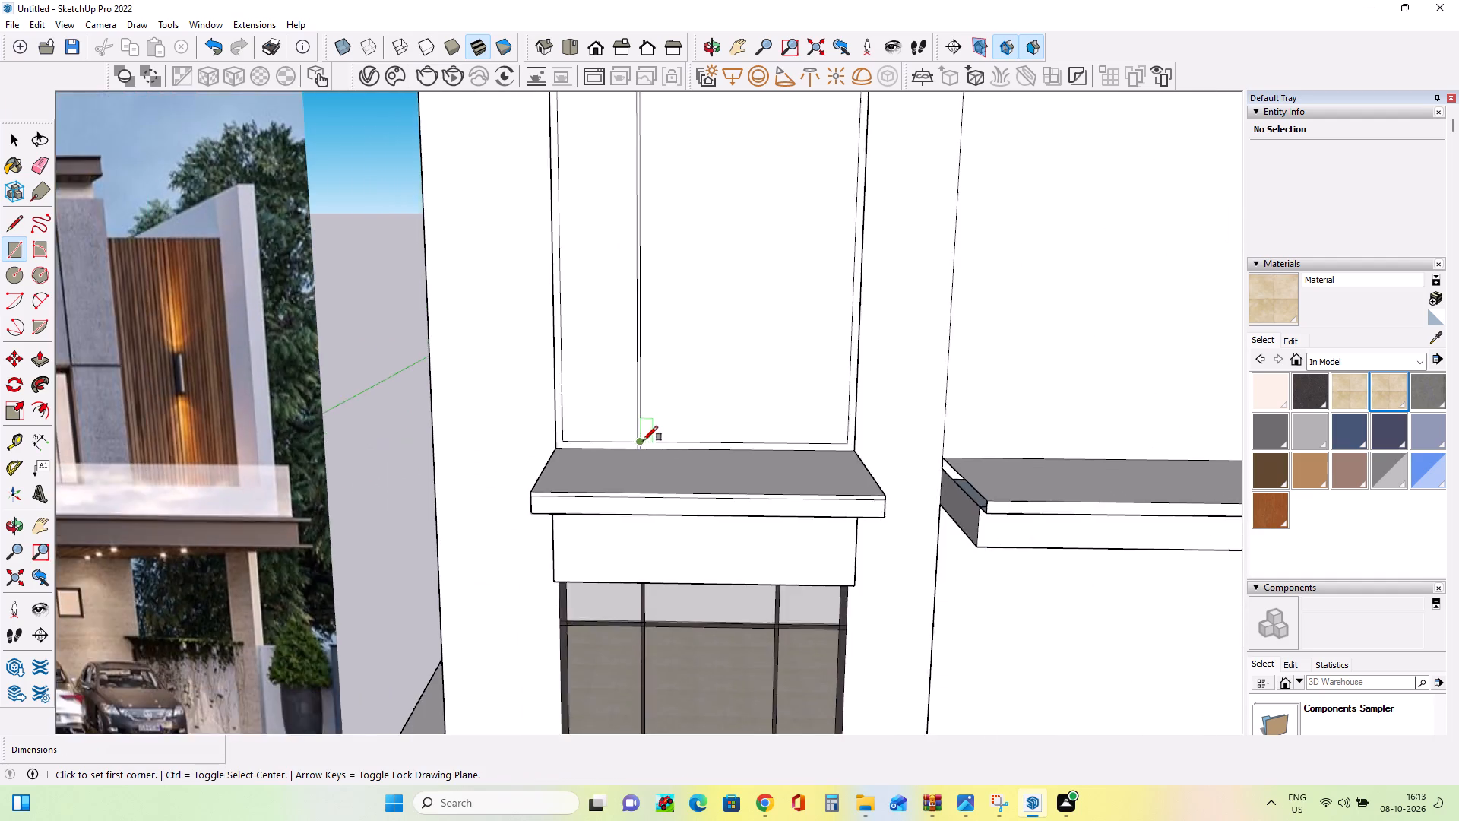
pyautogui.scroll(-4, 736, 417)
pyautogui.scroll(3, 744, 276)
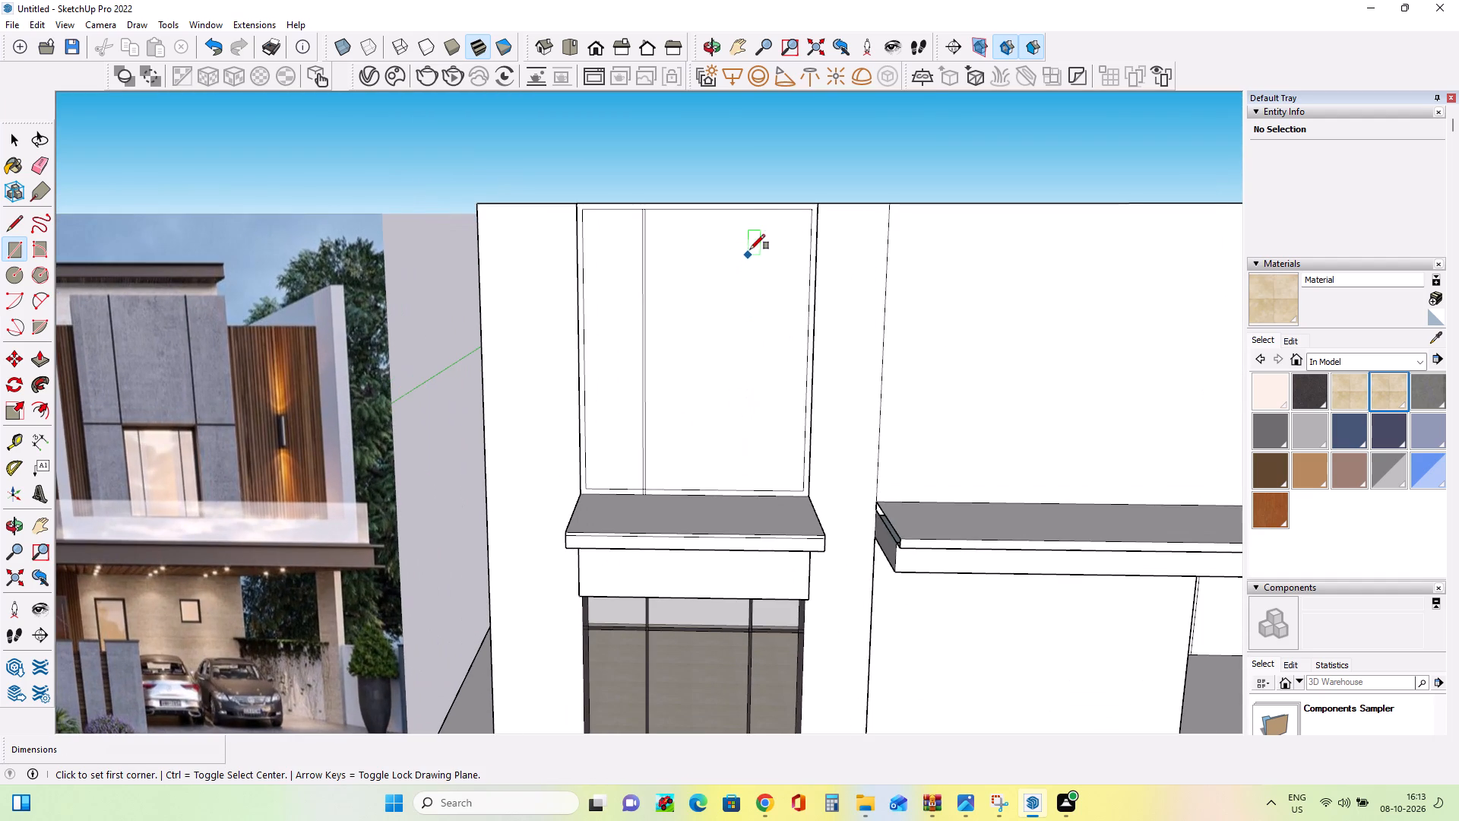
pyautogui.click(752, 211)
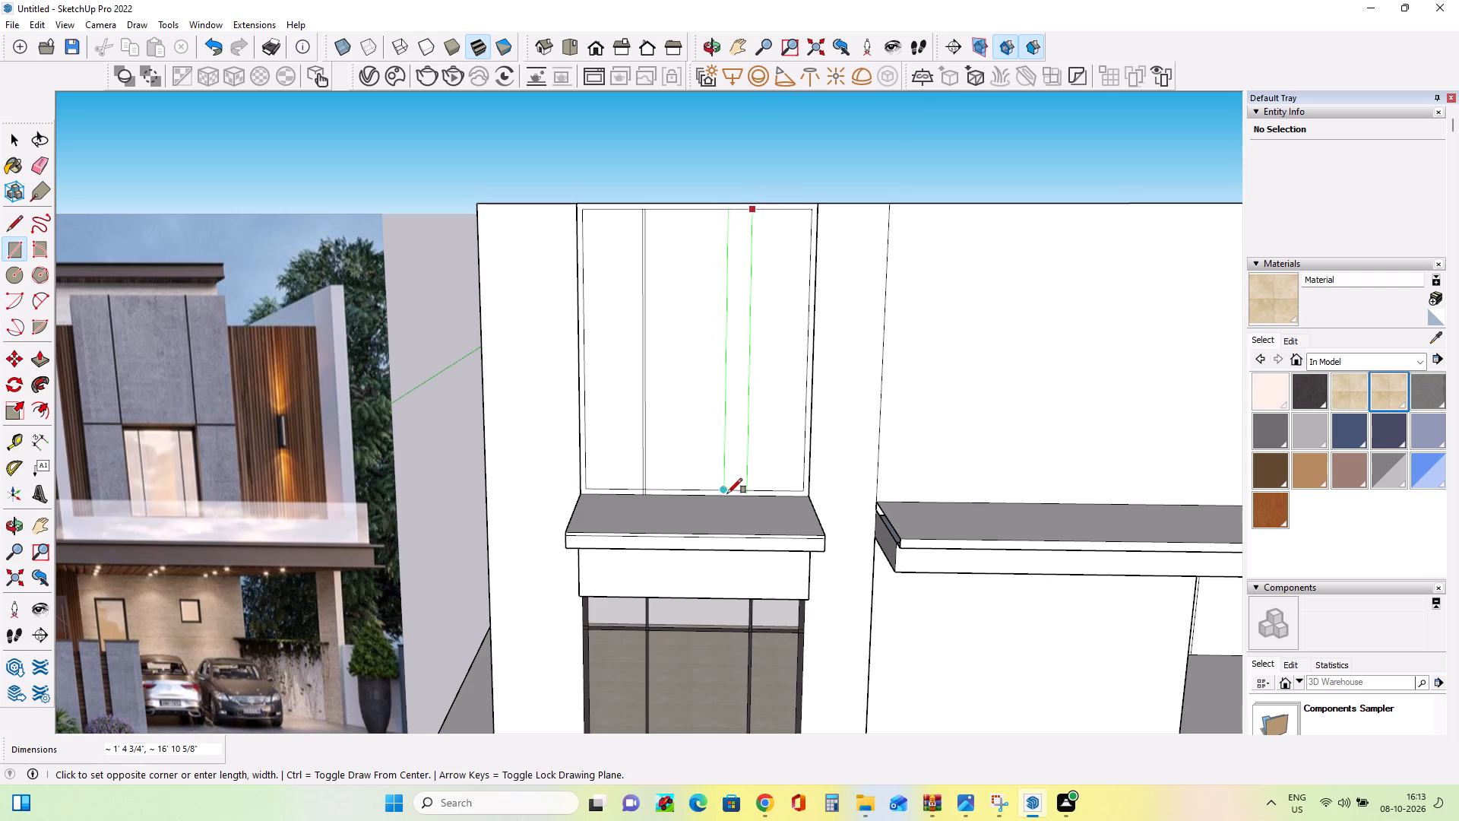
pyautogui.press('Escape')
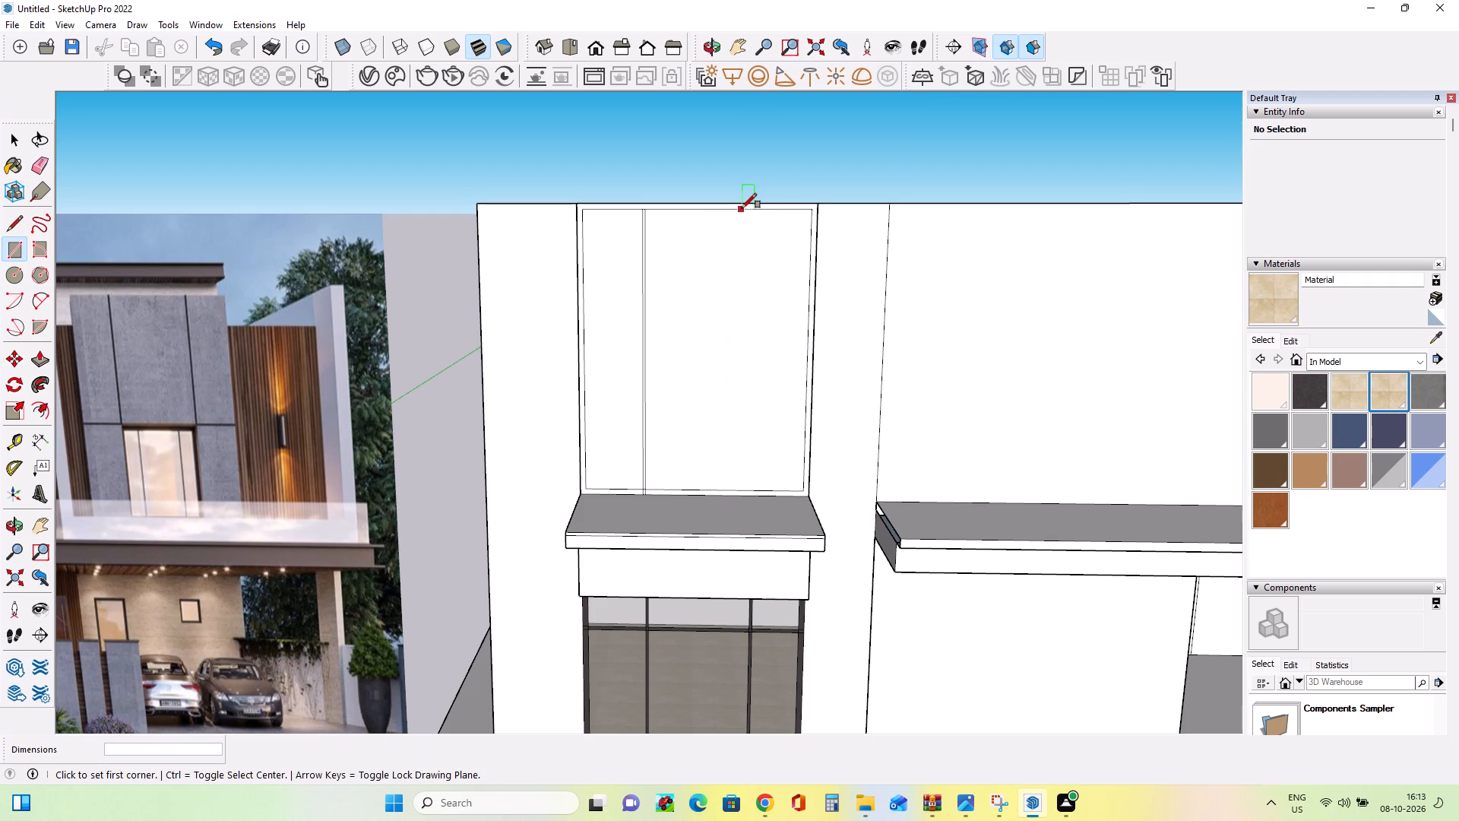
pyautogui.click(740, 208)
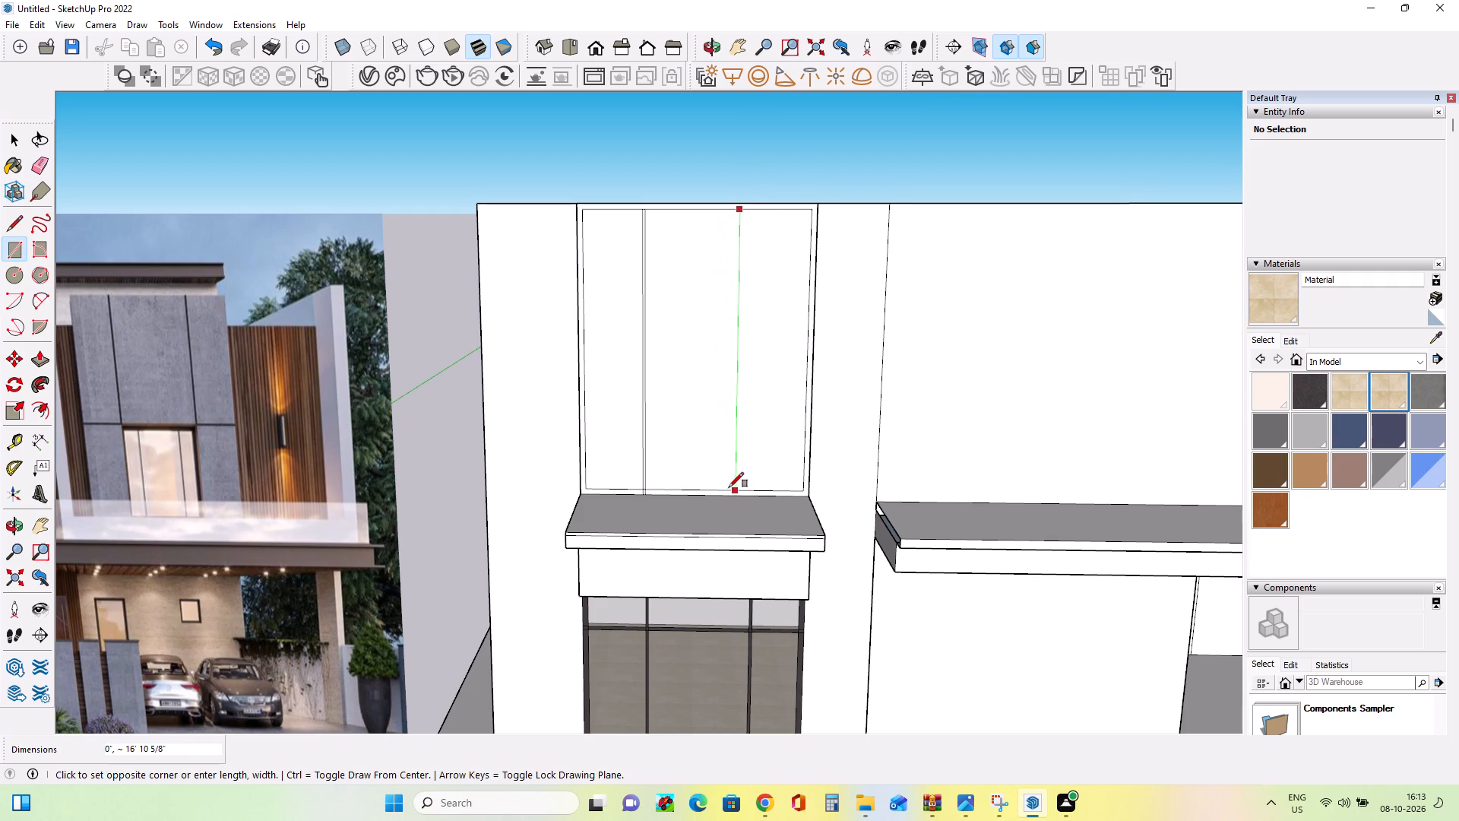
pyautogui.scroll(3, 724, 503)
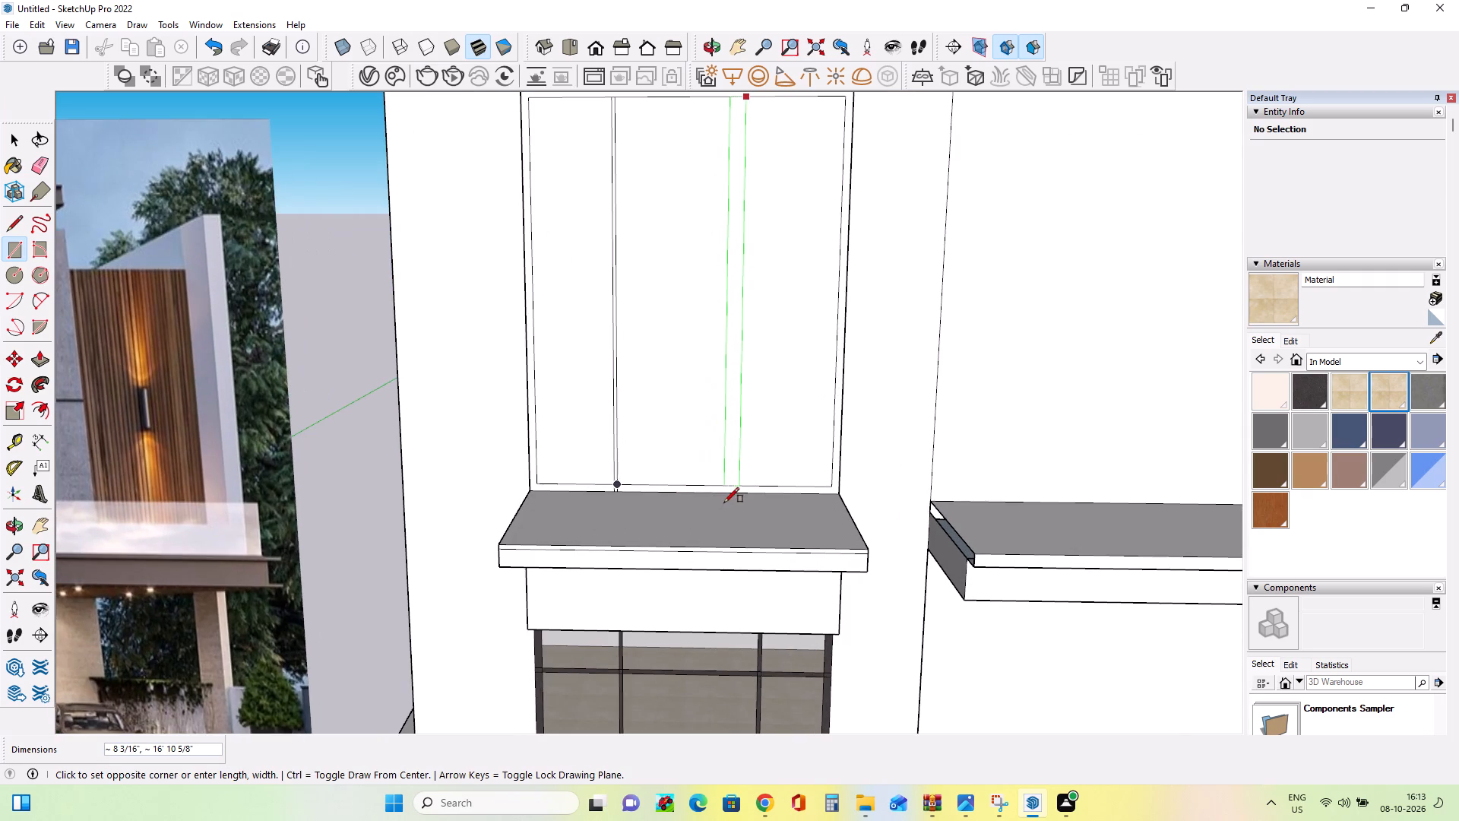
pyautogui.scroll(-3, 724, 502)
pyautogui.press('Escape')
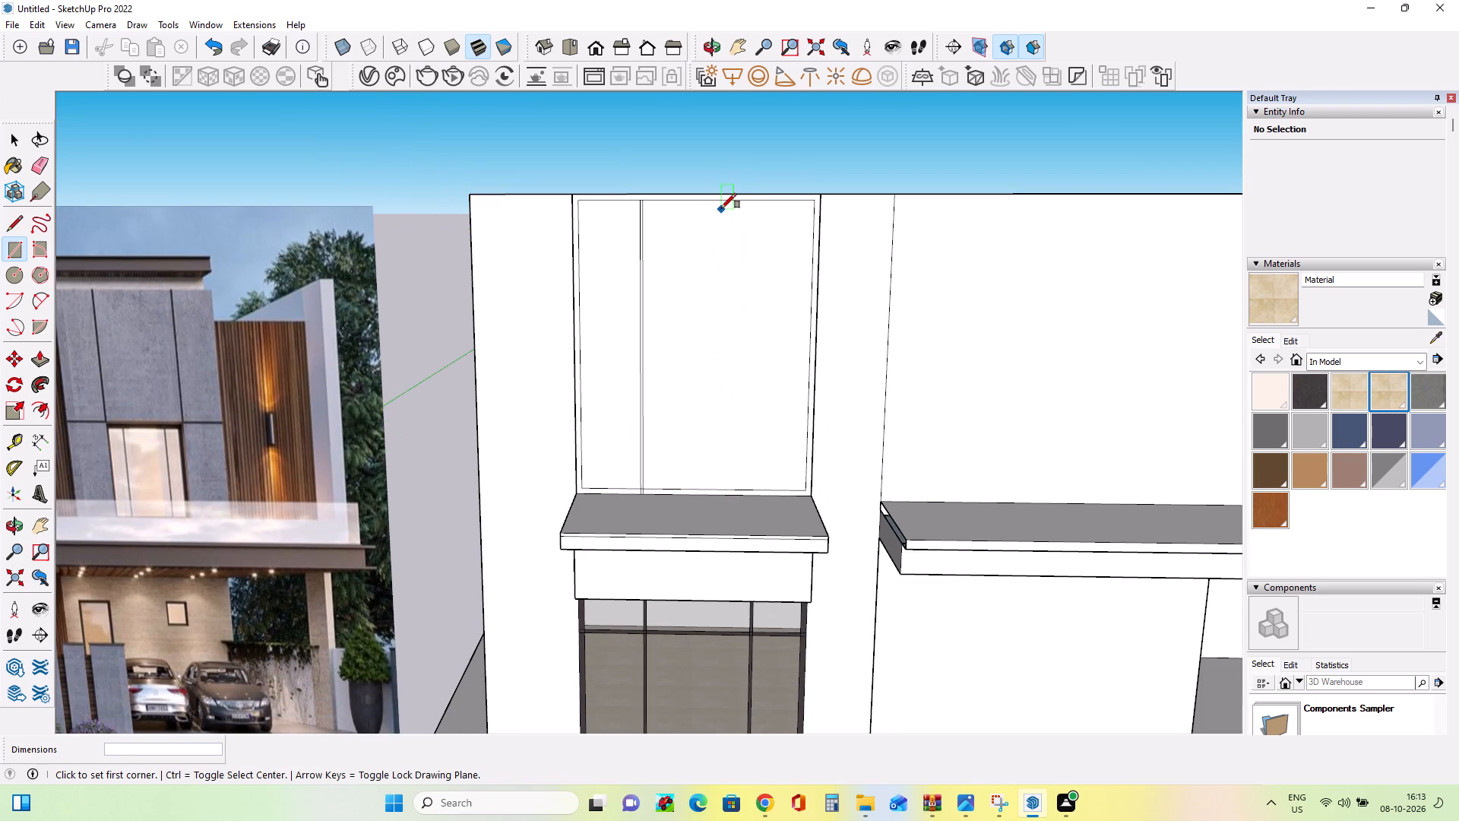
# Draw the right vertical mullion as a rectangle about 2" by 16' 10 5/8" between the window frame's inner top and bottom edges.
pyautogui.click(723, 199)
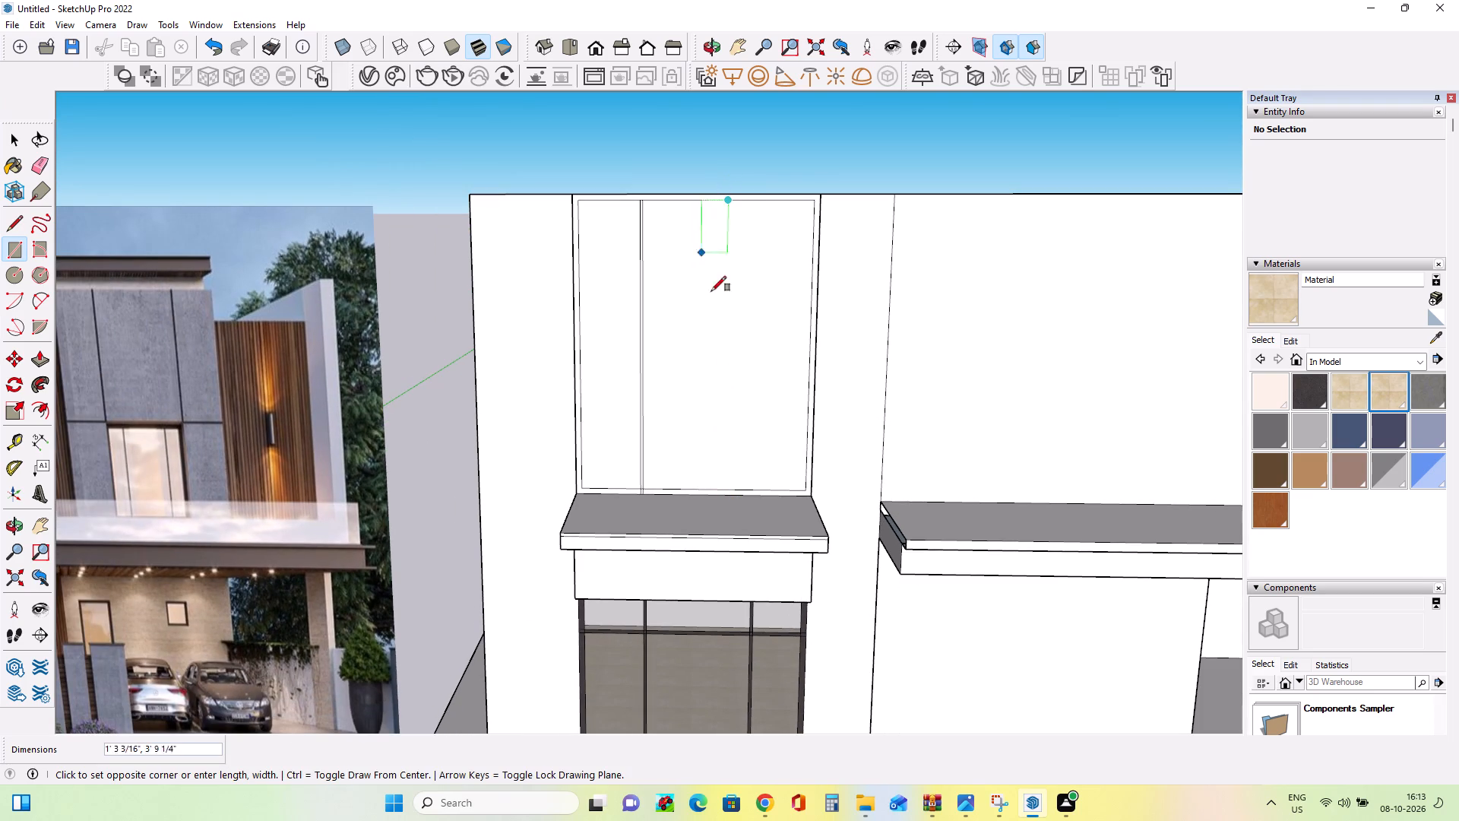
pyautogui.scroll(4, 720, 499)
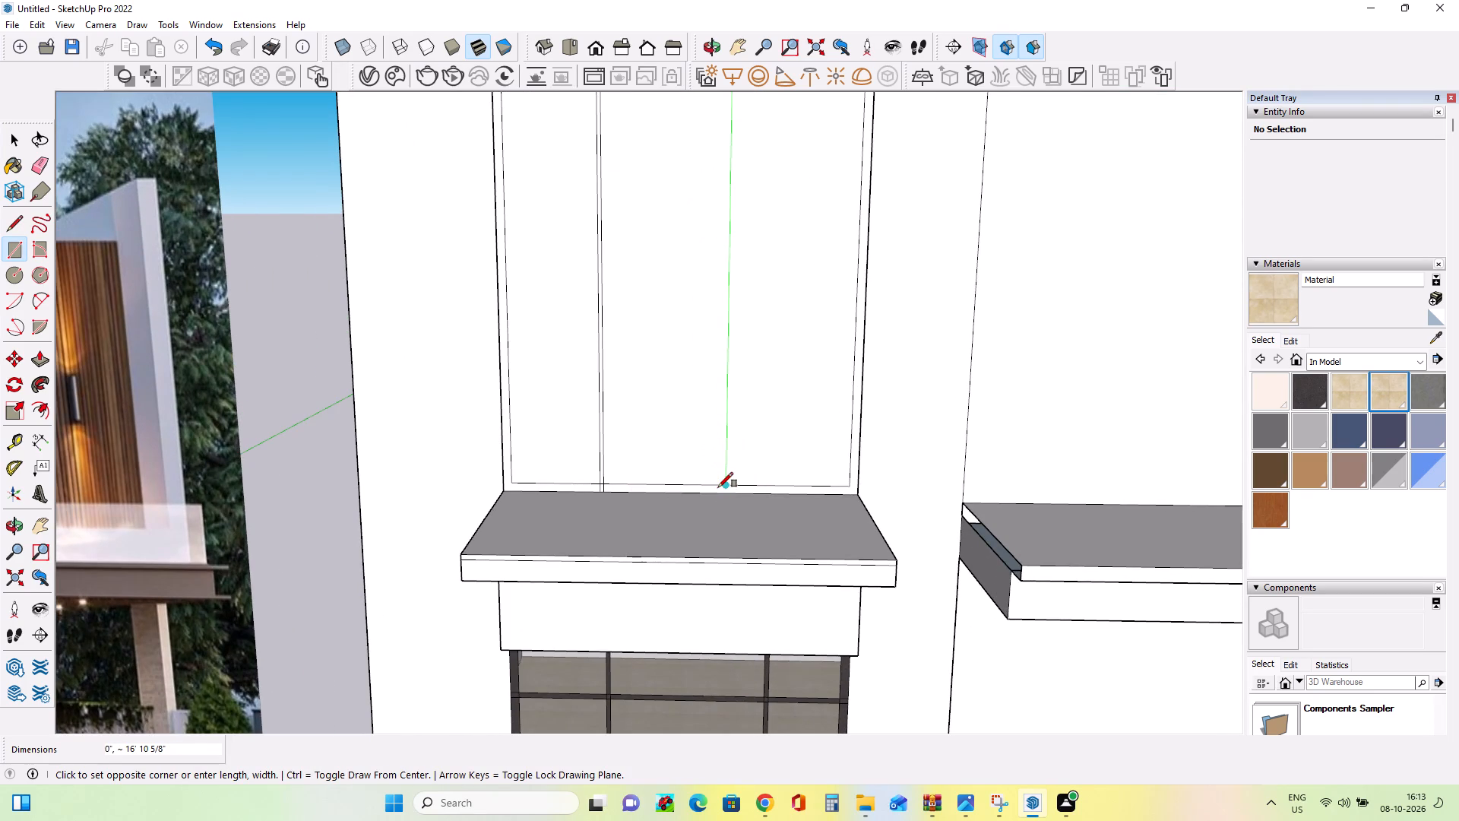
pyautogui.scroll(7, 719, 488)
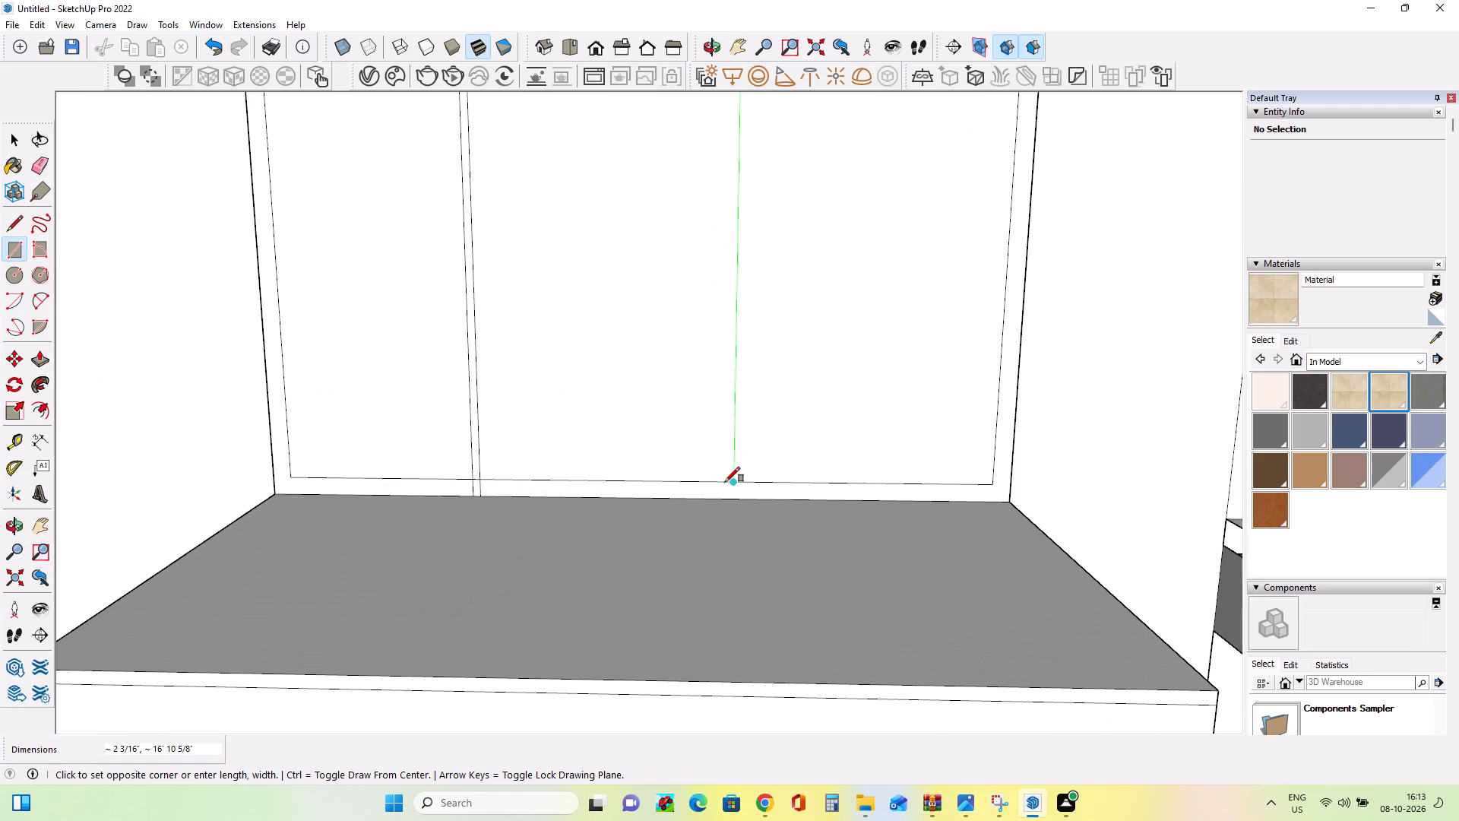
pyautogui.click(723, 482)
# Draw a horizontal transom bar about 3 1/4" by 14' 1/16" across the upper part of the window, between its outer side edges.
pyautogui.scroll(-5, 726, 471)
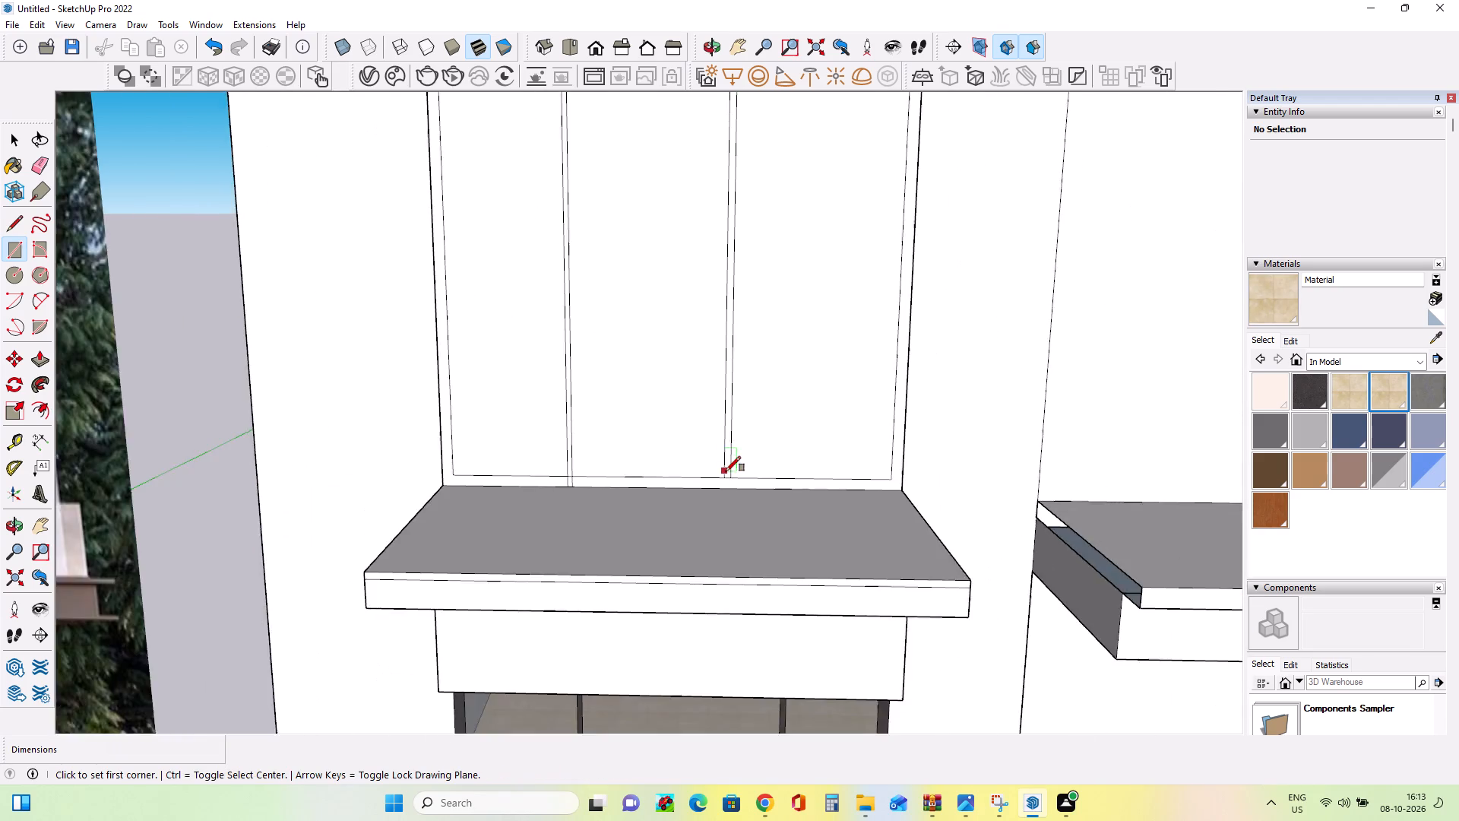
pyautogui.scroll(-2, 726, 471)
pyautogui.scroll(1, 726, 471)
pyautogui.scroll(-7, 726, 471)
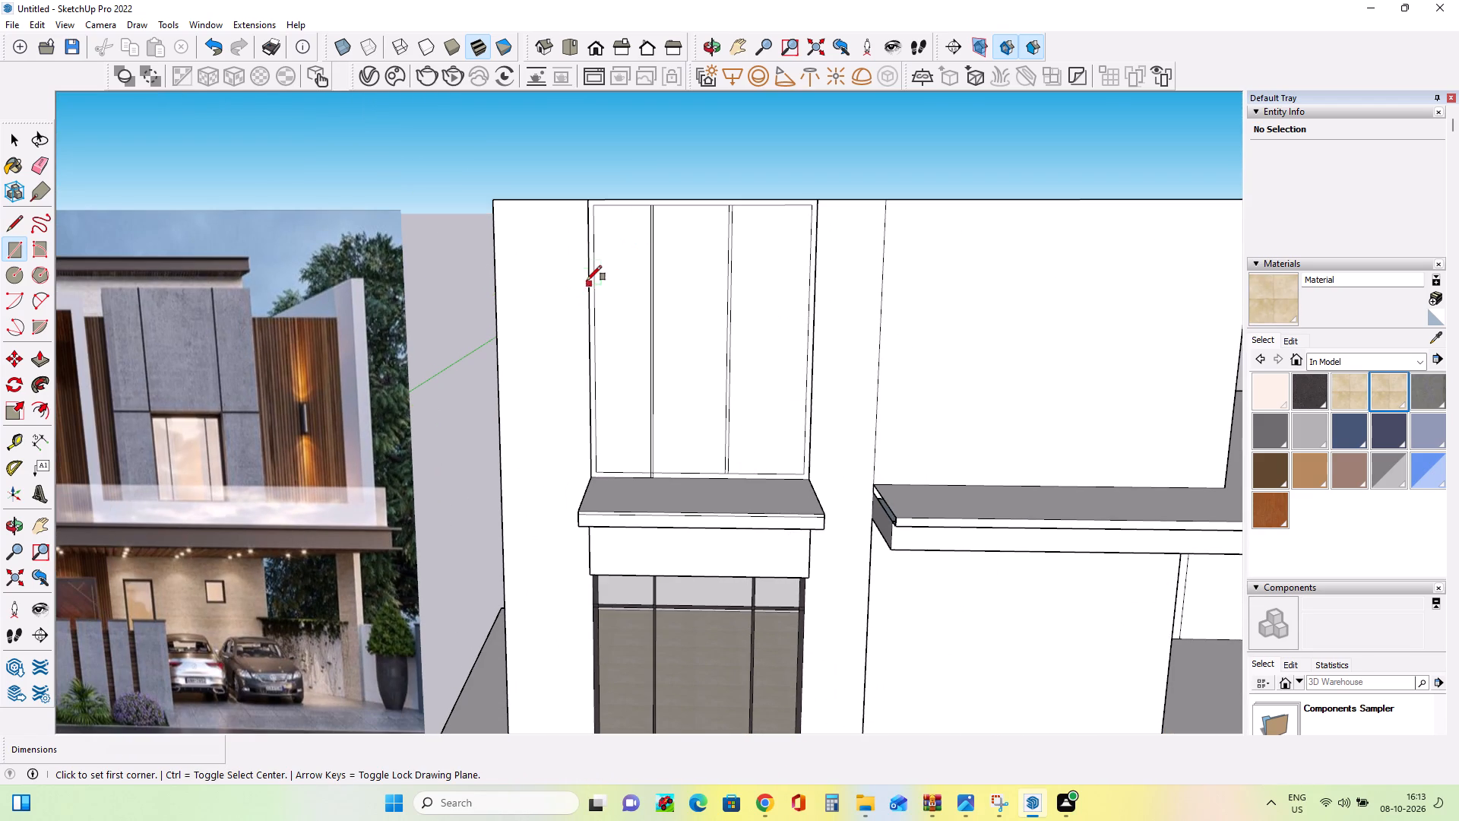
pyautogui.scroll(3, 595, 240)
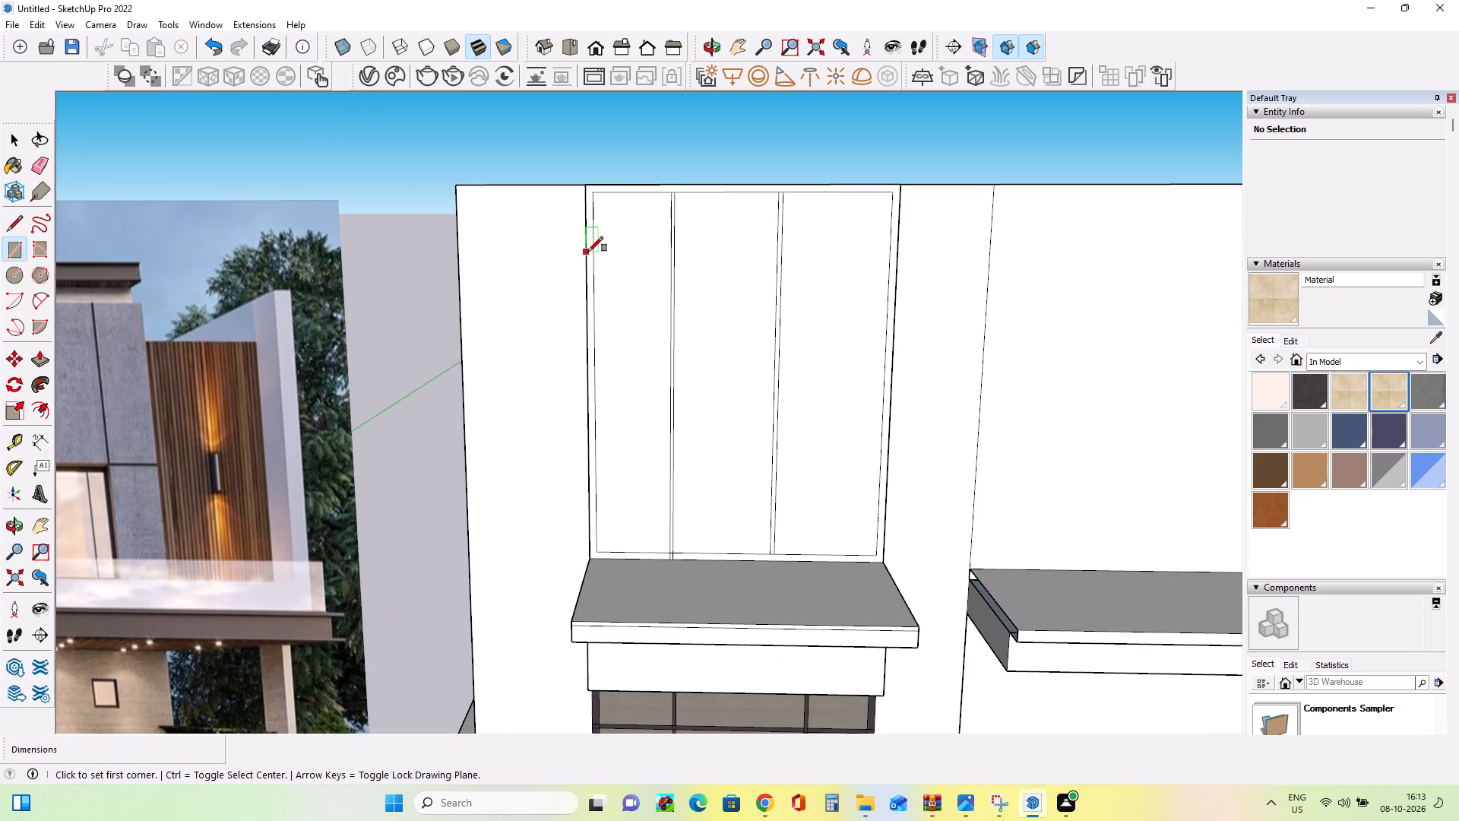
pyautogui.click(588, 252)
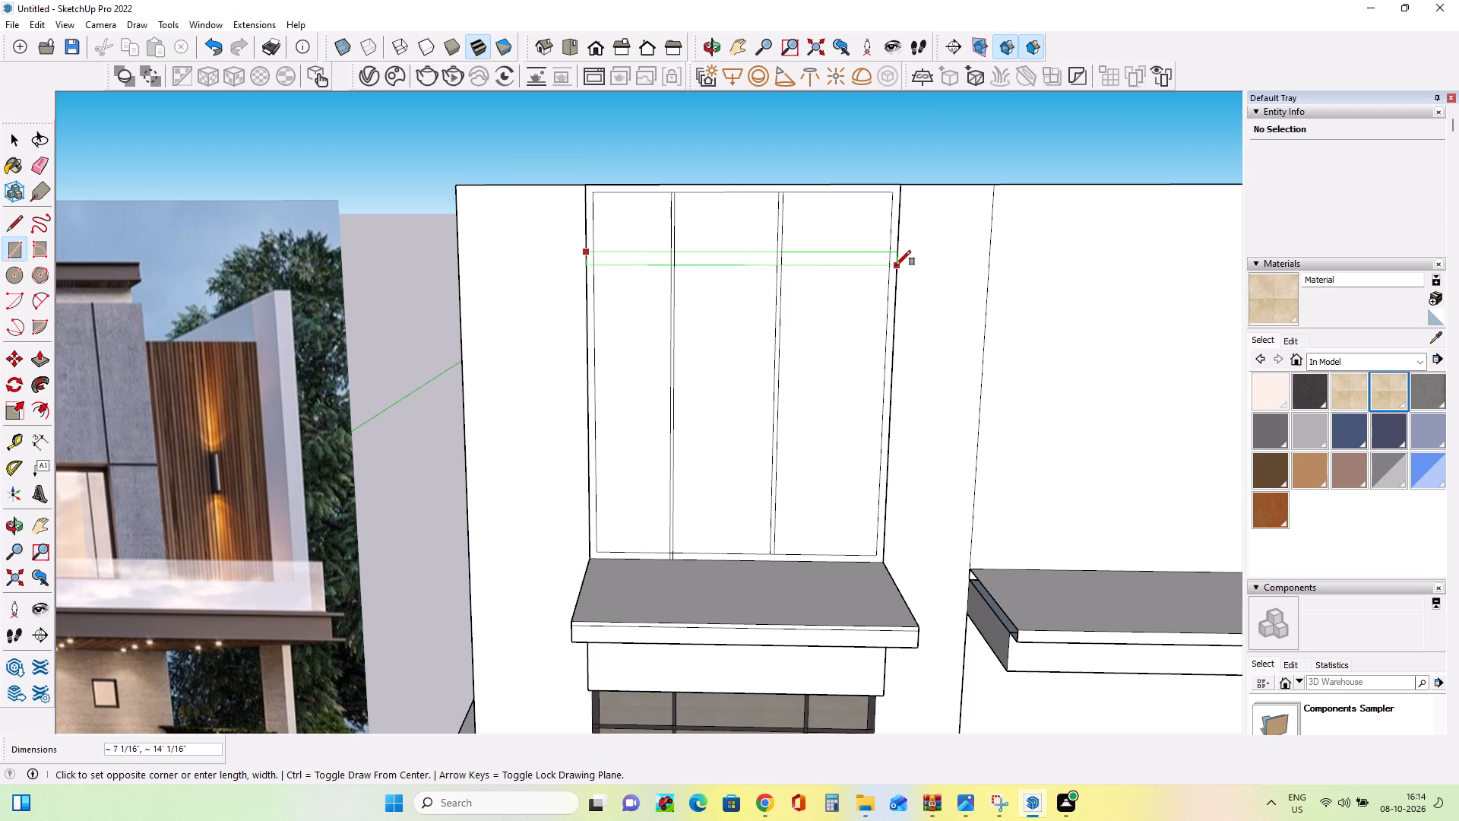
pyautogui.scroll(4, 898, 259)
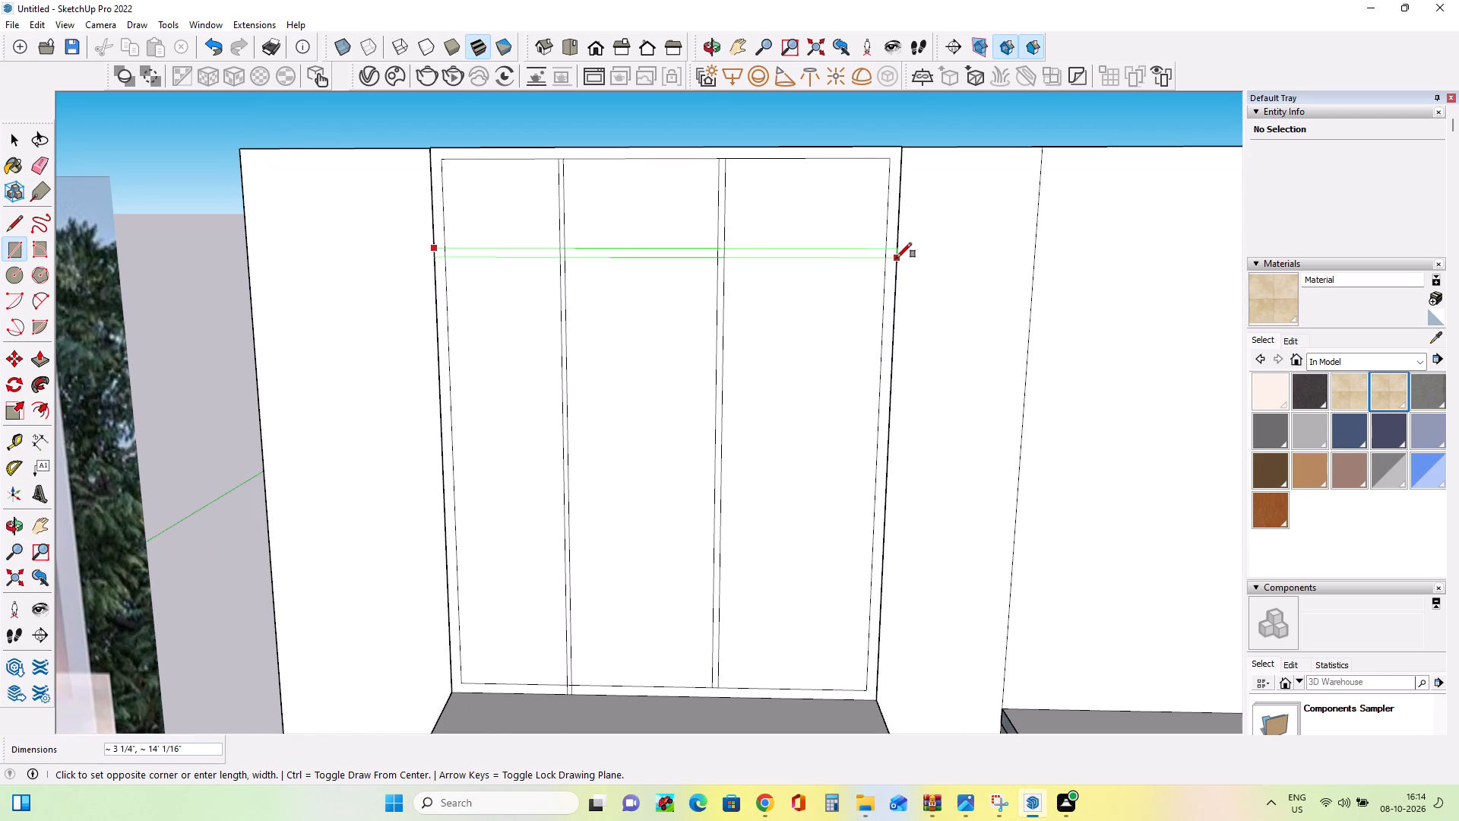
pyautogui.click(897, 258)
# Draw a lower horizontal bar about 4" by 14' 1/16" across the upper-storey window, between the frame's outer side edges.
pyautogui.scroll(-7, 875, 322)
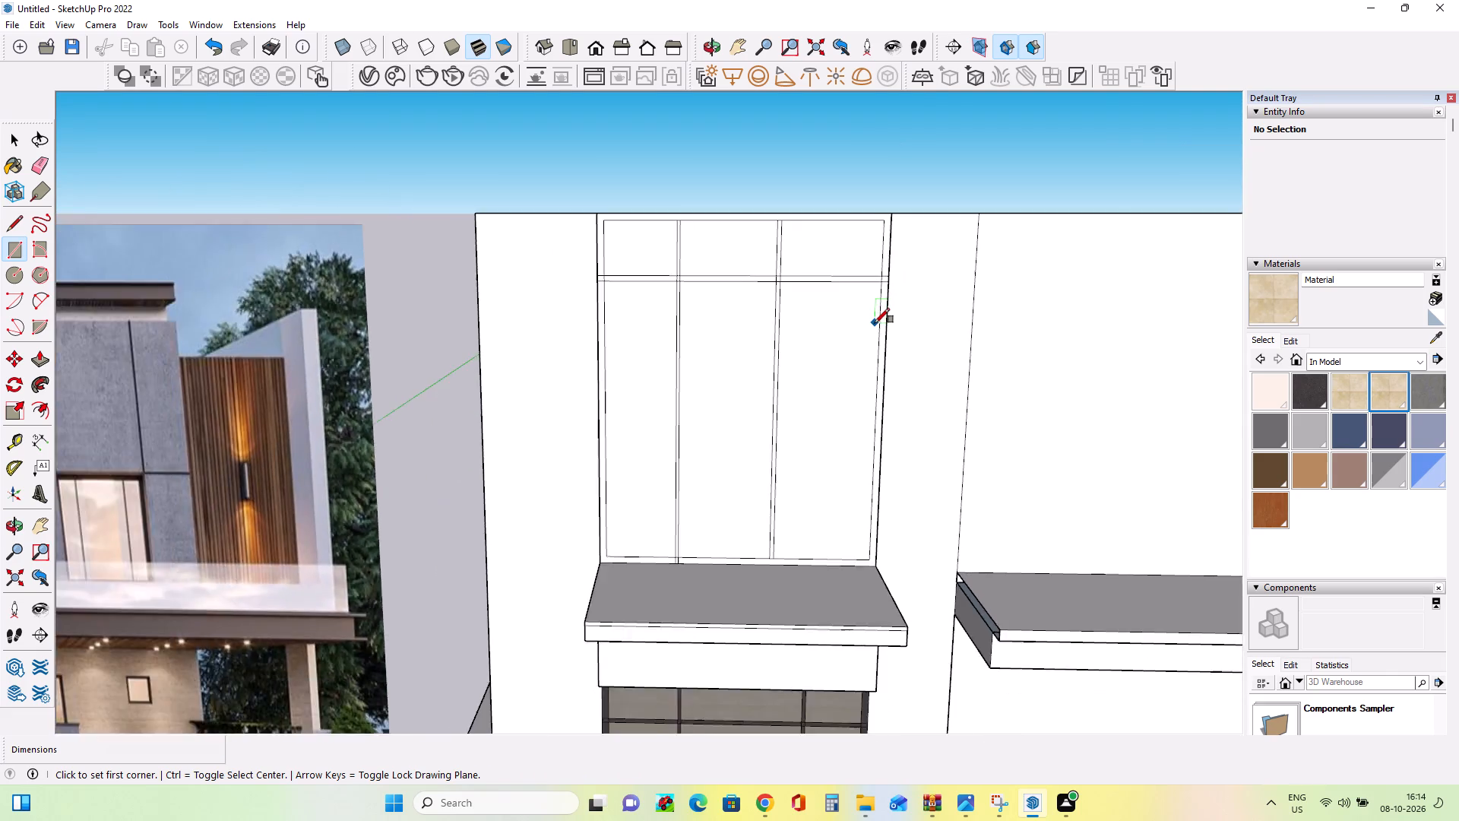
pyautogui.scroll(-9, 875, 323)
pyautogui.moveTo(847, 414); pyautogui.dragTo(821, 422, button='middle')
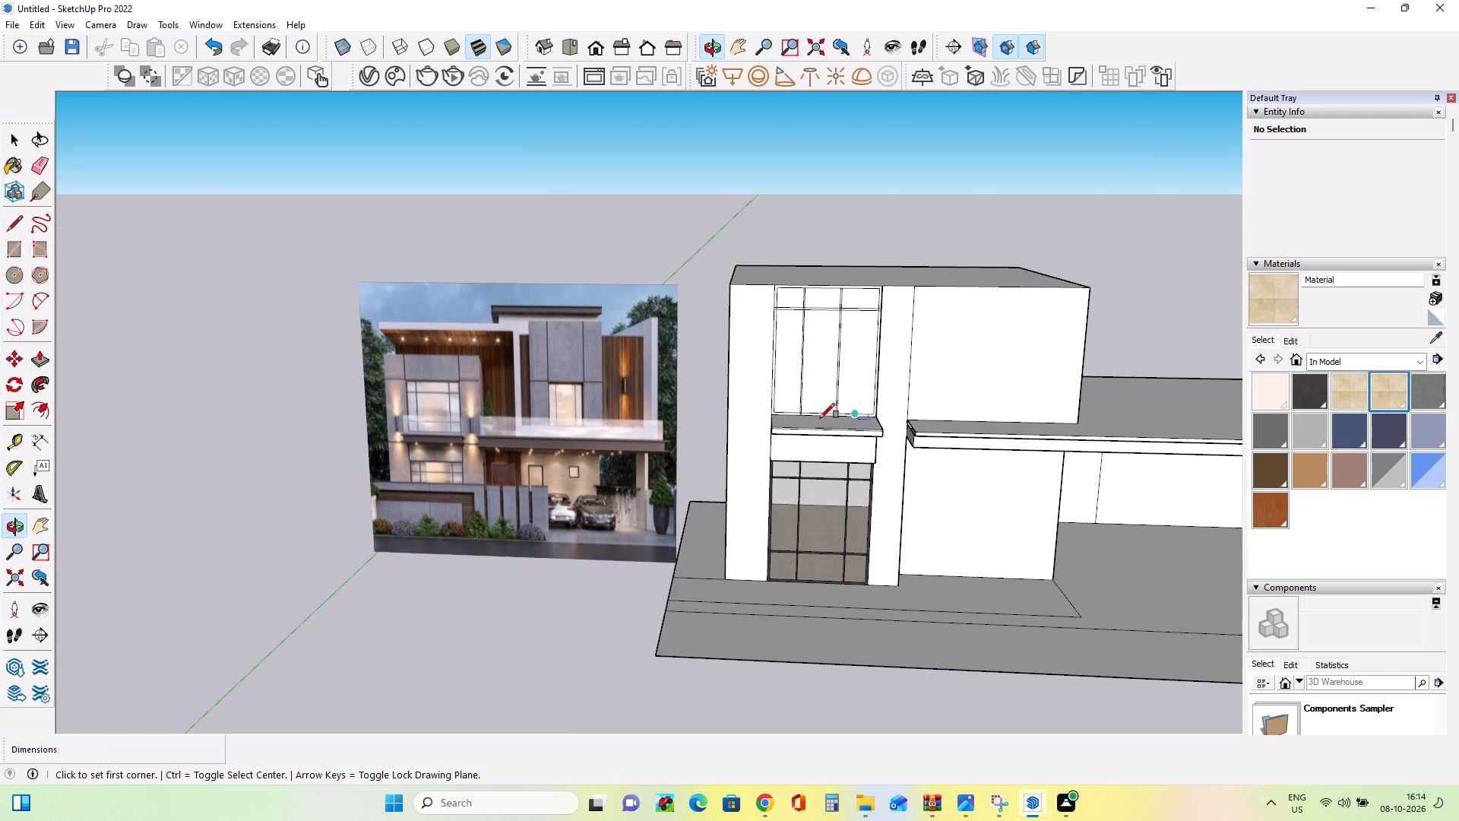
pyautogui.scroll(9, 792, 398)
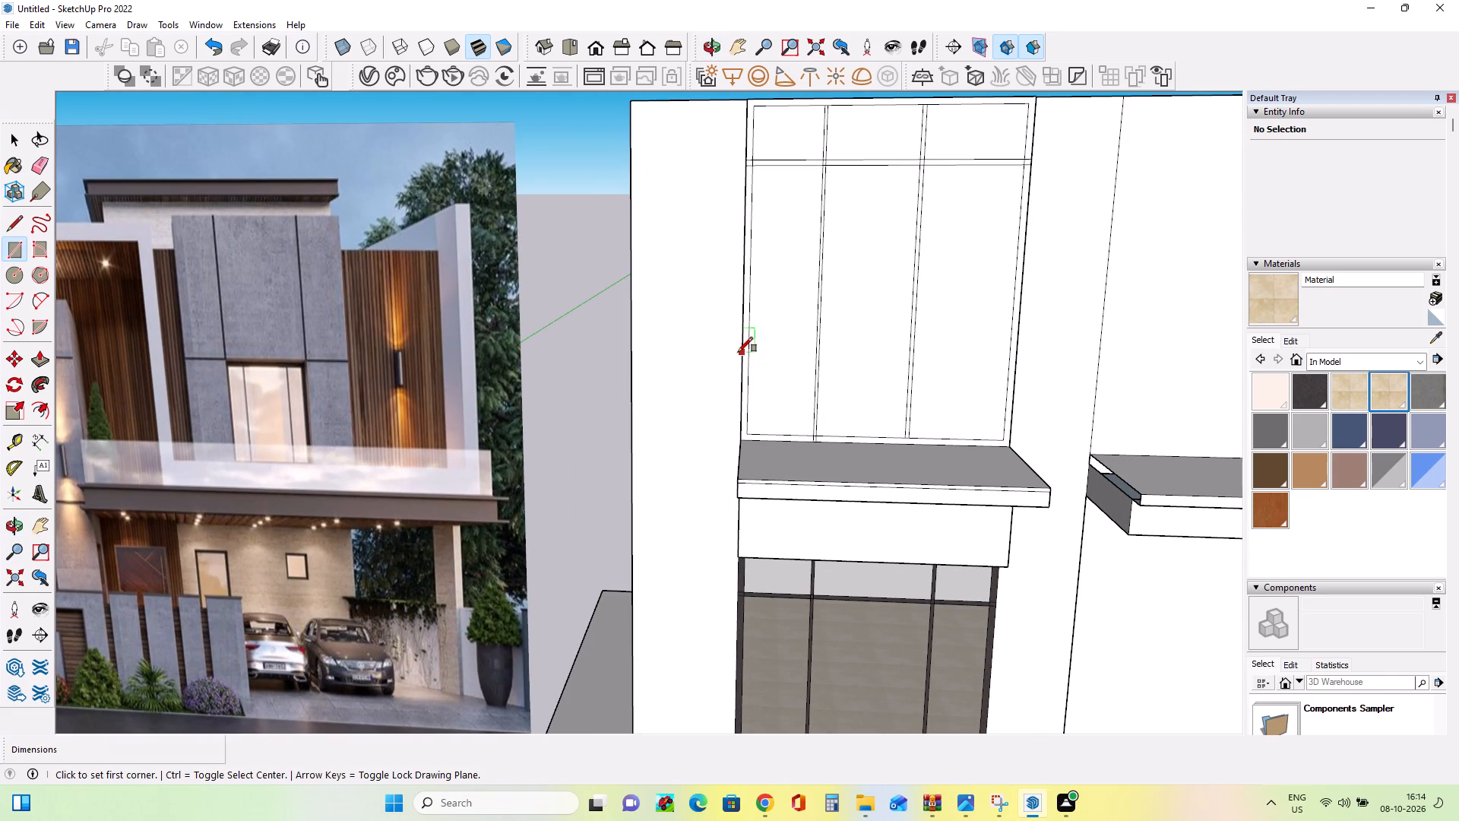
pyautogui.scroll(4, 745, 354)
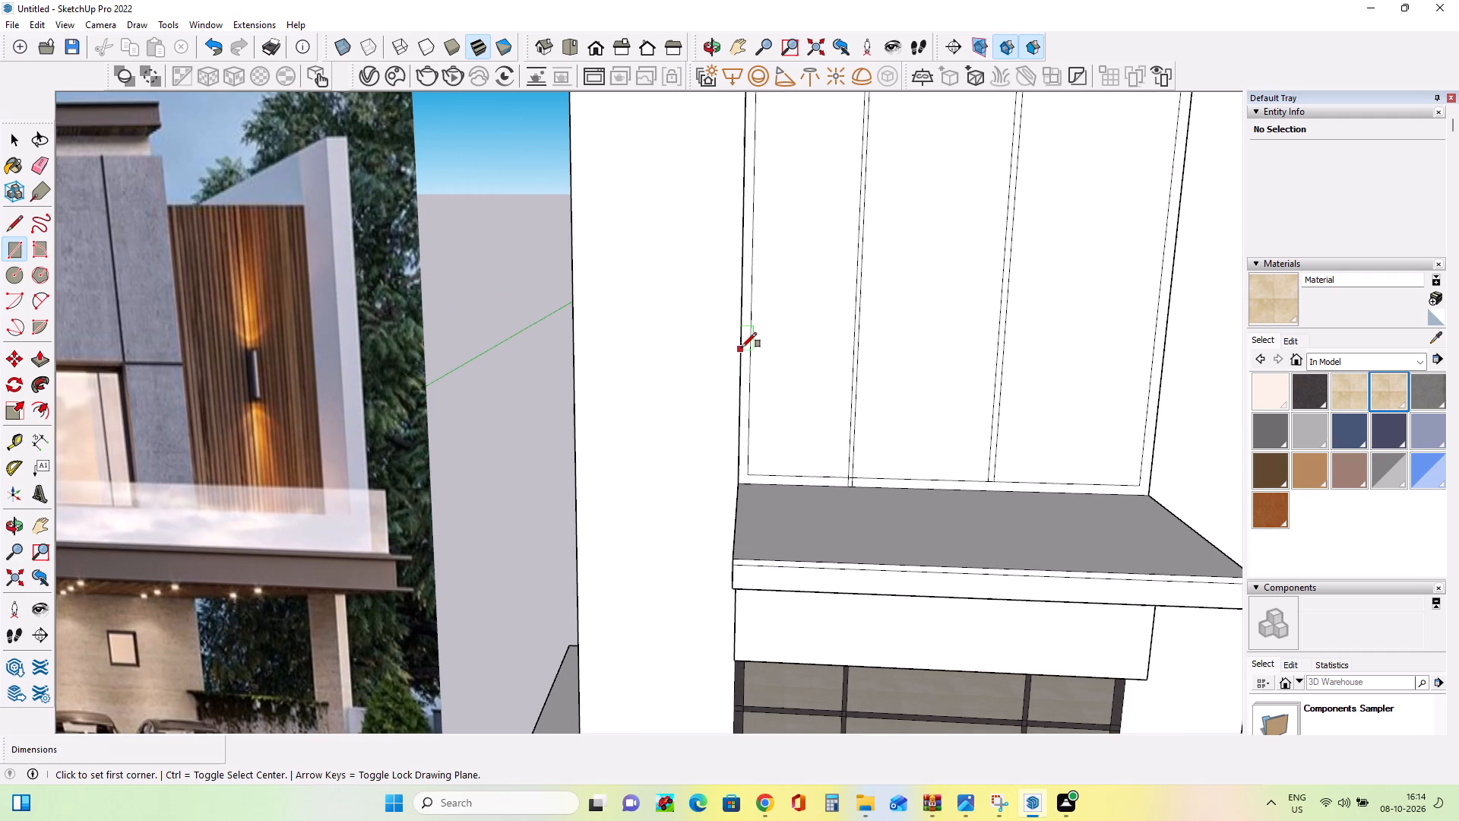
pyautogui.click(742, 347)
pyautogui.scroll(-4, 880, 350)
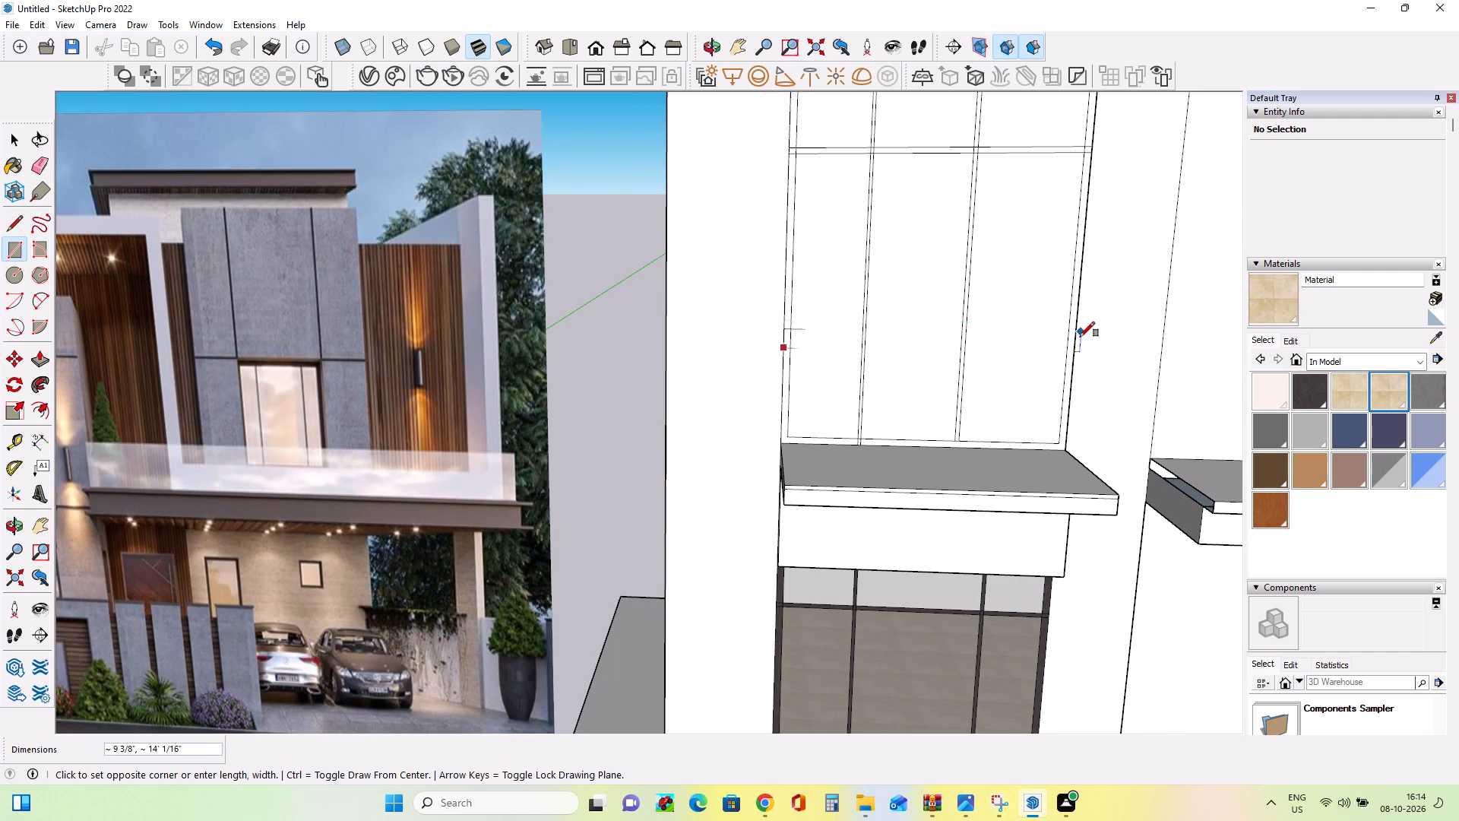
pyautogui.scroll(3, 1078, 345)
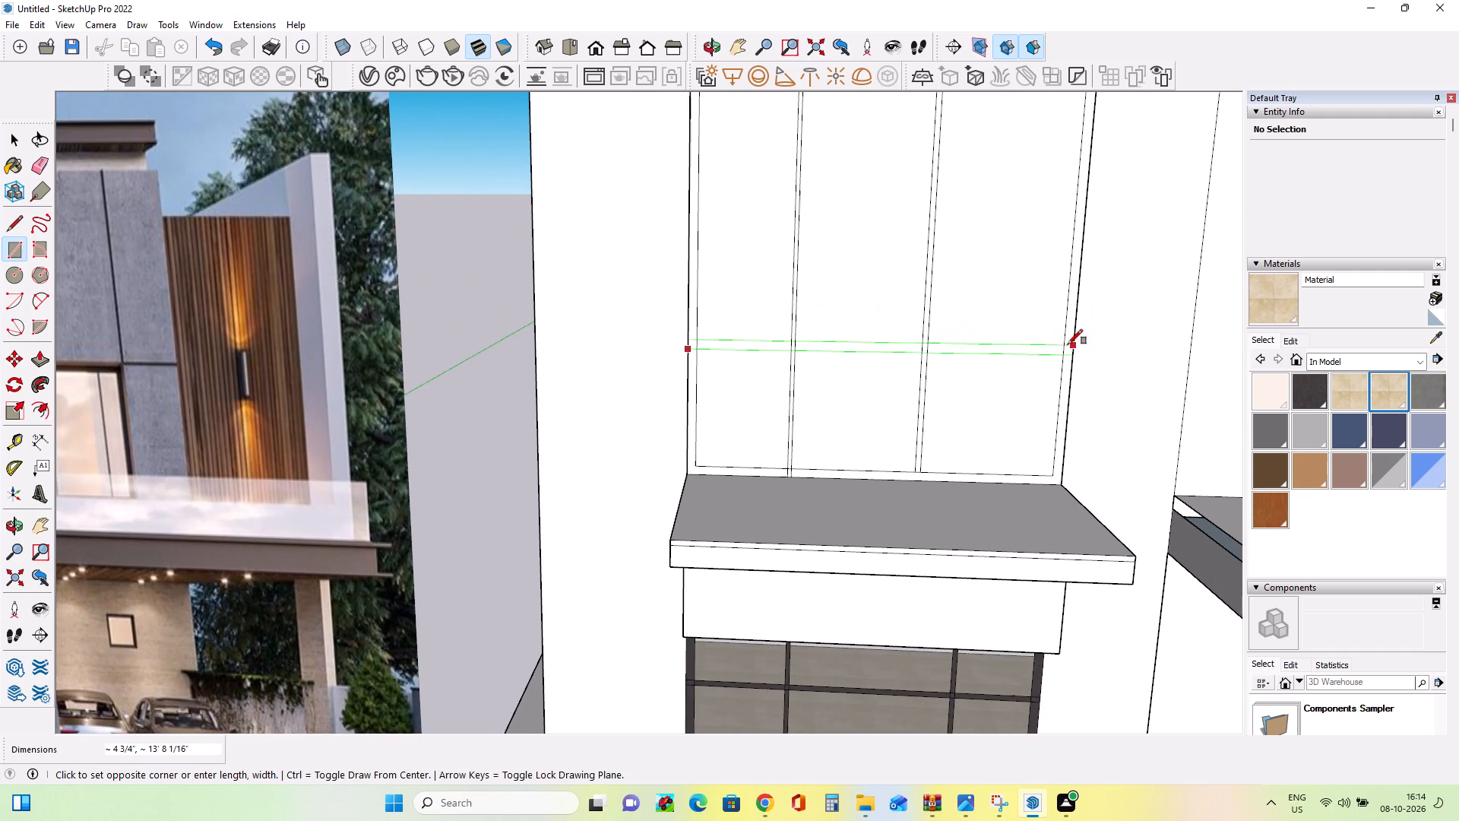
pyautogui.click(1071, 346)
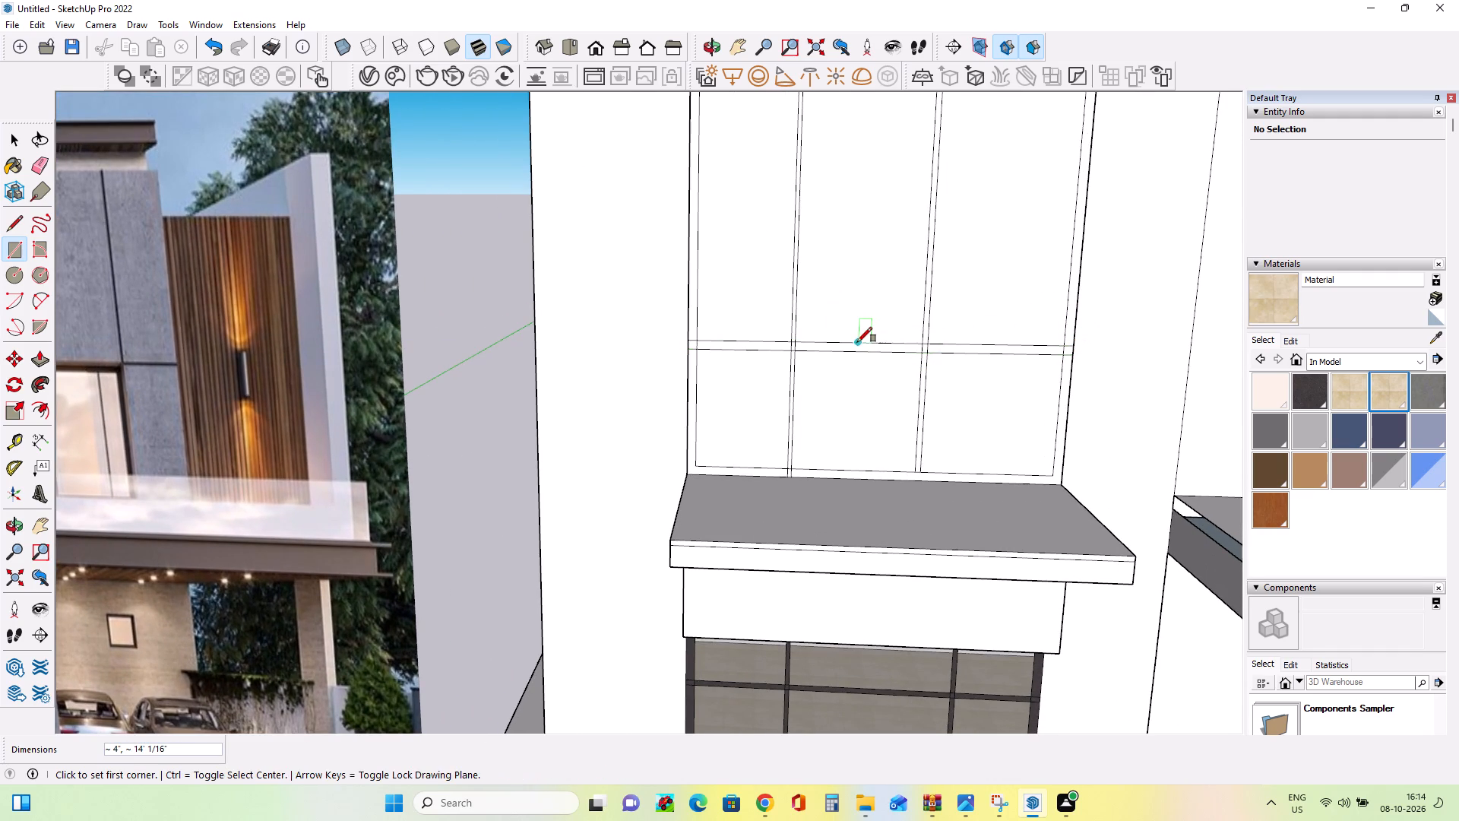
# Paint the lower bar's middle and right sections and the right mullion directly above it with the Asphalt New material.
pyautogui.scroll(-12, 919, 360)
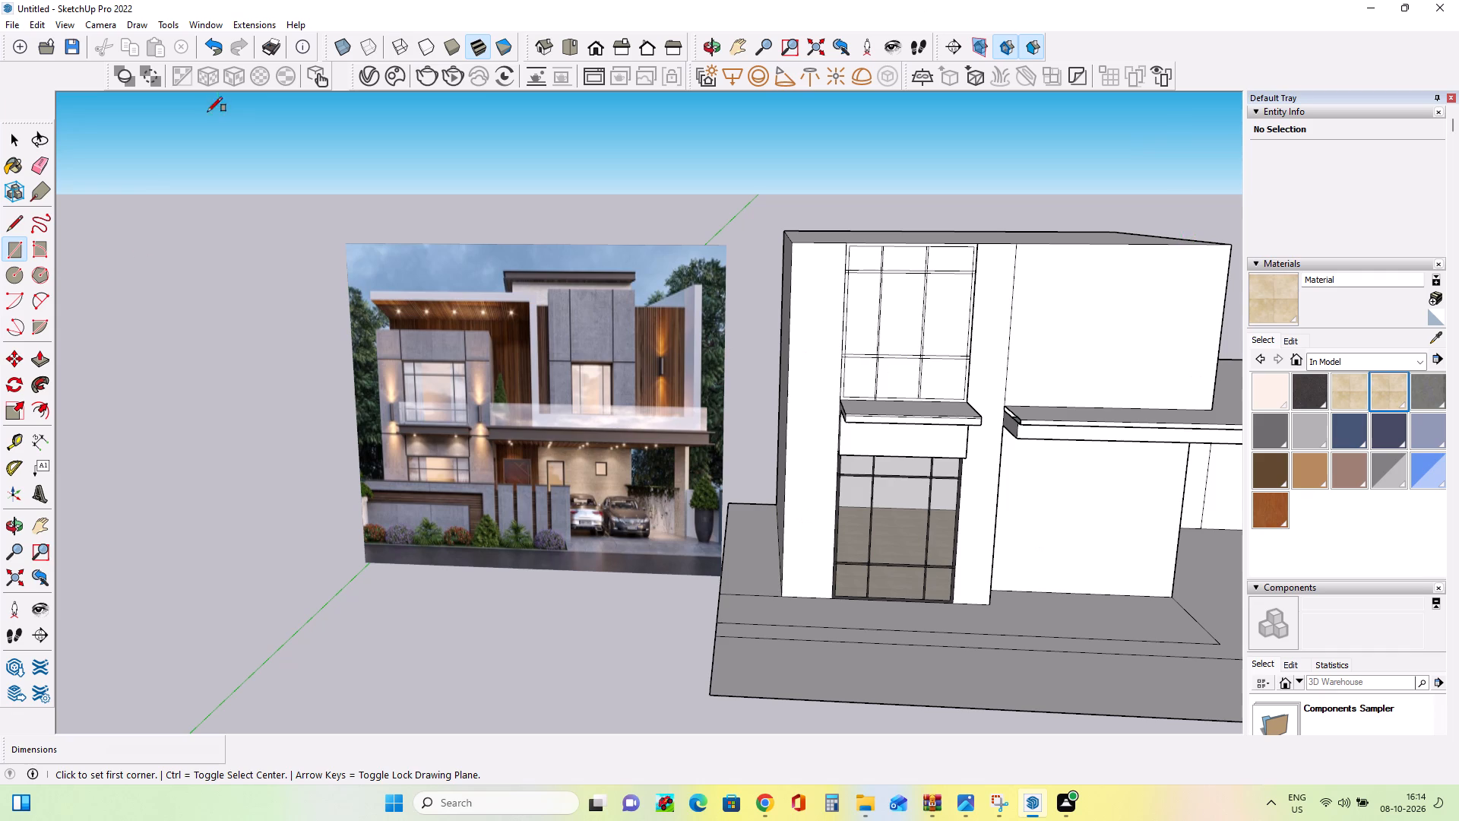
pyautogui.click(32, 529)
pyautogui.moveTo(617, 398); pyautogui.dragTo(498, 388)
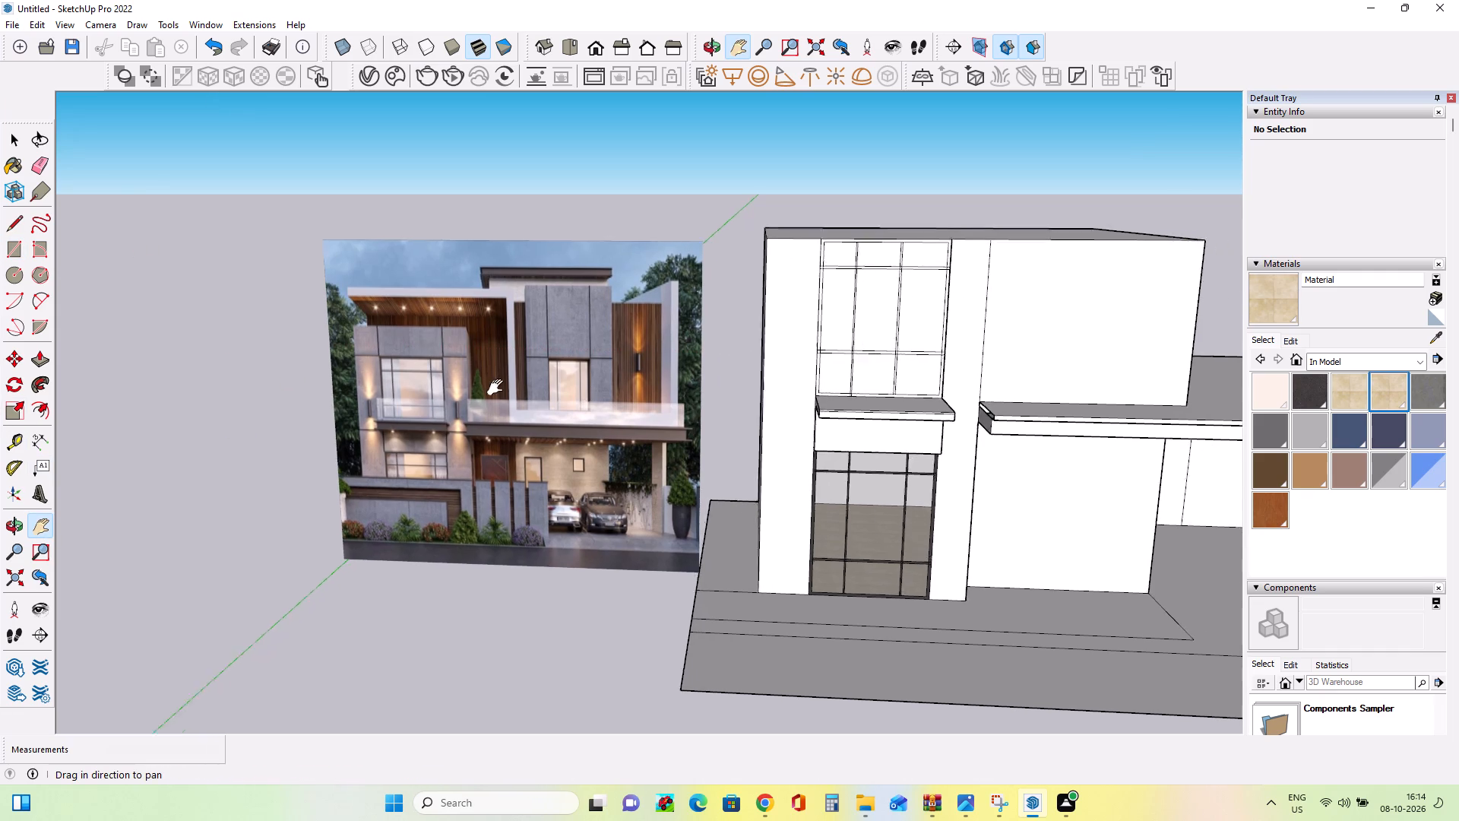
pyautogui.moveTo(498, 388); pyautogui.dragTo(326, 391)
pyautogui.moveTo(680, 499); pyautogui.dragTo(810, 421, button='middle')
pyautogui.moveTo(790, 429); pyautogui.dragTo(756, 443, button='middle')
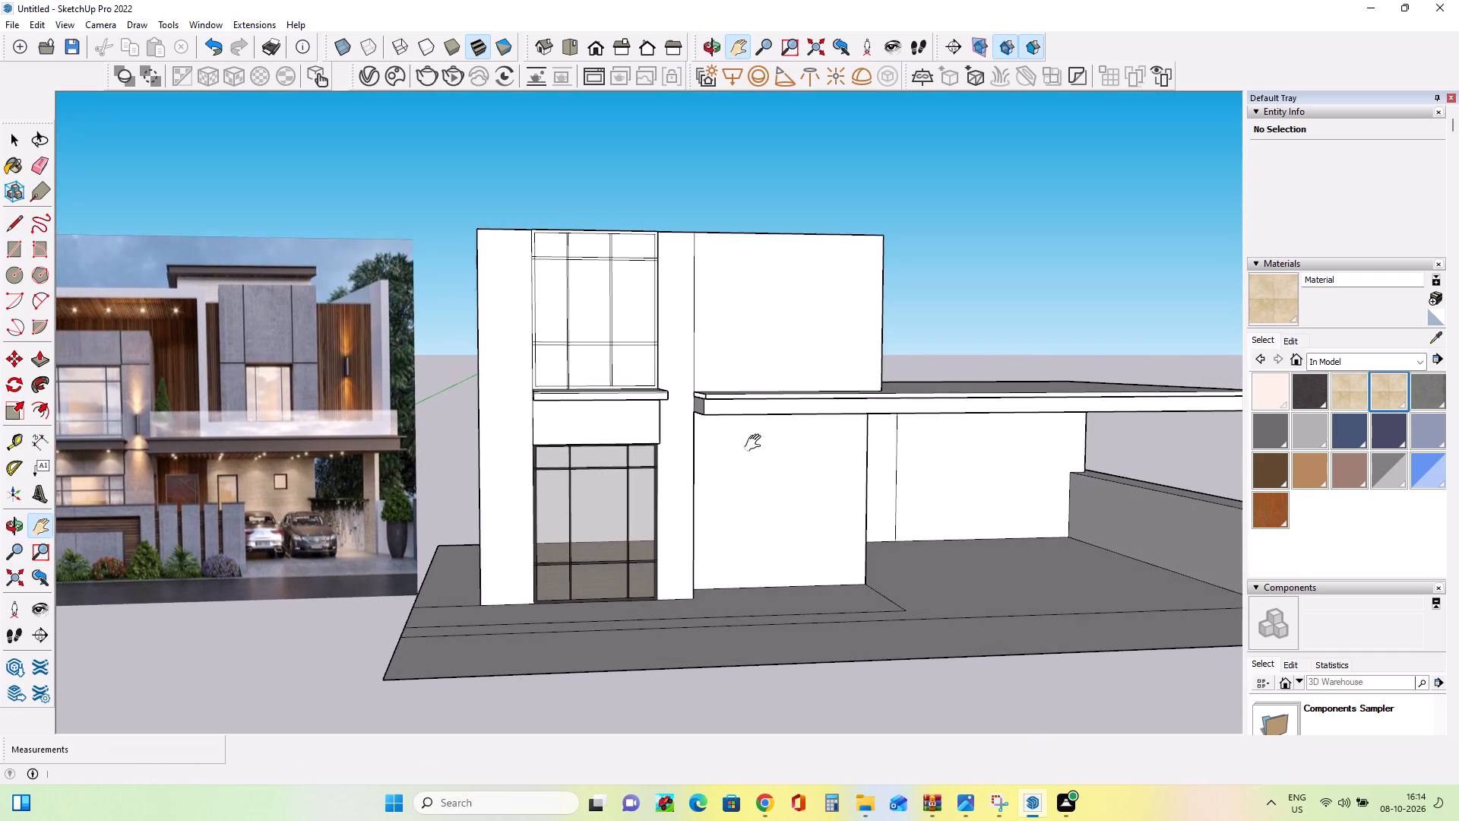
pyautogui.scroll(2, 742, 433)
pyautogui.click(1321, 388)
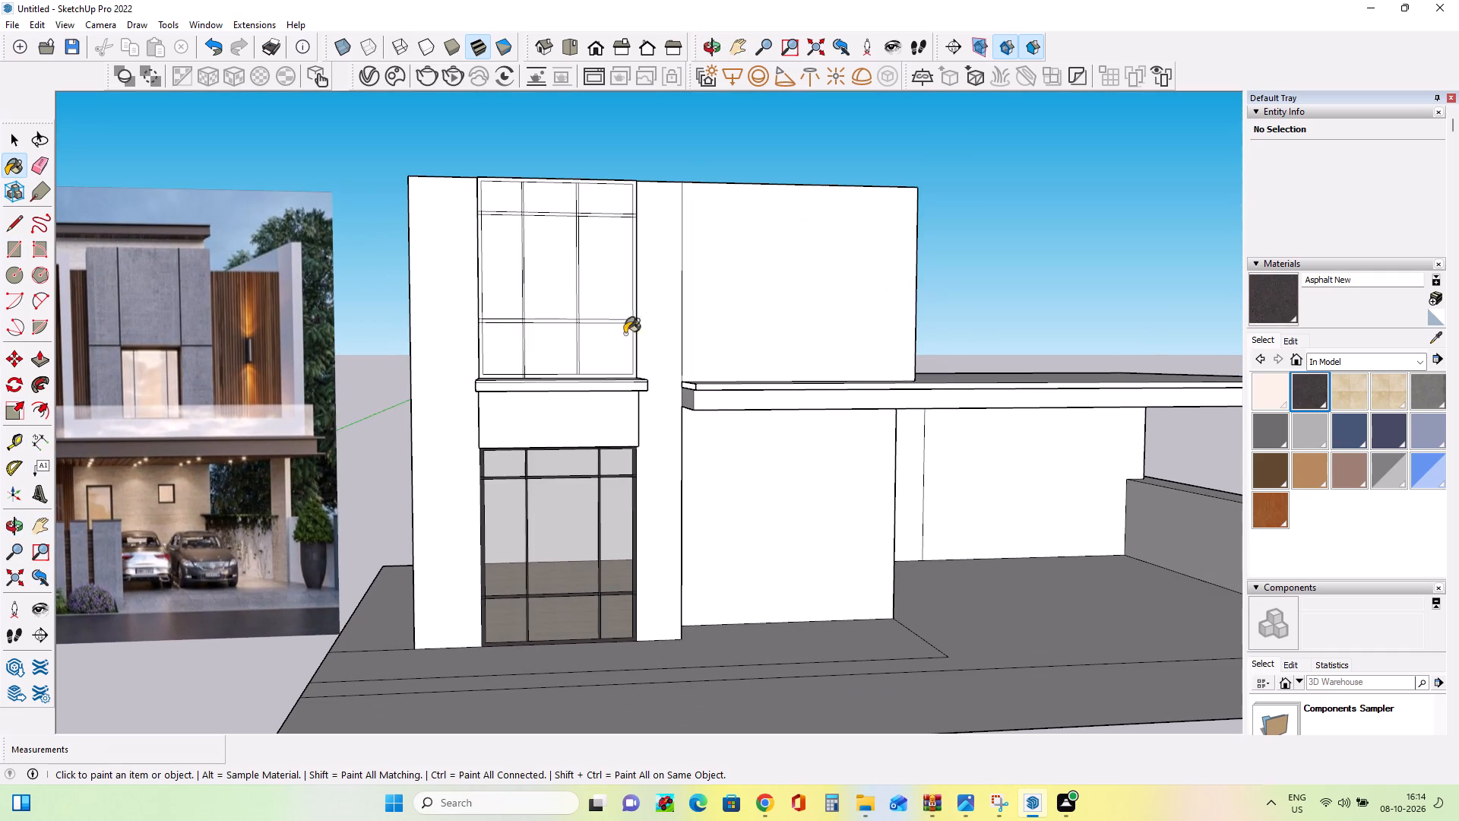
pyautogui.scroll(7, 588, 332)
pyautogui.click(570, 309)
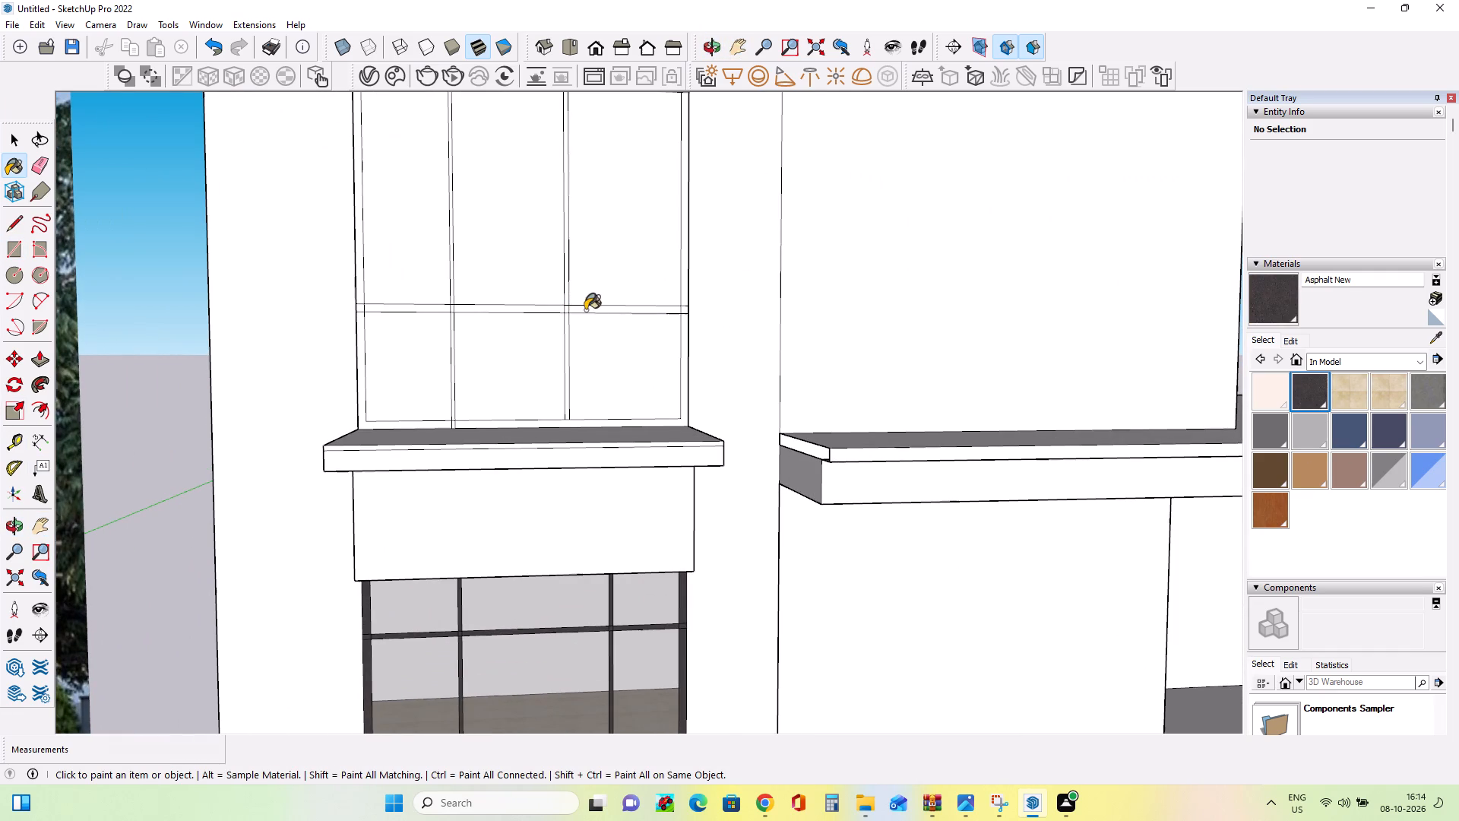
pyautogui.click(585, 310)
pyautogui.click(556, 308)
pyautogui.click(565, 306)
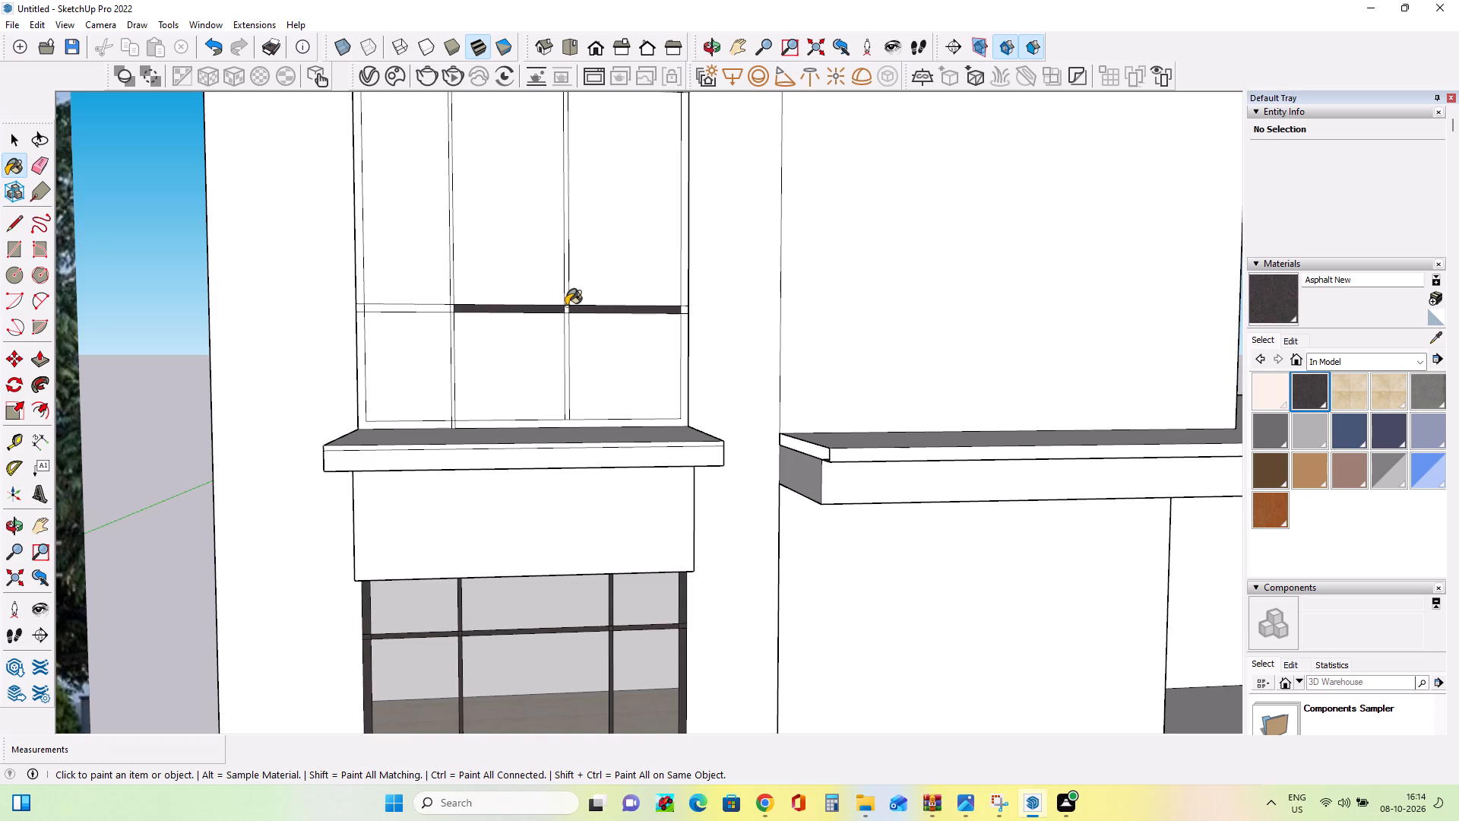
pyautogui.scroll(2, 568, 318)
pyautogui.scroll(-1, 568, 318)
pyautogui.scroll(5, 568, 318)
pyautogui.click(568, 300)
pyautogui.click(568, 278)
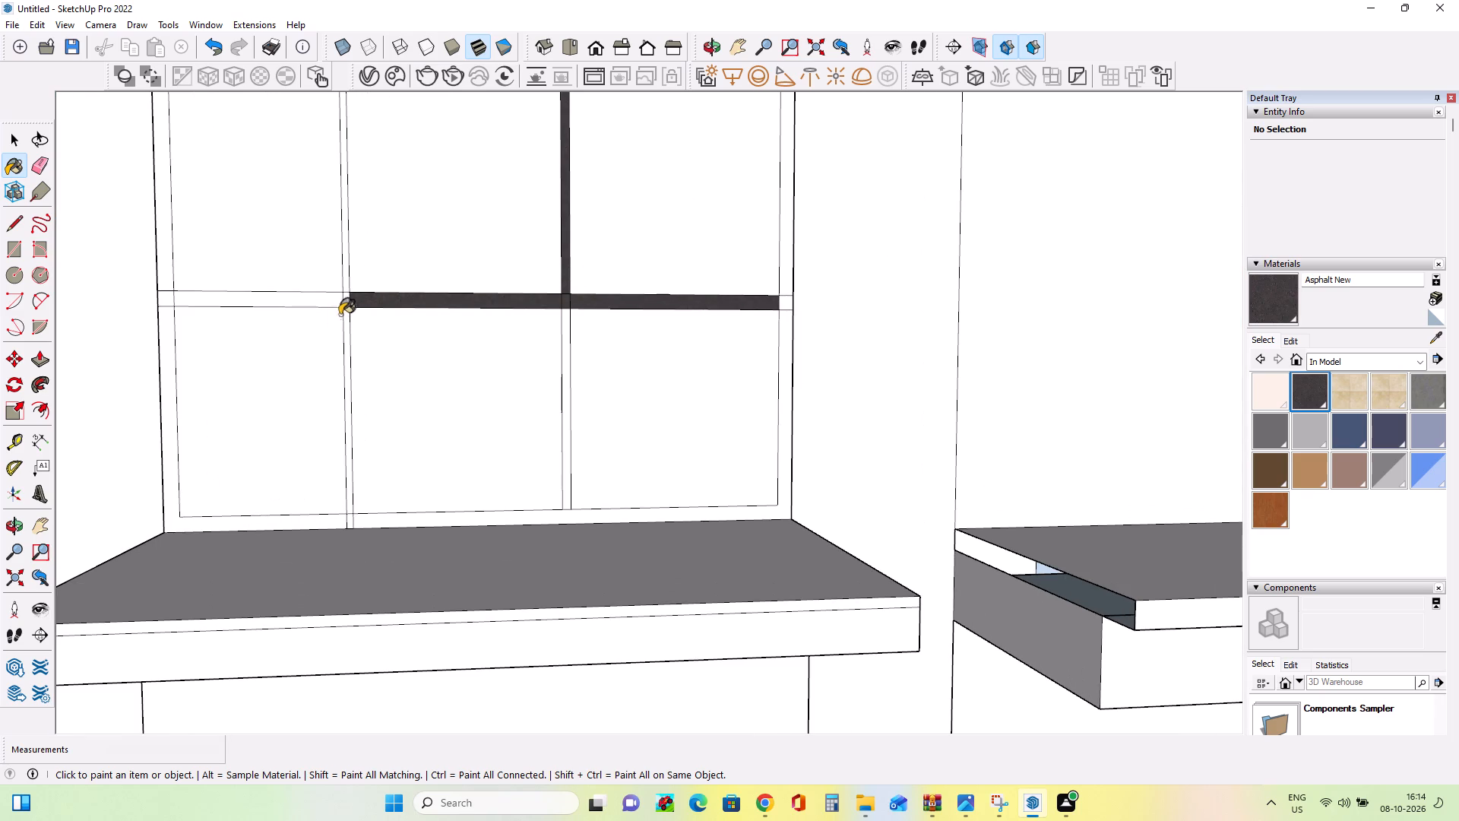
# Paint the lower bar's left section, its junction with the left mullion, and that mullion above the bar with Asphalt New.
pyautogui.click(312, 297)
pyautogui.click(346, 305)
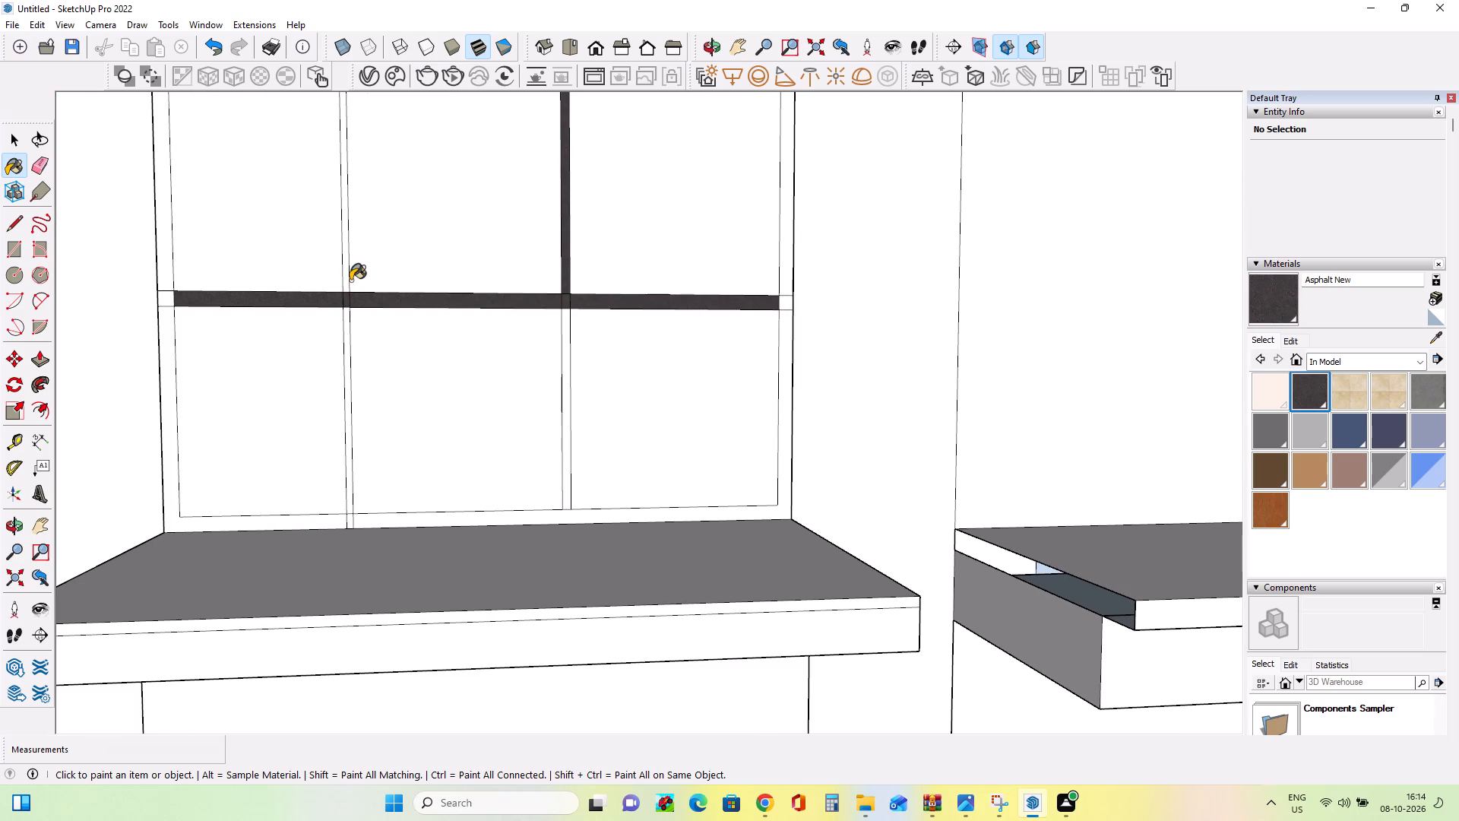
pyautogui.click(342, 274)
pyautogui.click(347, 276)
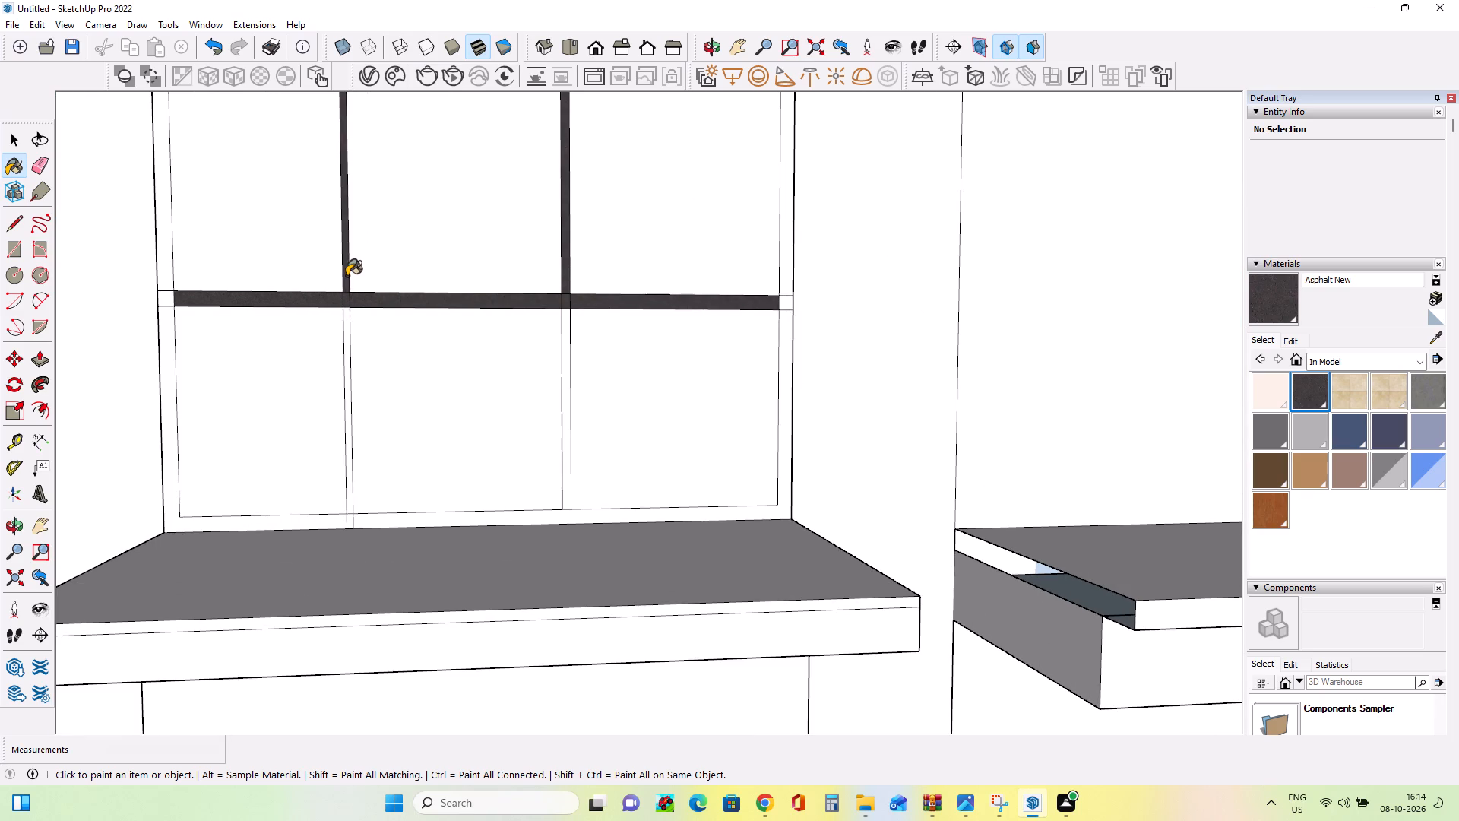
pyautogui.click(343, 357)
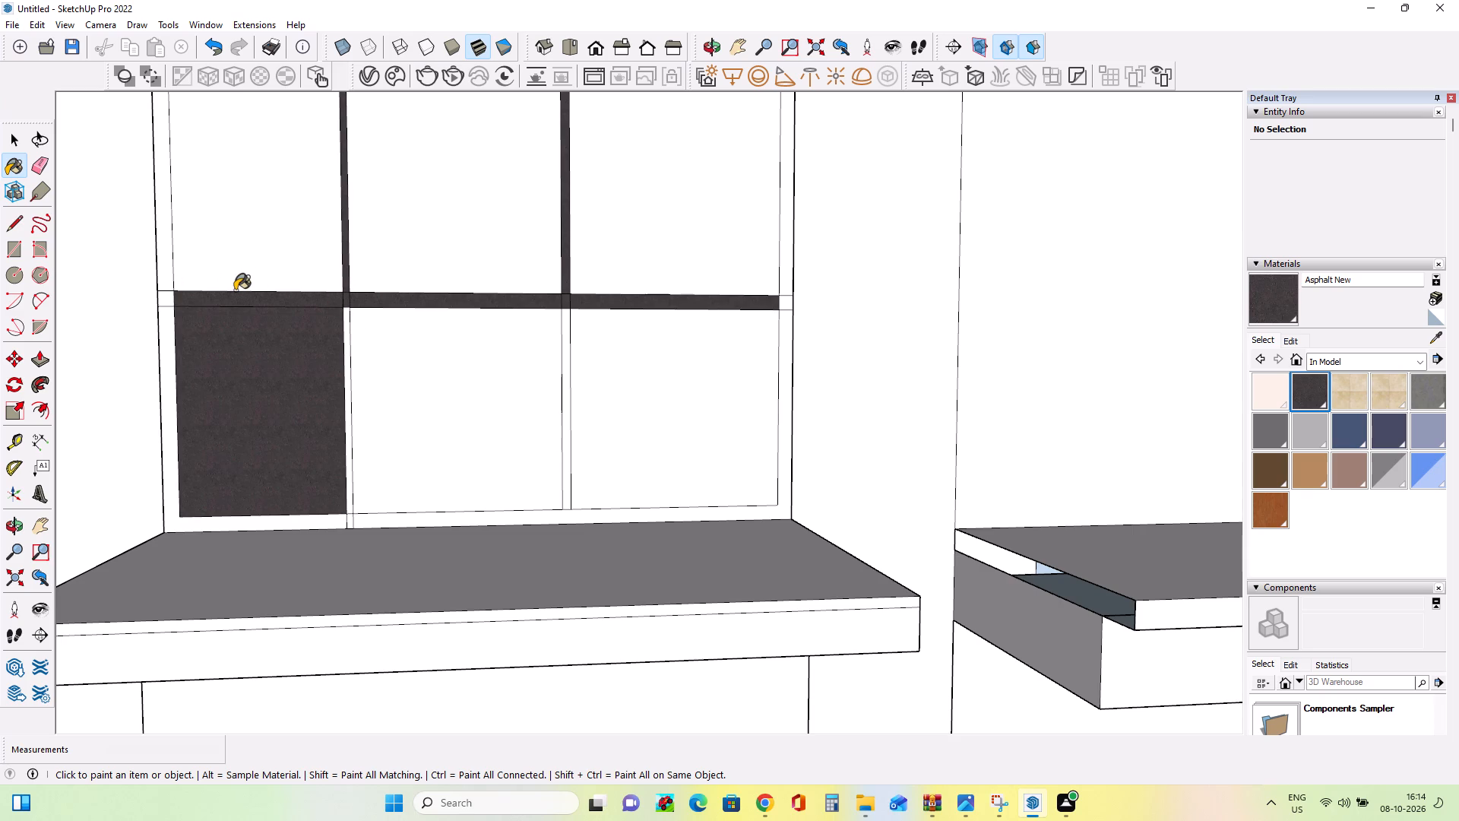
pyautogui.hotkey('ctrl', 'z')
# Paint the window frame's left side and bottom, its lower right side, and both mullions below the bar with Asphalt New.
pyautogui.click(166, 275)
pyautogui.click(161, 297)
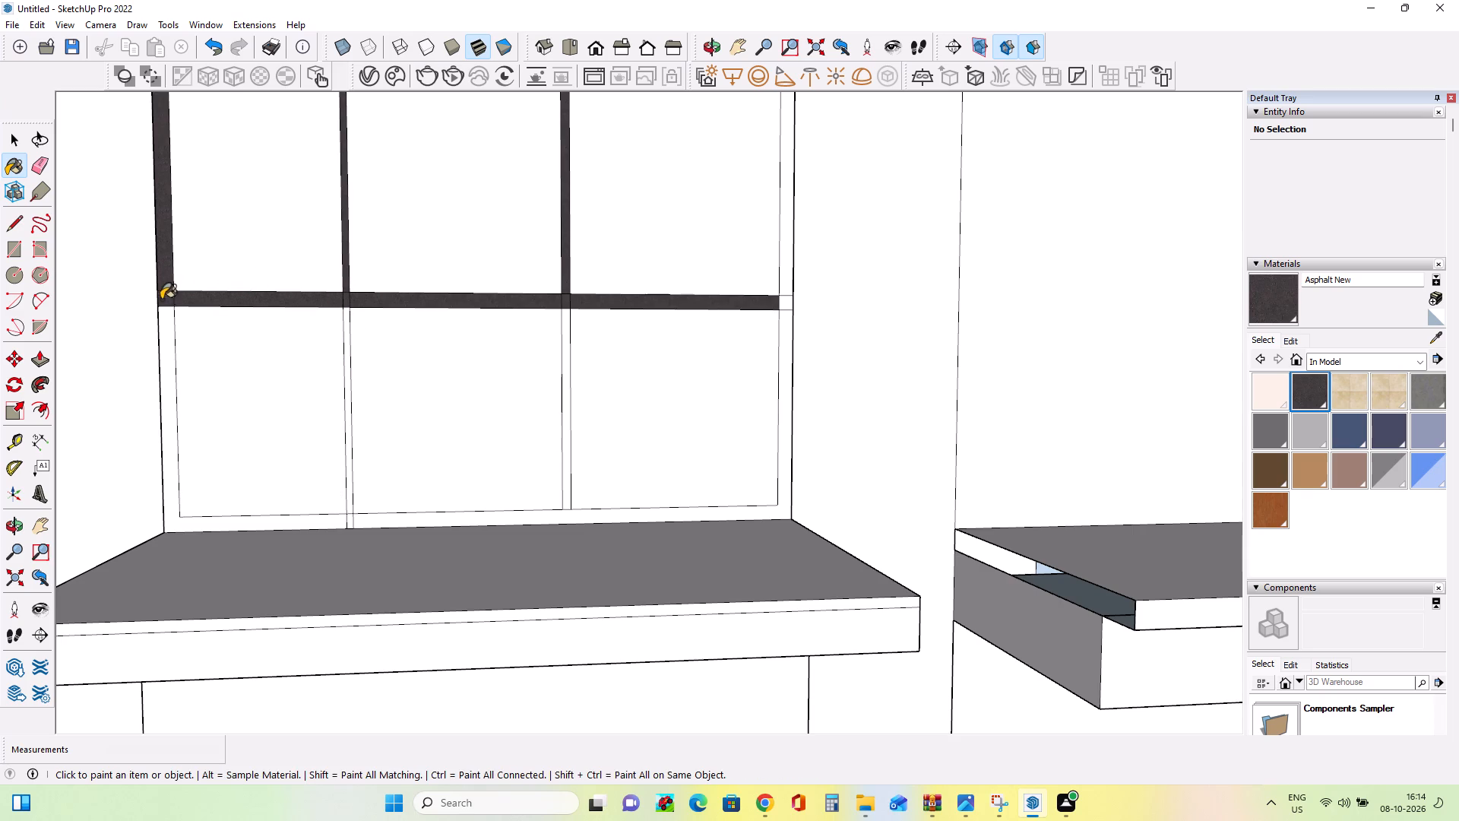
pyautogui.click(163, 322)
pyautogui.click(347, 380)
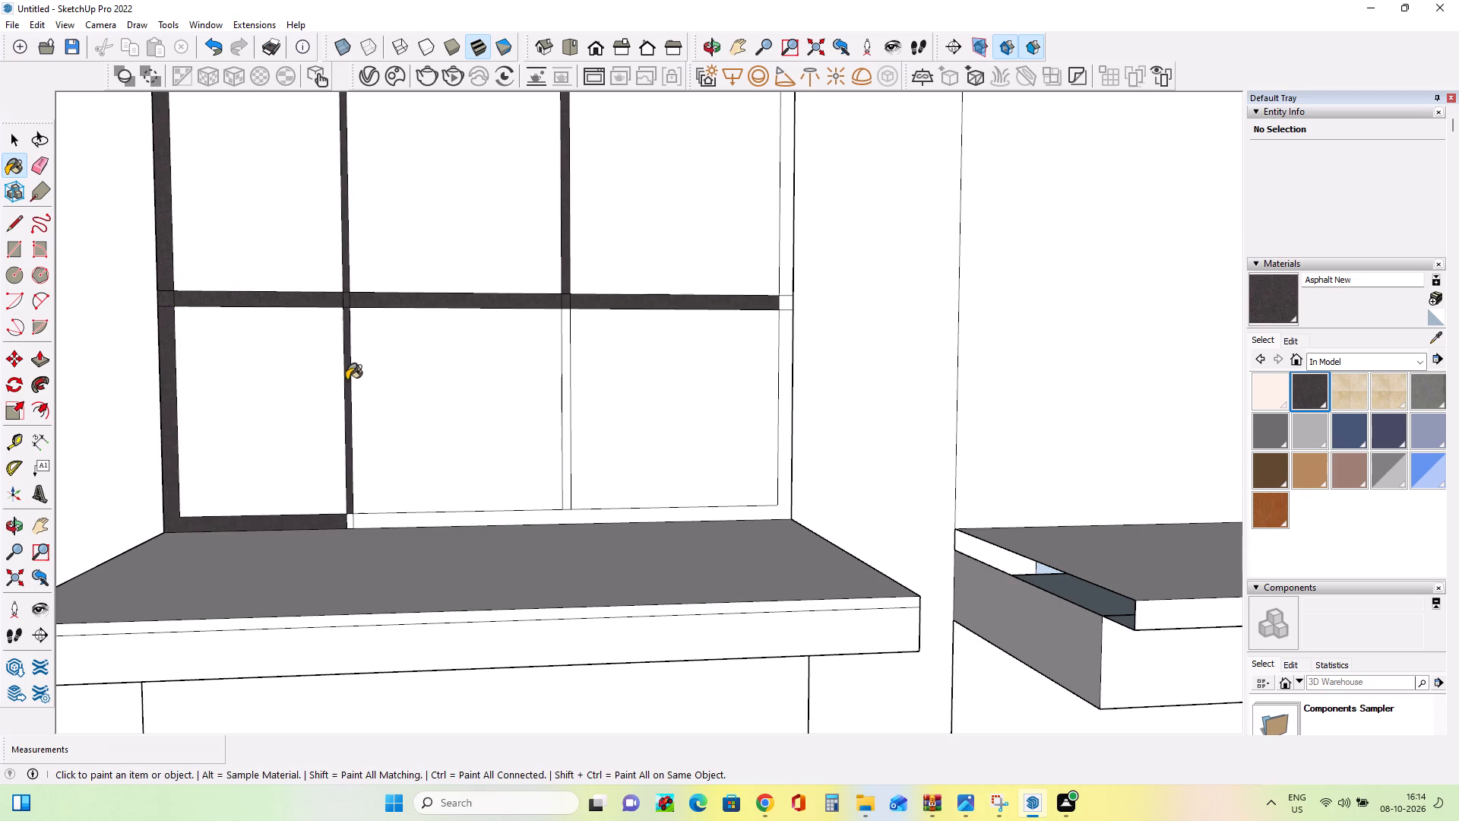
pyautogui.click(567, 434)
pyautogui.click(514, 518)
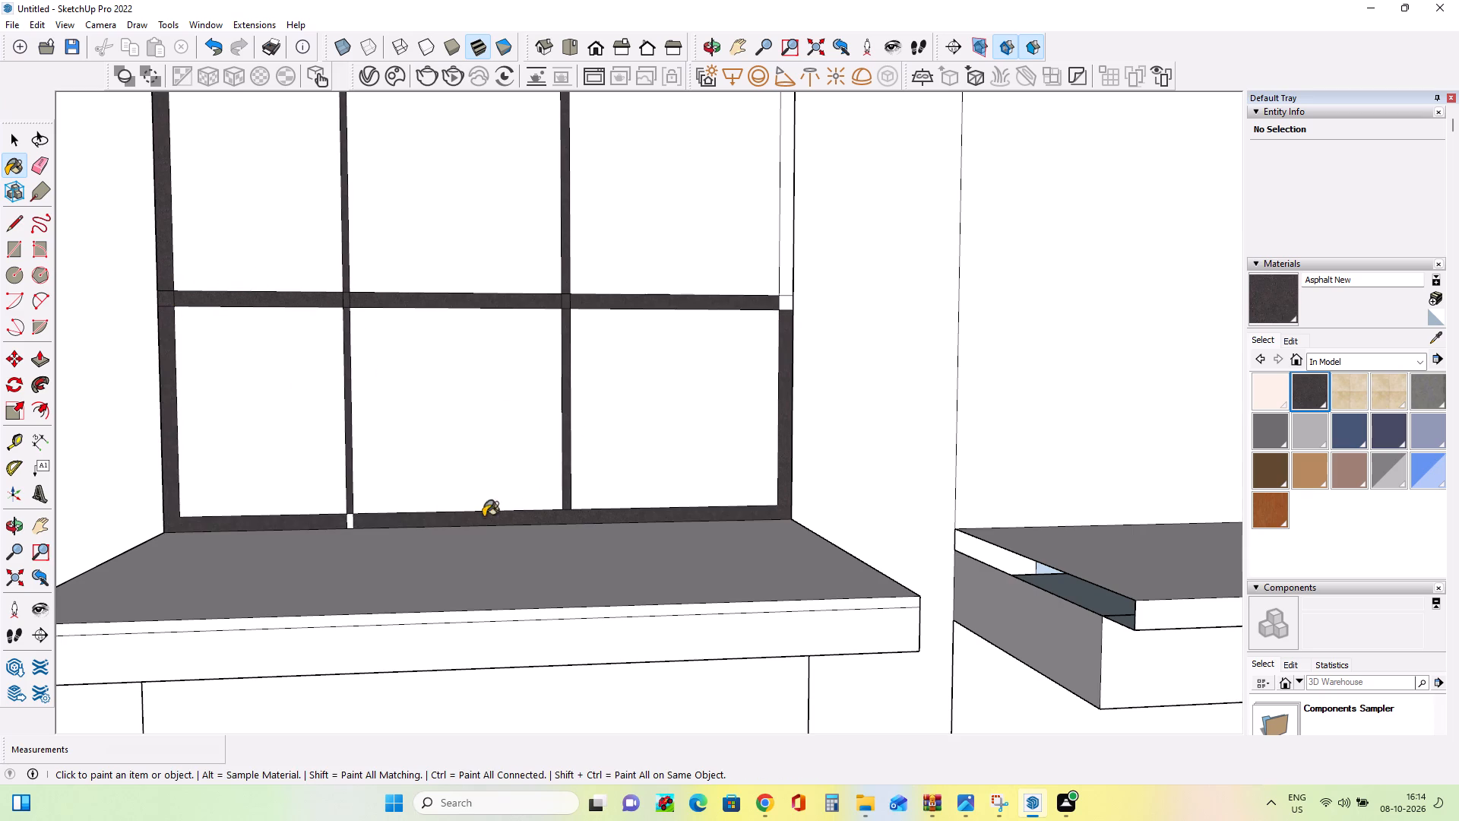
# Paint the unpainted gap under the left mullion, the bar's right end and the frame's right side above it with Asphalt New.
pyautogui.click(353, 523)
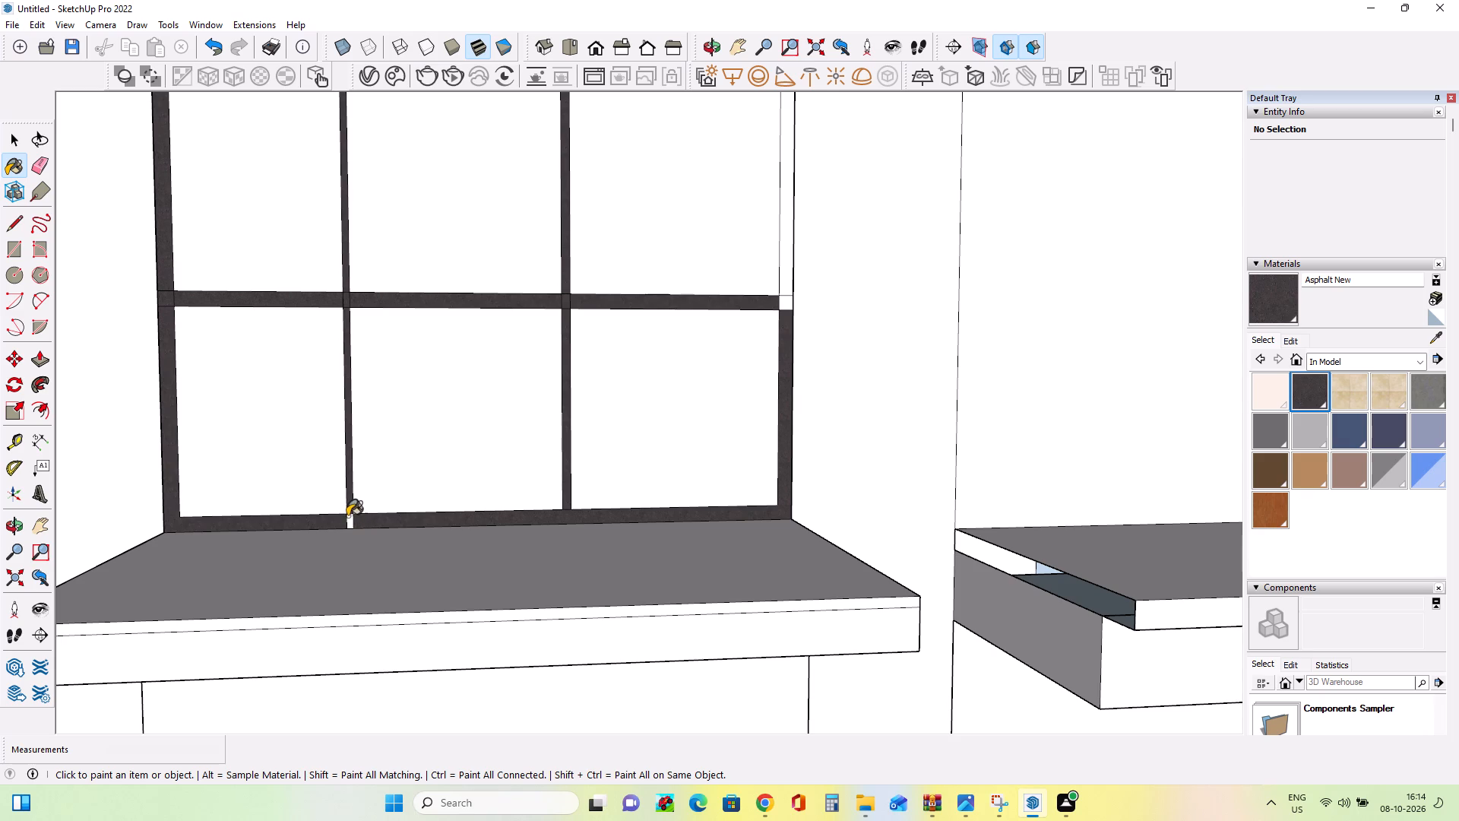
pyautogui.click(347, 520)
pyautogui.scroll(4, 379, 522)
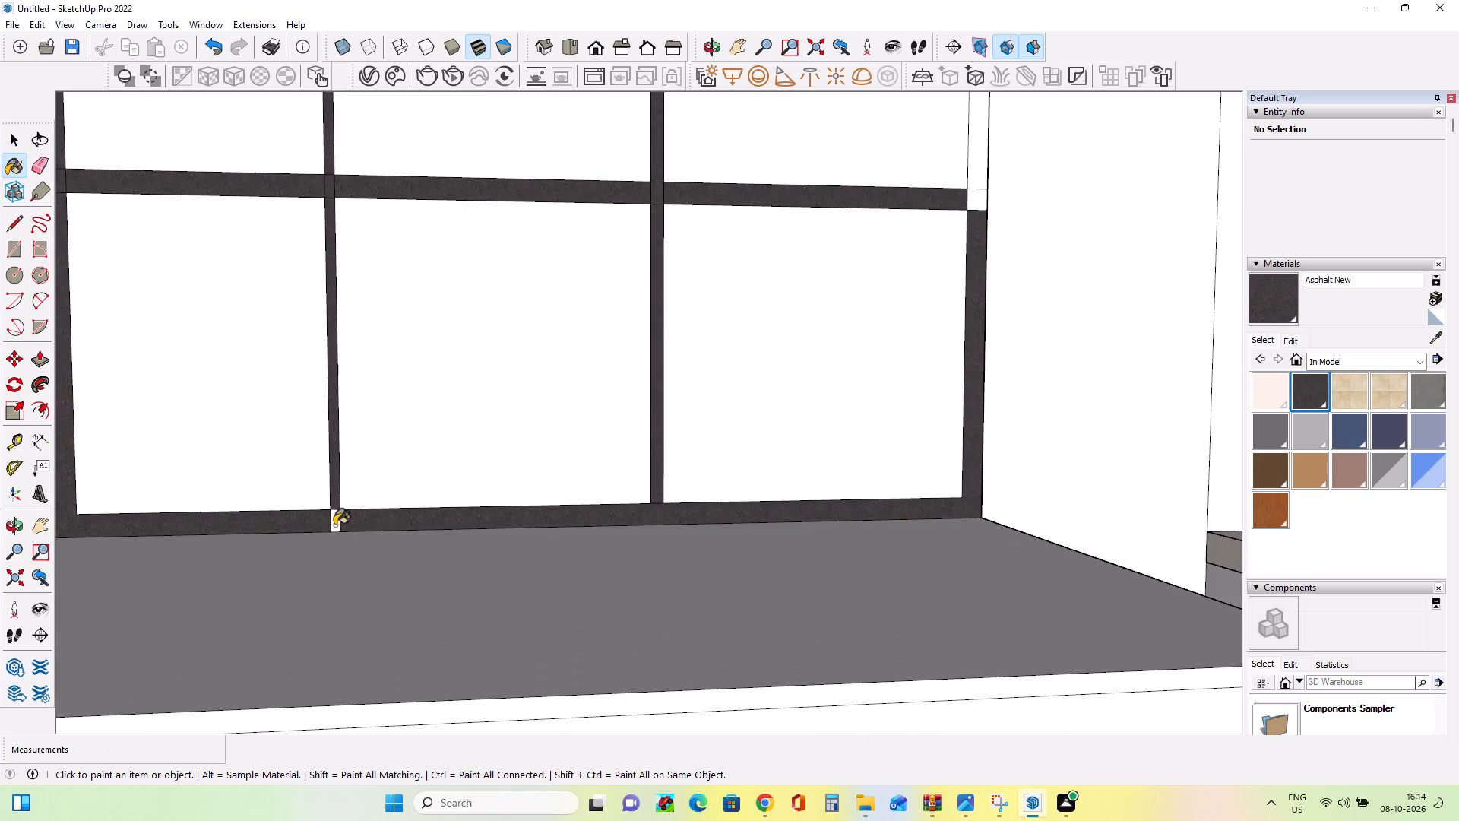
pyautogui.click(334, 525)
pyautogui.click(980, 204)
pyautogui.click(975, 173)
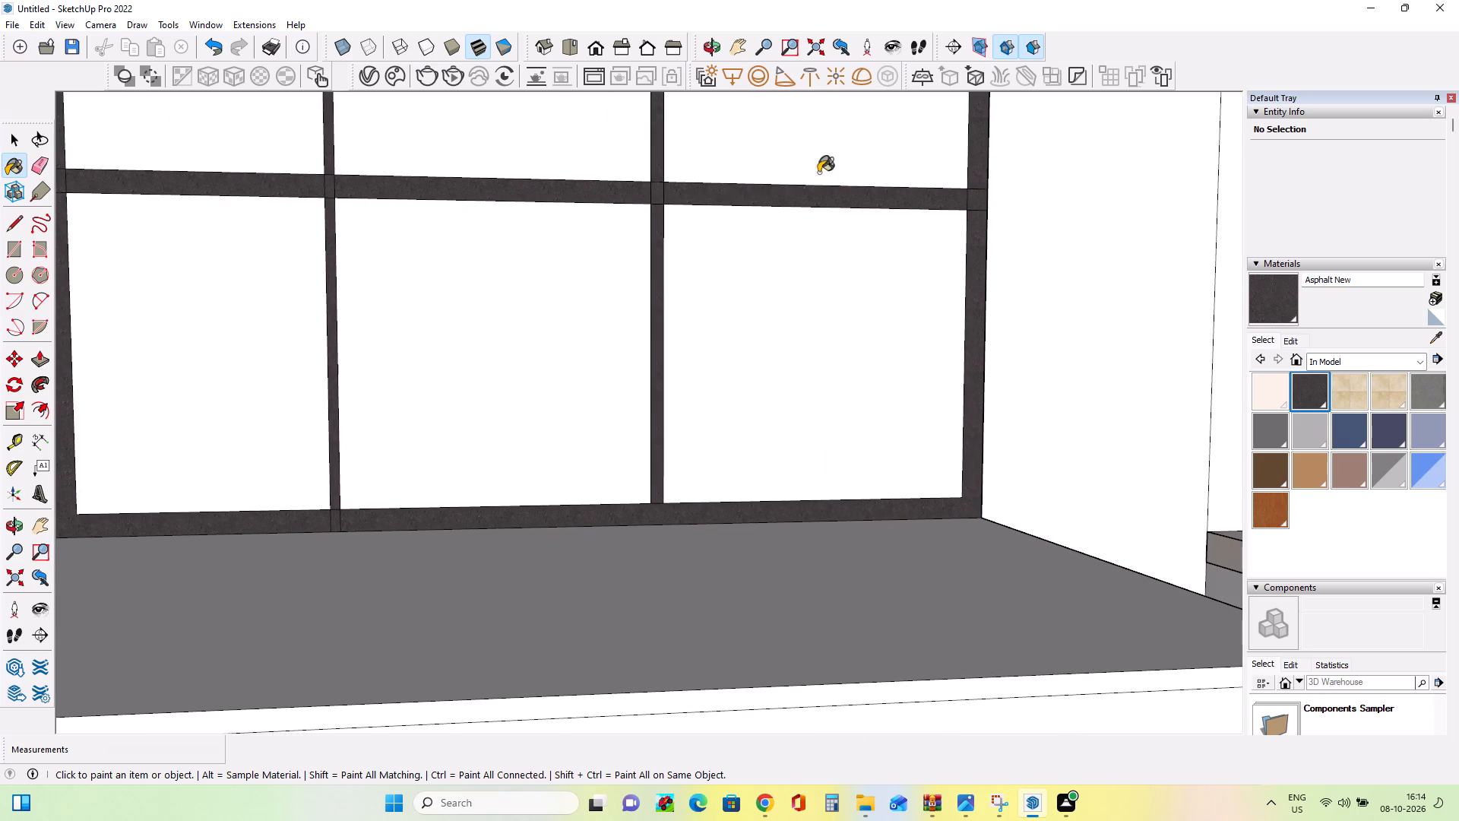
# Examine the upper window and the house's upper volume from several angles alongside the reference elevation image.
pyautogui.scroll(-15, 562, 171)
pyautogui.scroll(1, 571, 190)
pyautogui.scroll(-5, 572, 190)
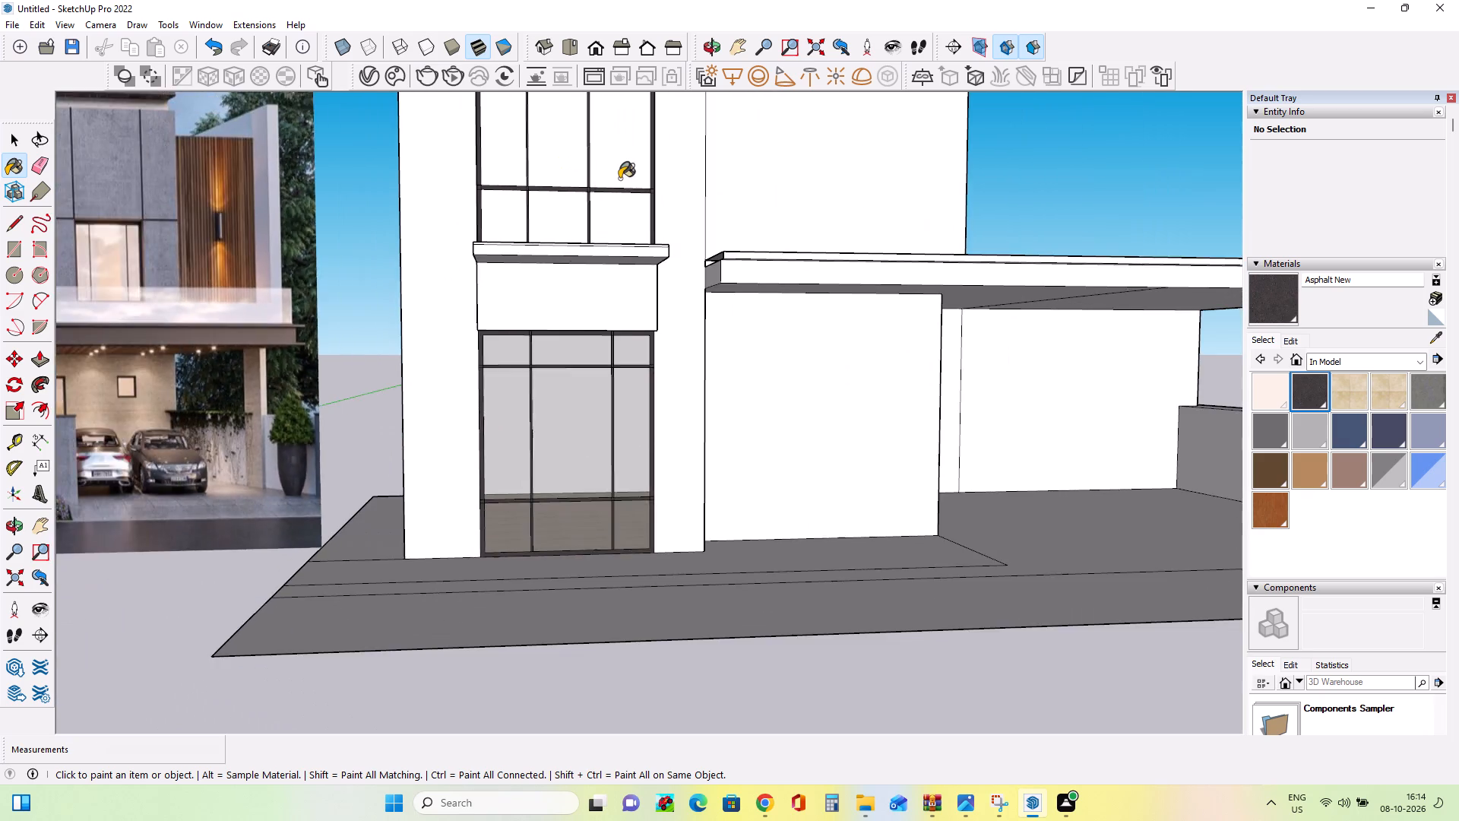
pyautogui.scroll(-2, 619, 179)
pyautogui.scroll(1, 619, 179)
pyautogui.scroll(-1, 619, 179)
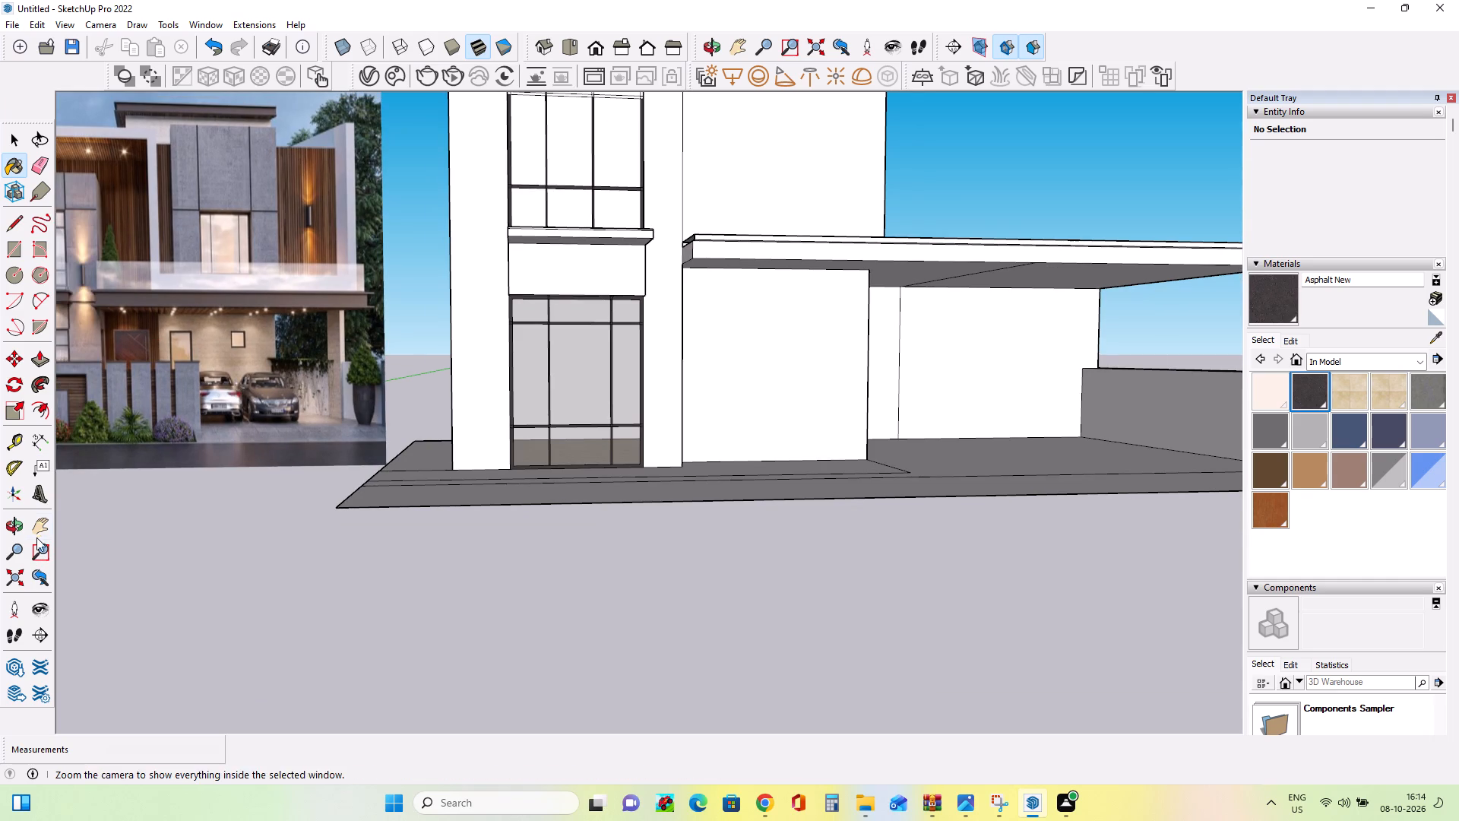
pyautogui.click(38, 531)
pyautogui.moveTo(570, 165); pyautogui.dragTo(571, 312)
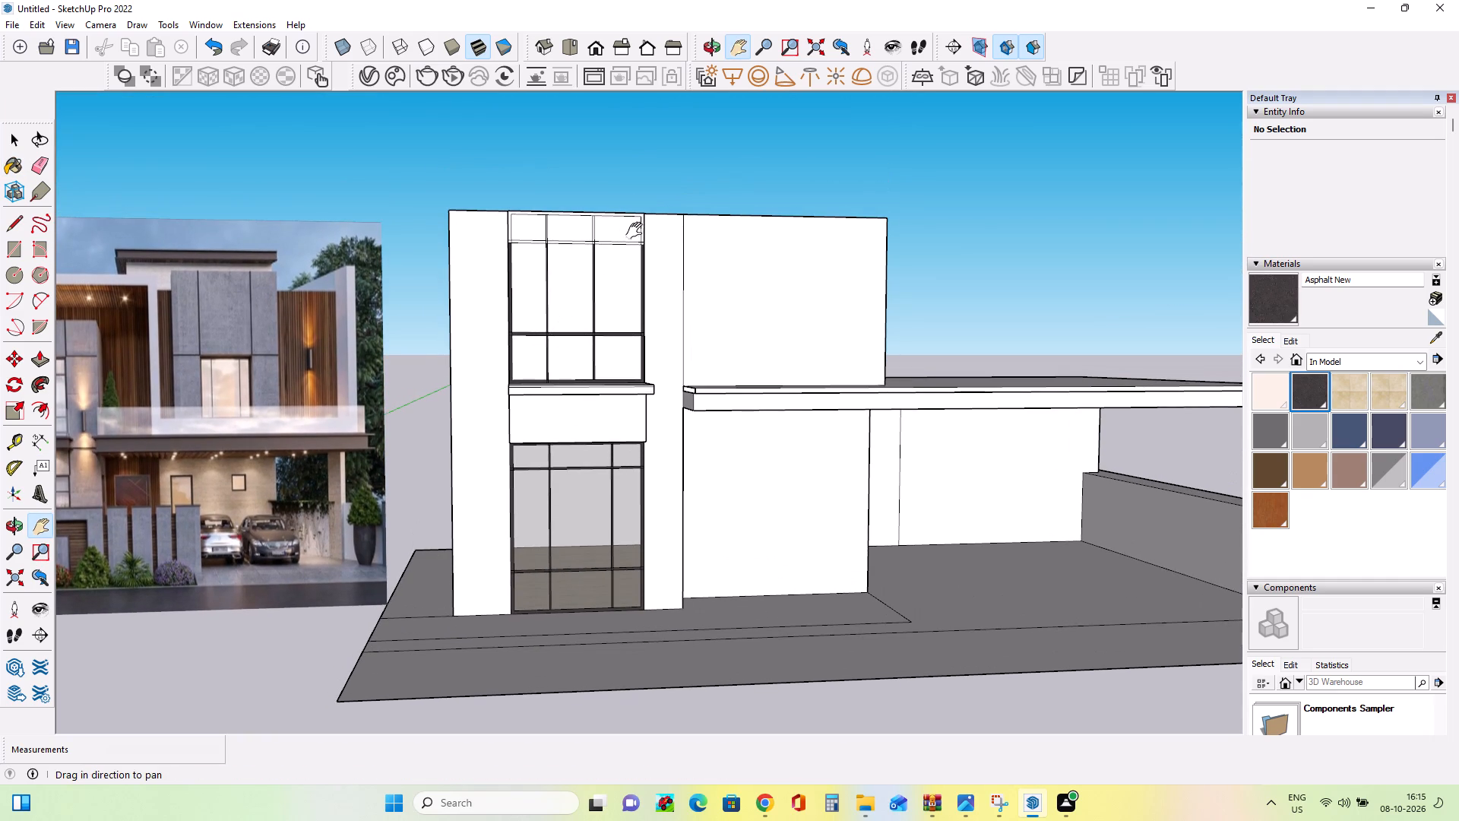
pyautogui.scroll(2, 645, 230)
pyautogui.moveTo(718, 242); pyautogui.dragTo(464, 294, button='middle')
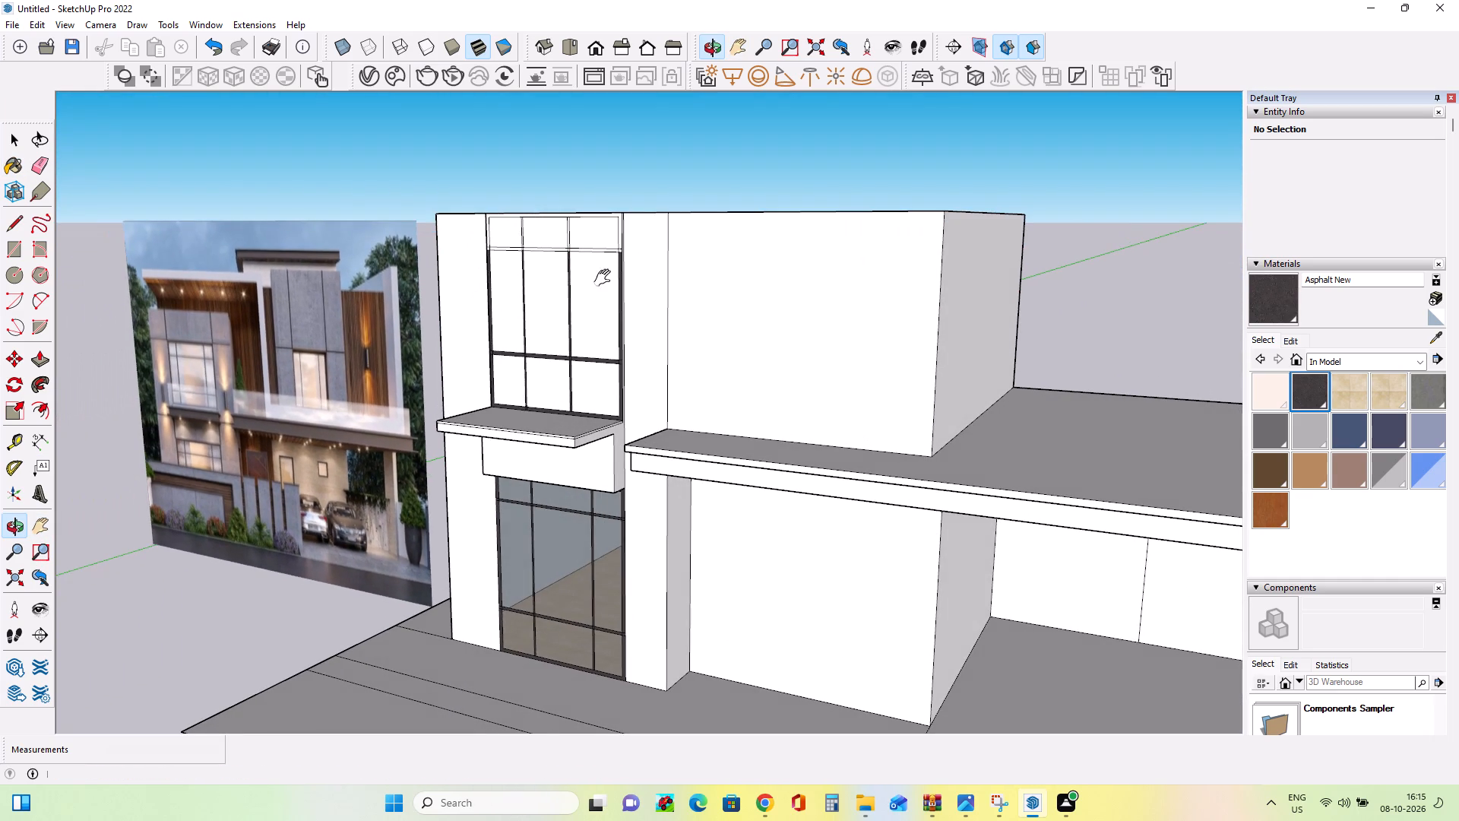
pyautogui.moveTo(696, 306); pyautogui.dragTo(840, 322, button='middle')
pyautogui.scroll(-4, 837, 306)
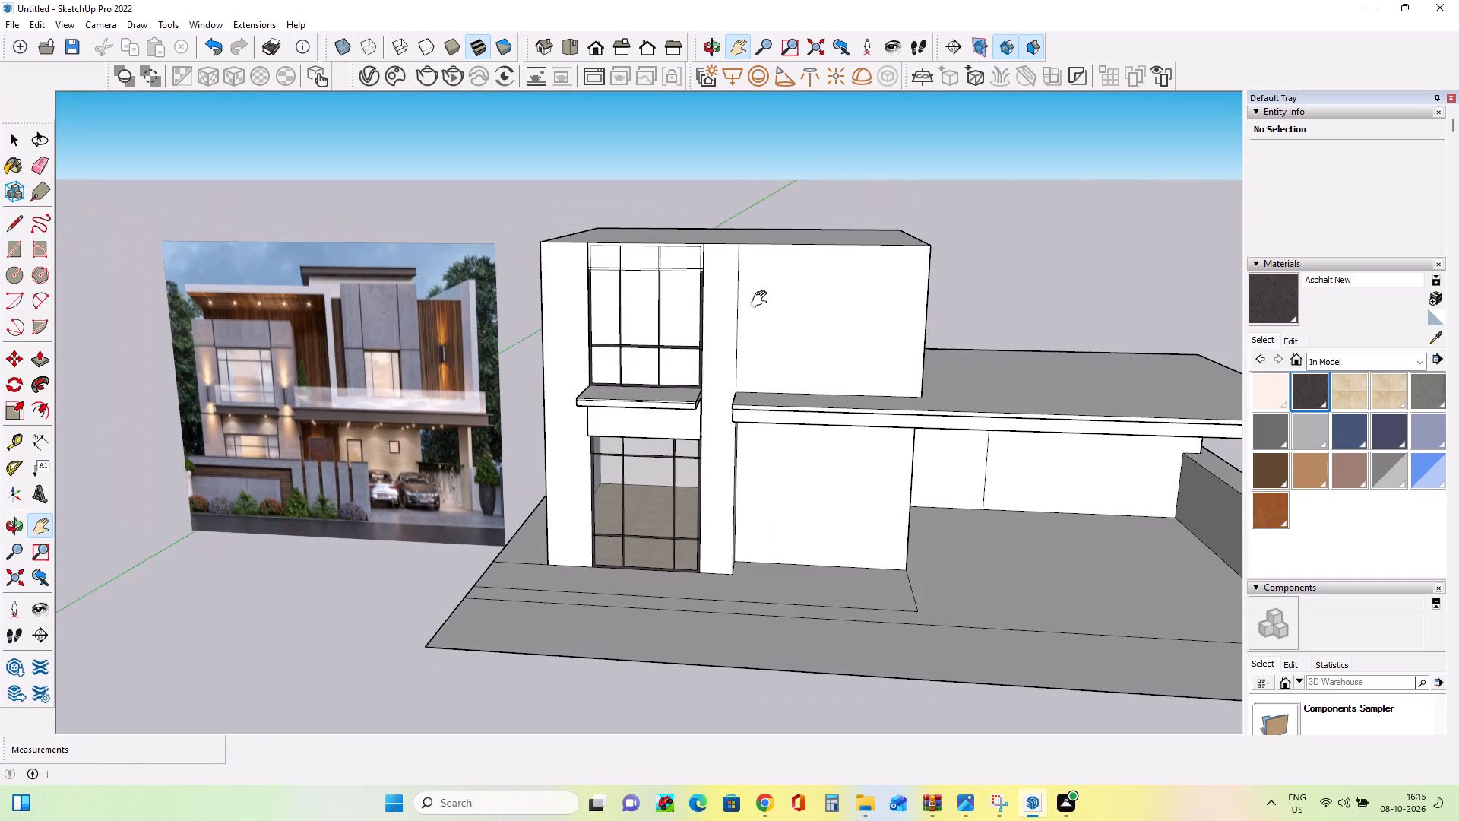
pyautogui.moveTo(772, 305); pyautogui.dragTo(621, 304, button='middle')
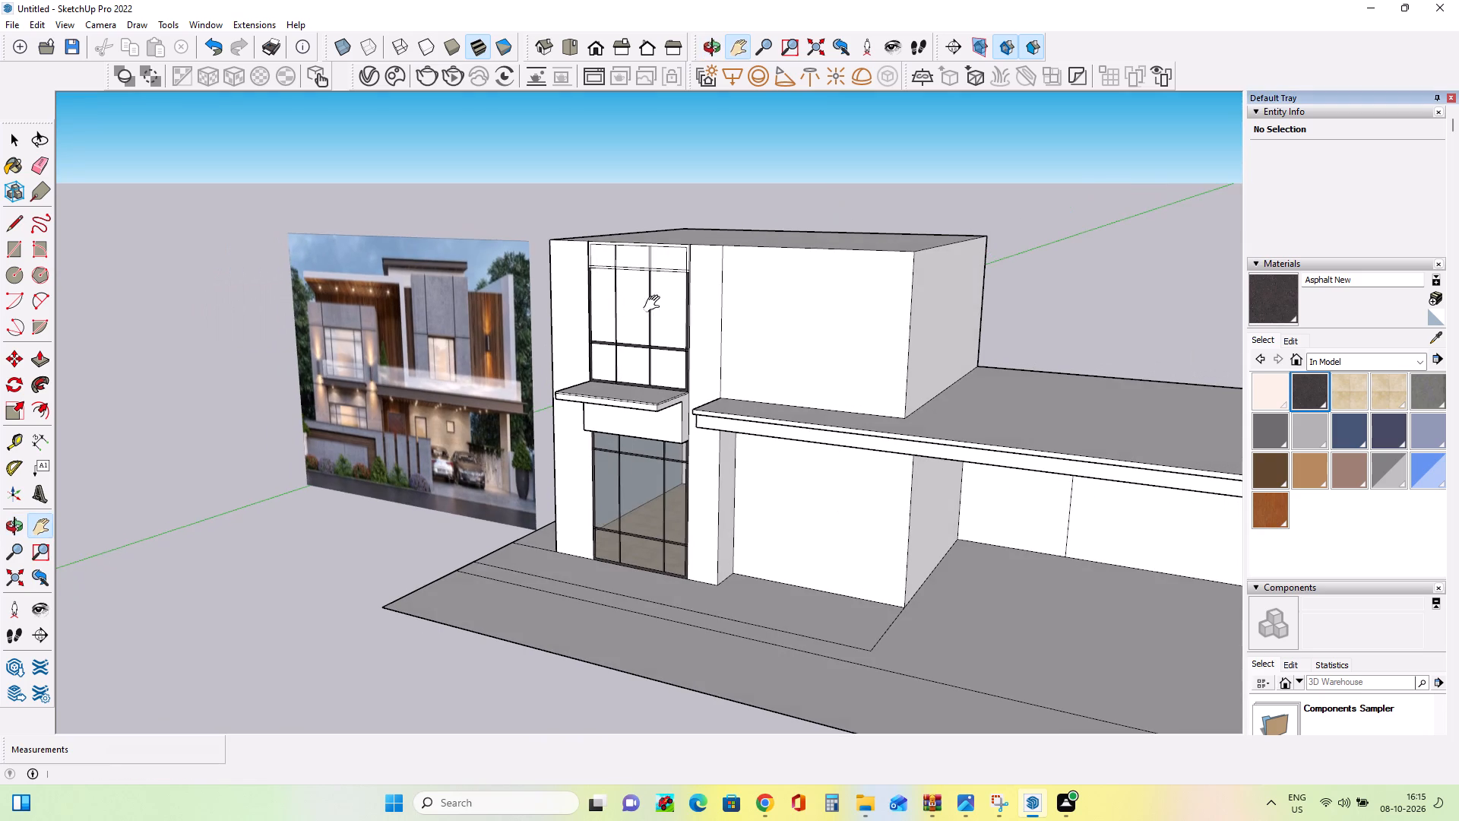
pyautogui.moveTo(658, 305); pyautogui.dragTo(760, 314, button='middle')
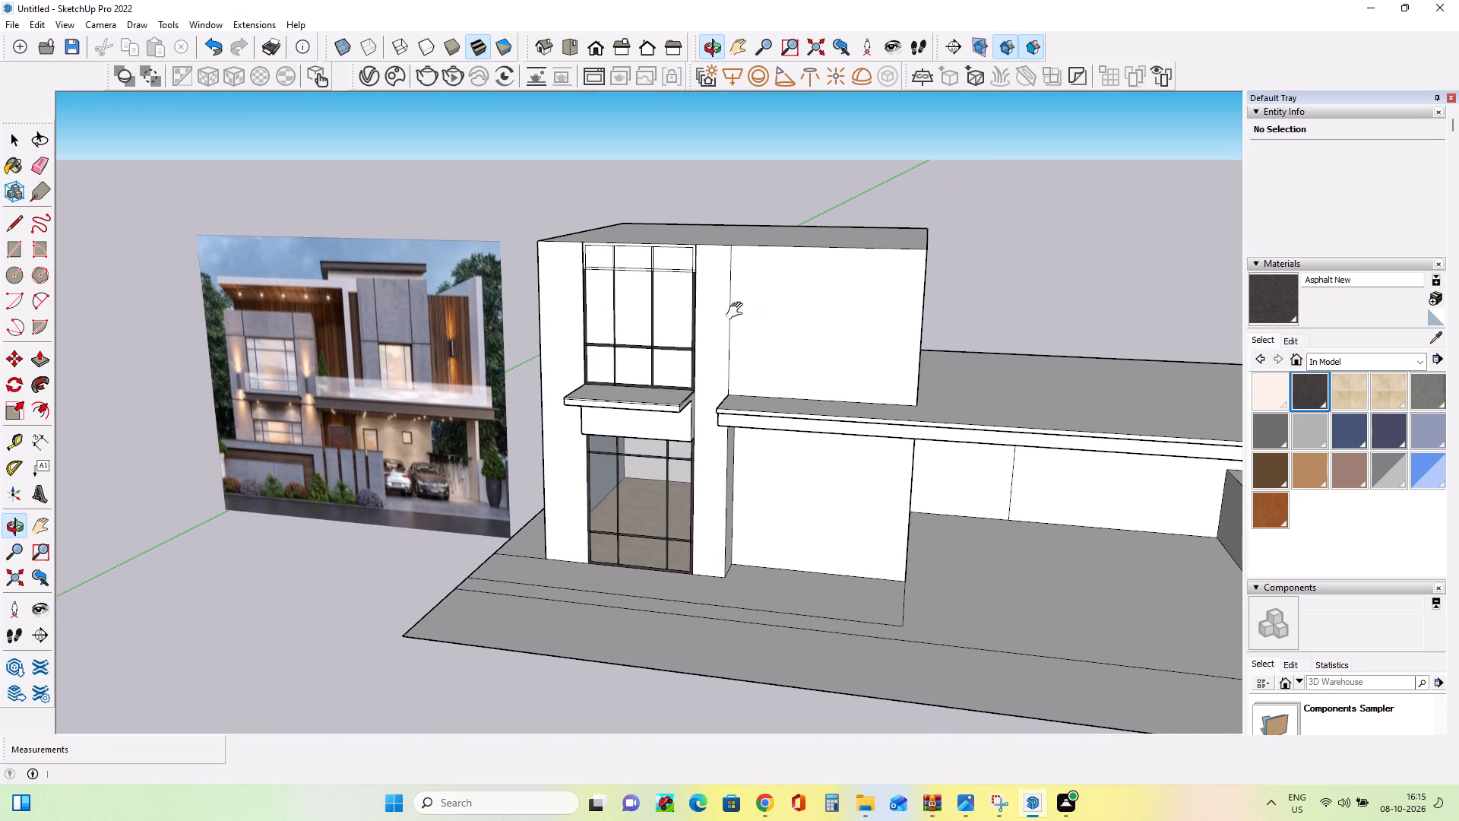
pyautogui.scroll(4, 698, 312)
pyautogui.moveTo(716, 309); pyautogui.dragTo(726, 350, button='middle')
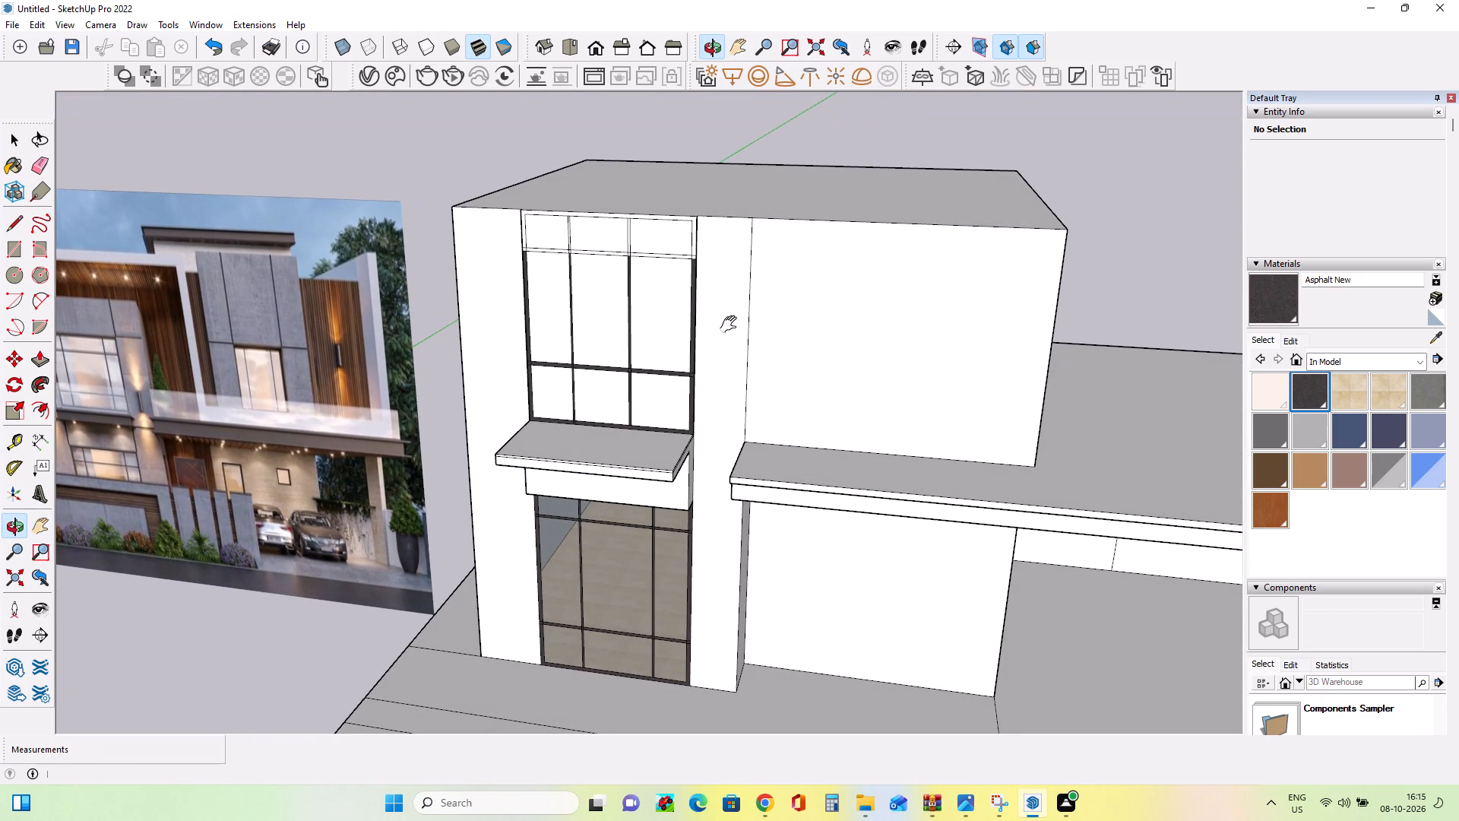
pyautogui.moveTo(732, 325); pyautogui.dragTo(732, 341, button='middle')
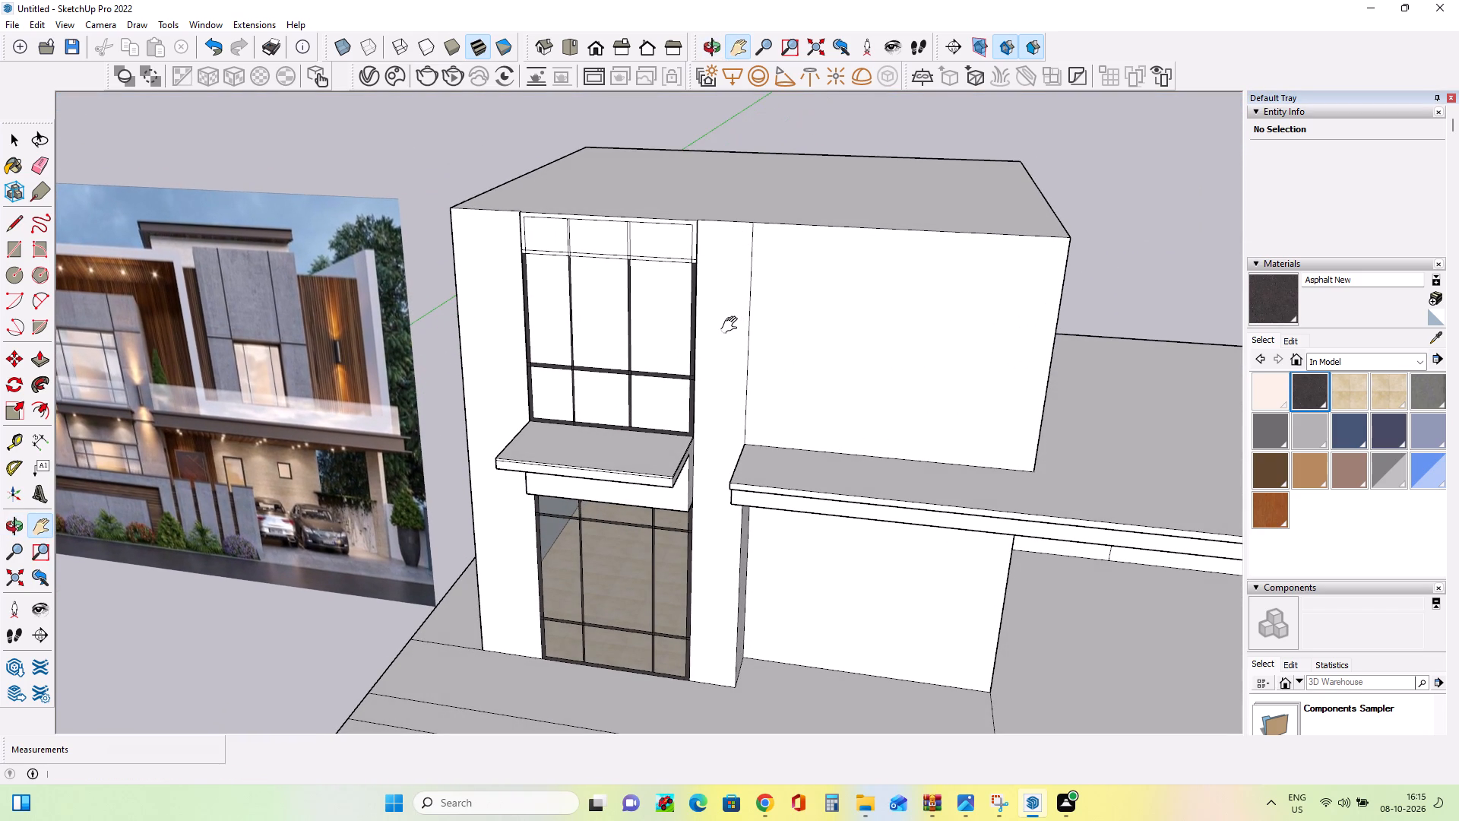
pyautogui.moveTo(733, 325); pyautogui.dragTo(758, 335, button='middle')
pyautogui.moveTo(761, 309); pyautogui.dragTo(767, 184, button='middle')
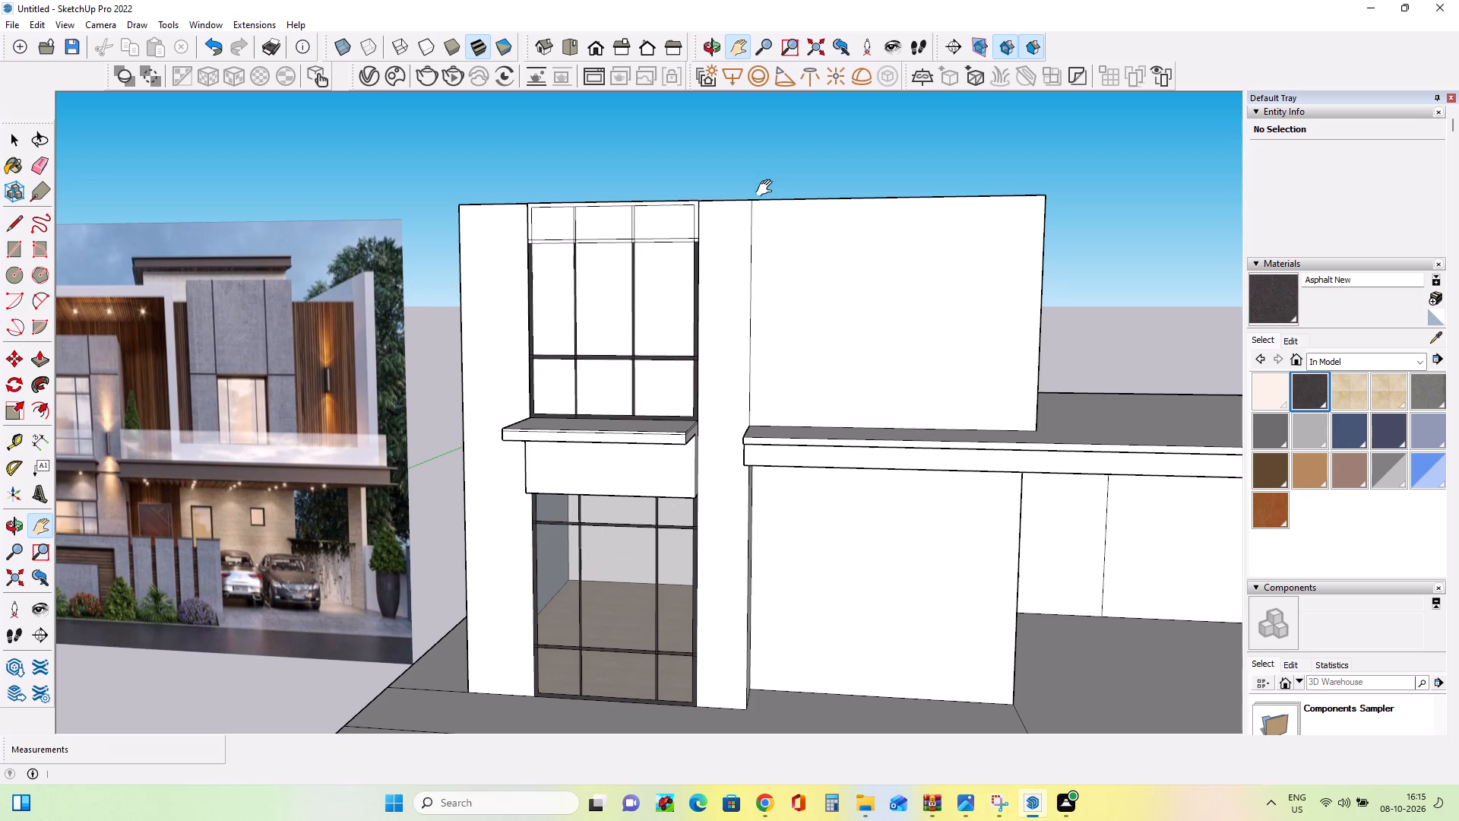
pyautogui.moveTo(801, 262); pyautogui.dragTo(549, 368, button='middle')
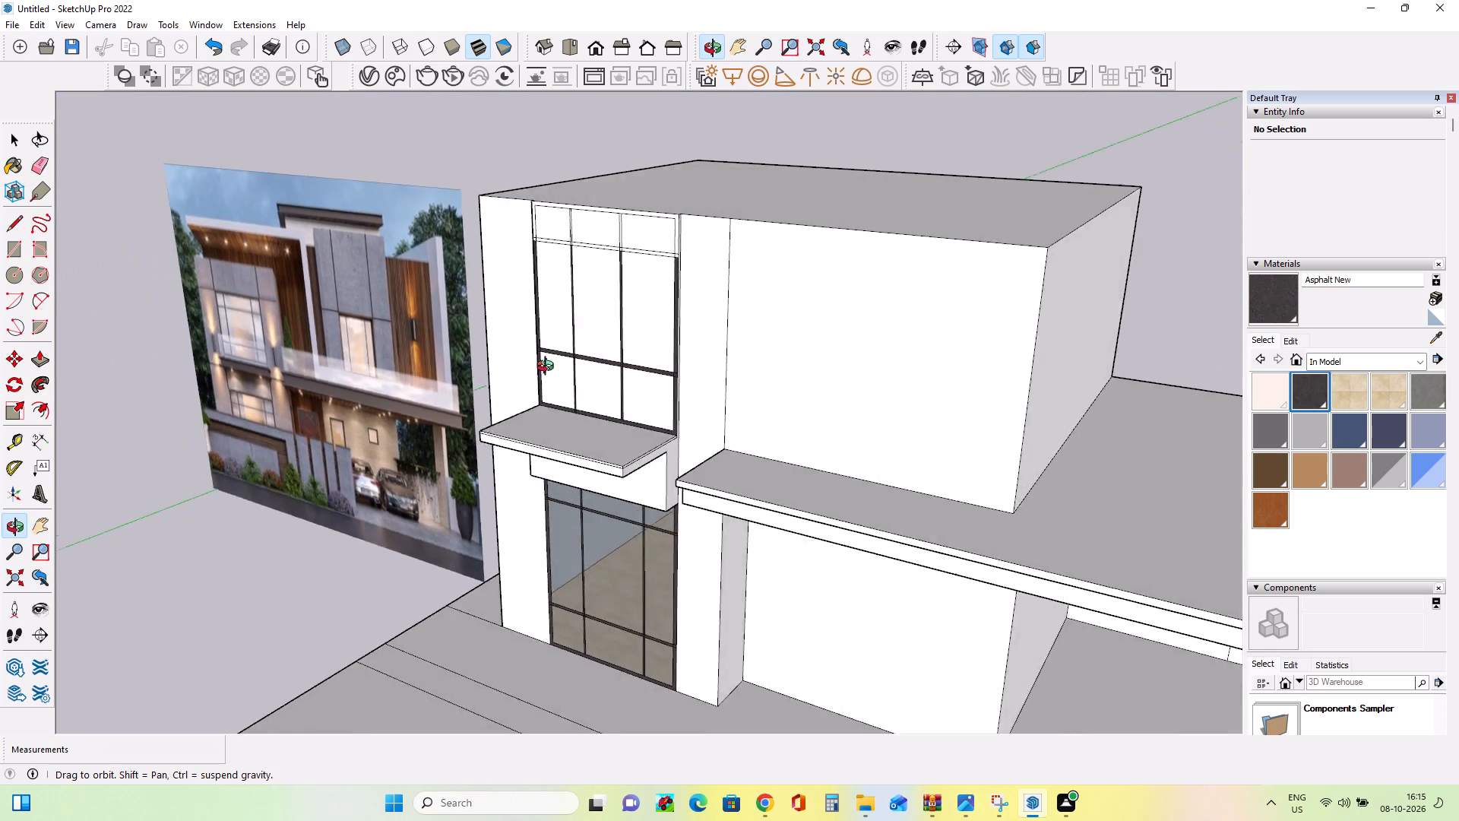
pyautogui.moveTo(549, 368); pyautogui.dragTo(528, 371, button='middle')
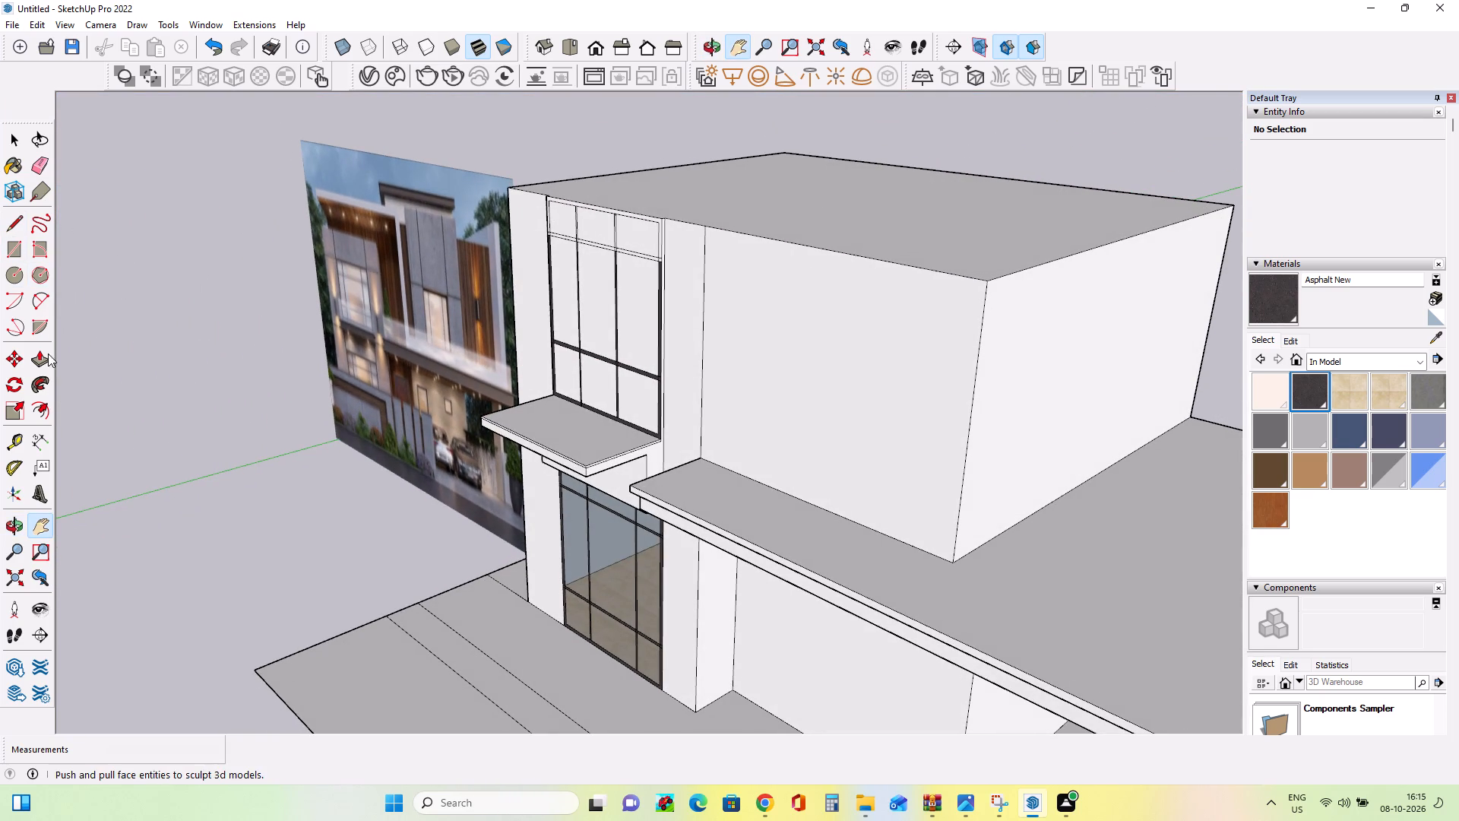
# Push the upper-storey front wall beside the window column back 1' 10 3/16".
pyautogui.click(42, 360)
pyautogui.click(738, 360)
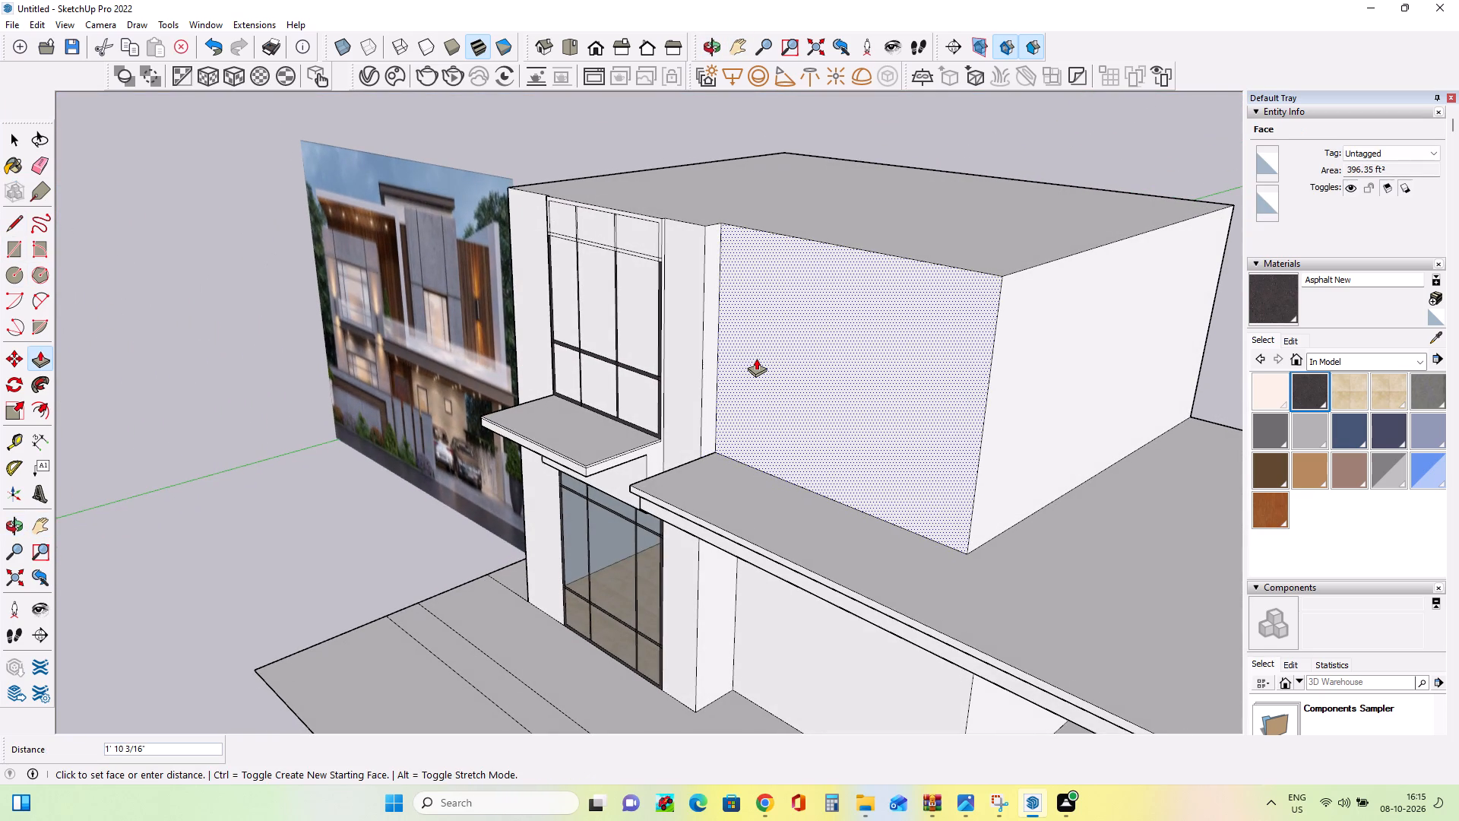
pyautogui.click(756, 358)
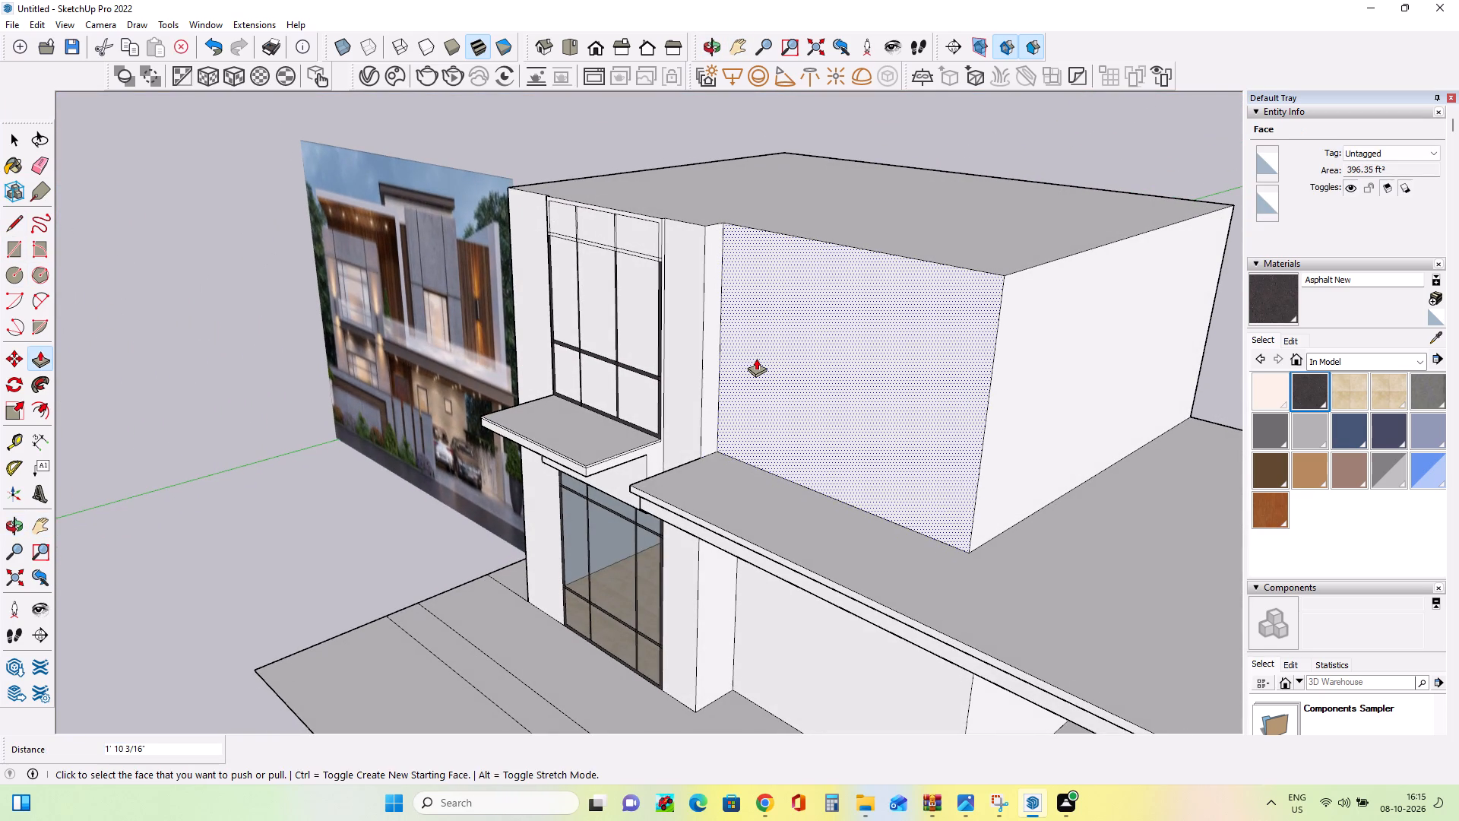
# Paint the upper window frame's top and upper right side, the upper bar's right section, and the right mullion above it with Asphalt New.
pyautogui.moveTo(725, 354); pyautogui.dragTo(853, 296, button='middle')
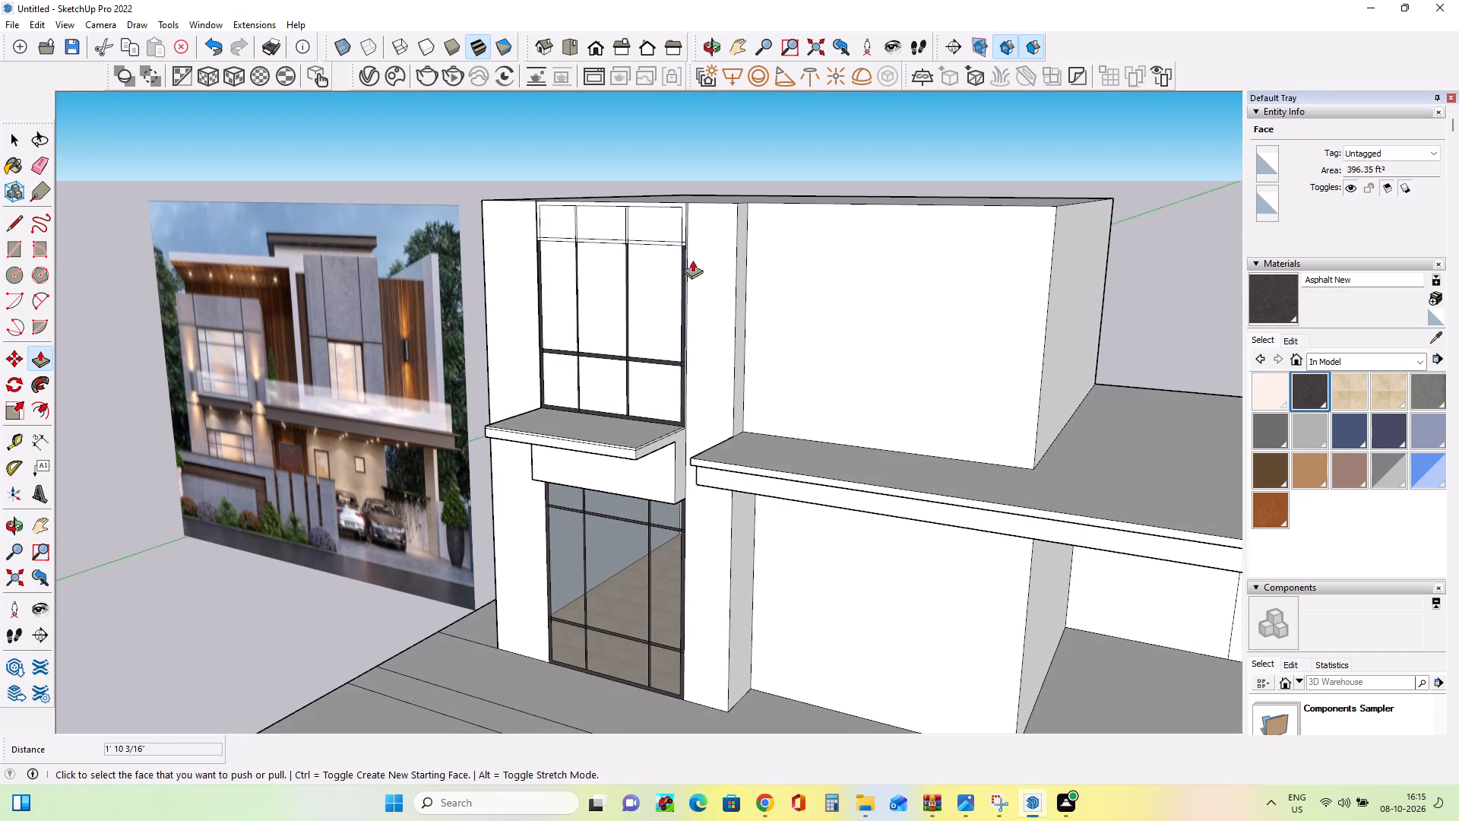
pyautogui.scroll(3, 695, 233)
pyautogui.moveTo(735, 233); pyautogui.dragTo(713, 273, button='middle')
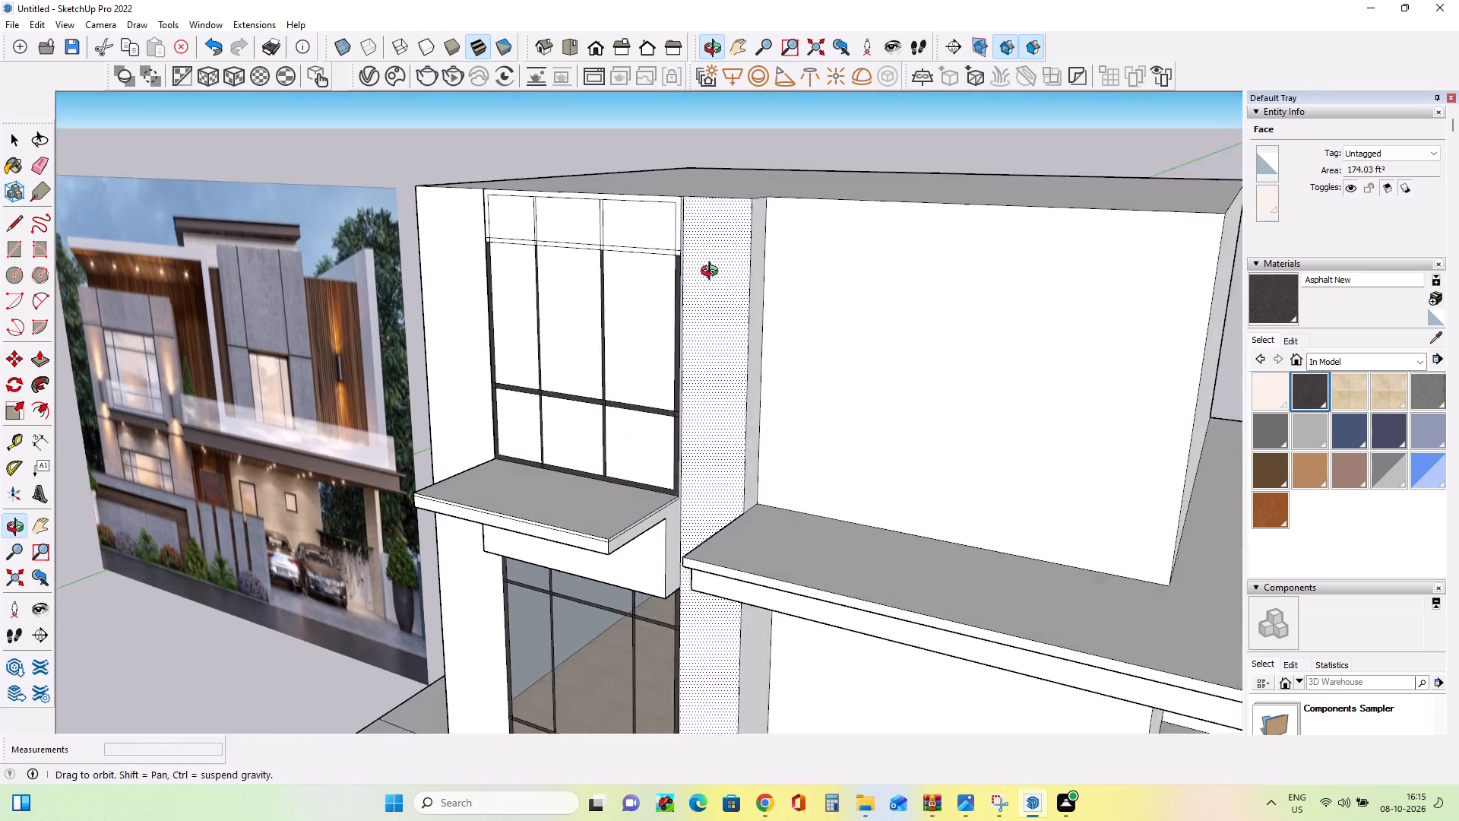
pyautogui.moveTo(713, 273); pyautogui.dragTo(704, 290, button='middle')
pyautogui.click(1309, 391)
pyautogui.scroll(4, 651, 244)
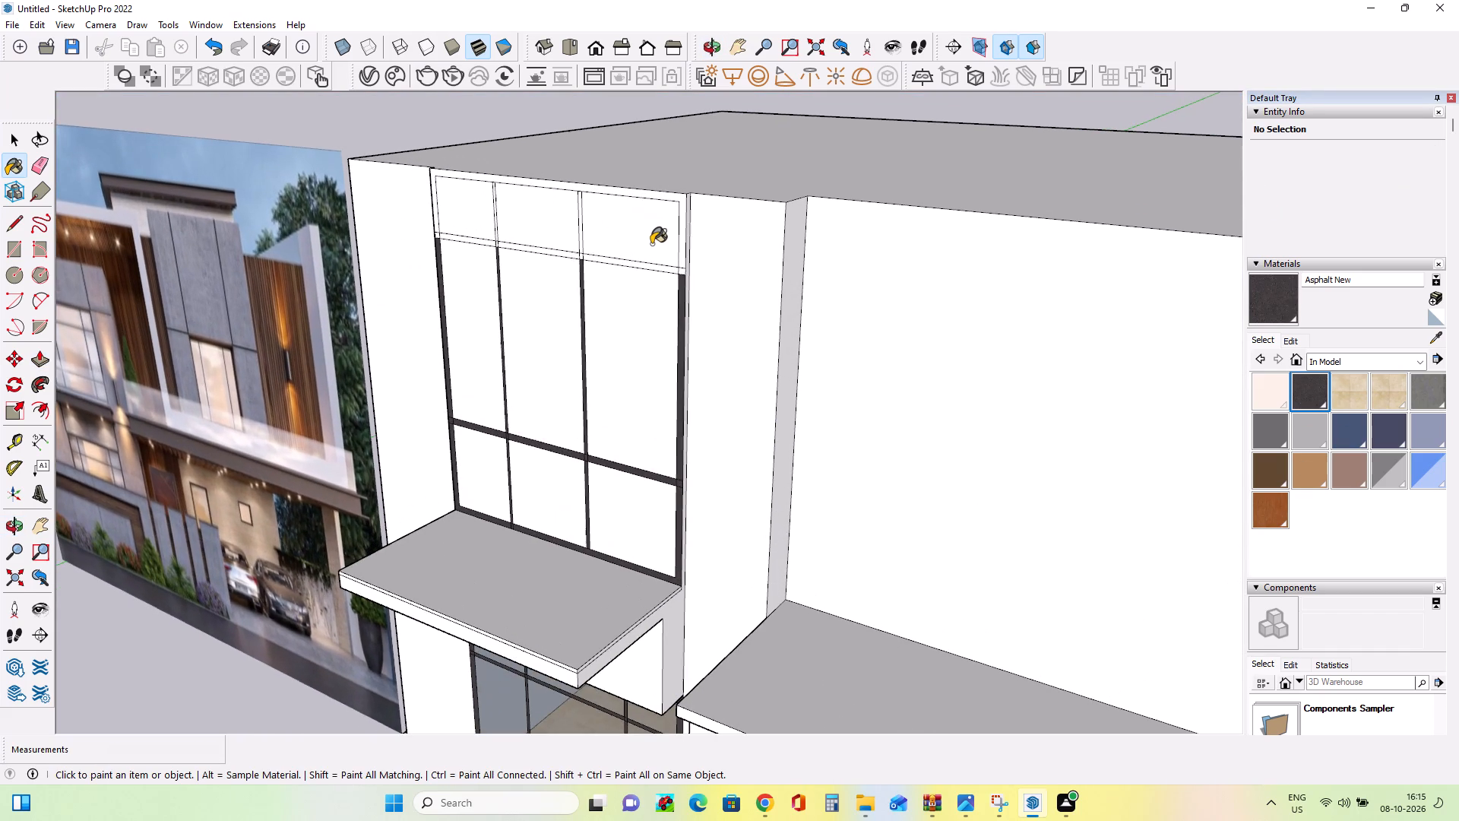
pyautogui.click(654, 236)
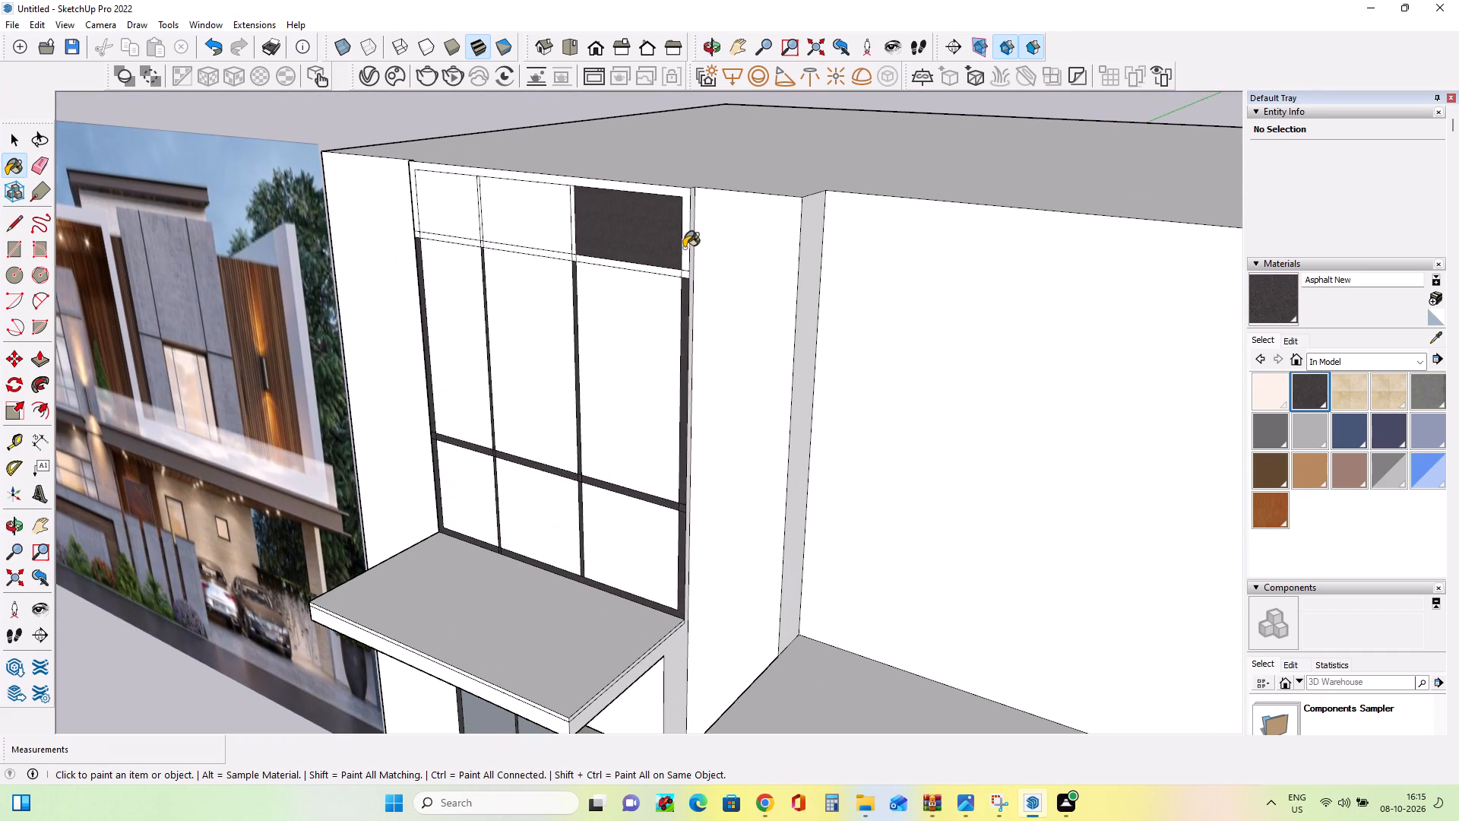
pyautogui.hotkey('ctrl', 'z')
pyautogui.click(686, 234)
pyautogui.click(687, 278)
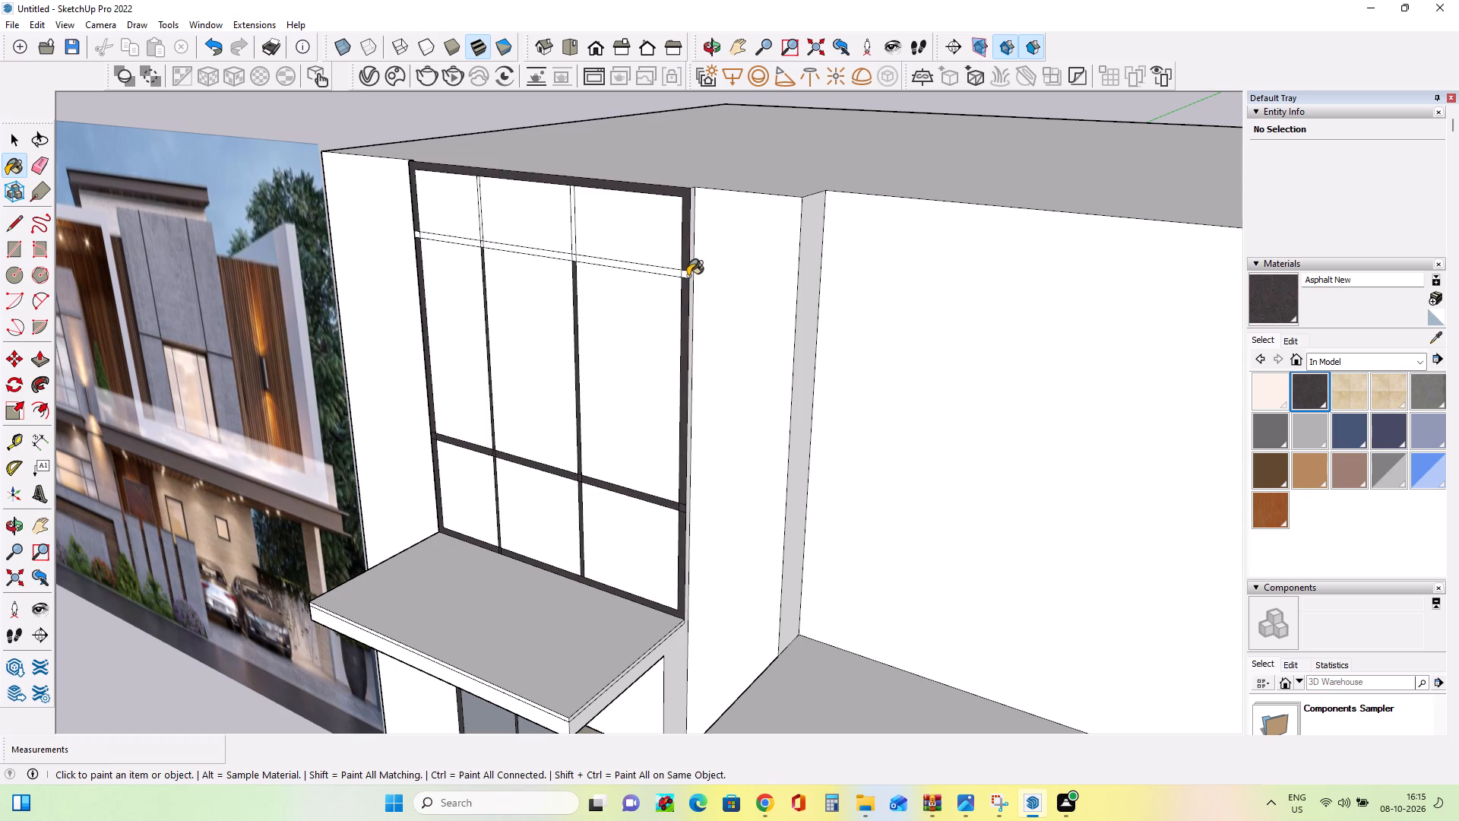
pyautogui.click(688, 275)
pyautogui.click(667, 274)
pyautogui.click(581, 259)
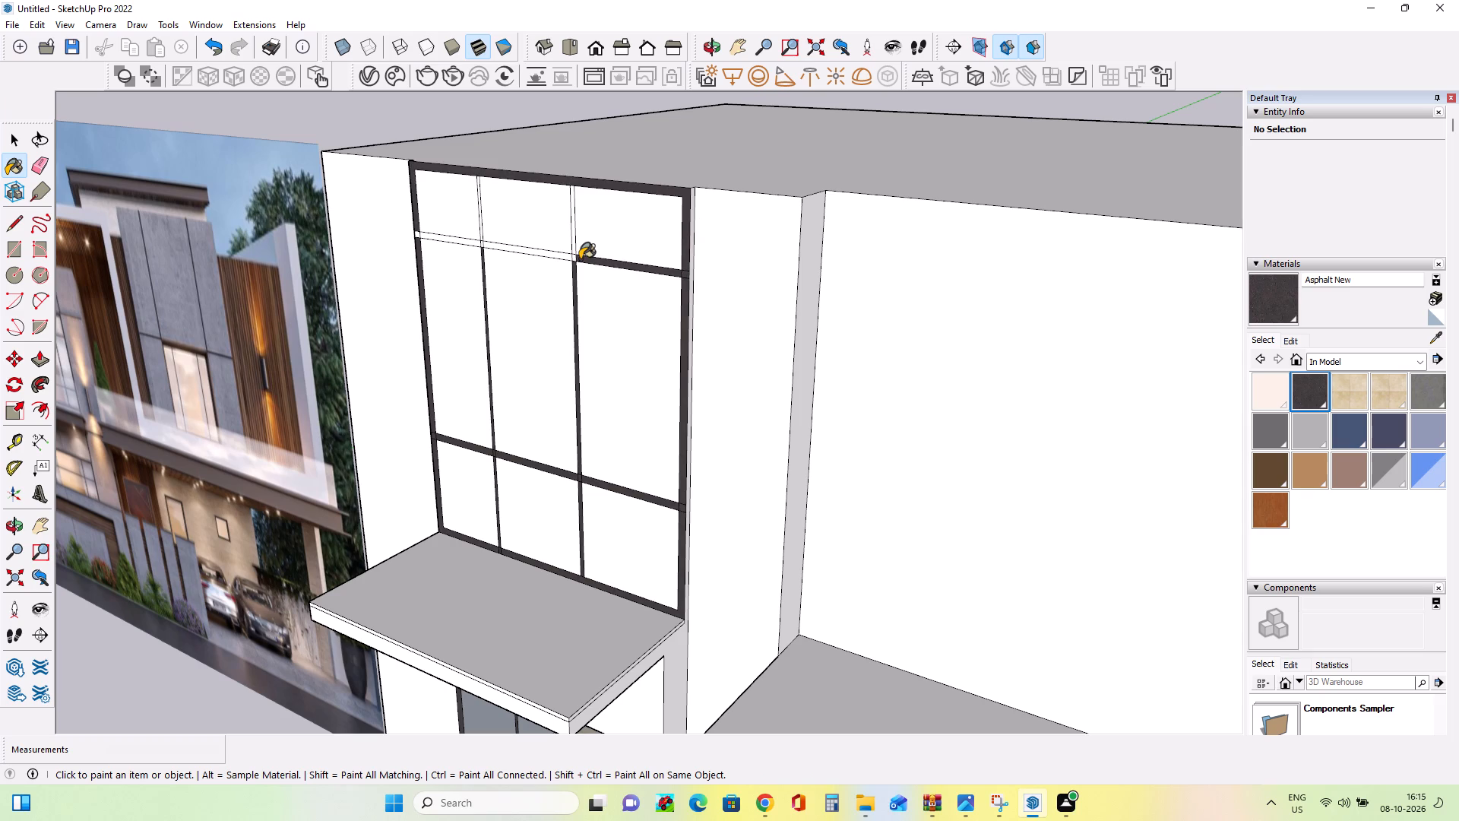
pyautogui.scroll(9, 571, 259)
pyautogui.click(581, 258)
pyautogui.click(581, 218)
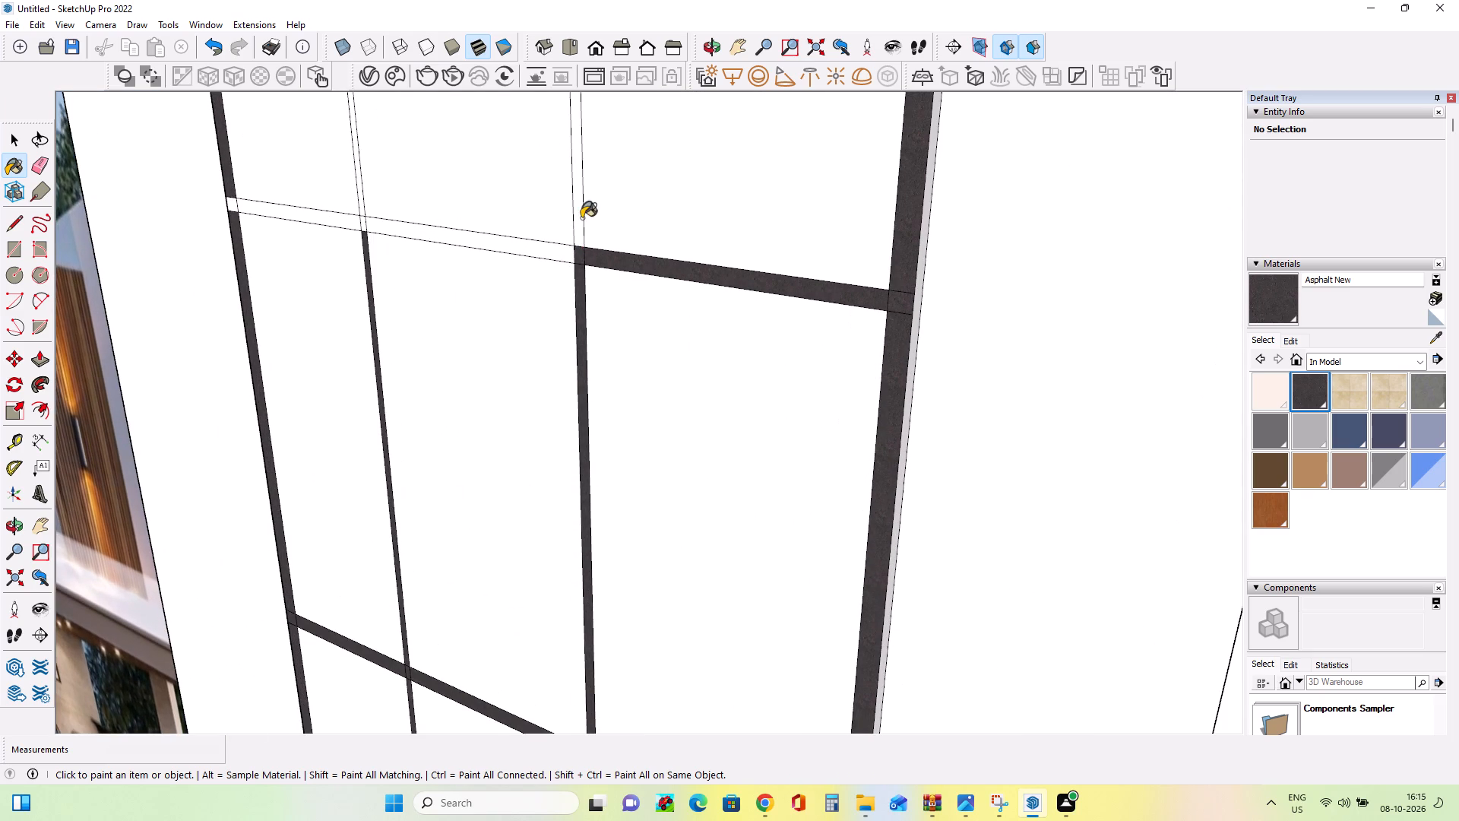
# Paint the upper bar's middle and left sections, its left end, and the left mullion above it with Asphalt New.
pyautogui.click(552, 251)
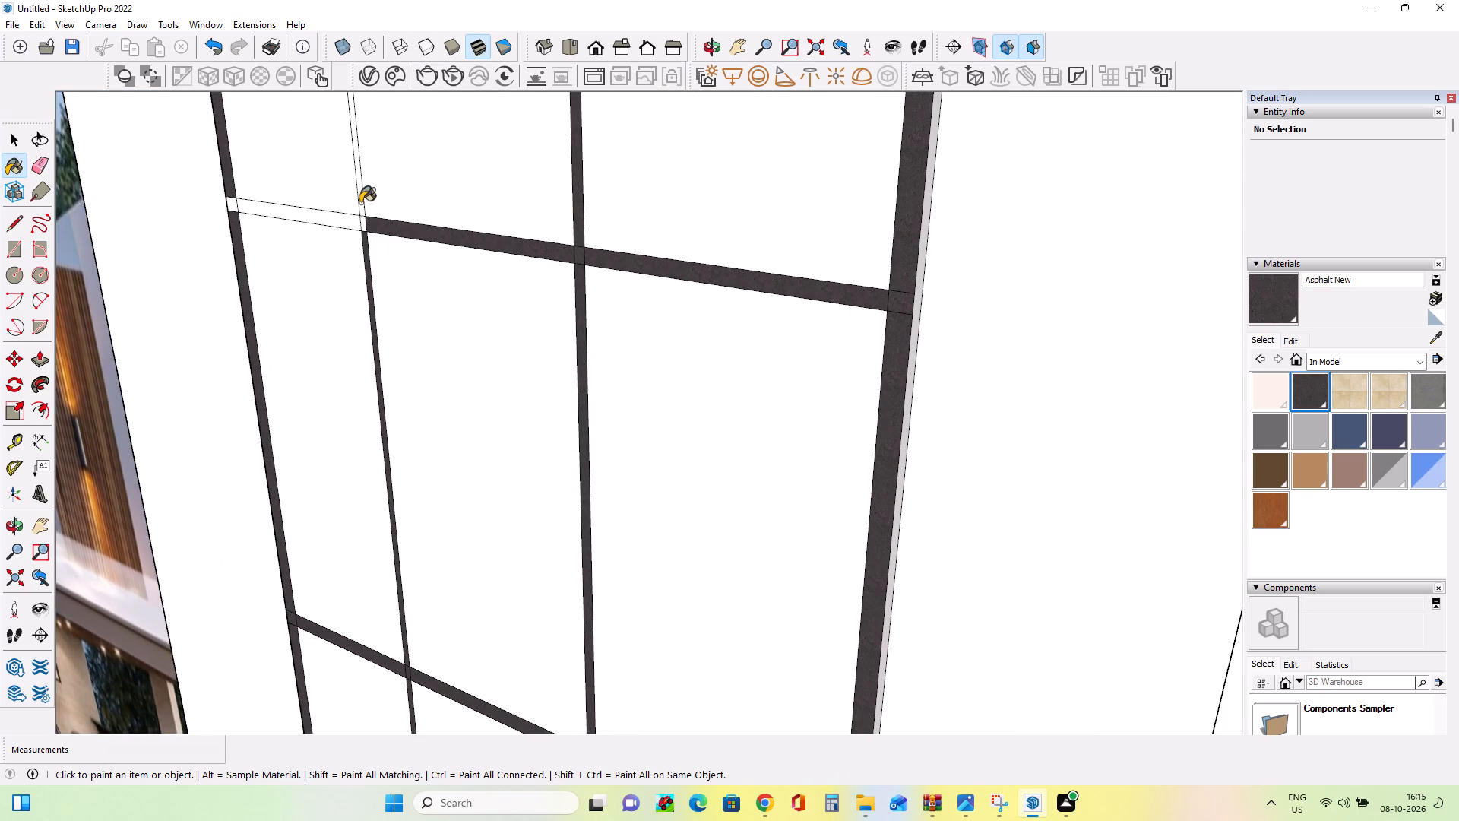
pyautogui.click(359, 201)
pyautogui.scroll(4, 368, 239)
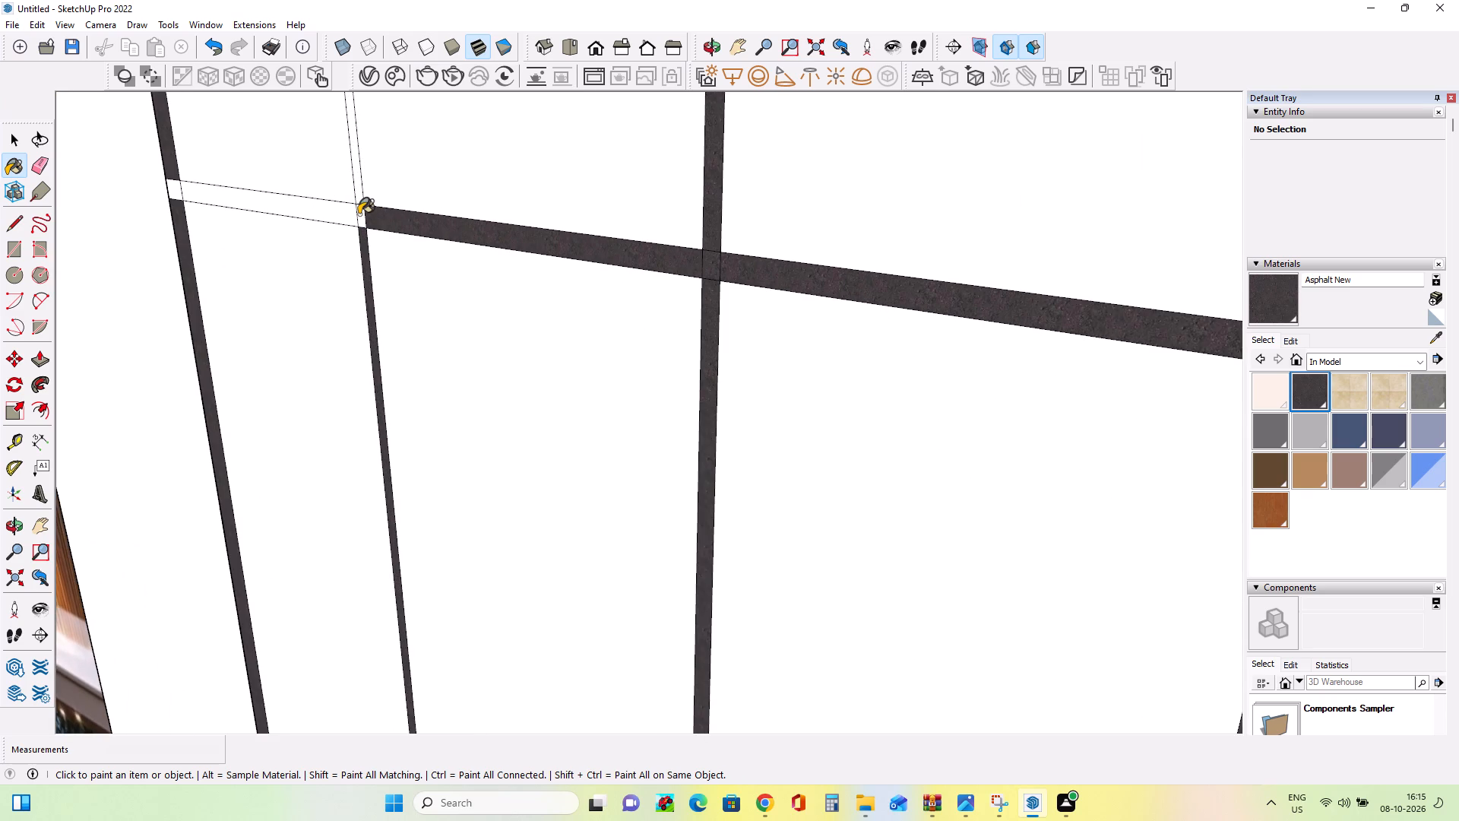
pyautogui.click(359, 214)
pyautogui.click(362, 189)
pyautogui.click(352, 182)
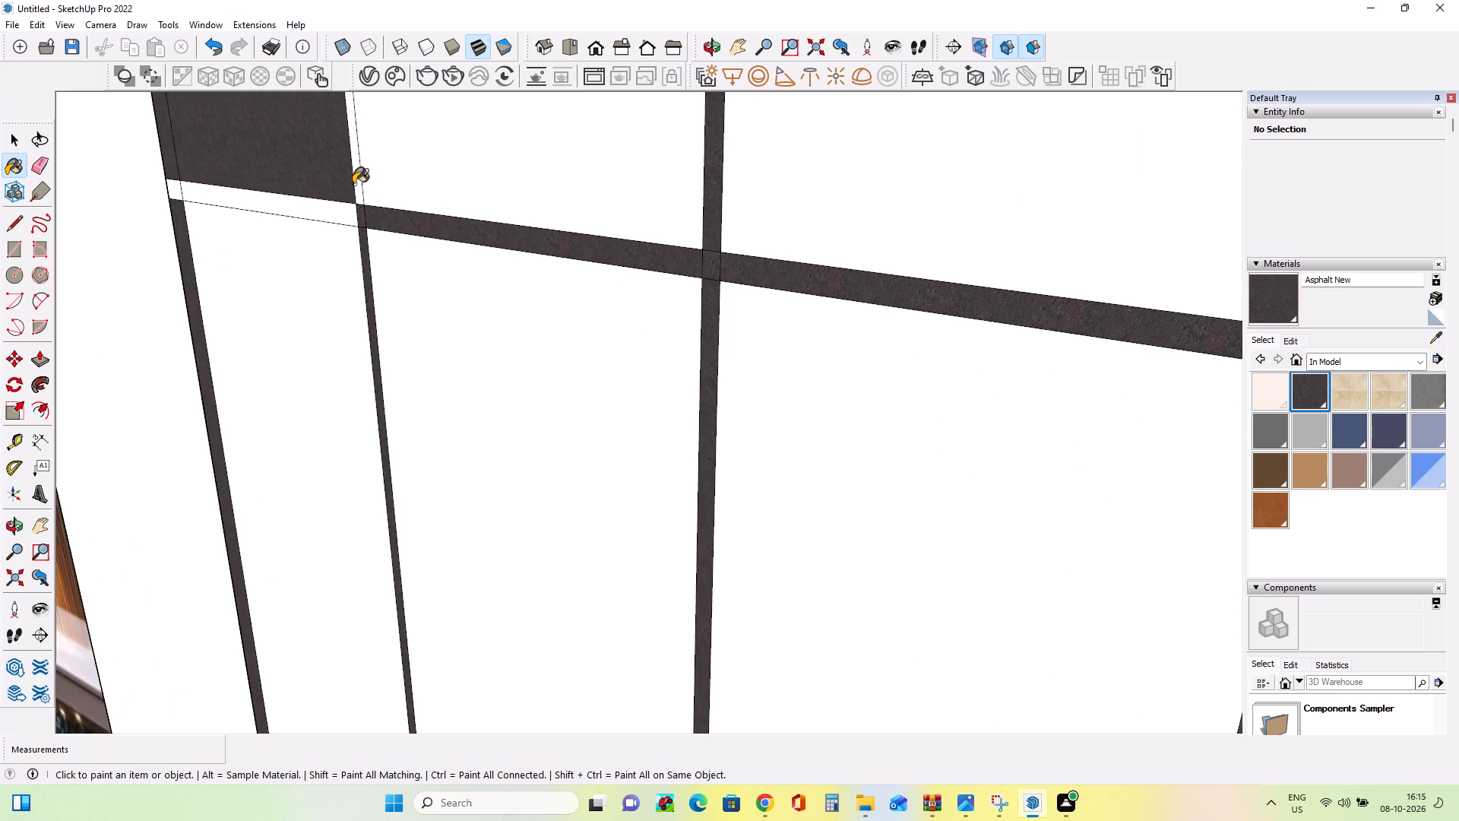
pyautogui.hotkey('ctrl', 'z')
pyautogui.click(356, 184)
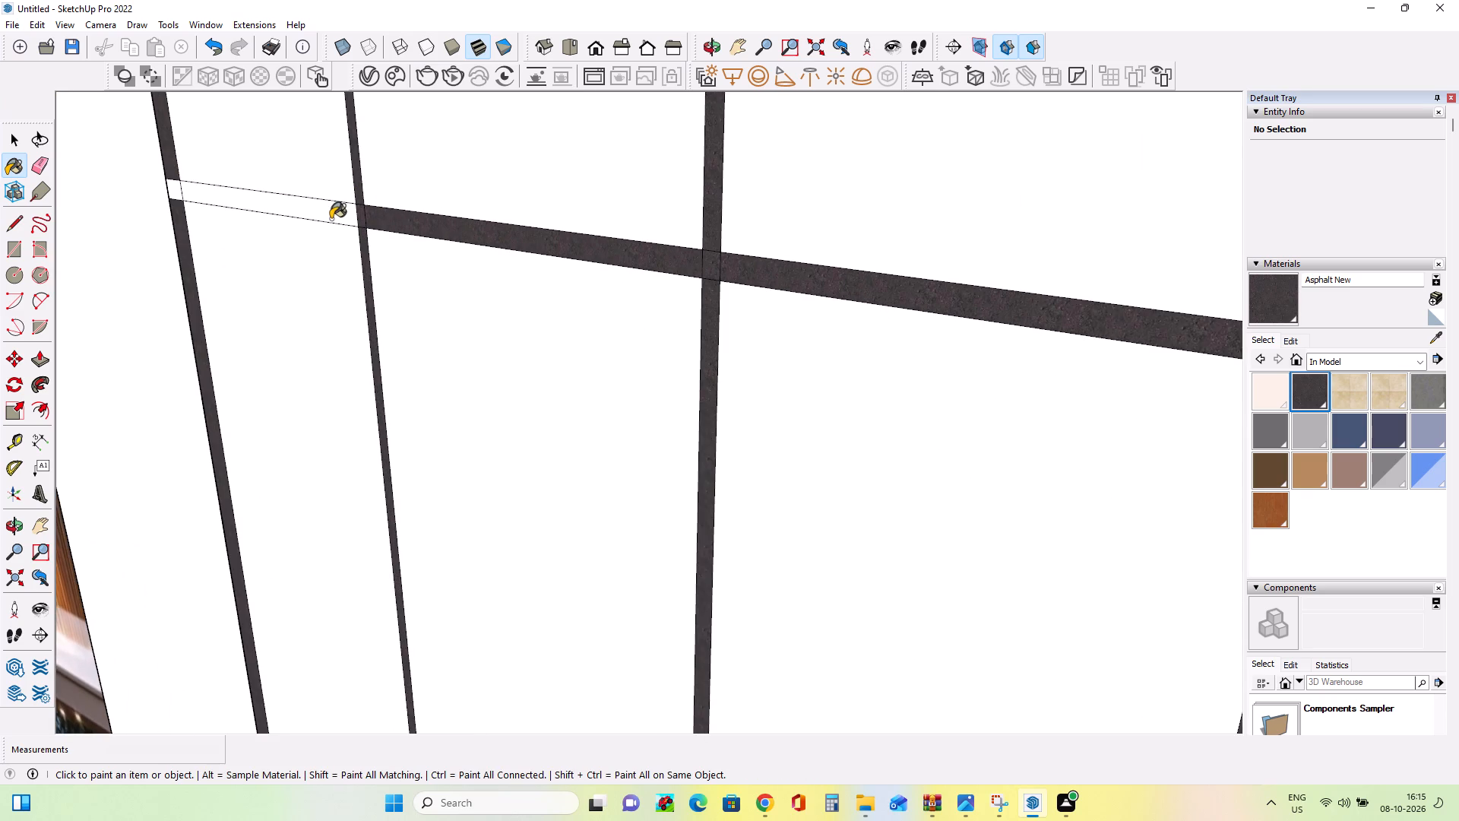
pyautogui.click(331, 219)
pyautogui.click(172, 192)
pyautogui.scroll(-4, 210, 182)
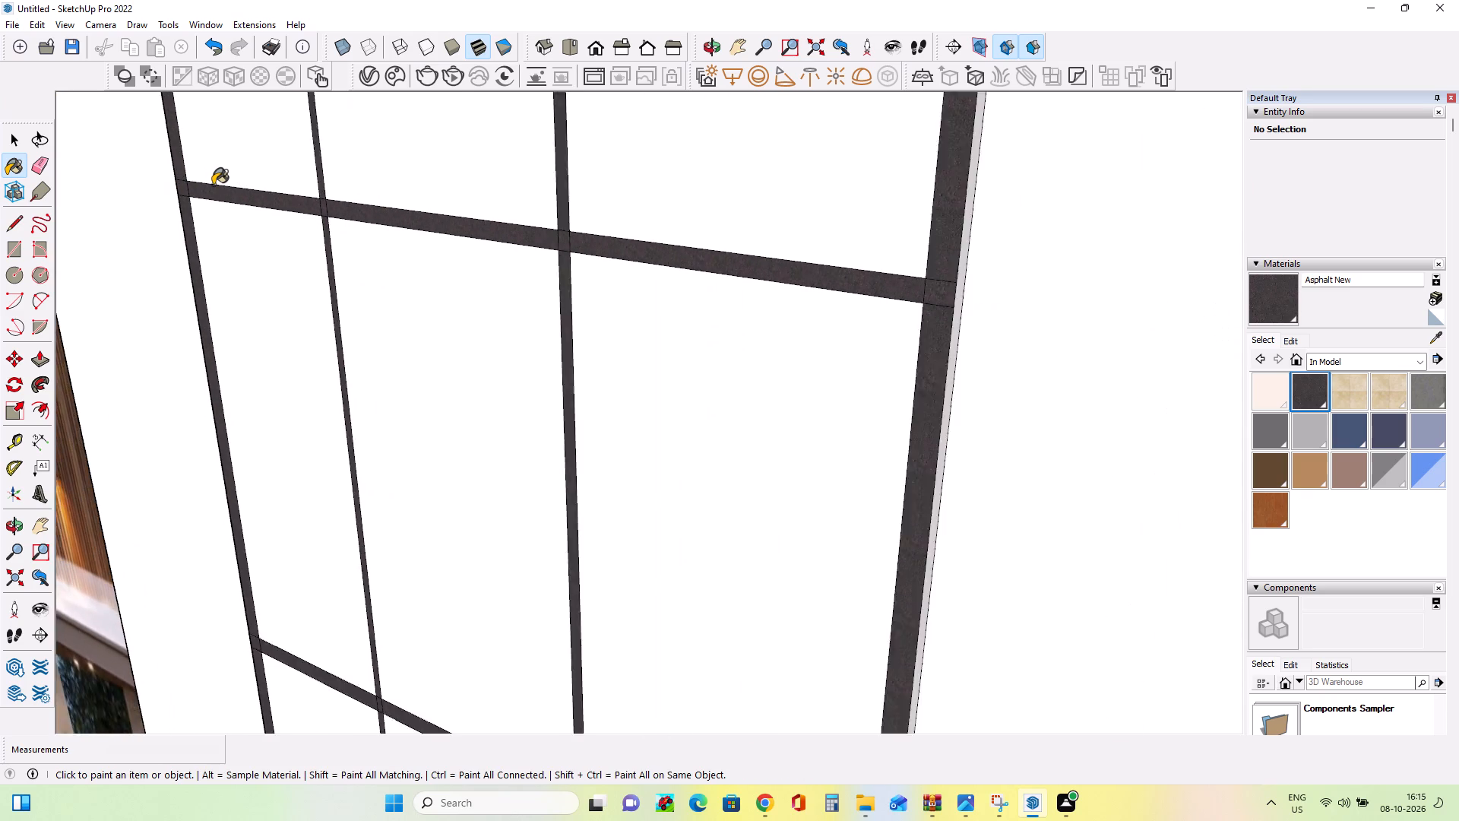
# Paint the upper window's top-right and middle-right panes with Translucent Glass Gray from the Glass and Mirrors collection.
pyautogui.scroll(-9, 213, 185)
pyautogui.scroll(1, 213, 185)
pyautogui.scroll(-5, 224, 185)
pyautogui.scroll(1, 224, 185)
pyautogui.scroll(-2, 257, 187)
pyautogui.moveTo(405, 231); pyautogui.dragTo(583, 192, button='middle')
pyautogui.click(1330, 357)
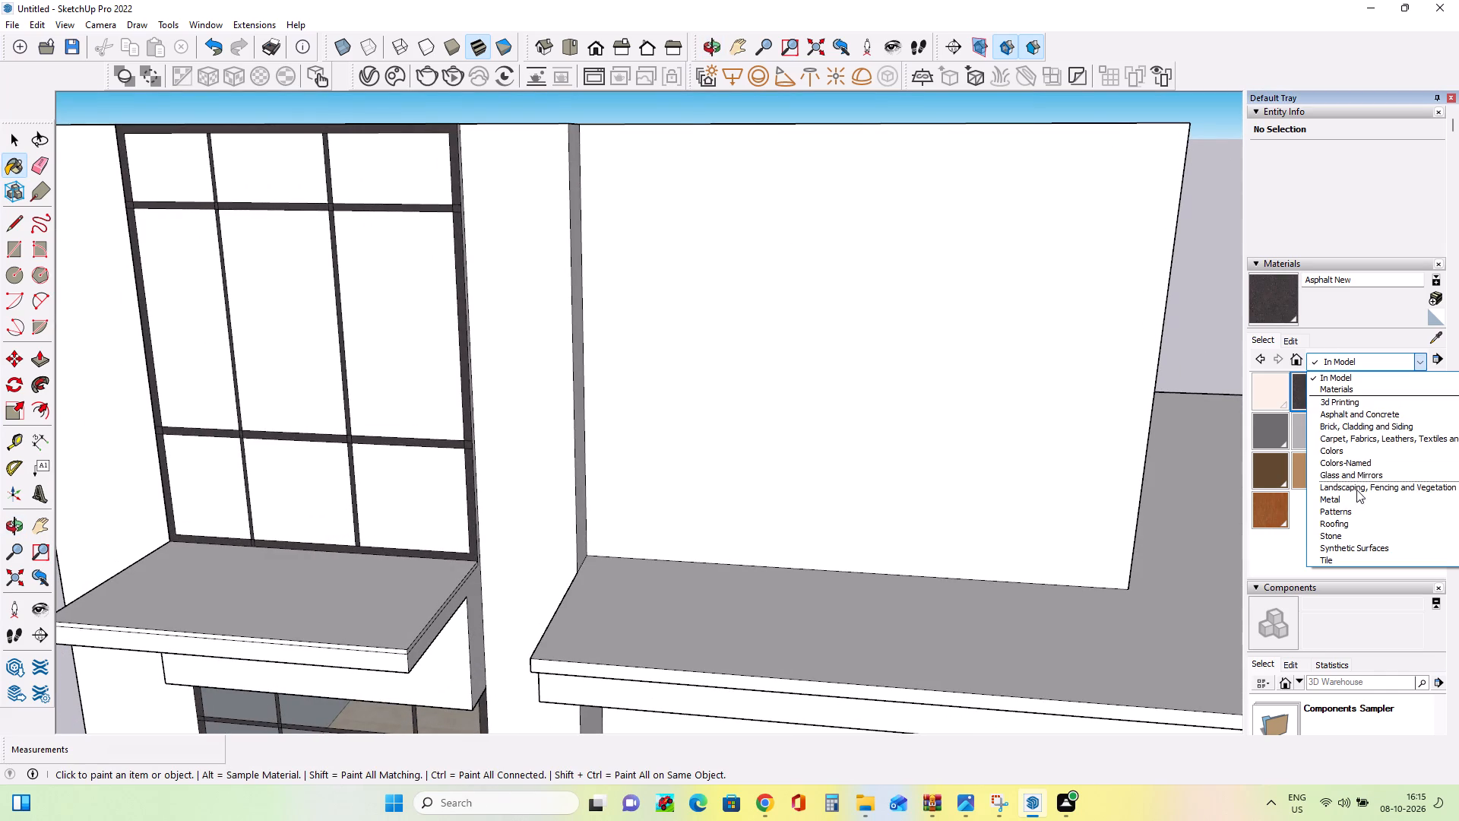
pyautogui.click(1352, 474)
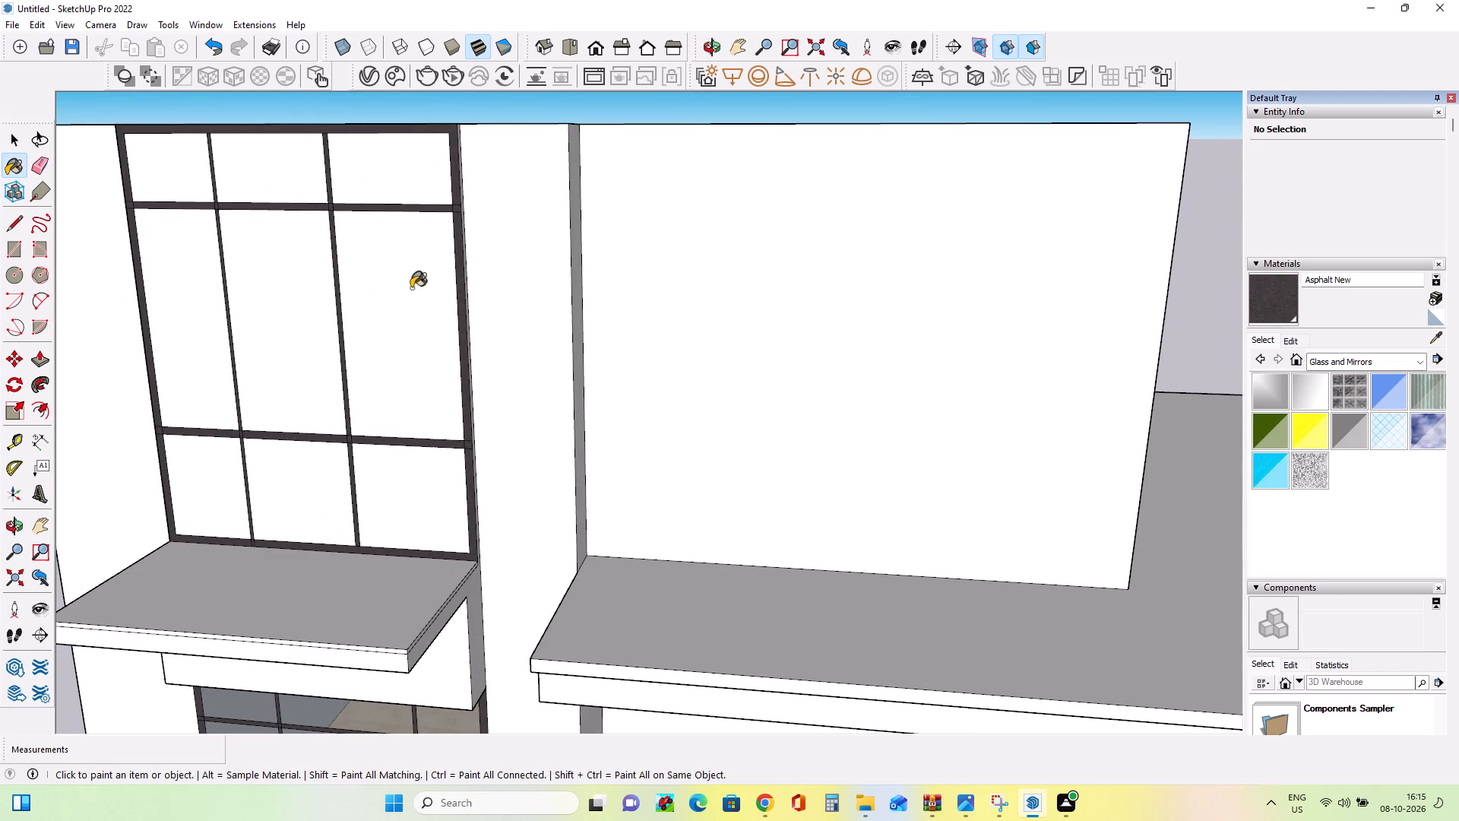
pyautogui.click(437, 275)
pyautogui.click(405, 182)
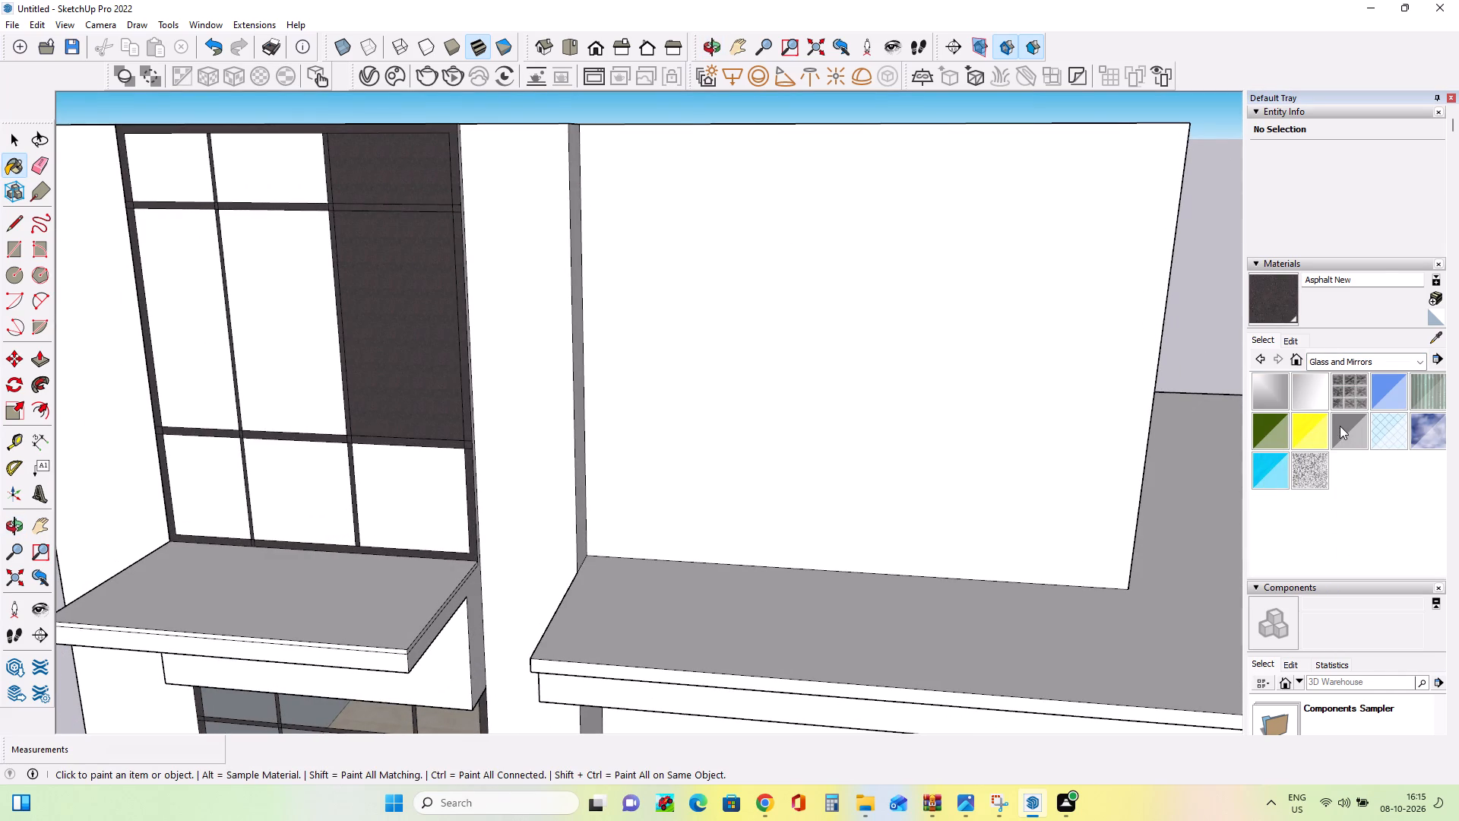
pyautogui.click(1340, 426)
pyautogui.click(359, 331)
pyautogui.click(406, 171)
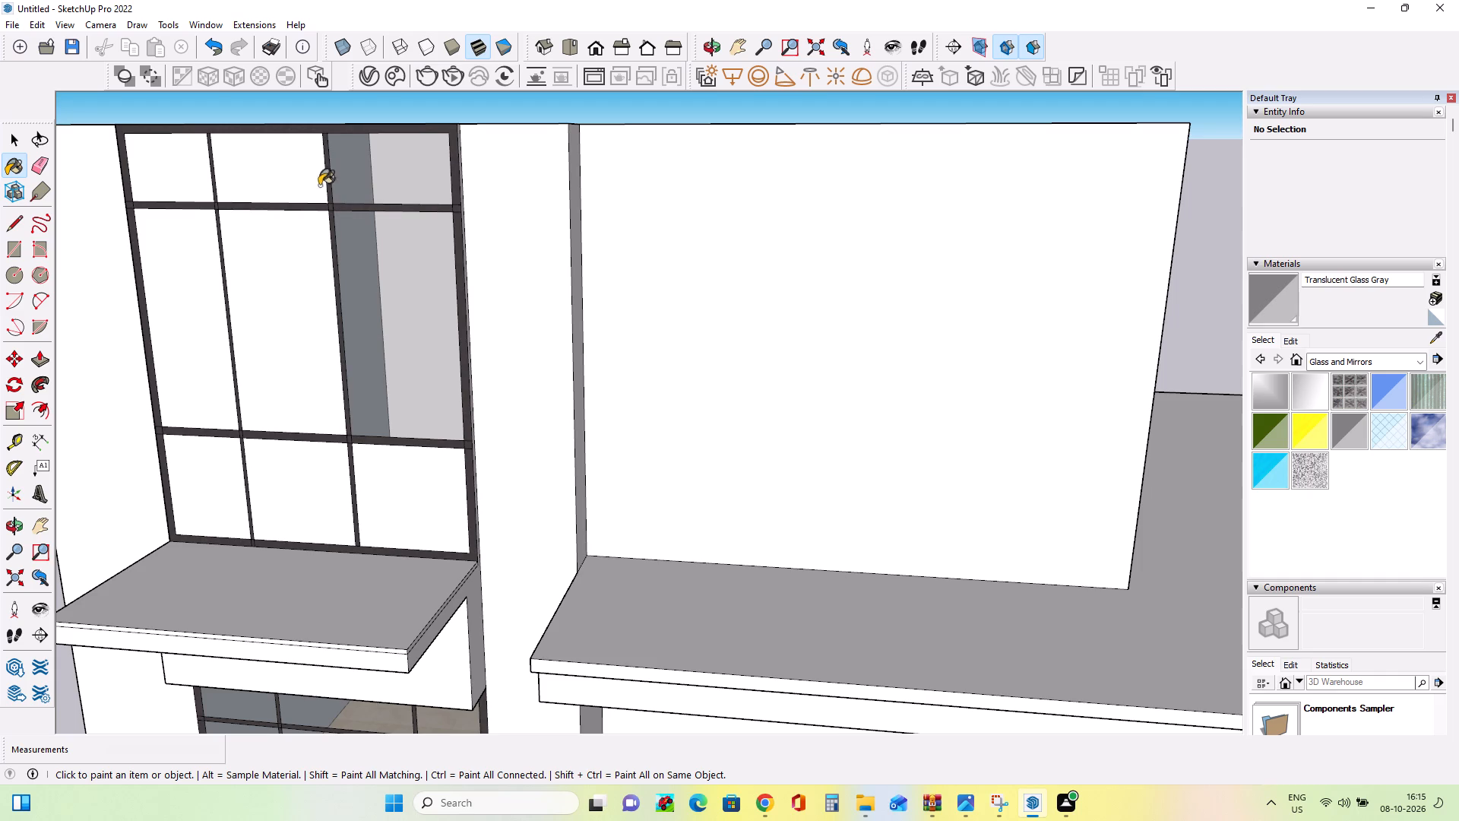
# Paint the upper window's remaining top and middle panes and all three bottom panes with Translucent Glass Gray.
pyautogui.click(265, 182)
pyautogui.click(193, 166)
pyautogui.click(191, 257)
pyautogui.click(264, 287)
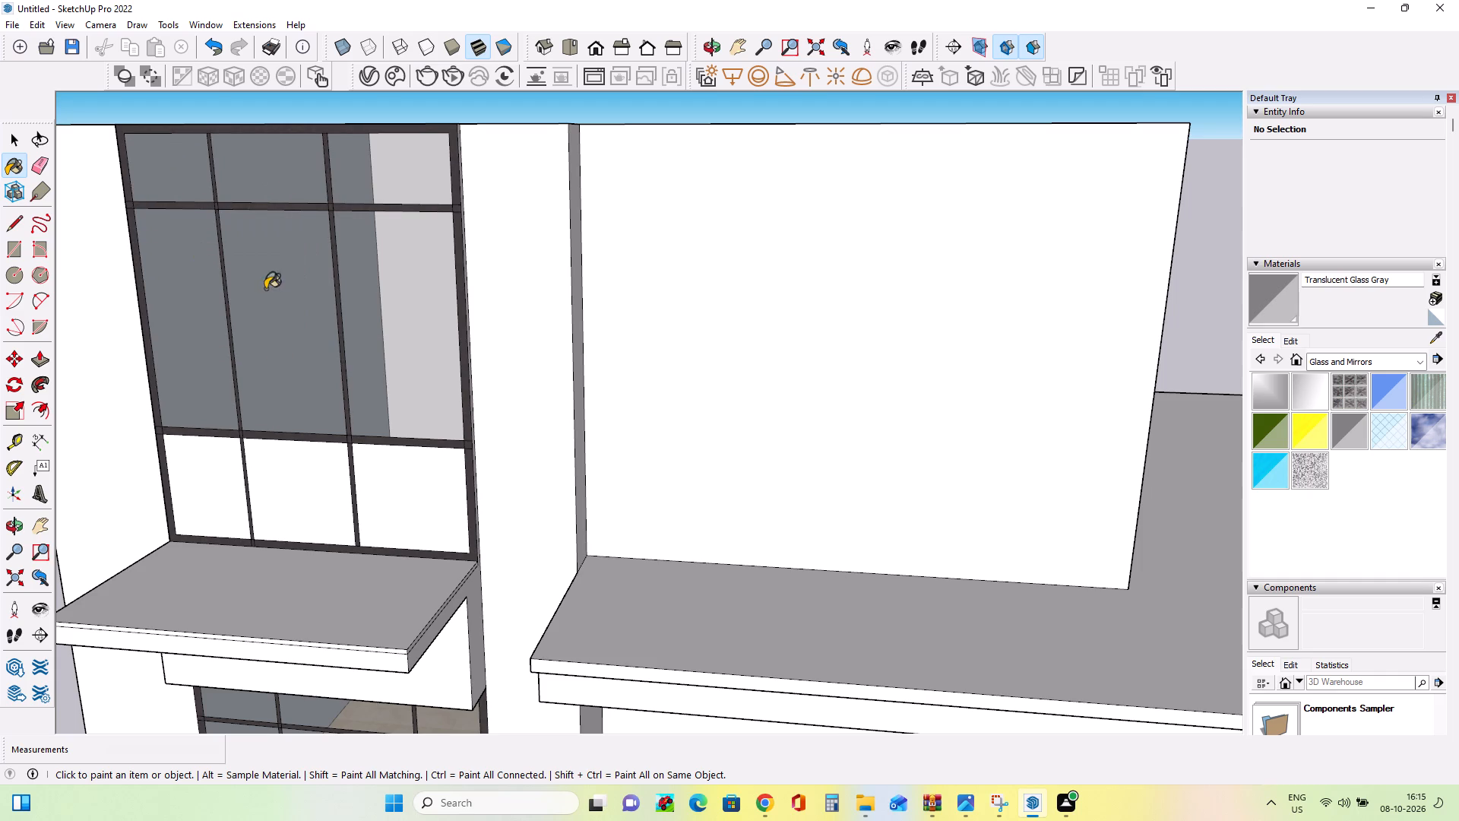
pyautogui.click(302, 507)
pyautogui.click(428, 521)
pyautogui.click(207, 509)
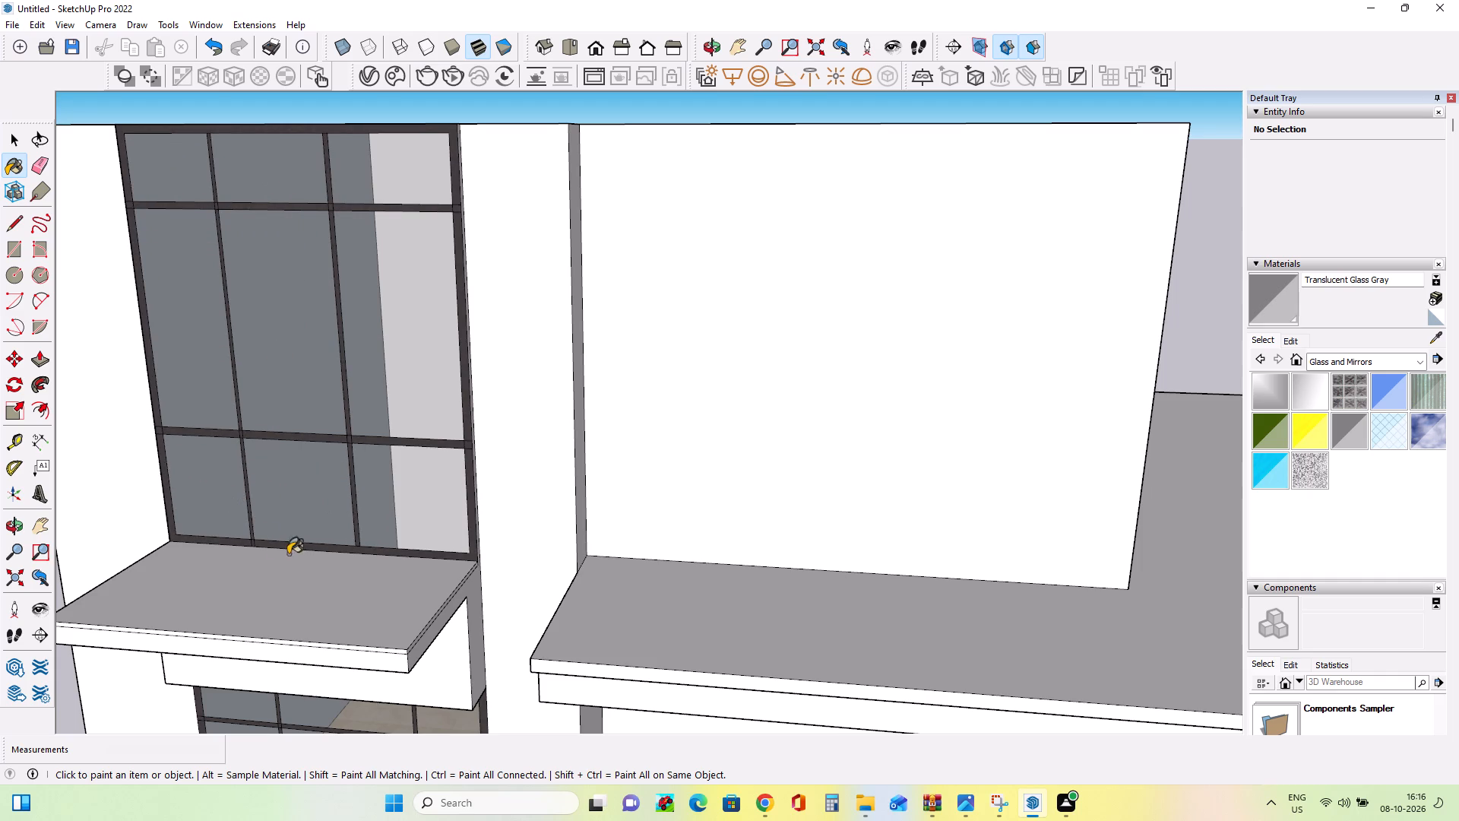
# Examine the glazed upper window and the whole house front from several angles against the reference elevation image.
pyautogui.scroll(-2, 295, 554)
pyautogui.scroll(1, 306, 559)
pyautogui.scroll(-8, 353, 576)
pyautogui.moveTo(375, 566); pyautogui.dragTo(497, 484, button='middle')
pyautogui.scroll(-5, 497, 484)
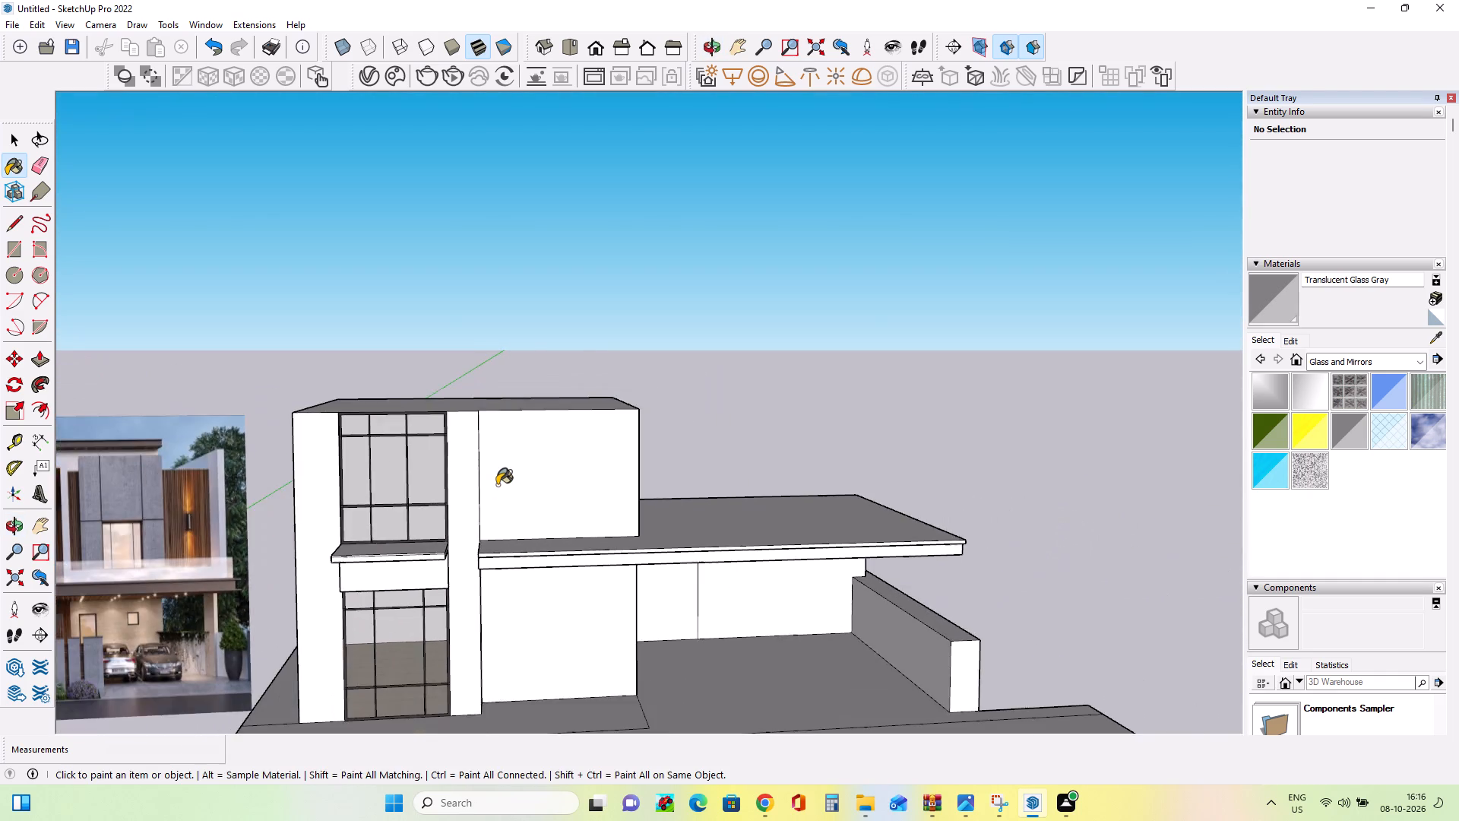
pyautogui.scroll(-4, 497, 485)
pyautogui.scroll(1, 497, 486)
pyautogui.moveTo(497, 486); pyautogui.dragTo(479, 471, button='middle')
pyautogui.scroll(1, 479, 471)
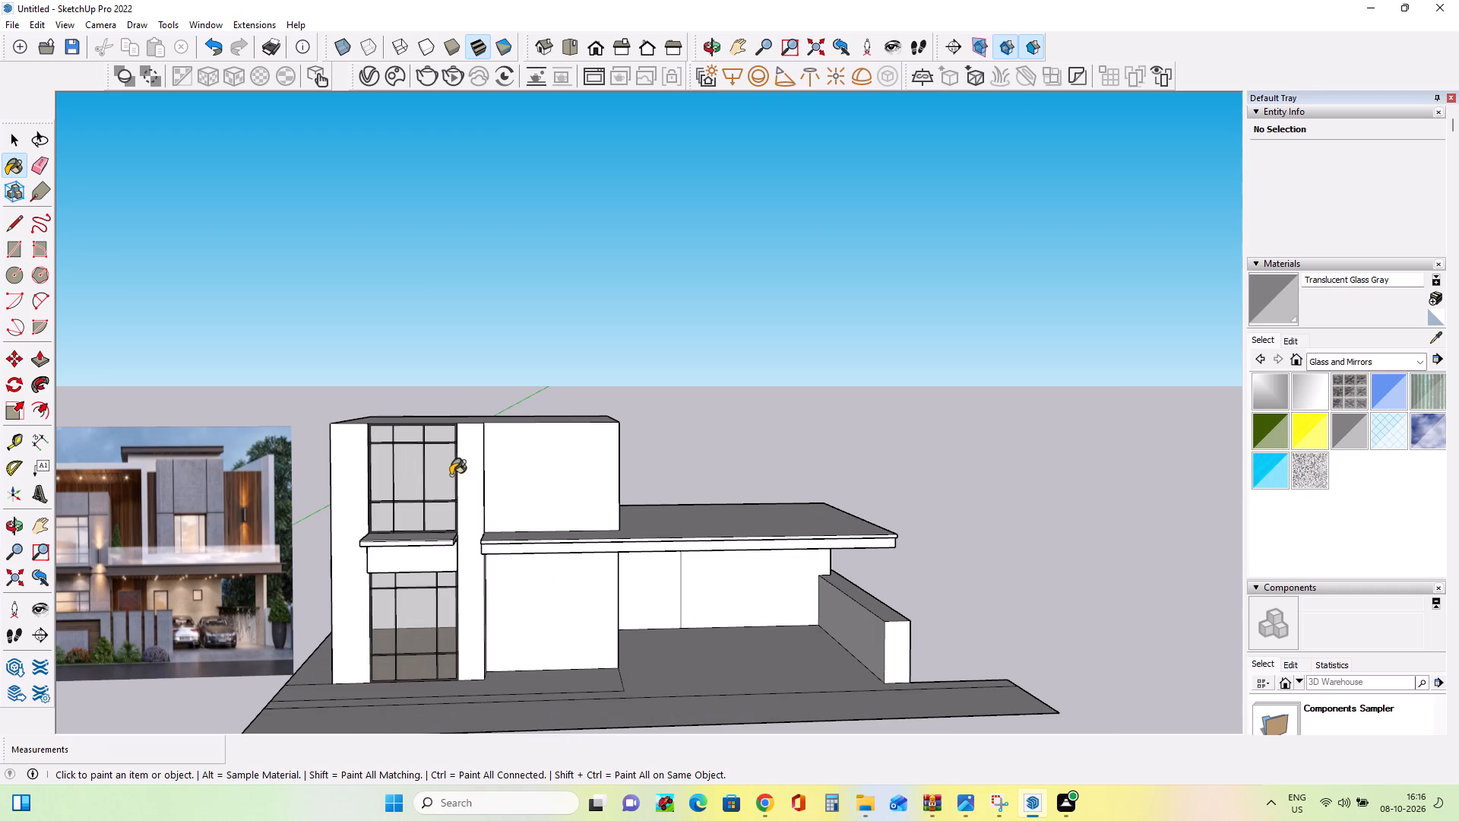
pyautogui.scroll(1, 451, 475)
pyautogui.moveTo(451, 475); pyautogui.dragTo(462, 499, button='middle')
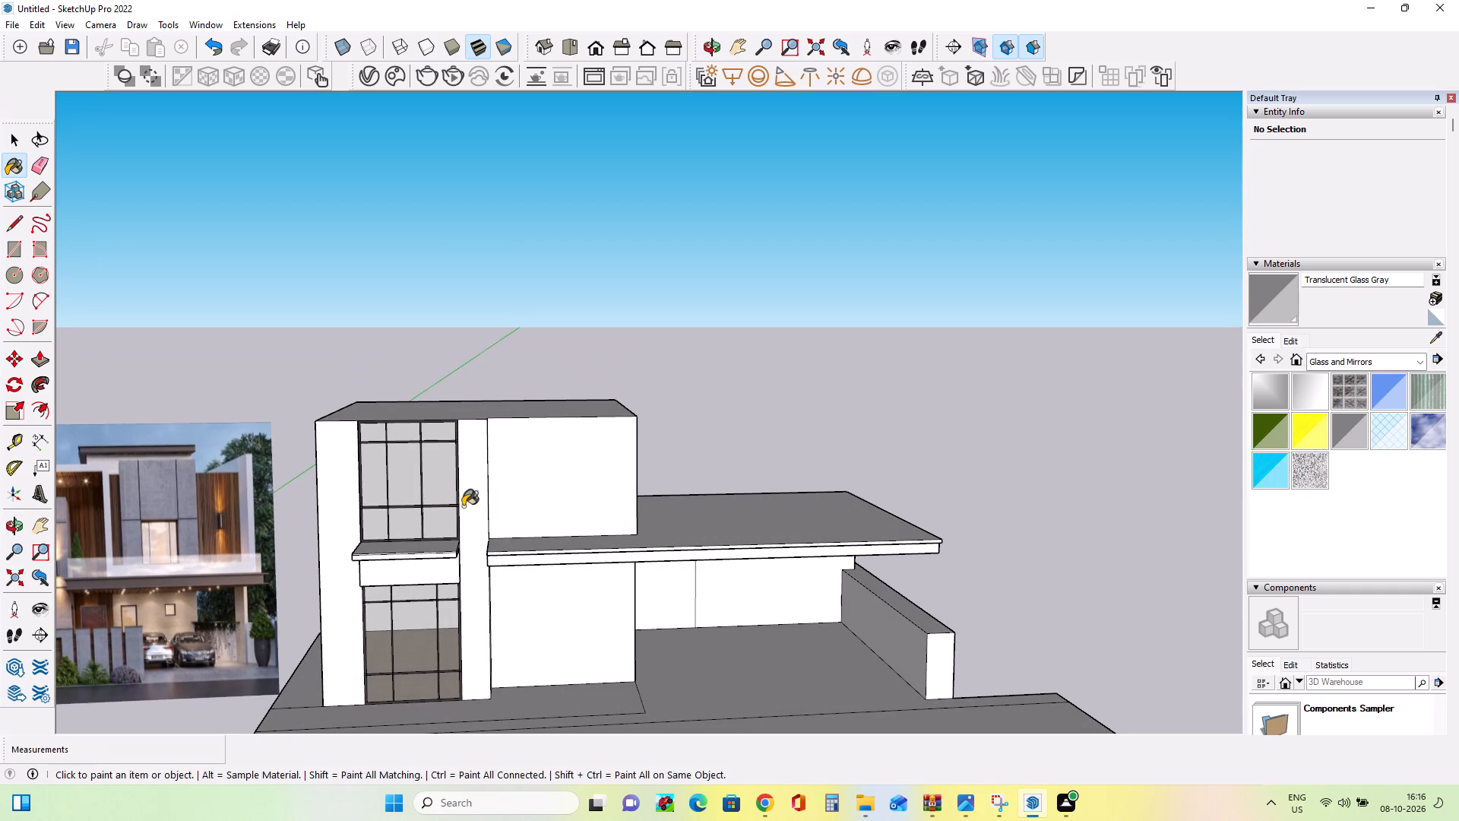
pyautogui.moveTo(463, 506); pyautogui.dragTo(438, 518, button='middle')
pyautogui.moveTo(419, 483); pyautogui.dragTo(466, 452, button='middle')
pyautogui.scroll(-3, 473, 456)
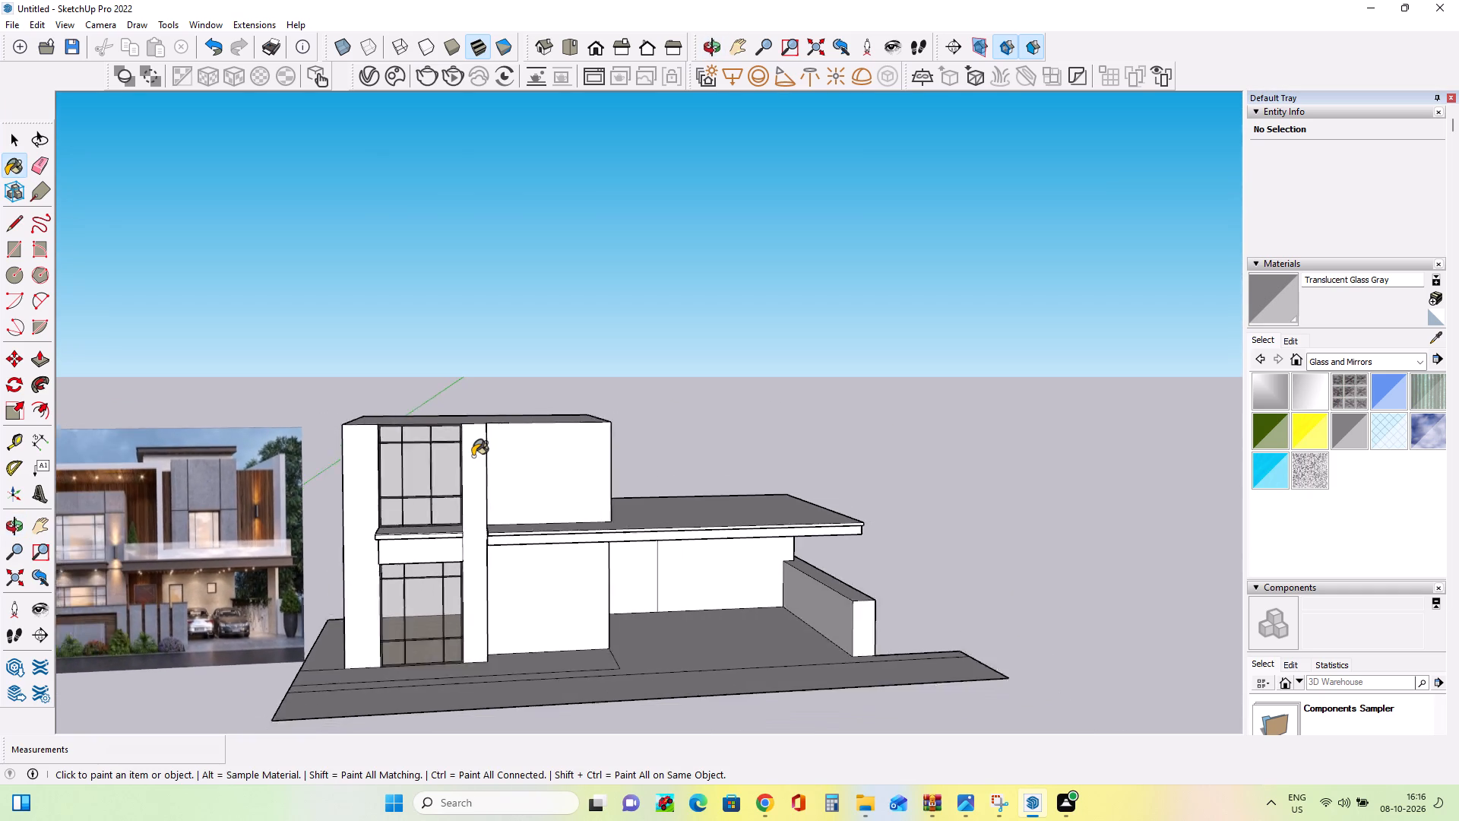
pyautogui.scroll(-1, 473, 456)
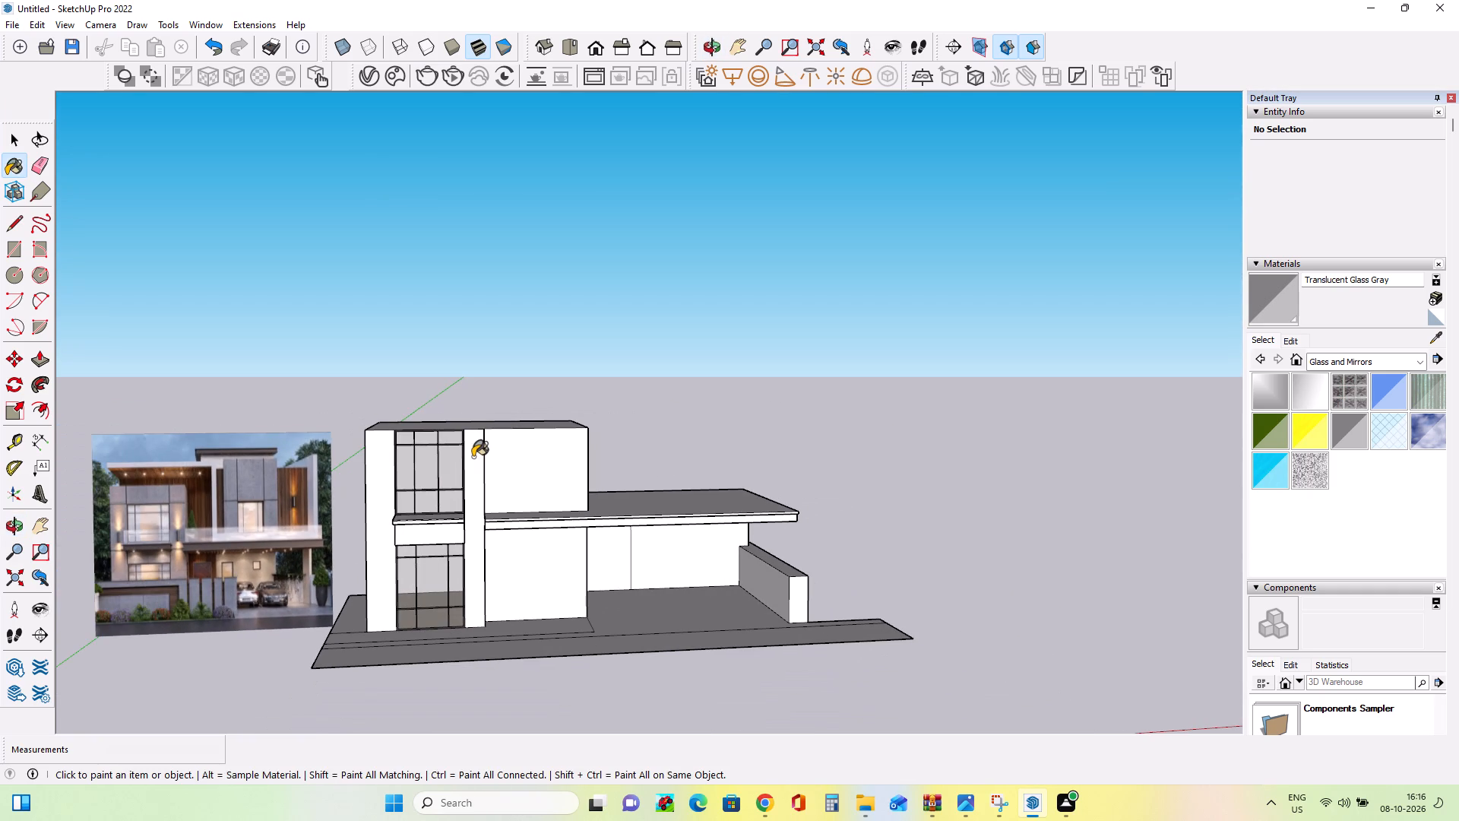
pyautogui.moveTo(454, 464); pyautogui.dragTo(456, 526, button='middle')
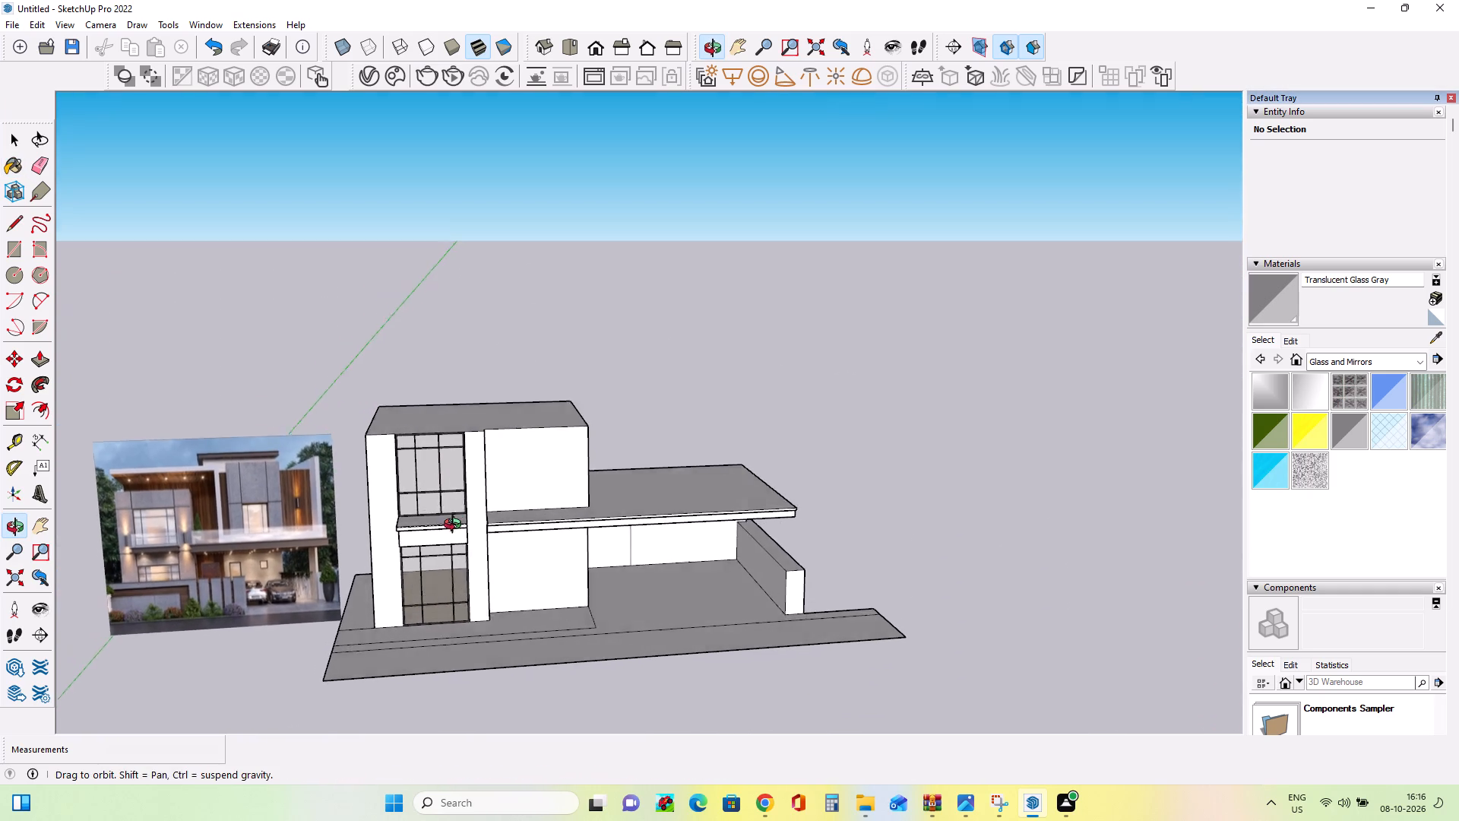
pyautogui.moveTo(456, 526); pyautogui.dragTo(457, 553, button='middle')
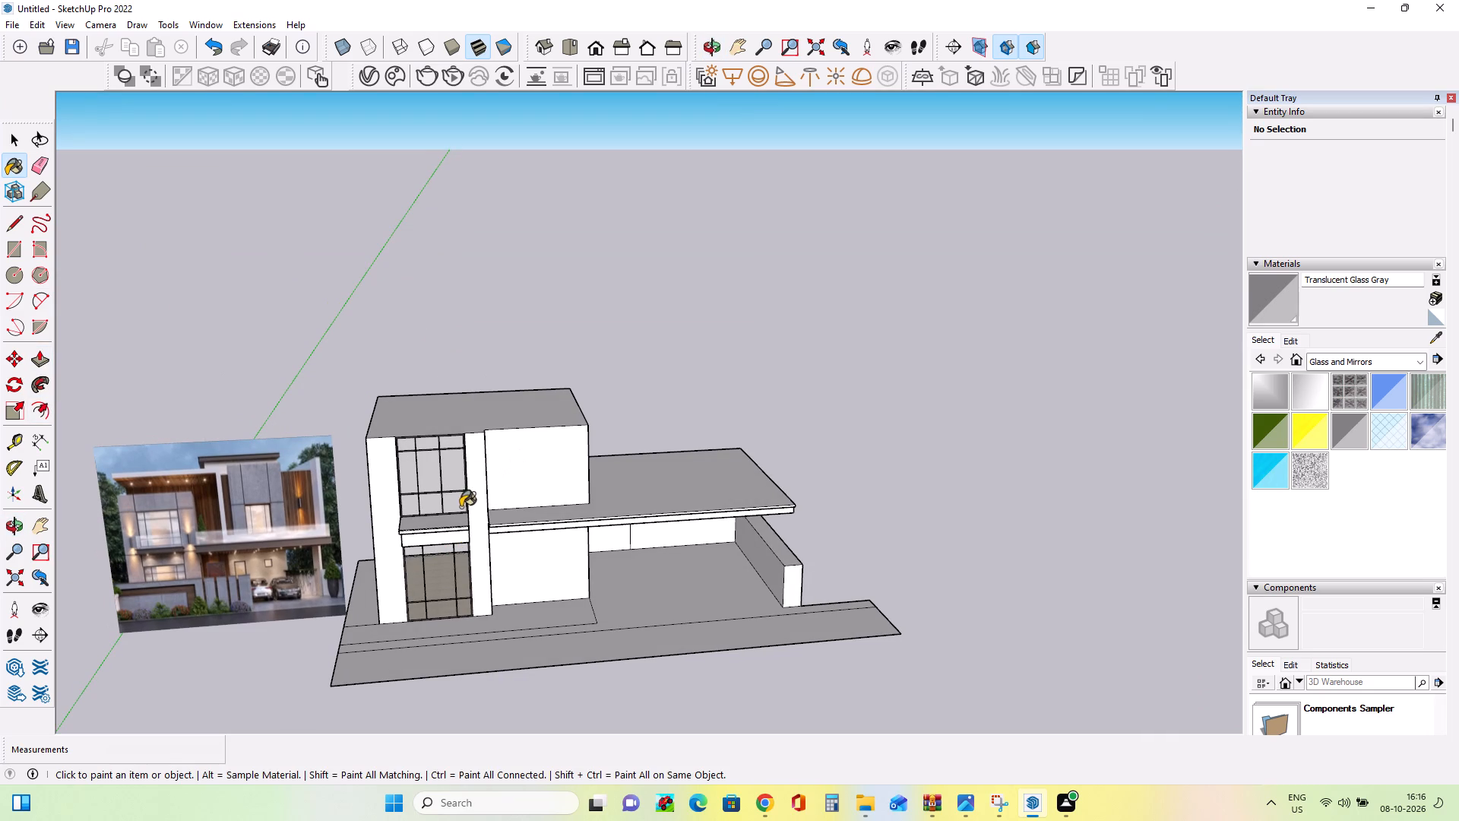
pyautogui.moveTo(457, 507); pyautogui.dragTo(448, 453, button='middle')
pyautogui.scroll(3, 429, 455)
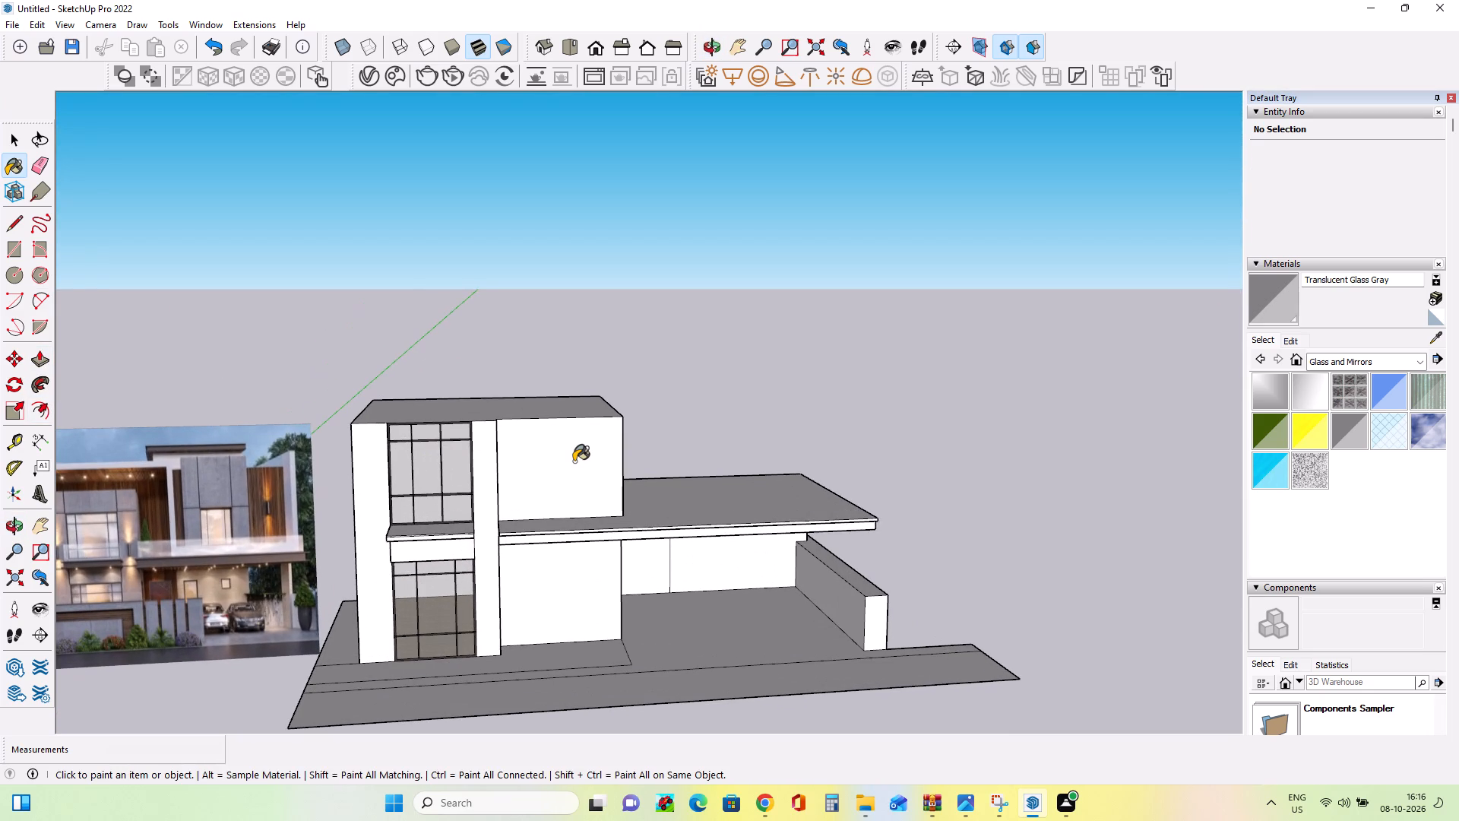
pyautogui.scroll(-2, 574, 461)
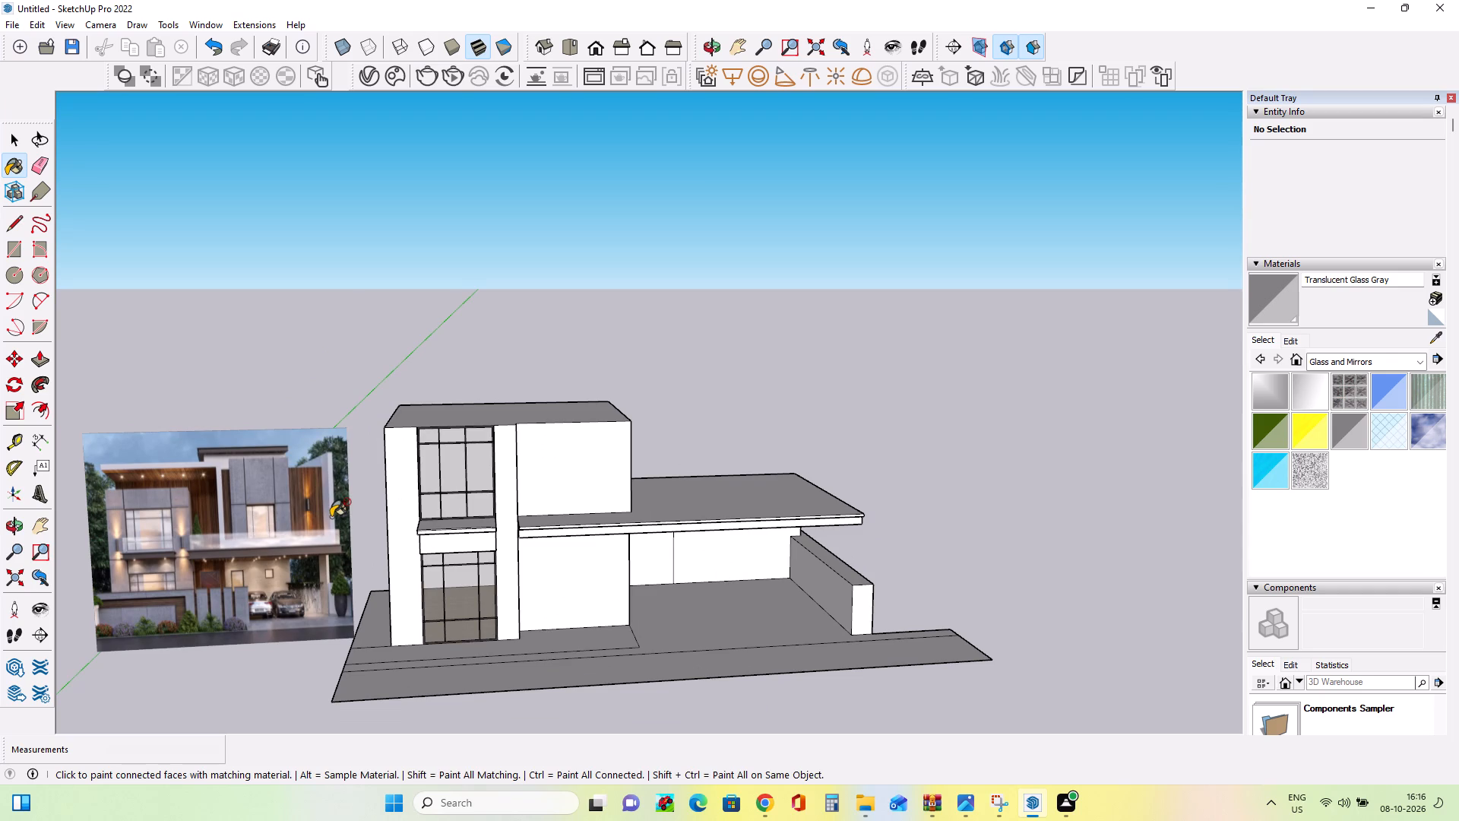
pyautogui.scroll(9, 136, 585)
pyautogui.scroll(2, 184, 541)
pyautogui.moveTo(185, 540); pyautogui.dragTo(191, 575, button='middle')
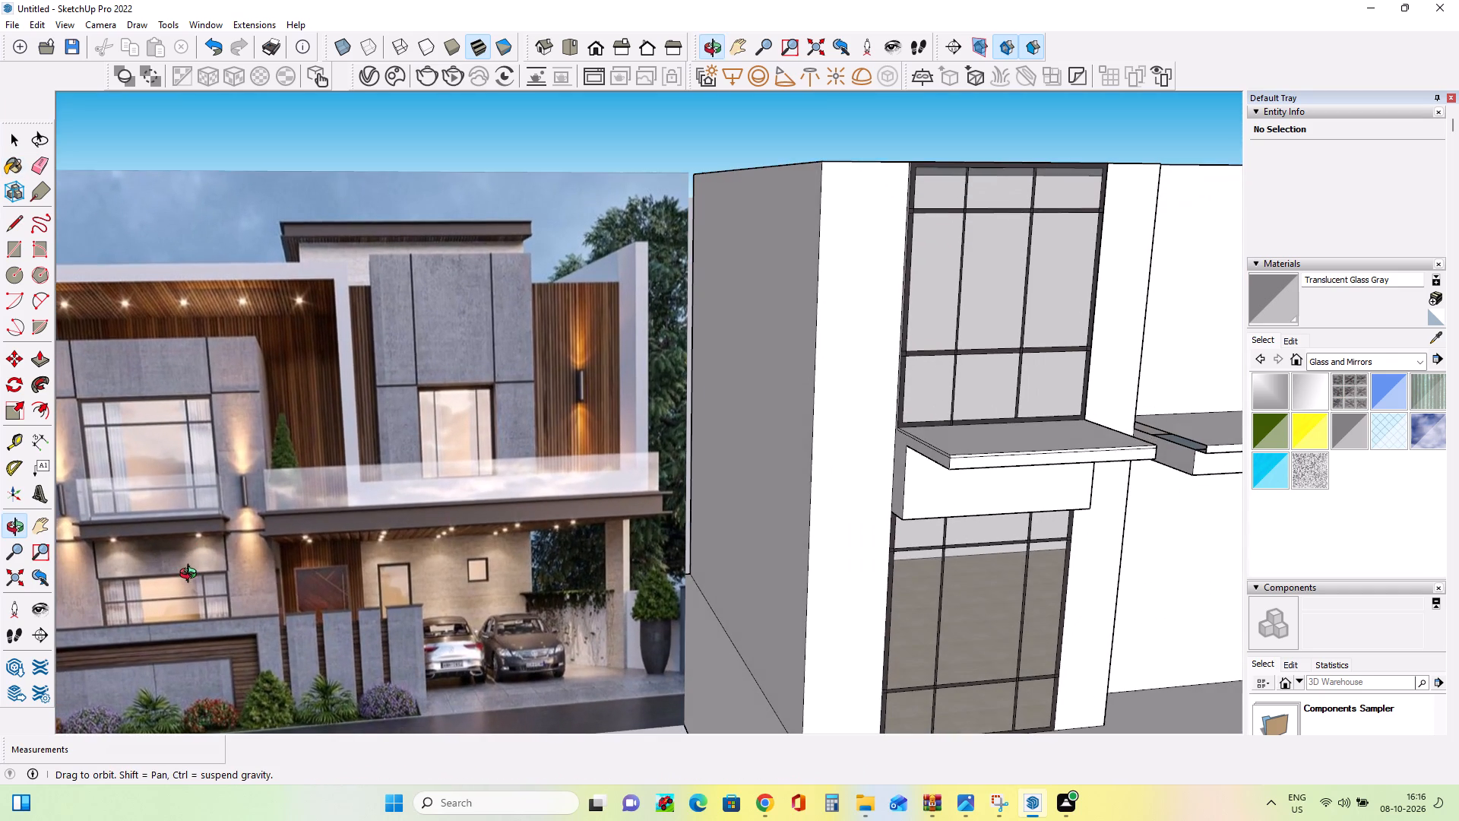
pyautogui.moveTo(191, 575); pyautogui.dragTo(191, 576, button='middle')
pyautogui.scroll(-6, 189, 578)
pyautogui.moveTo(726, 454); pyautogui.dragTo(720, 474, button='middle')
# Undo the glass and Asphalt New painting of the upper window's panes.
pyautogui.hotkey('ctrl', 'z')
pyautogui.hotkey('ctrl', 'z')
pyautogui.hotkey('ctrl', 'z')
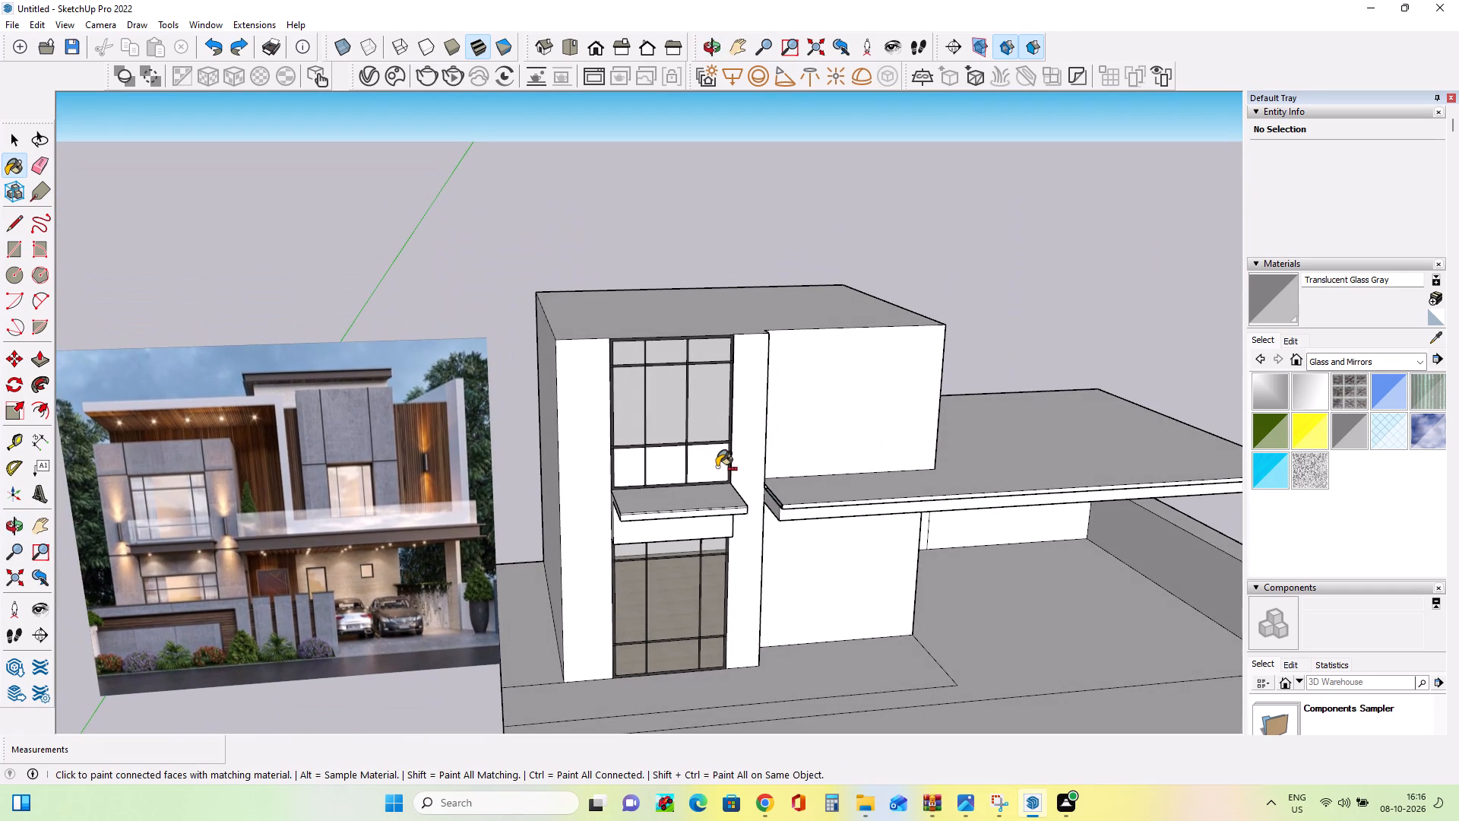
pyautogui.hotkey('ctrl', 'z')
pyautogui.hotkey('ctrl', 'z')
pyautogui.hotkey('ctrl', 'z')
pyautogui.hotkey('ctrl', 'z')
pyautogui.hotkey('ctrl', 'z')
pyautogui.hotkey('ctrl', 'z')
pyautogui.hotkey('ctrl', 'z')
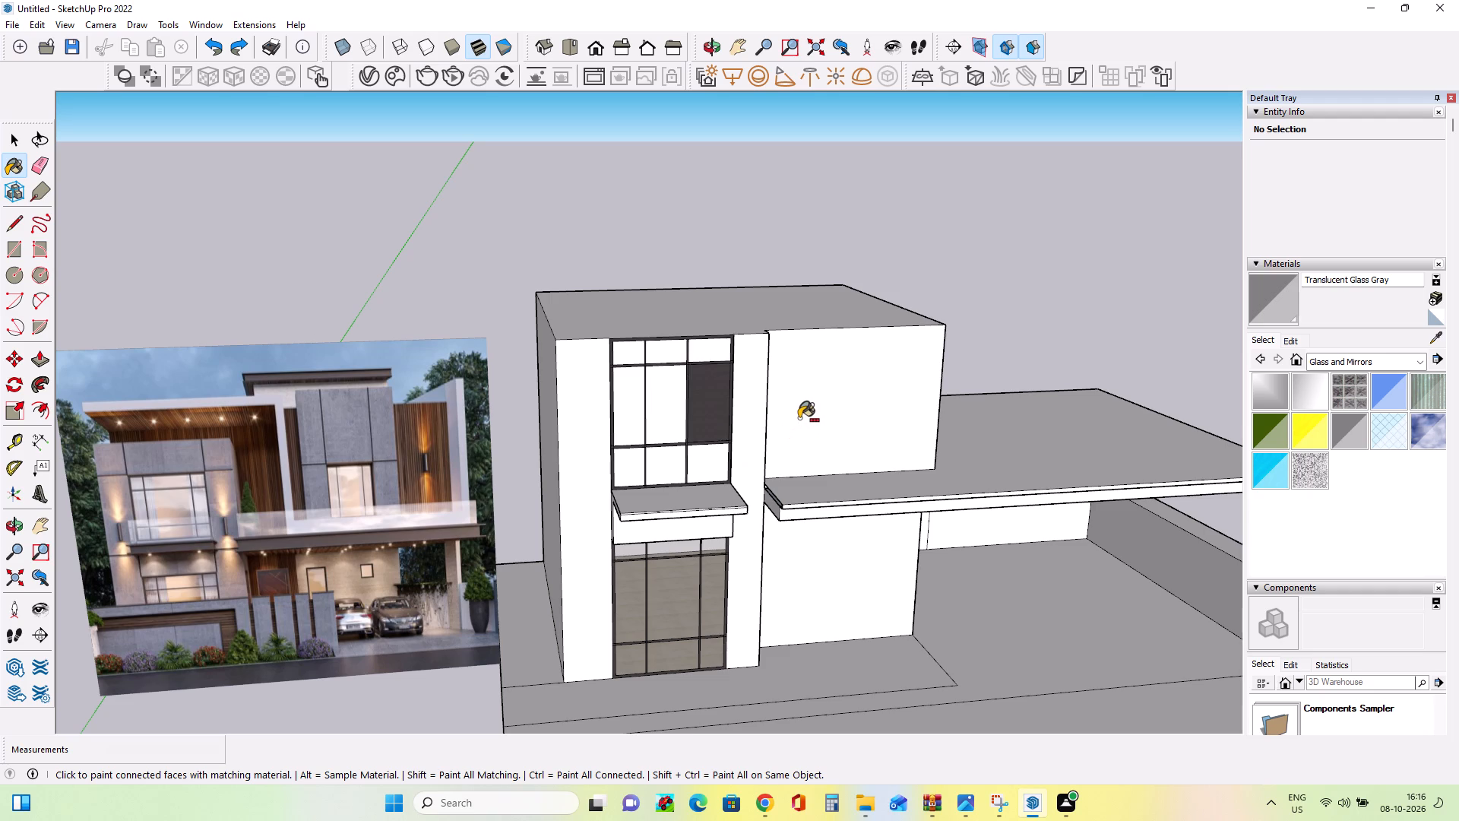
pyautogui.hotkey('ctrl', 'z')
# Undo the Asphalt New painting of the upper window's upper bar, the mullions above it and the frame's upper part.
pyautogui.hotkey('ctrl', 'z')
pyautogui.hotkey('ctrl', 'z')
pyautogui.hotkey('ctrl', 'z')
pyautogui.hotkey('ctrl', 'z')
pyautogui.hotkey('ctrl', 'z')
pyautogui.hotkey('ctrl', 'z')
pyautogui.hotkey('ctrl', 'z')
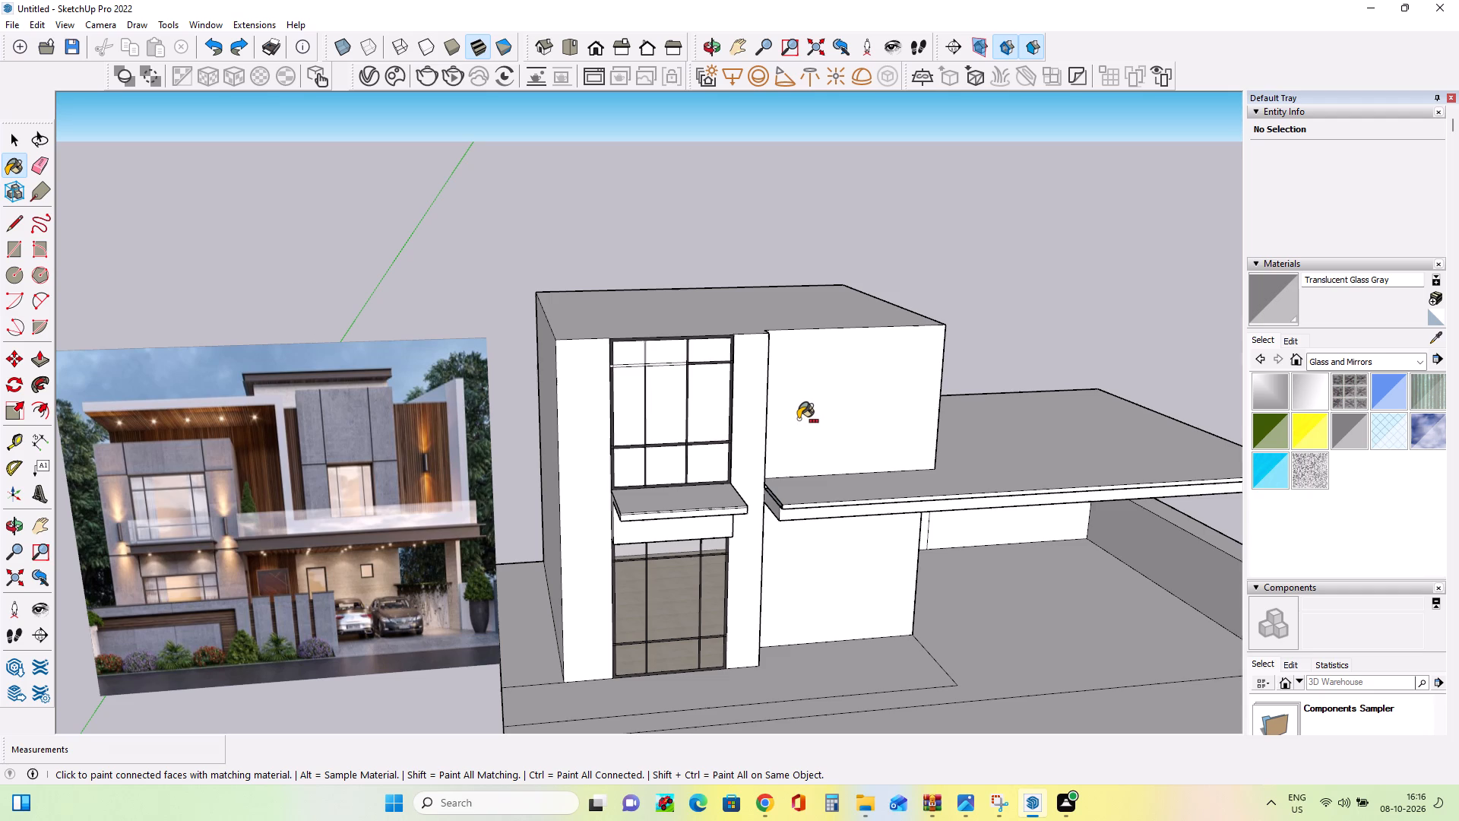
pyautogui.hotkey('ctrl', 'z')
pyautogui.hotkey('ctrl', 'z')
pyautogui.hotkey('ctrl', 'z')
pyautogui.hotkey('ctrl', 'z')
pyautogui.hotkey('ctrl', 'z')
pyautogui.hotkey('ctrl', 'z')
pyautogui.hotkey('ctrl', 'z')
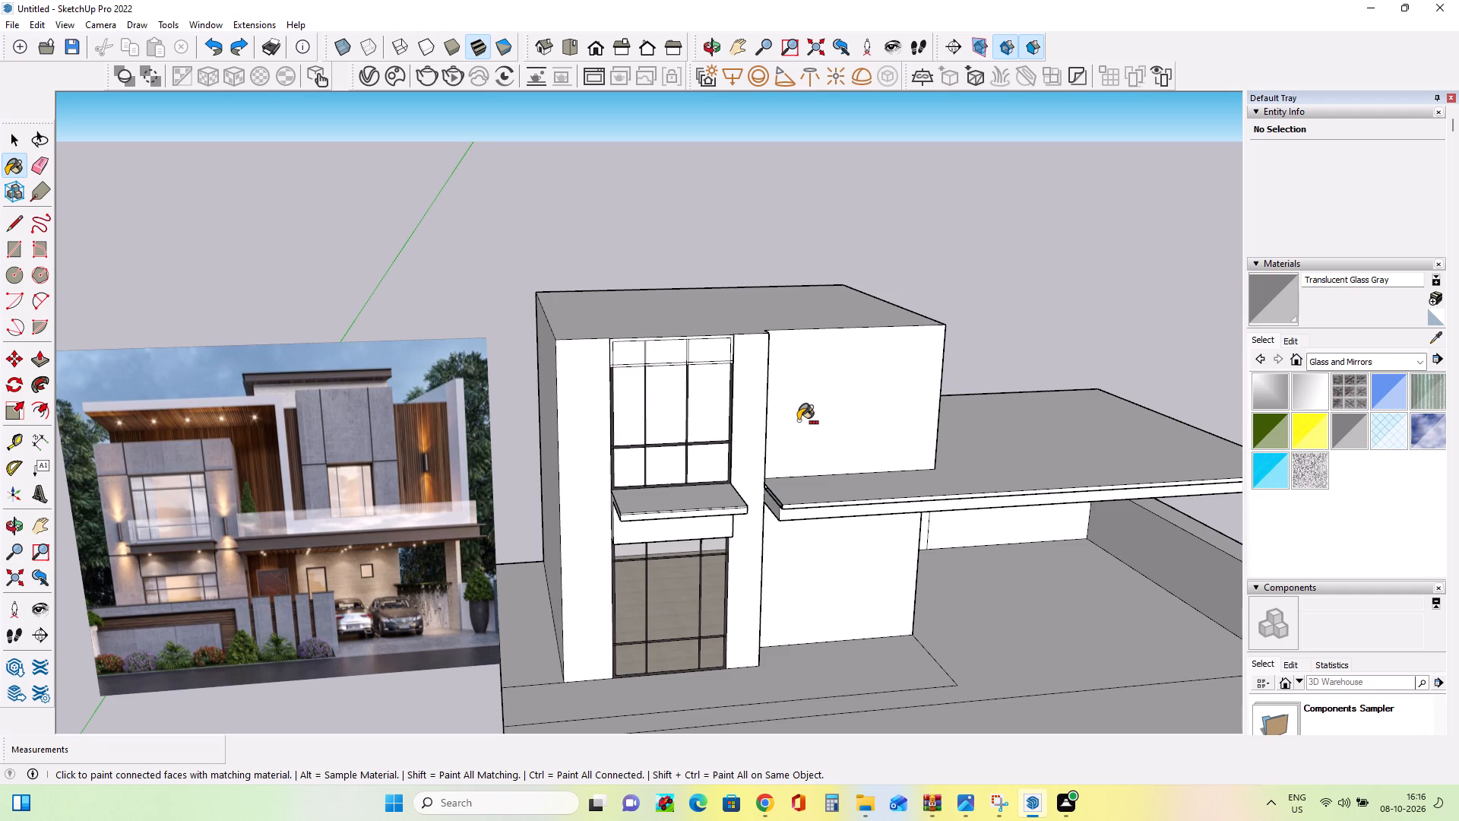
# Undo the push of the upper-storey front wall beside the window.
pyautogui.hotkey('ctrl', 'z')
pyautogui.hotkey('ctrl', 'z')
pyautogui.hotkey('ctrl', 'z')
pyautogui.hotkey('ctrl', 'z')
pyautogui.hotkey('ctrl', 'z')
pyautogui.hotkey('ctrl', 'z')
pyautogui.hotkey('ctrl', 'z')
pyautogui.hotkey('ctrl', 'z')
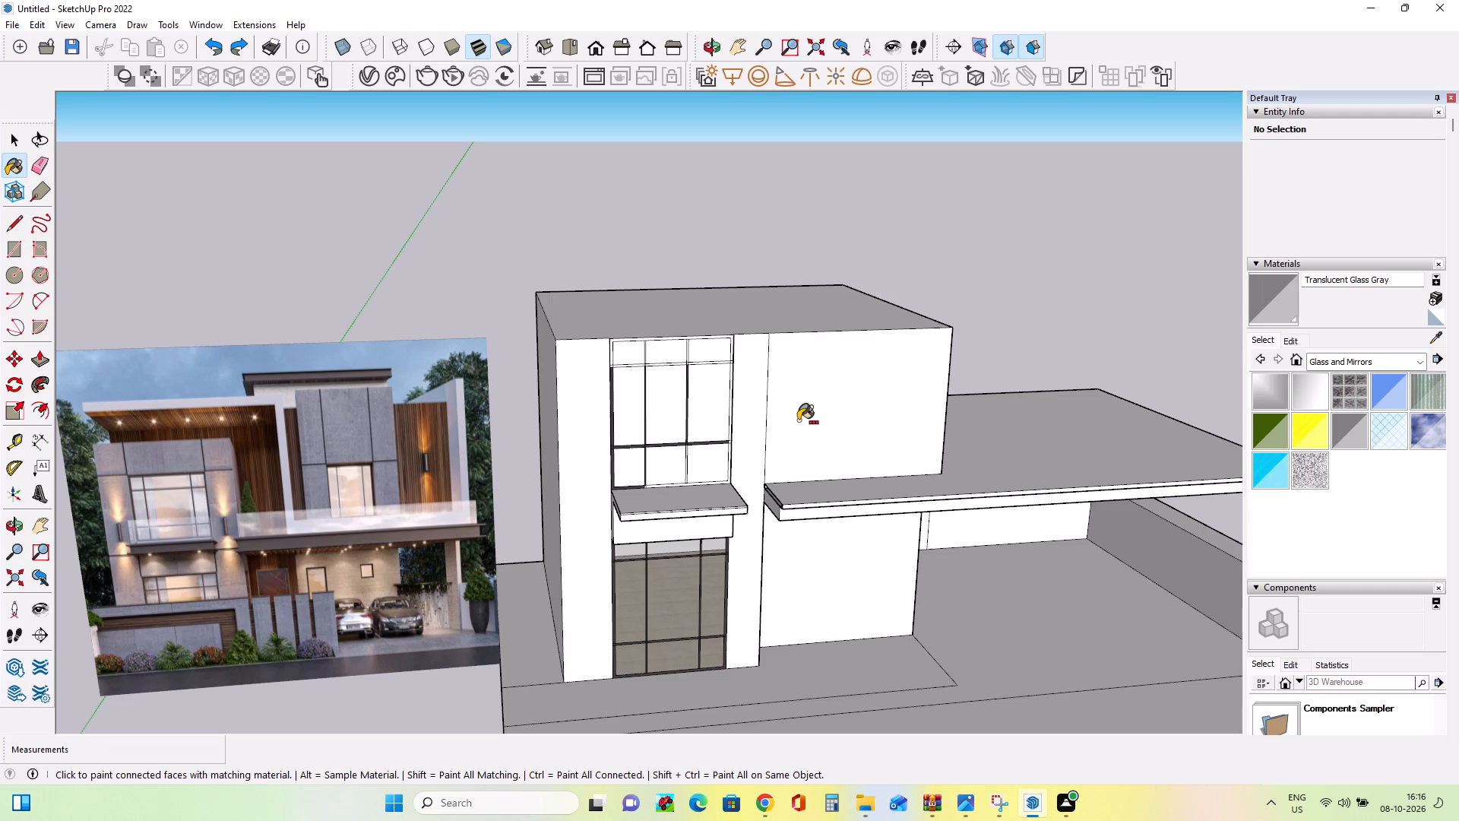
# Undo the Asphalt New painting on most of the upper window's frame, lower bar and mullions.
pyautogui.hotkey('ctrl', 'z')
pyautogui.hotkey('ctrl', 'z')
pyautogui.hotkey('ctrl', 'z')
pyautogui.hotkey('ctrl', 'z')
pyautogui.hotkey('ctrl', 'z')
pyautogui.hotkey('ctrl', 'z')
pyautogui.hotkey('ctrl', 'z')
pyautogui.hotkey('ctrl', 'z')
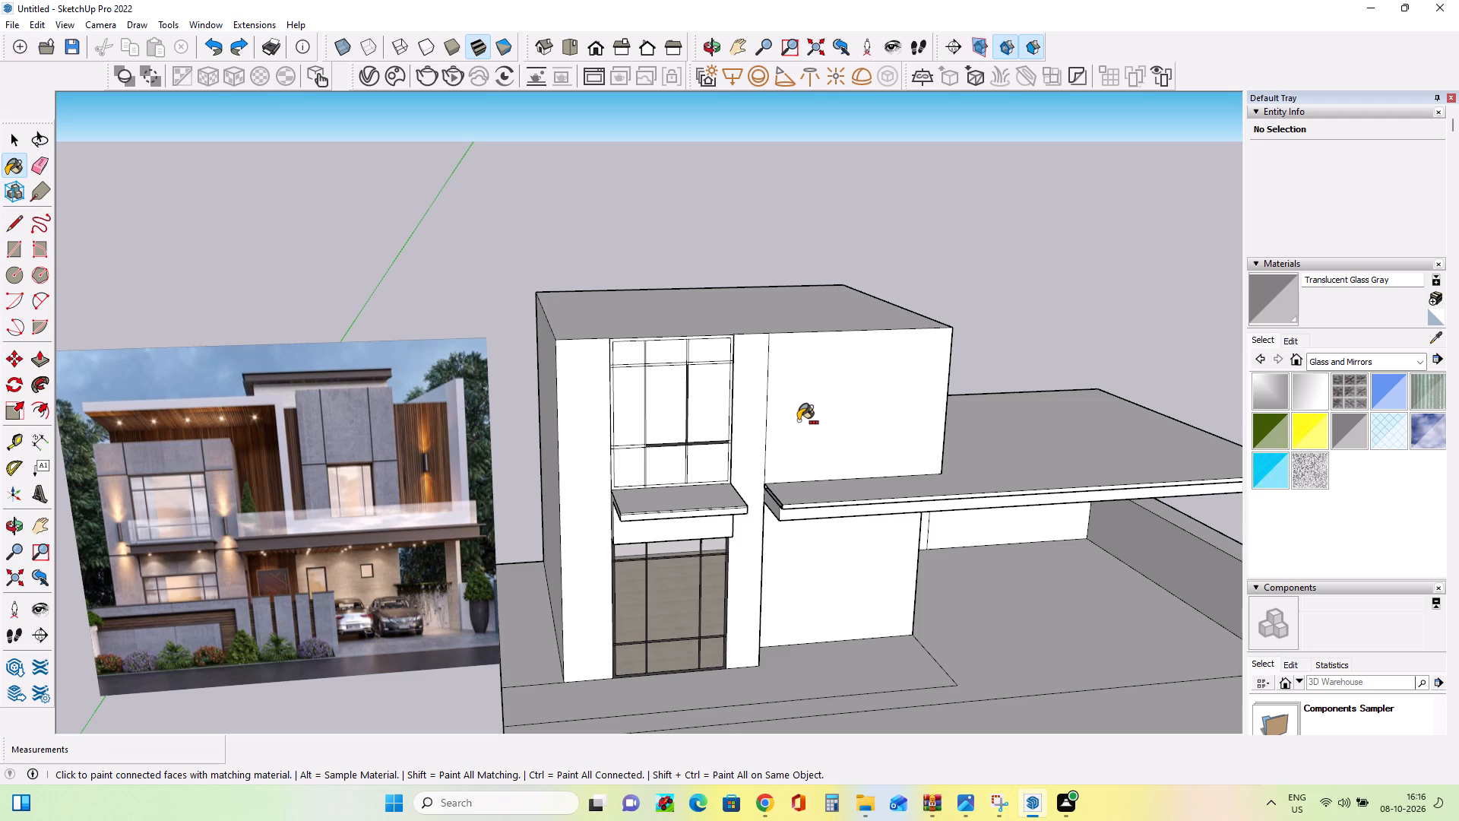
# Undo the upper window's remaining painting and its drawn bars, mullions and frame, back to the plain wall face.
pyautogui.hotkey('ctrl', 'z')
pyautogui.hotkey('ctrl', 'z')
pyautogui.hotkey('ctrl', 'z')
pyautogui.hotkey('ctrl', 'z')
pyautogui.hotkey('ctrl', 'z')
pyautogui.hotkey('ctrl', 'z')
pyautogui.hotkey('ctrl', 'z')
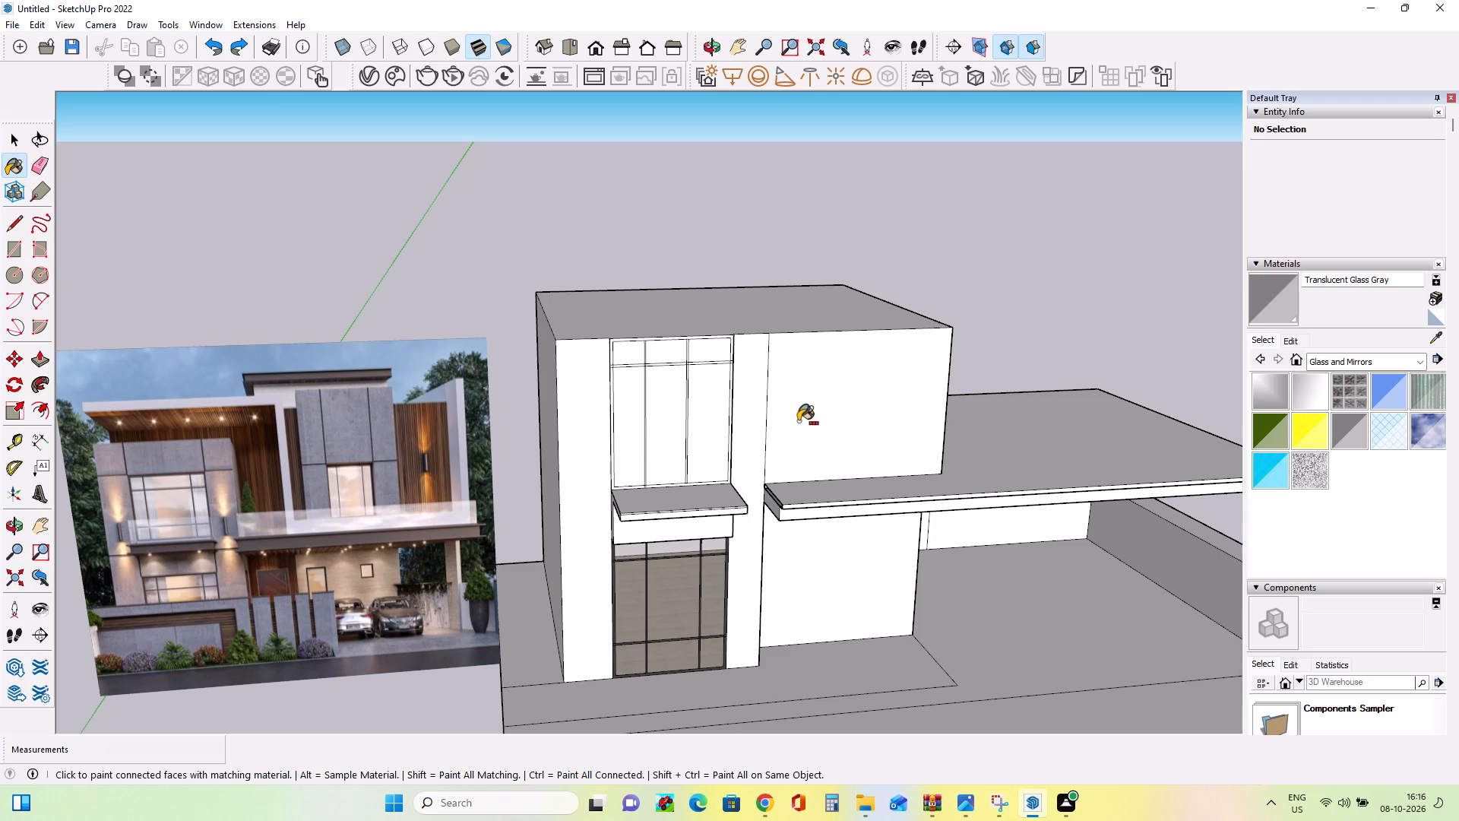
pyautogui.hotkey('ctrl', 'z')
pyautogui.hotkey('ctrl', 'z')
pyautogui.hotkey('ctrl', 'z')
pyautogui.hotkey('ctrl', 'z')
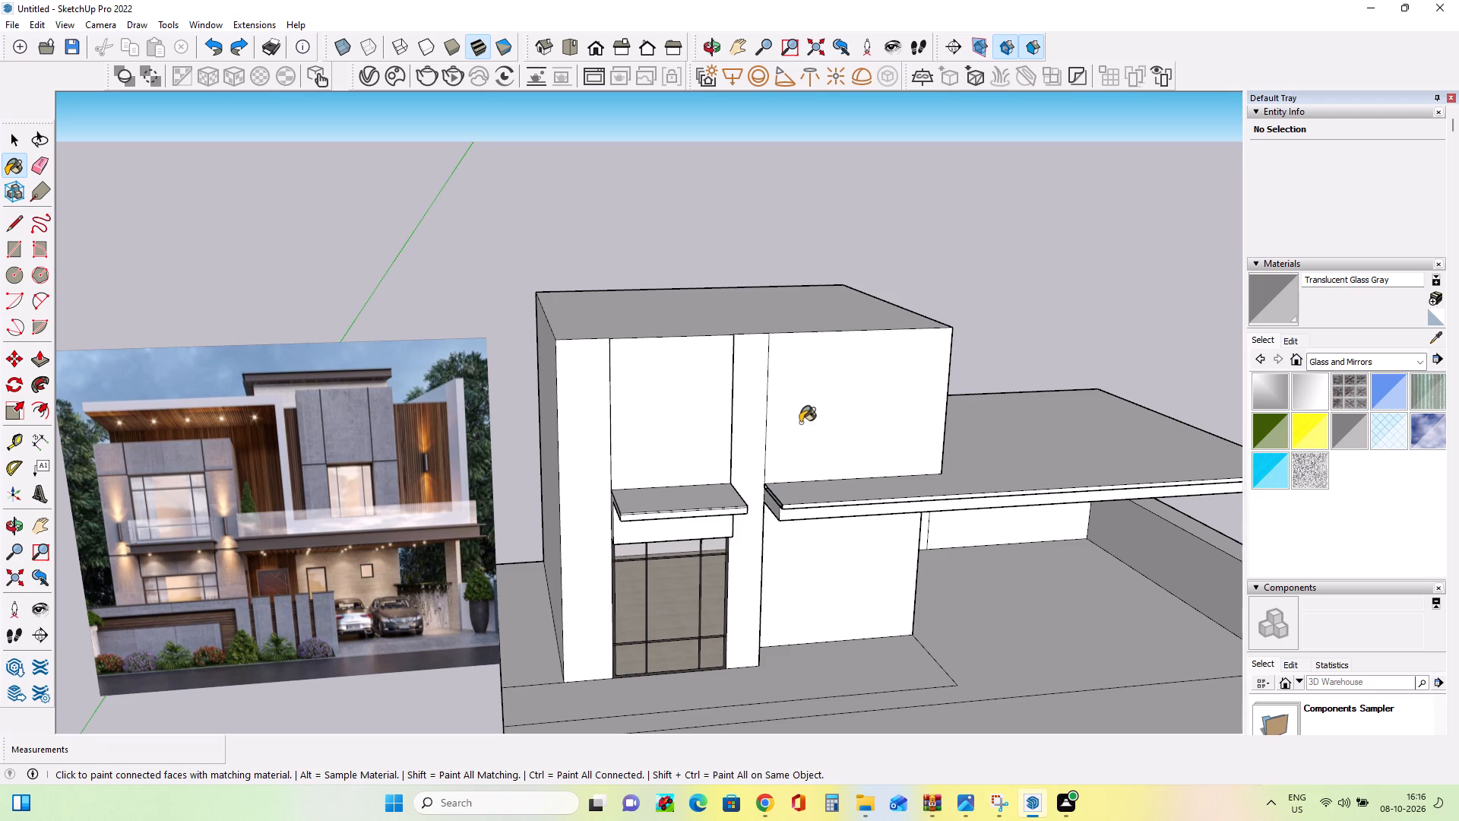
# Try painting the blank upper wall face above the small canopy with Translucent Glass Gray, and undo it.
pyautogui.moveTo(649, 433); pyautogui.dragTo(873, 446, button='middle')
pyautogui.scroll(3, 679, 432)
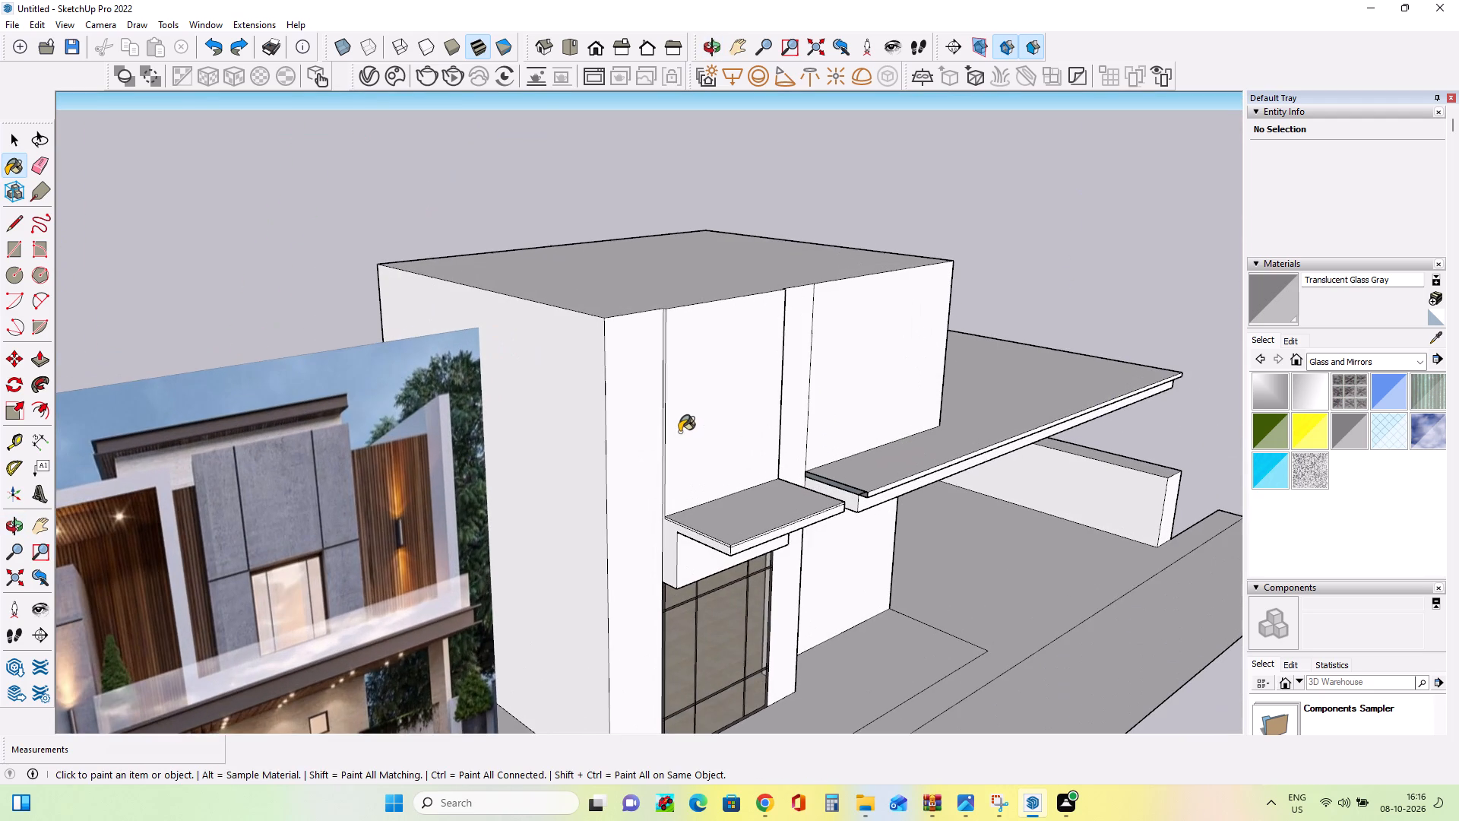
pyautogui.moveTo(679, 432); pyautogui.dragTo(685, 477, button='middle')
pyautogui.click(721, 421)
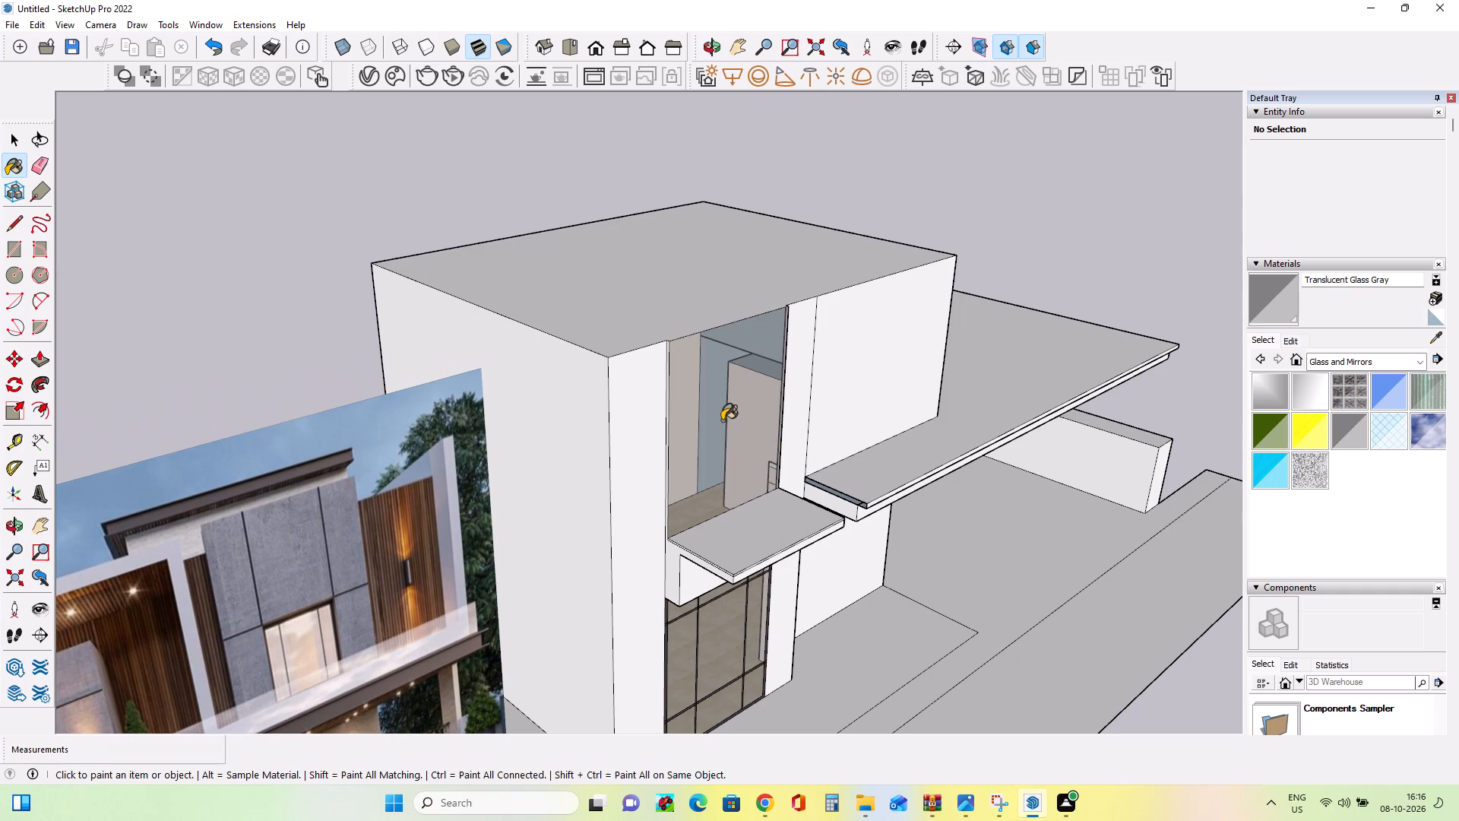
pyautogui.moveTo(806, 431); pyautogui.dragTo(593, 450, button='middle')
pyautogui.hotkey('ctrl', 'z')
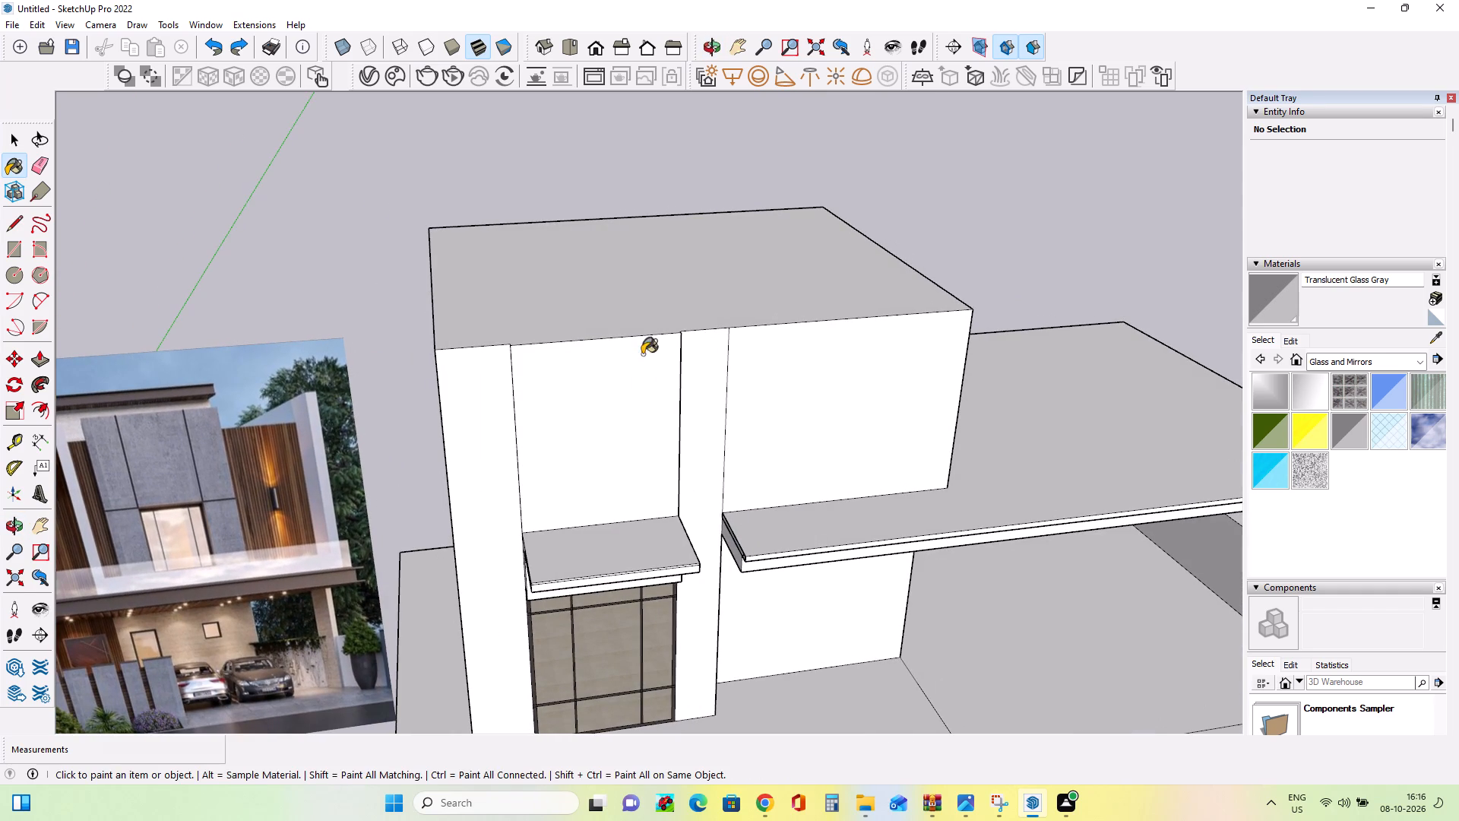
# Push/Pull the recessed upper wall face above the canopy by 3 9/16", flush with the adjoining front wall strips.
pyautogui.click(33, 358)
pyautogui.moveTo(448, 423); pyautogui.dragTo(559, 420, button='middle')
pyautogui.click(607, 434)
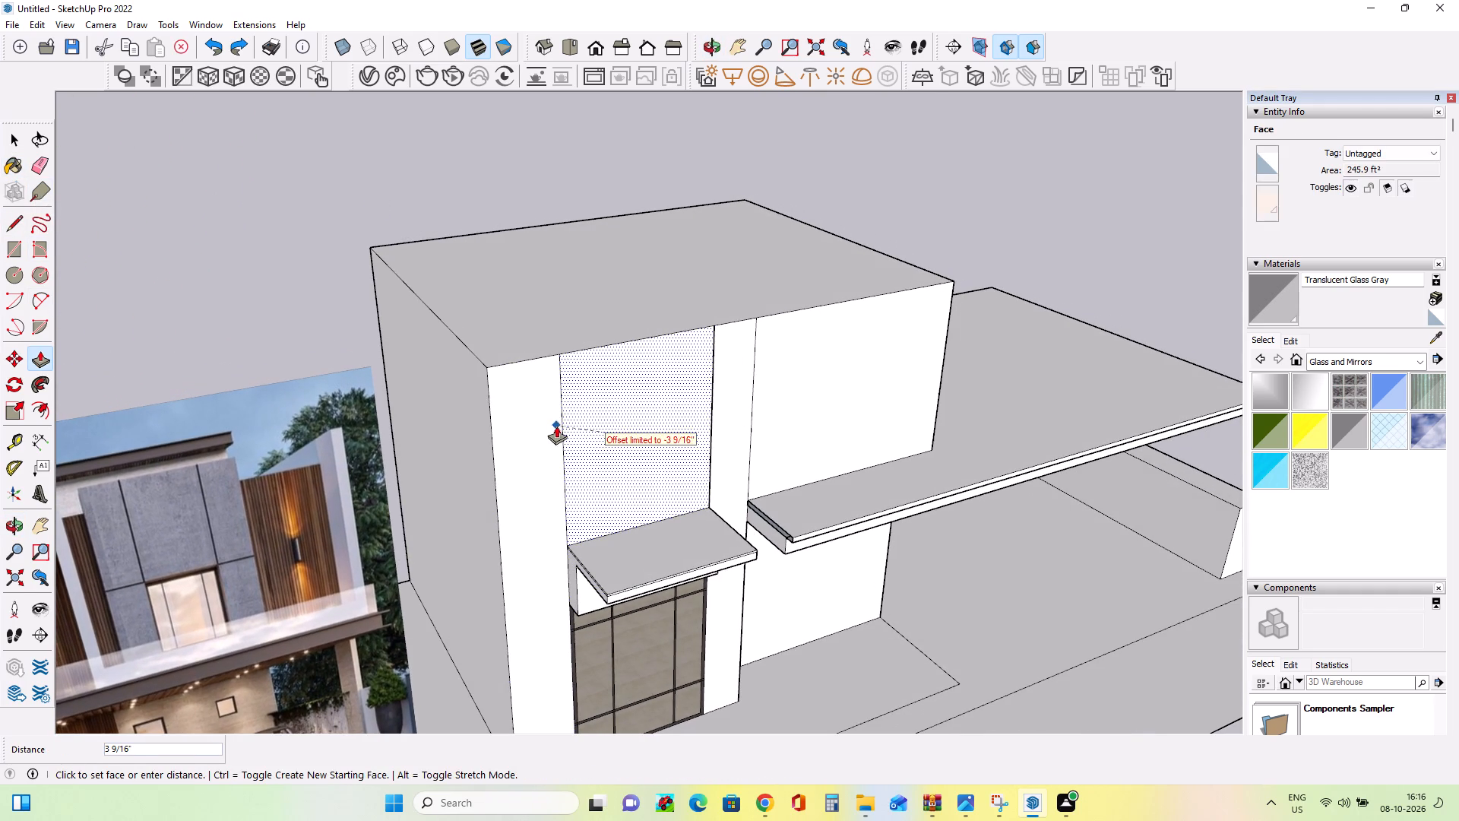
pyautogui.click(549, 426)
pyautogui.scroll(-6, 666, 442)
pyautogui.moveTo(695, 460); pyautogui.dragTo(613, 416, button='middle')
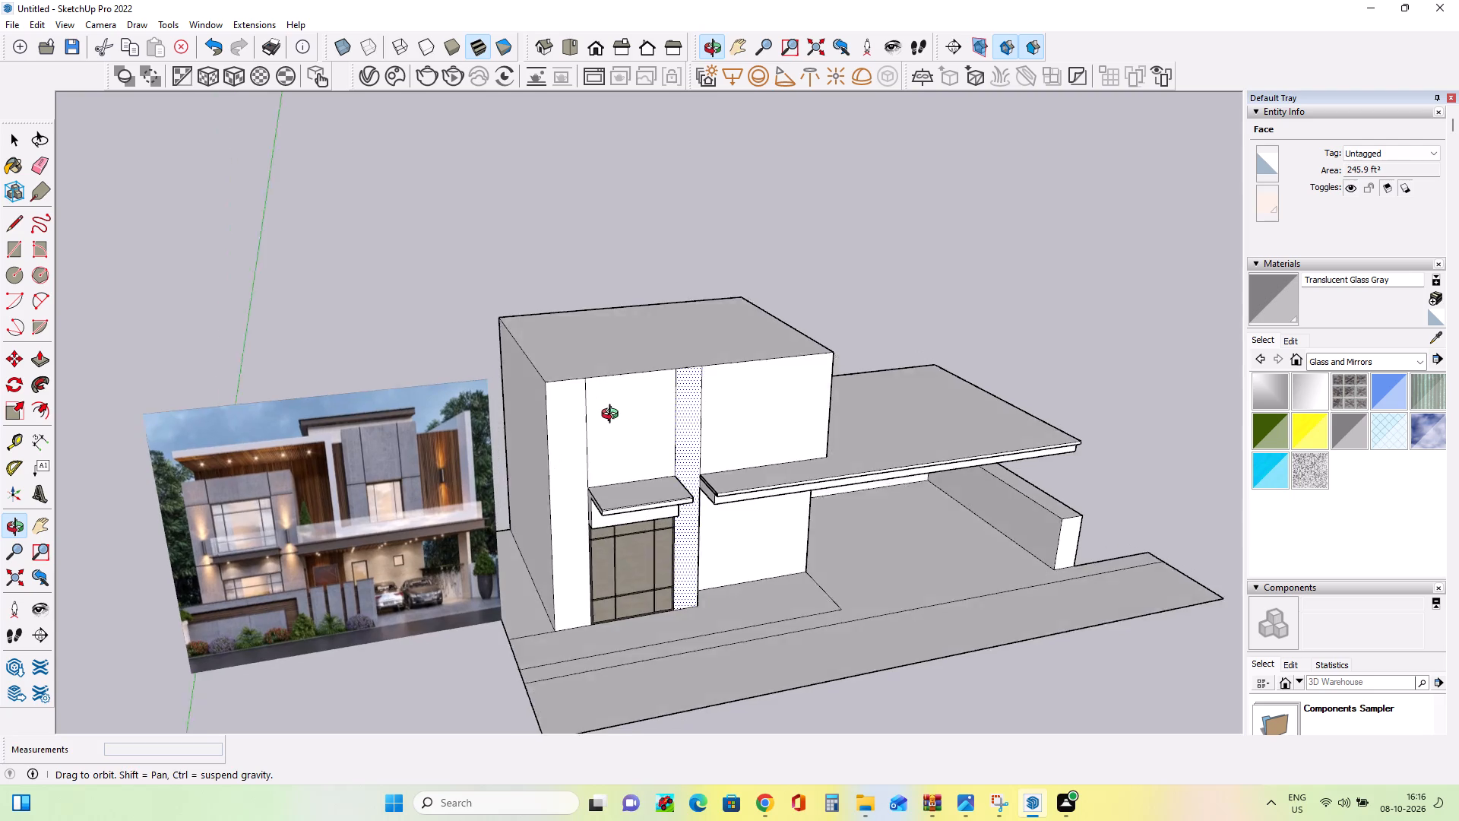
pyautogui.moveTo(613, 416); pyautogui.dragTo(598, 391, button='middle')
pyautogui.scroll(3, 601, 400)
pyautogui.scroll(-2, 601, 400)
pyautogui.moveTo(601, 400); pyautogui.dragTo(597, 387, button='middle')
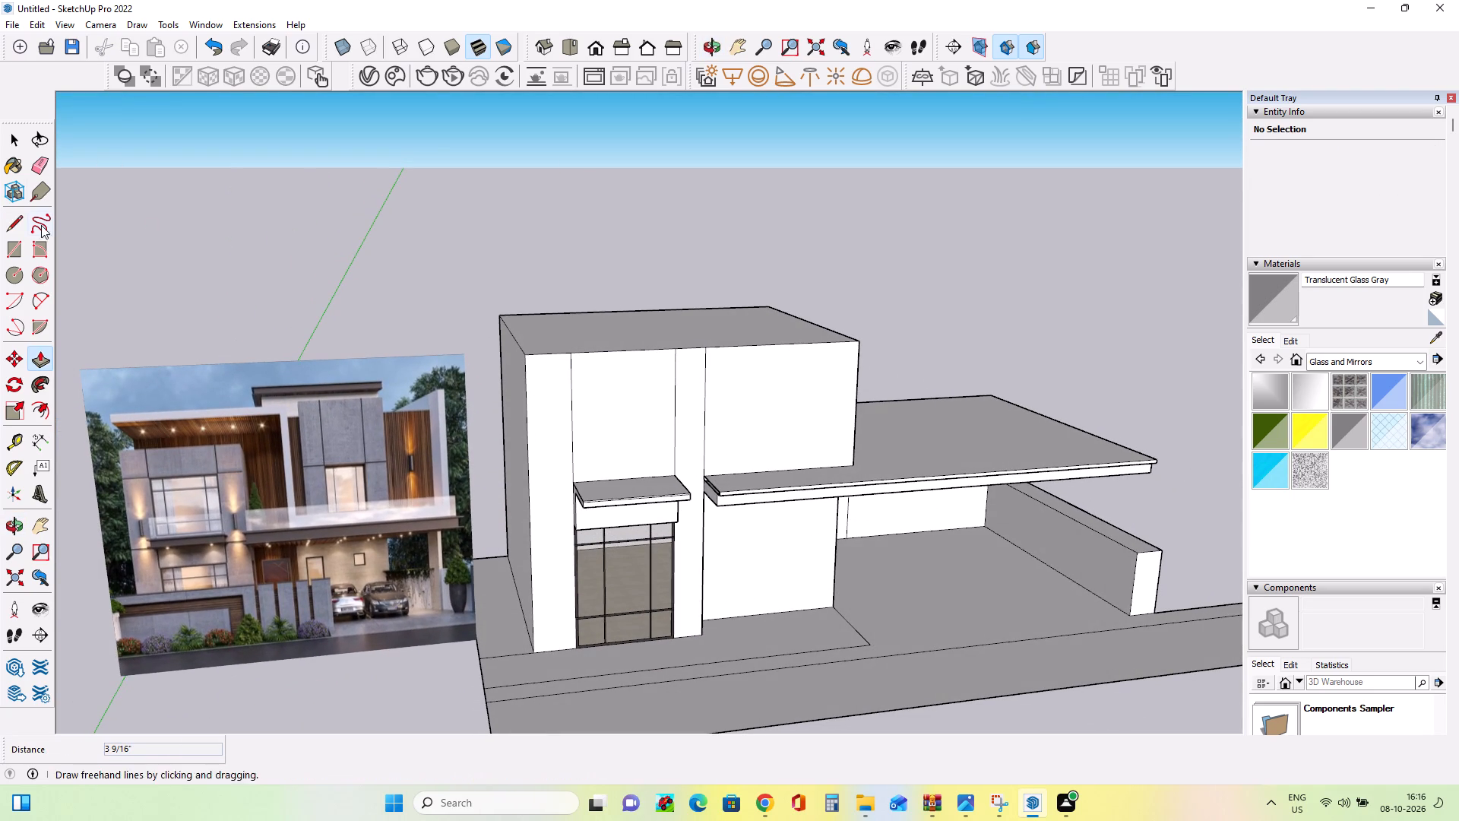
# Draw a rectangle about 4' 10" by 24' 1" across the top of the left front block, spanning both wall strips.
pyautogui.click(14, 253)
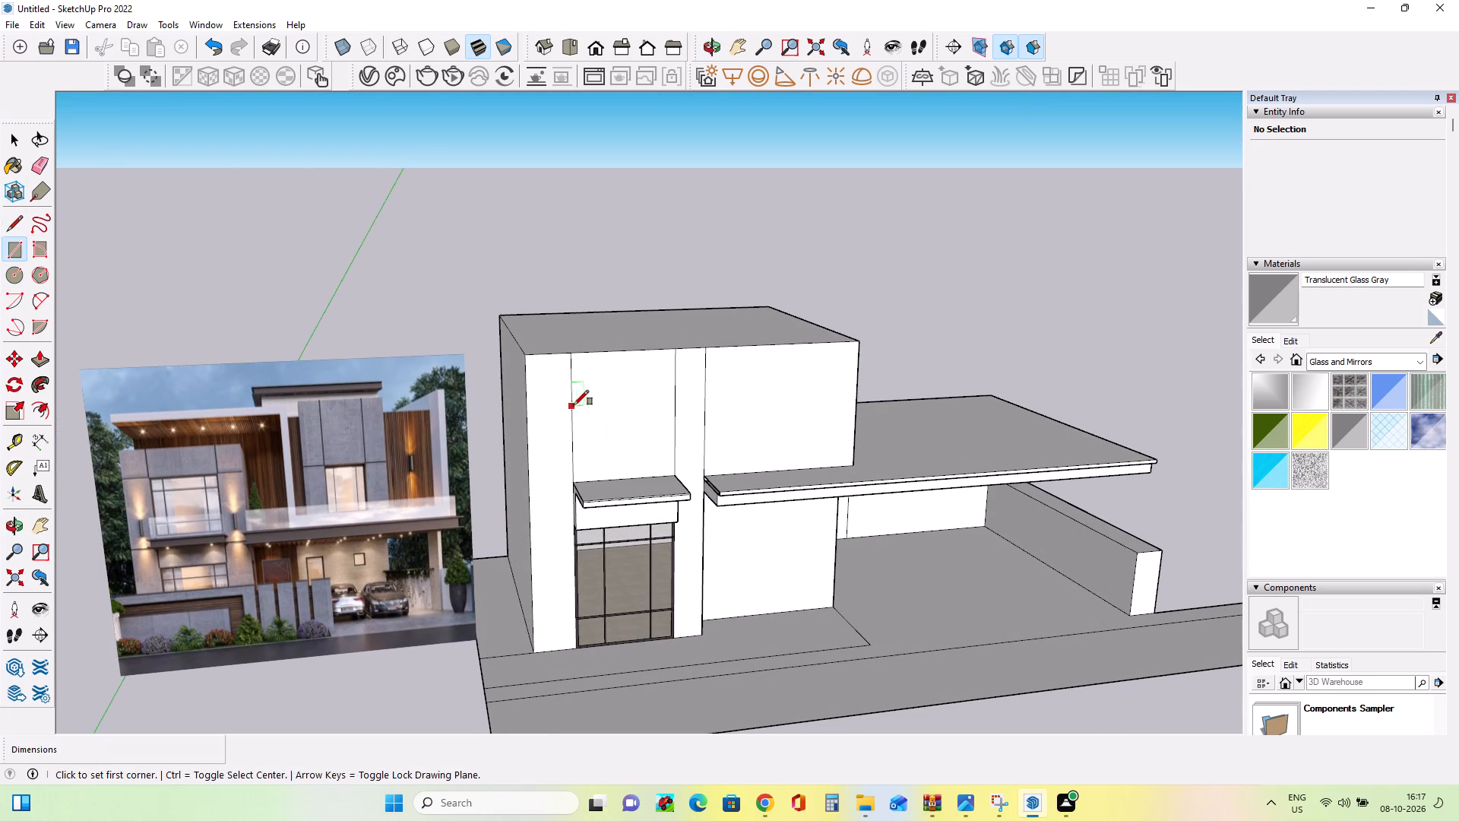
pyautogui.click(527, 391)
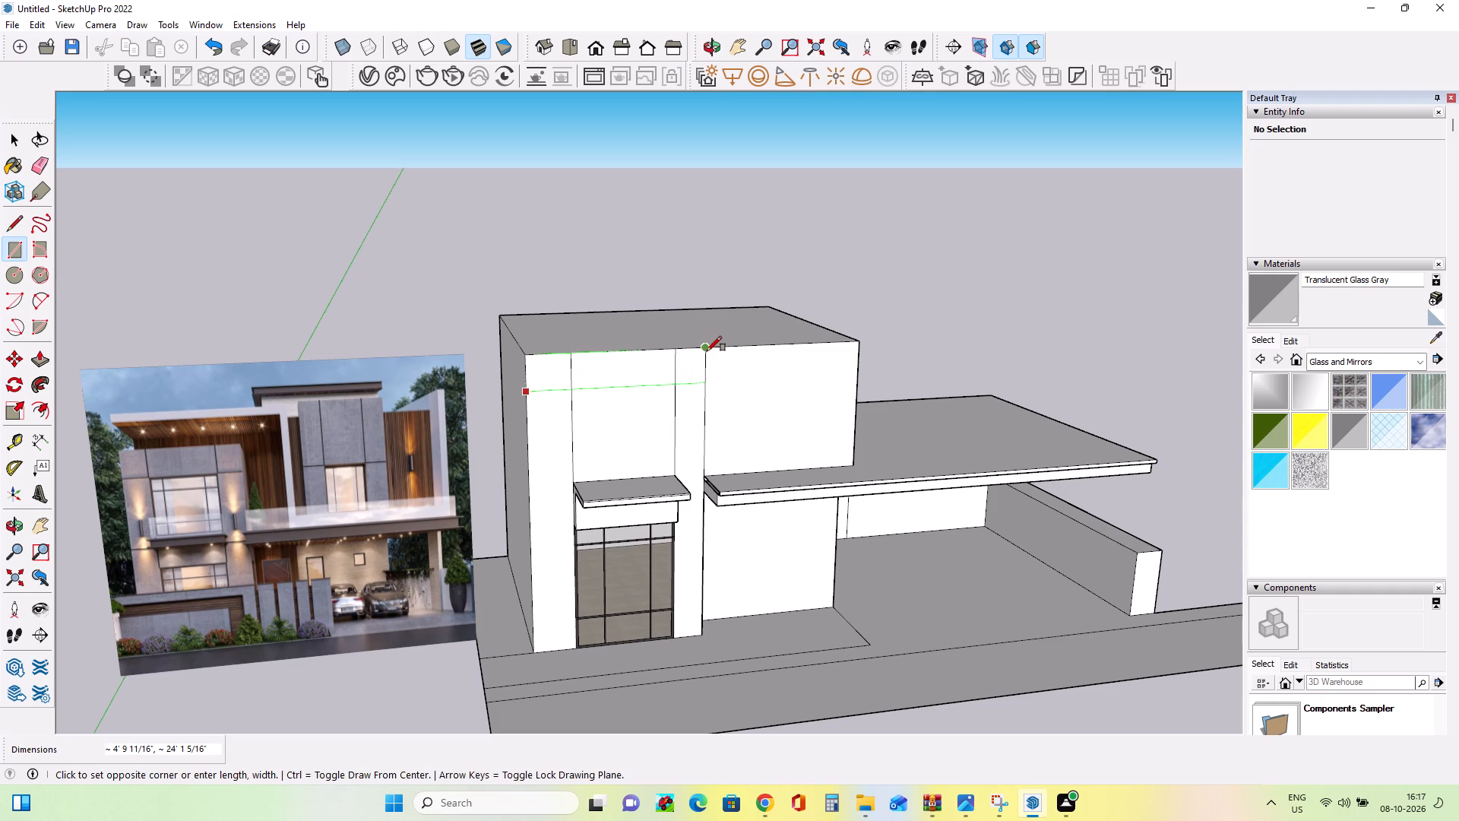
pyautogui.click(707, 351)
# Draw a vertical strip about 4' 10" by 1 7/8" inside the top band, along the outer side of its right seam.
pyautogui.scroll(4, 674, 427)
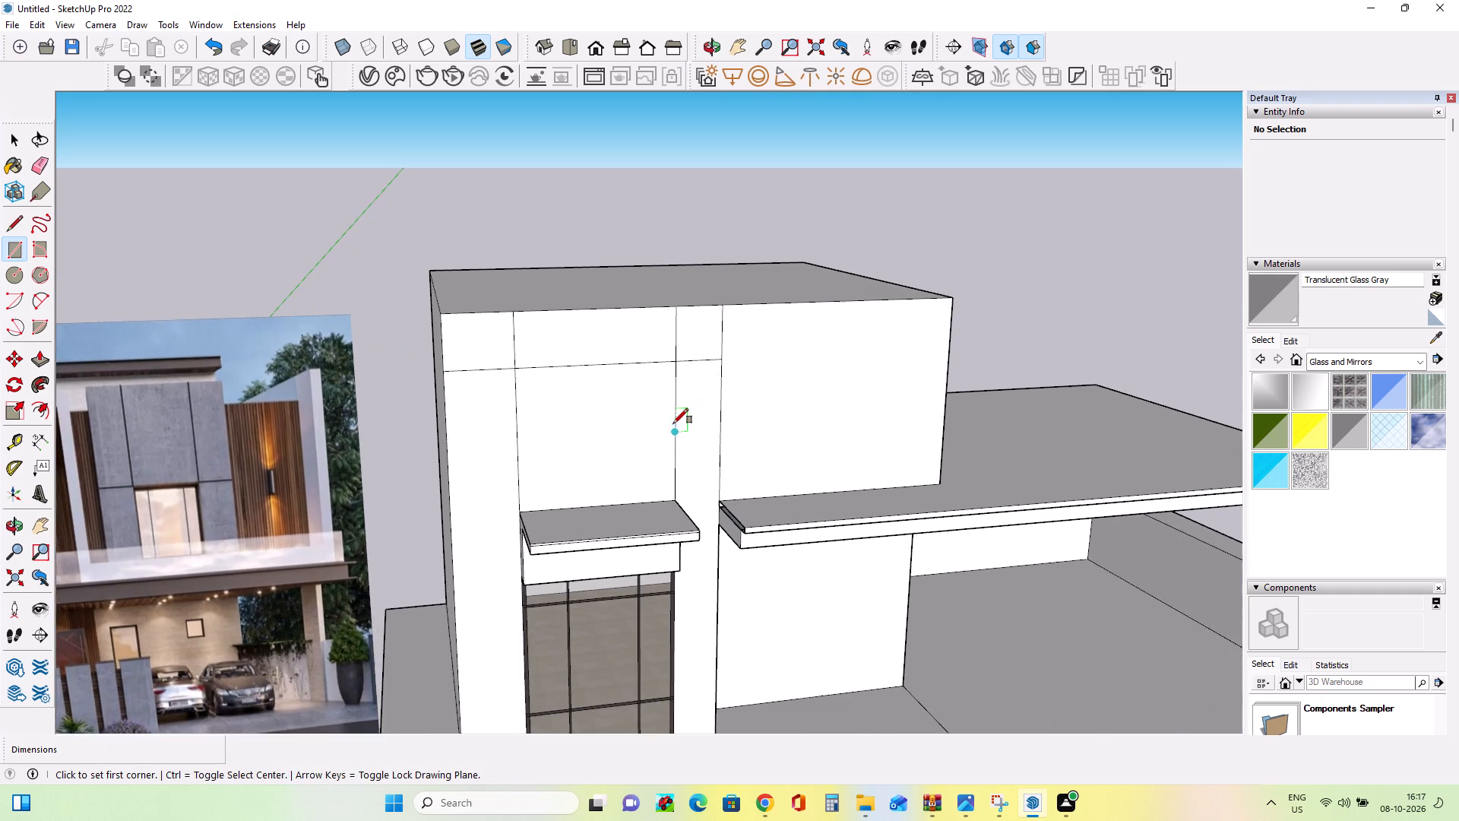
pyautogui.scroll(3, 676, 417)
pyautogui.click(676, 344)
pyautogui.scroll(3, 684, 287)
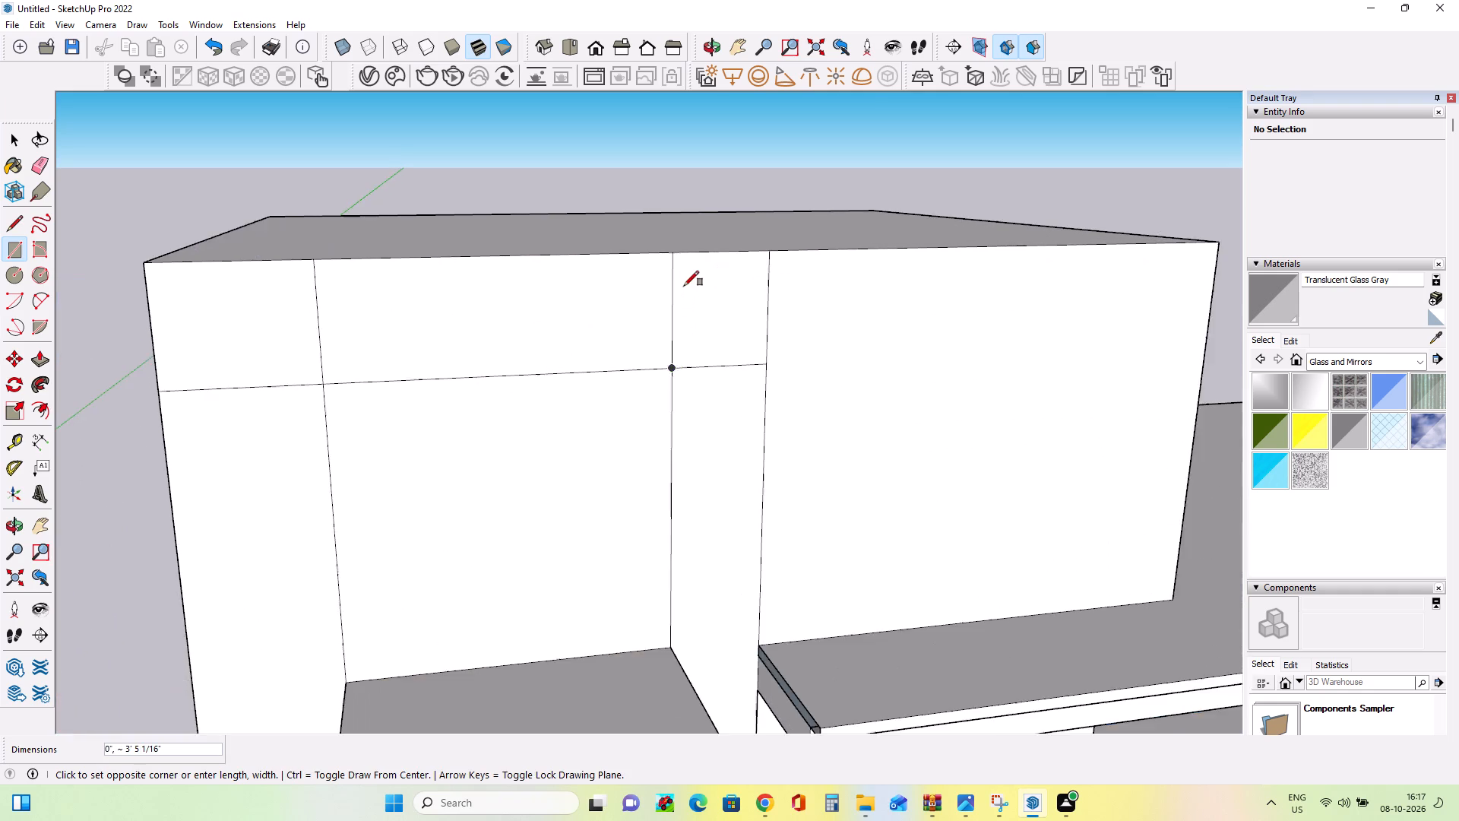
pyautogui.scroll(4, 684, 286)
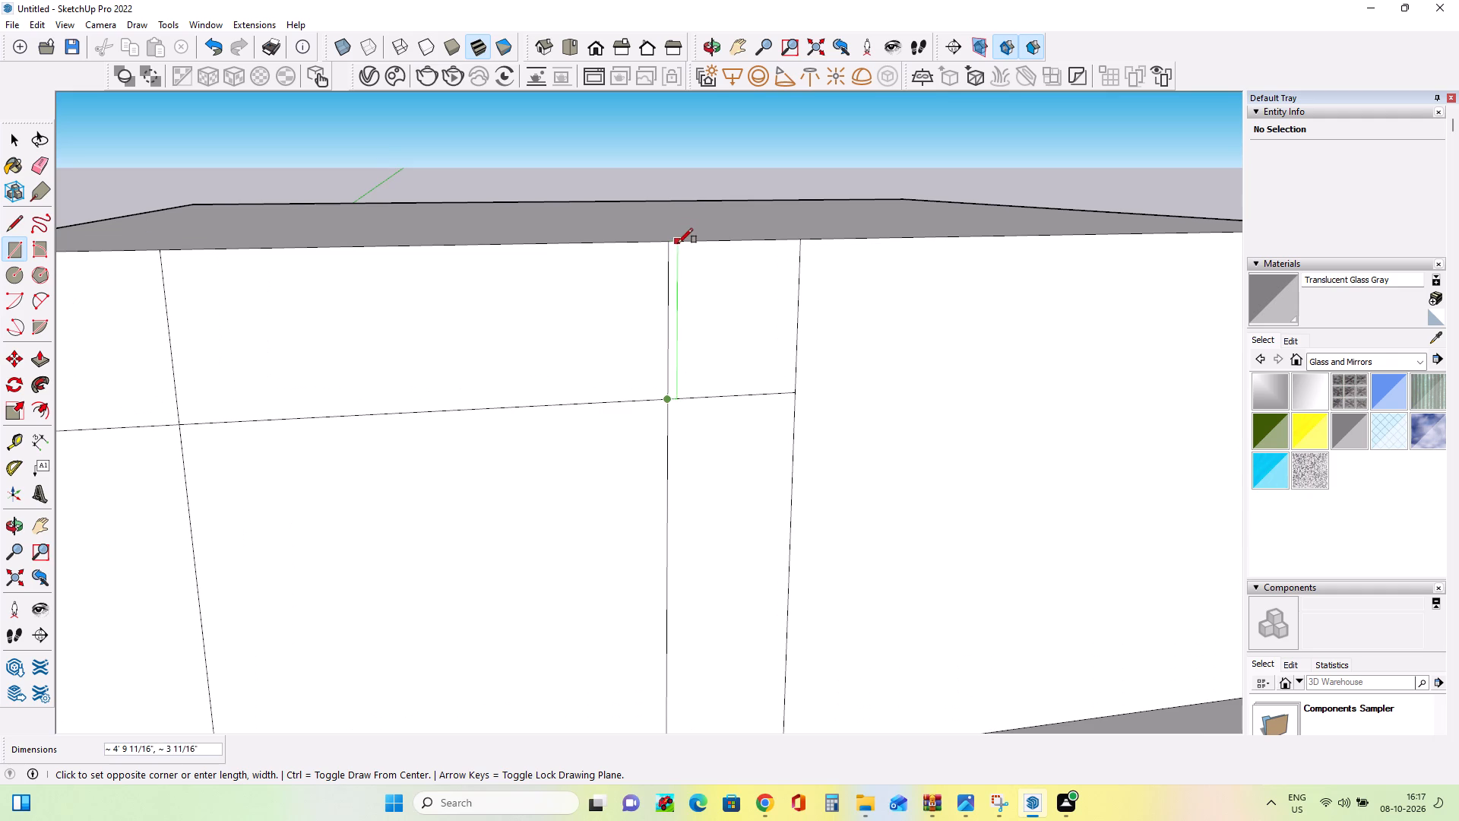
pyautogui.scroll(2, 678, 246)
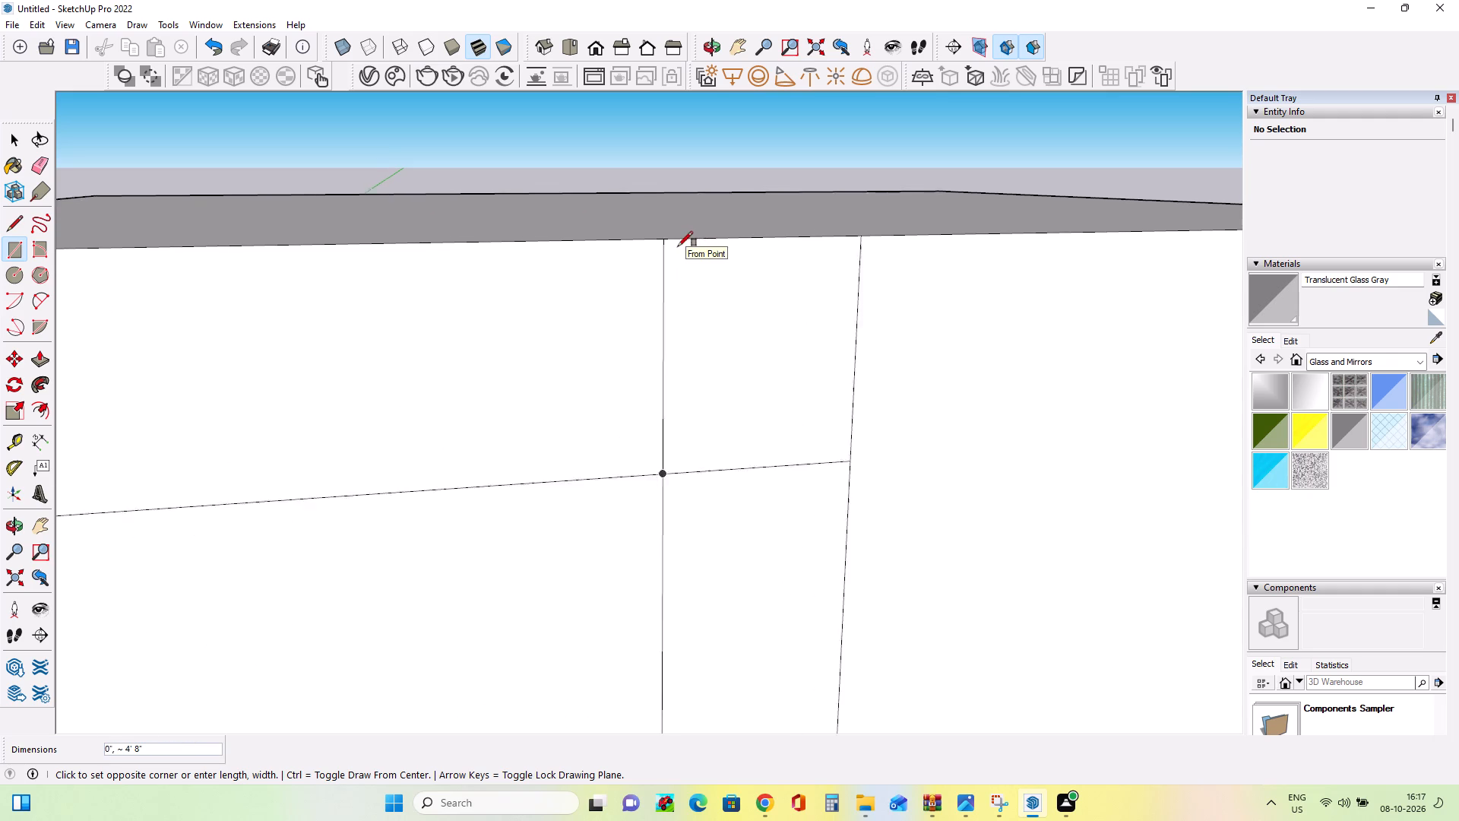
pyautogui.scroll(6, 678, 246)
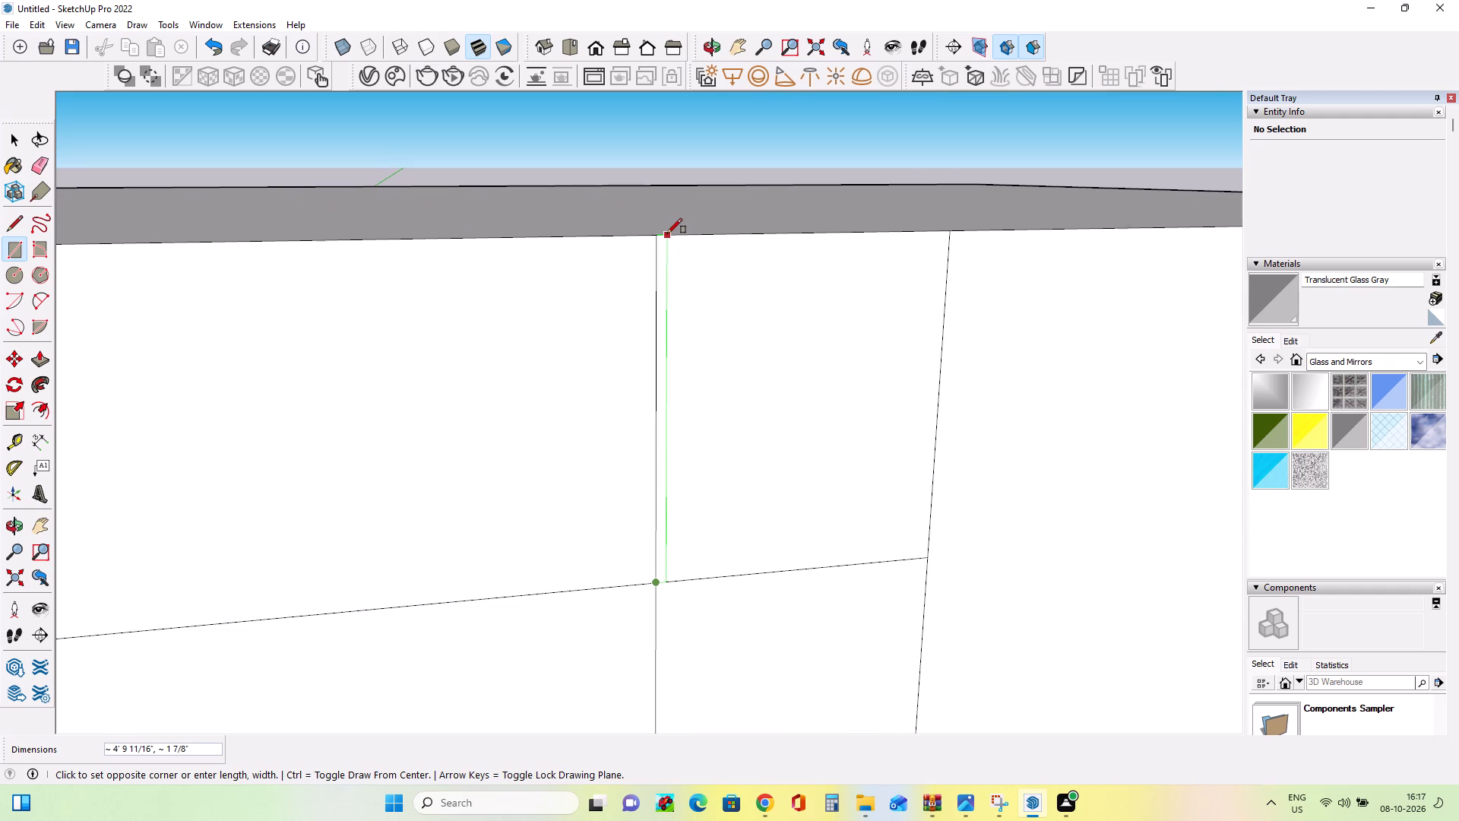
pyautogui.click(667, 233)
# Draw a vertical strip about 4' 10" by 3" inside the top band, along the outer side of its left seam.
pyautogui.scroll(-11, 755, 379)
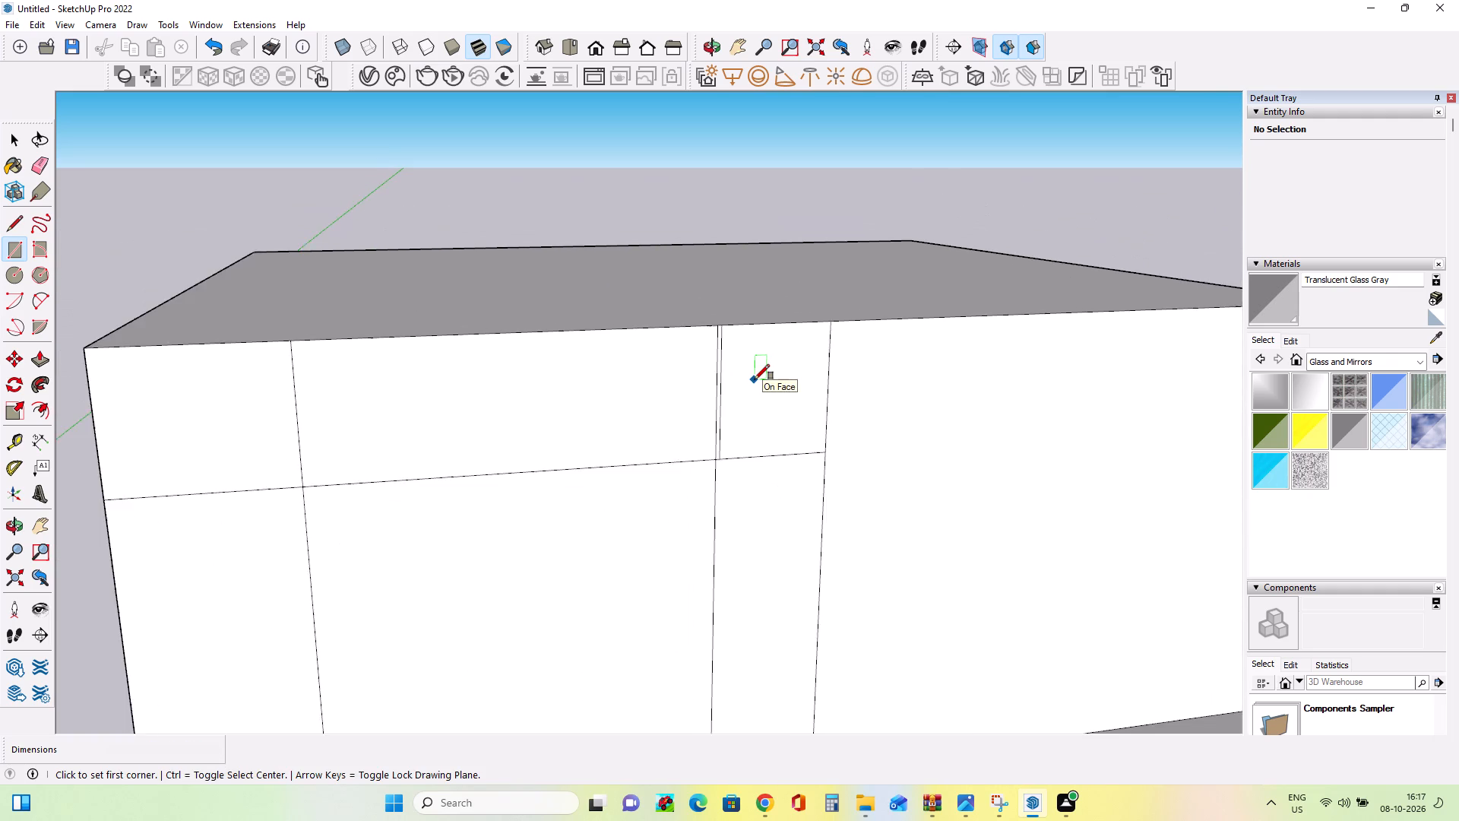
pyautogui.scroll(-10, 755, 379)
pyautogui.scroll(2, 630, 413)
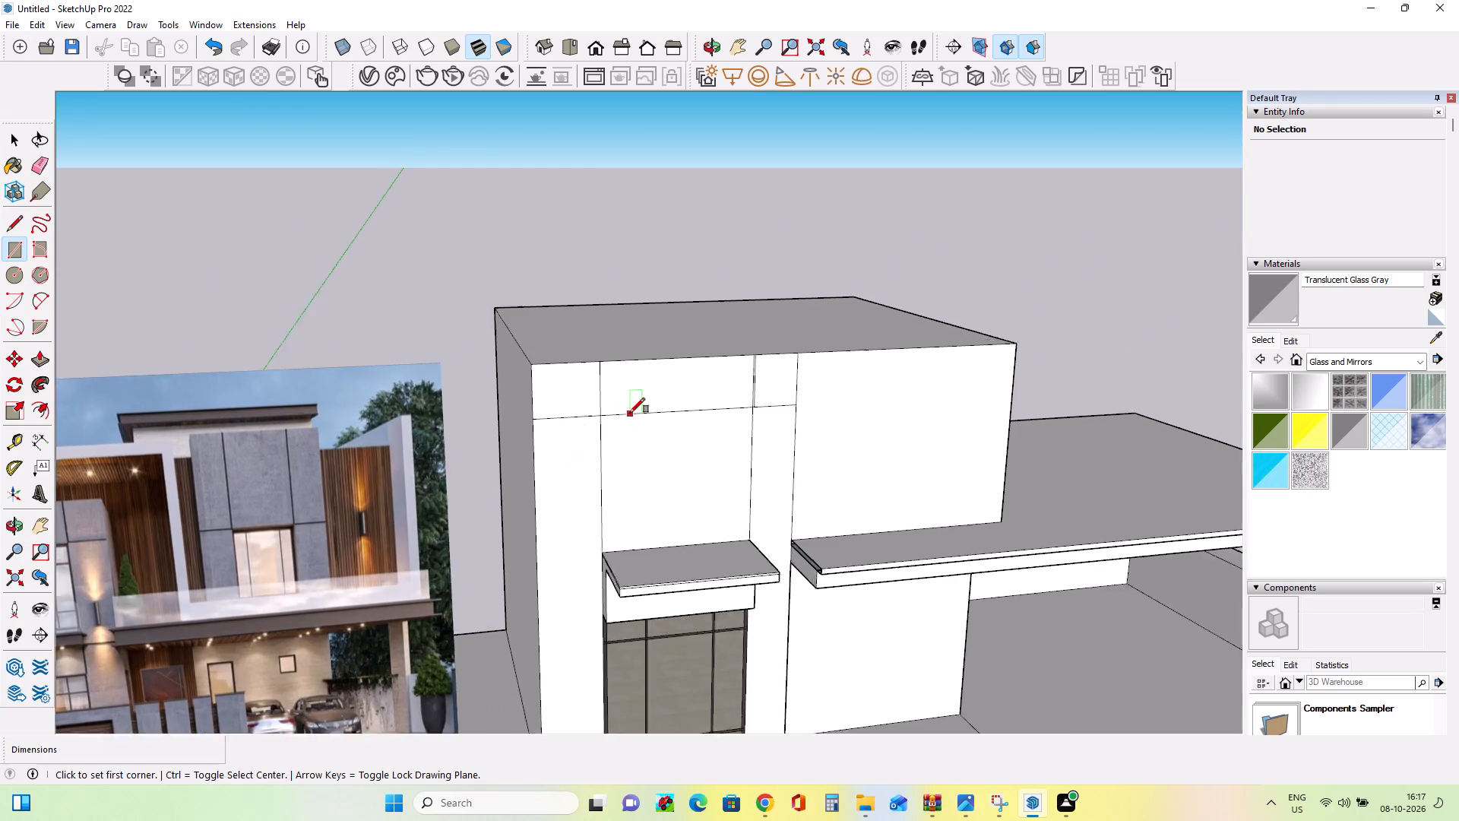
pyautogui.scroll(2, 630, 413)
pyautogui.scroll(13, 555, 429)
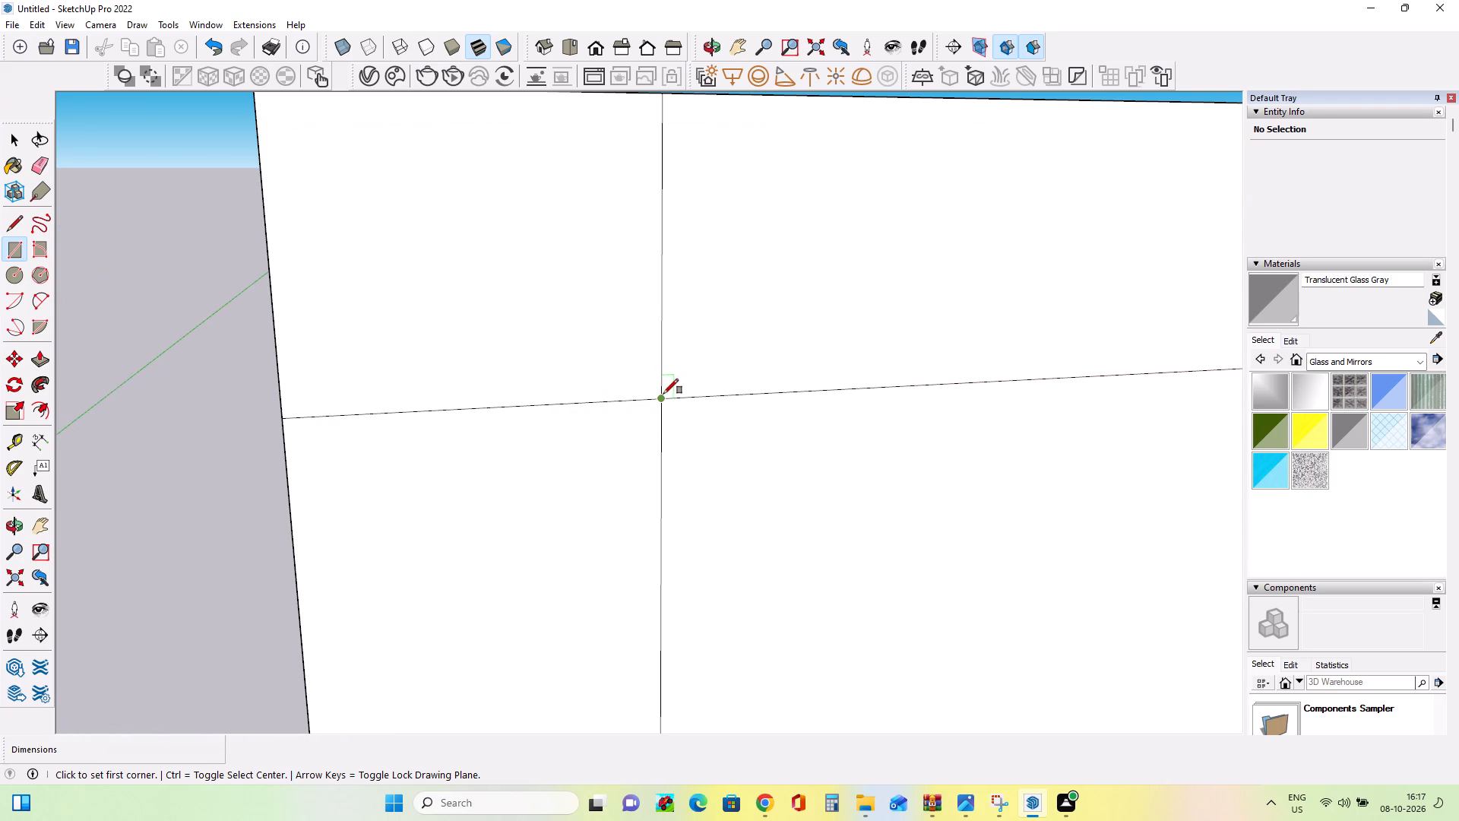
pyautogui.click(663, 394)
pyautogui.scroll(-4, 658, 386)
pyautogui.scroll(1, 658, 383)
pyautogui.scroll(-7, 658, 378)
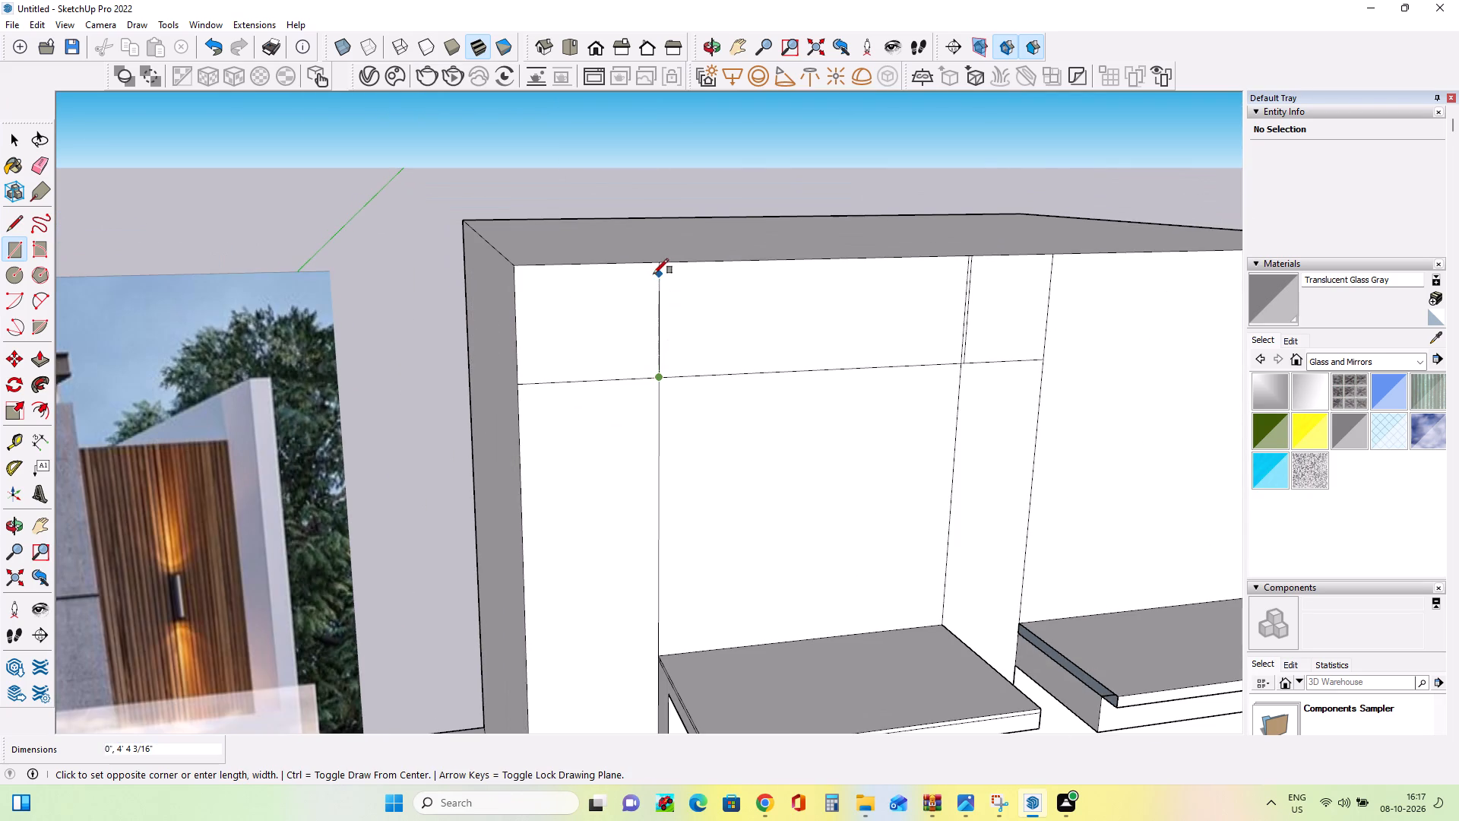
pyautogui.scroll(7, 655, 265)
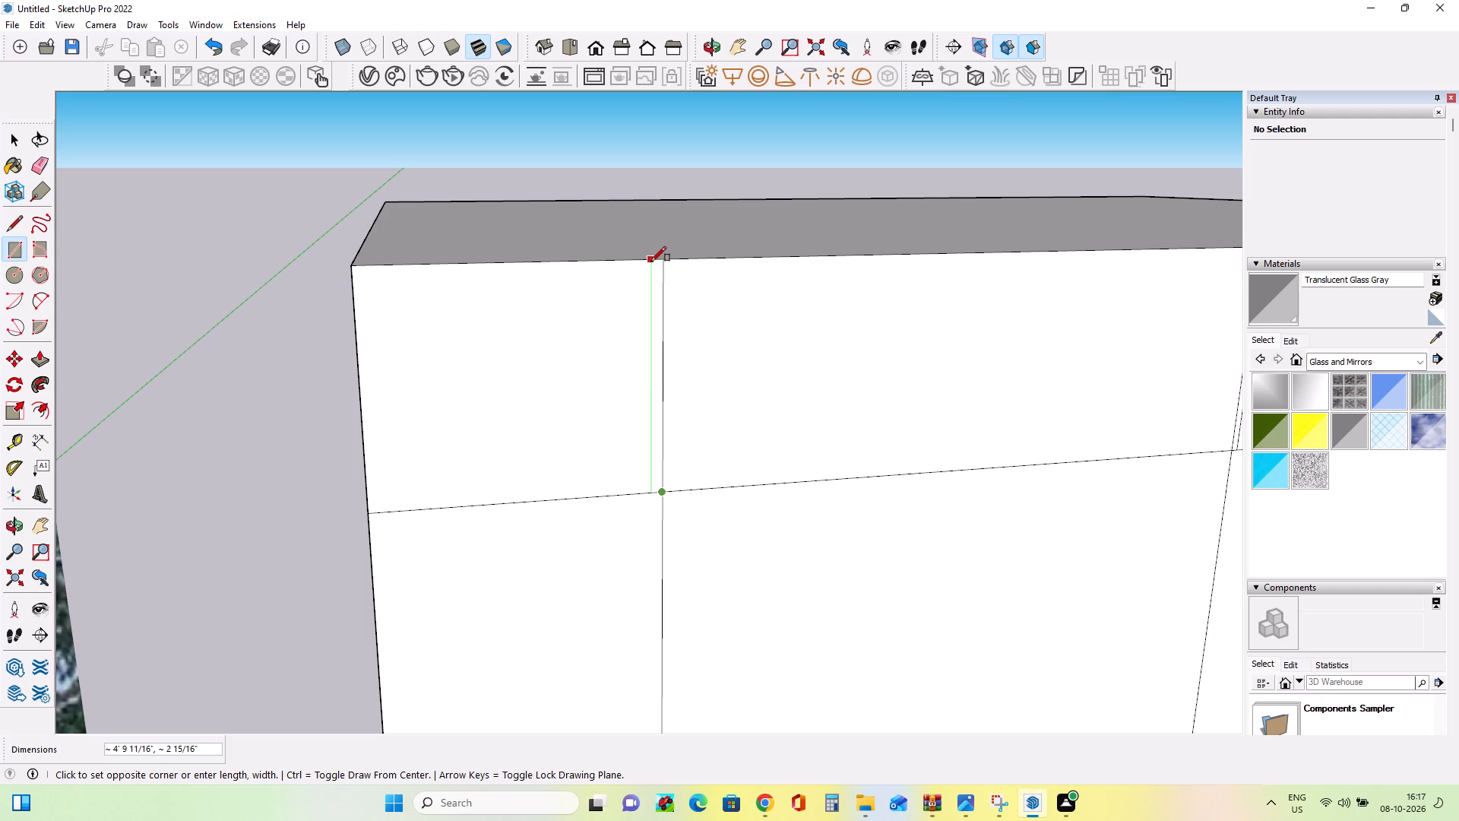
pyautogui.click(651, 262)
# Draw a thin horizontal strip about 5' 11" long directly below the top band, from the left seam to the wall's left edge.
pyautogui.scroll(-11, 625, 379)
pyautogui.scroll(-3, 682, 437)
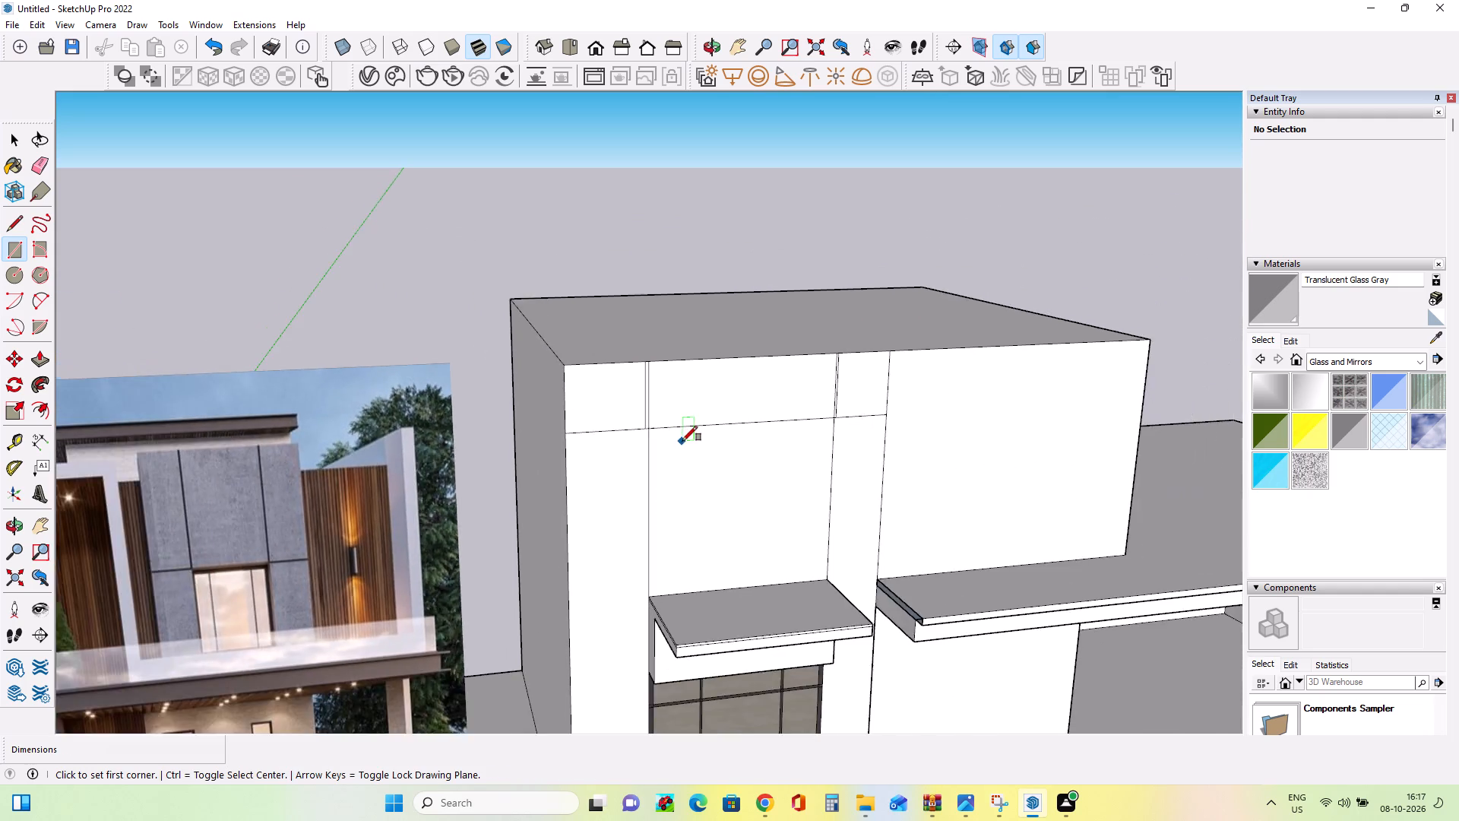
pyautogui.scroll(-5, 682, 441)
pyautogui.moveTo(791, 463); pyautogui.dragTo(662, 406, button='middle')
pyautogui.scroll(2, 645, 410)
pyautogui.scroll(-4, 645, 411)
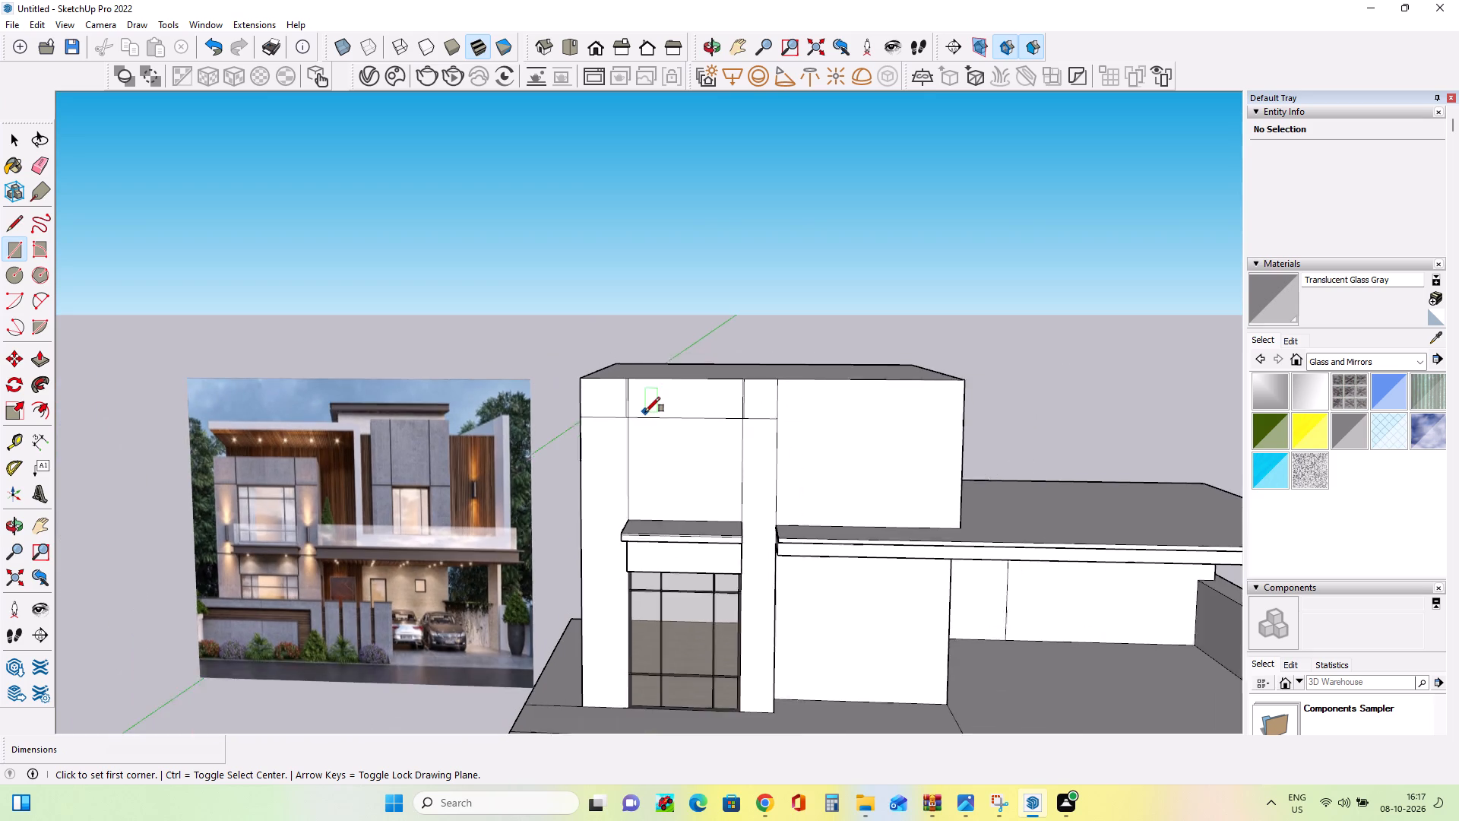
pyautogui.scroll(8, 601, 465)
pyautogui.scroll(5, 662, 366)
pyautogui.scroll(-1, 662, 366)
pyautogui.scroll(2, 662, 366)
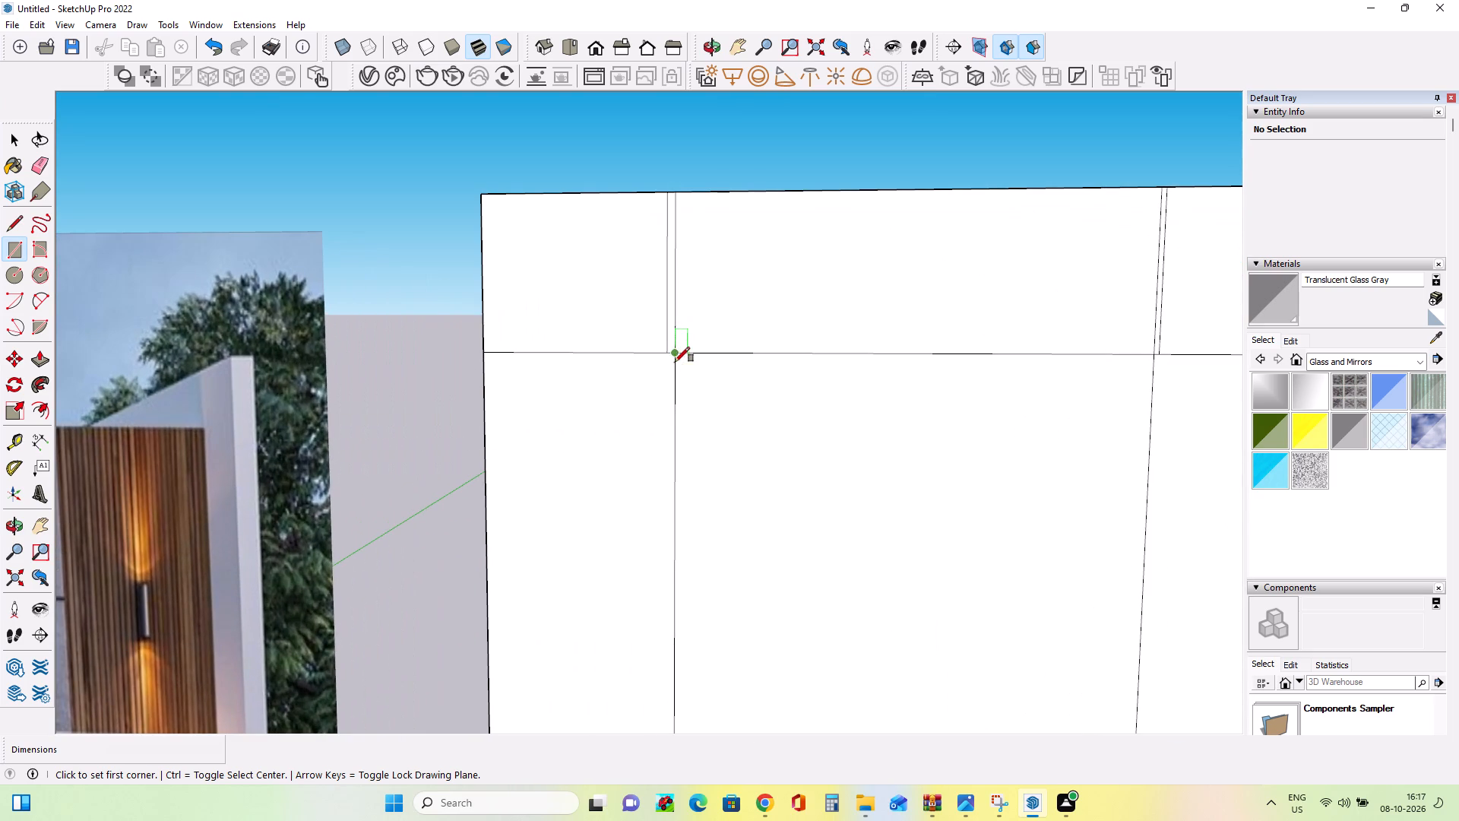
pyautogui.click(669, 351)
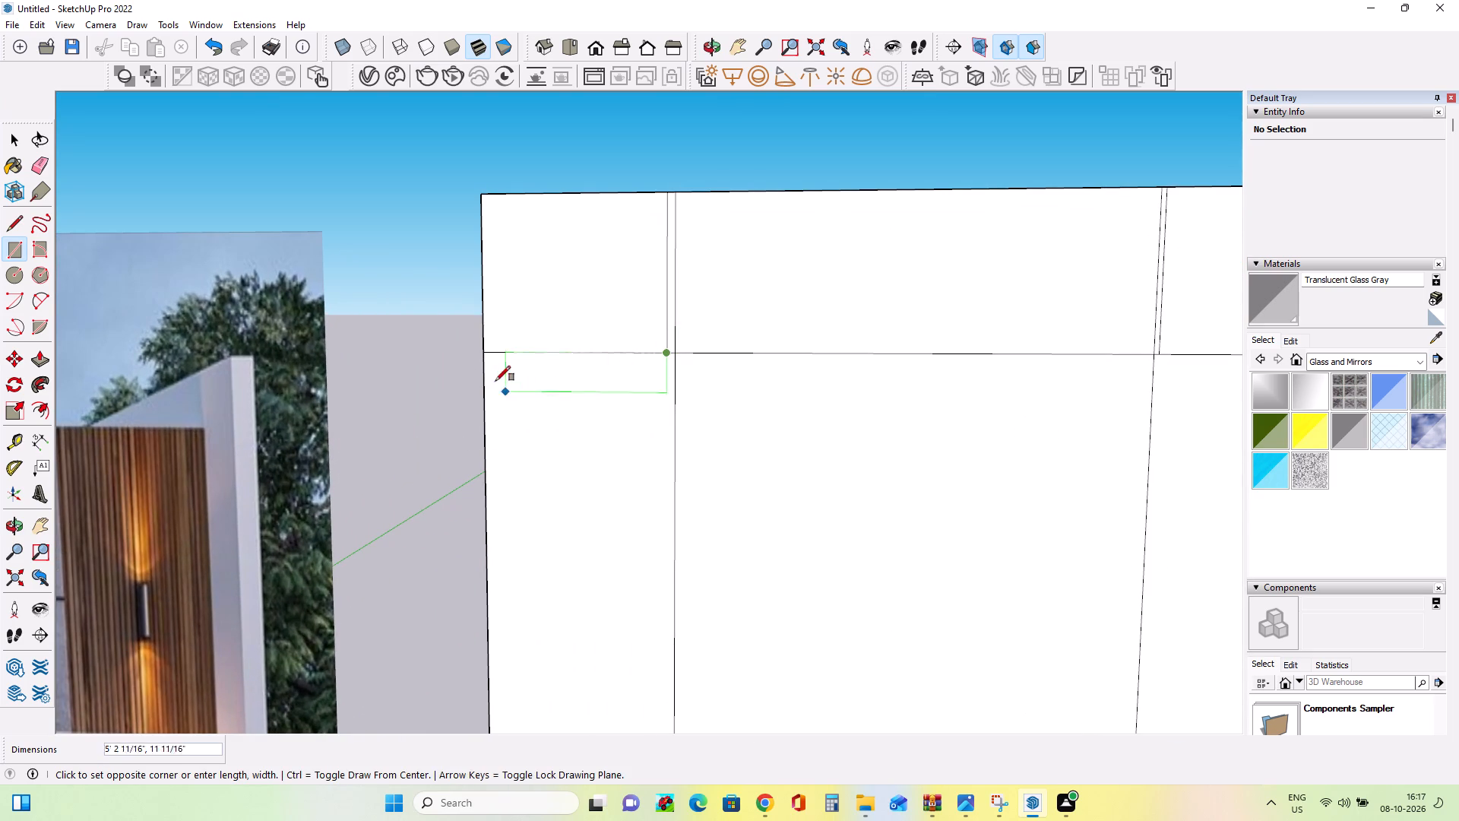
pyautogui.press('Escape')
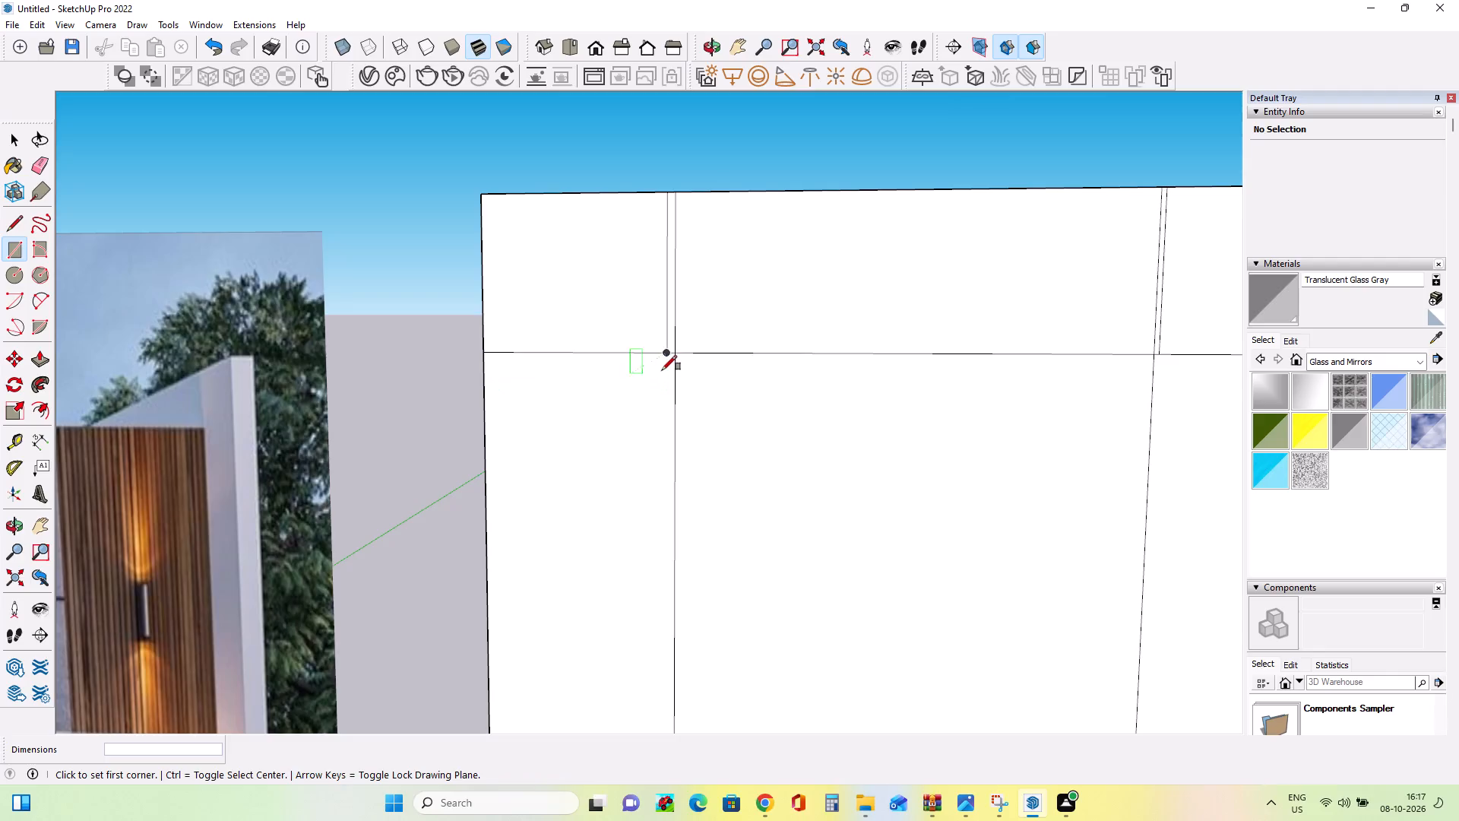
pyautogui.click(676, 355)
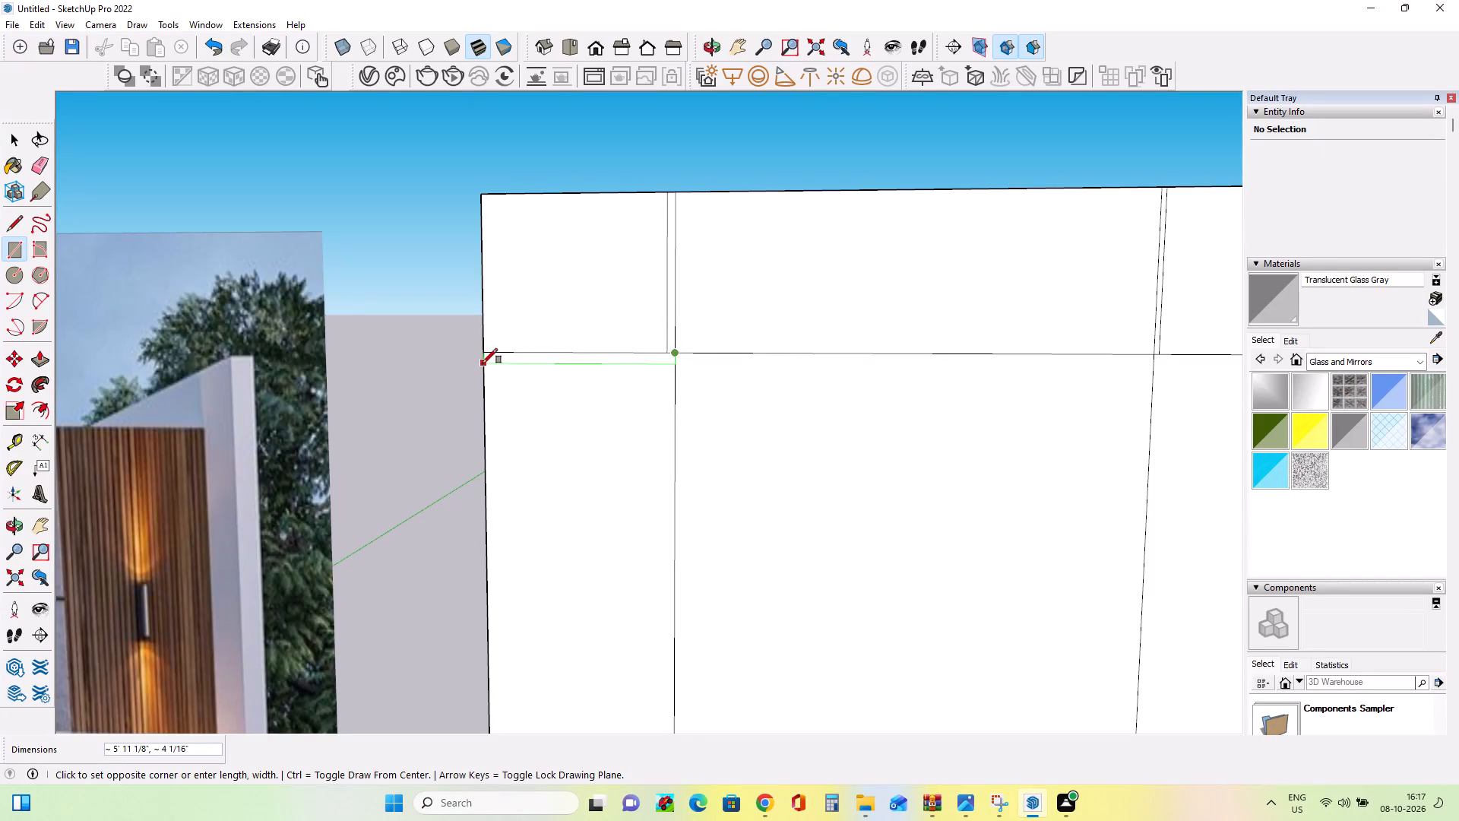
pyautogui.scroll(7, 483, 369)
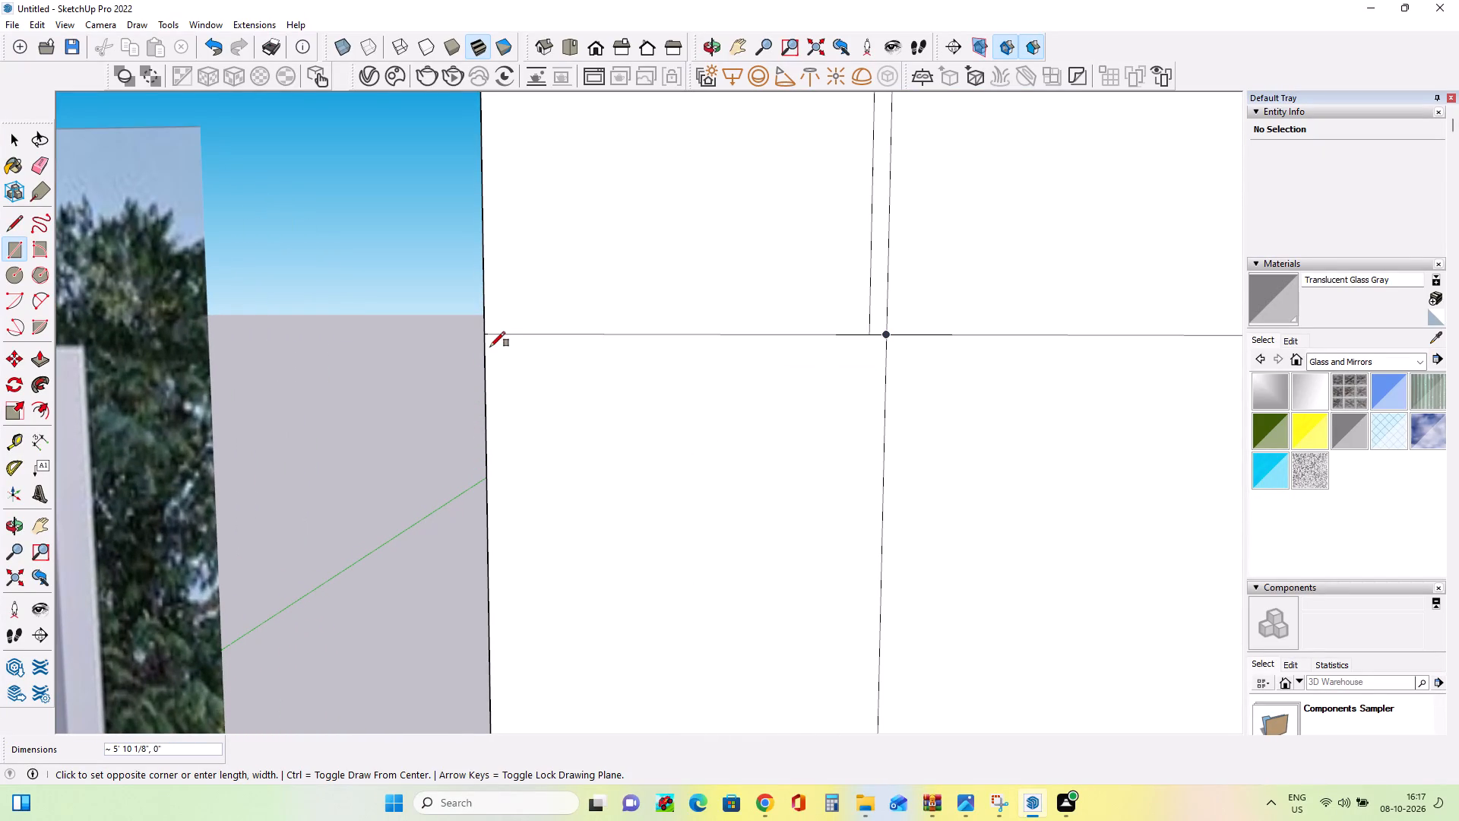
pyautogui.click(483, 344)
# Draw a horizontal strip about 4' 2" by 2 3/8" directly below the top band, from the right seam to the right wall strip's outer edge.
pyautogui.scroll(-4, 525, 388)
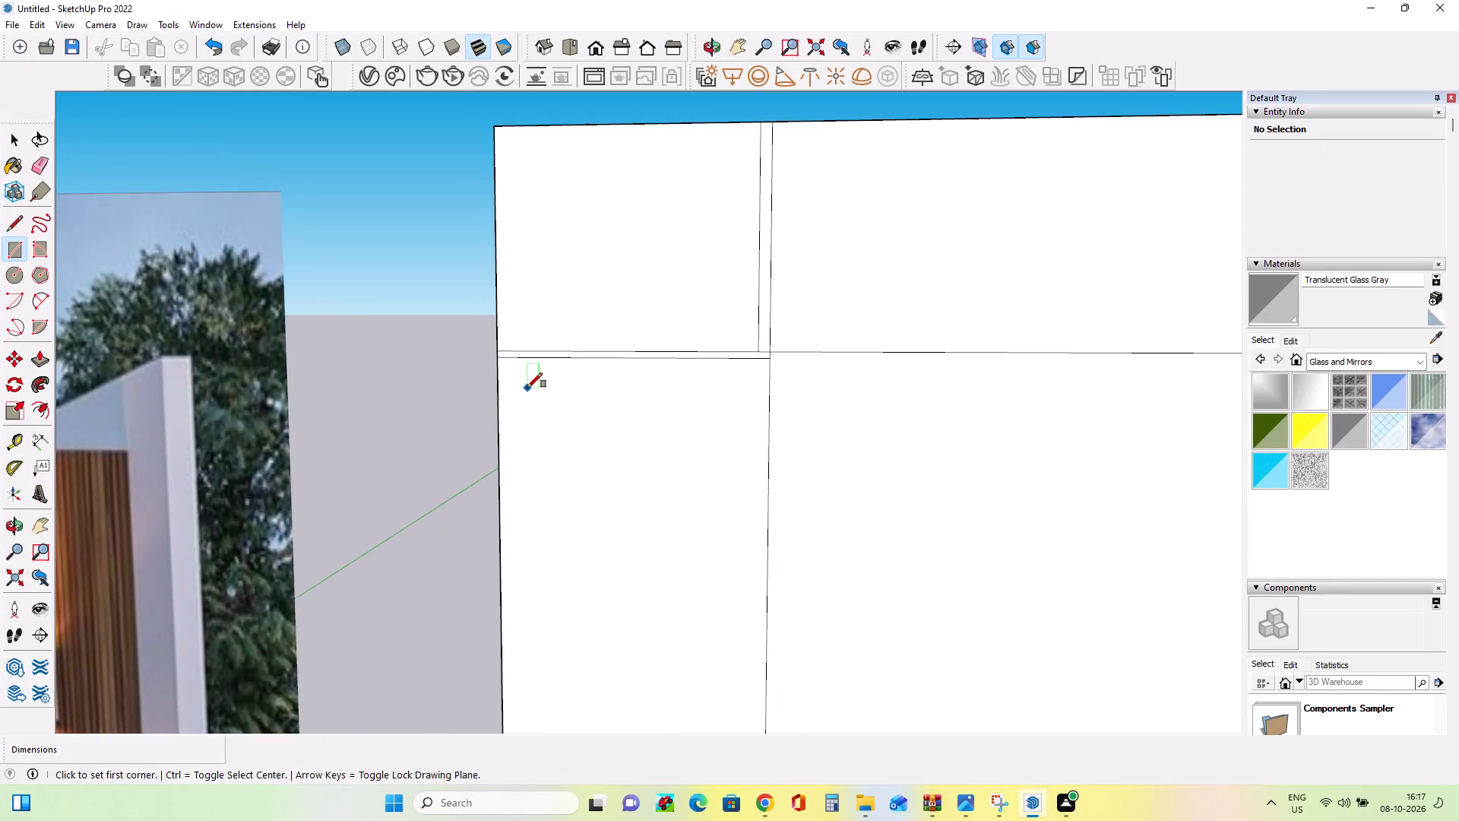
pyautogui.scroll(-13, 527, 388)
pyautogui.scroll(-5, 662, 373)
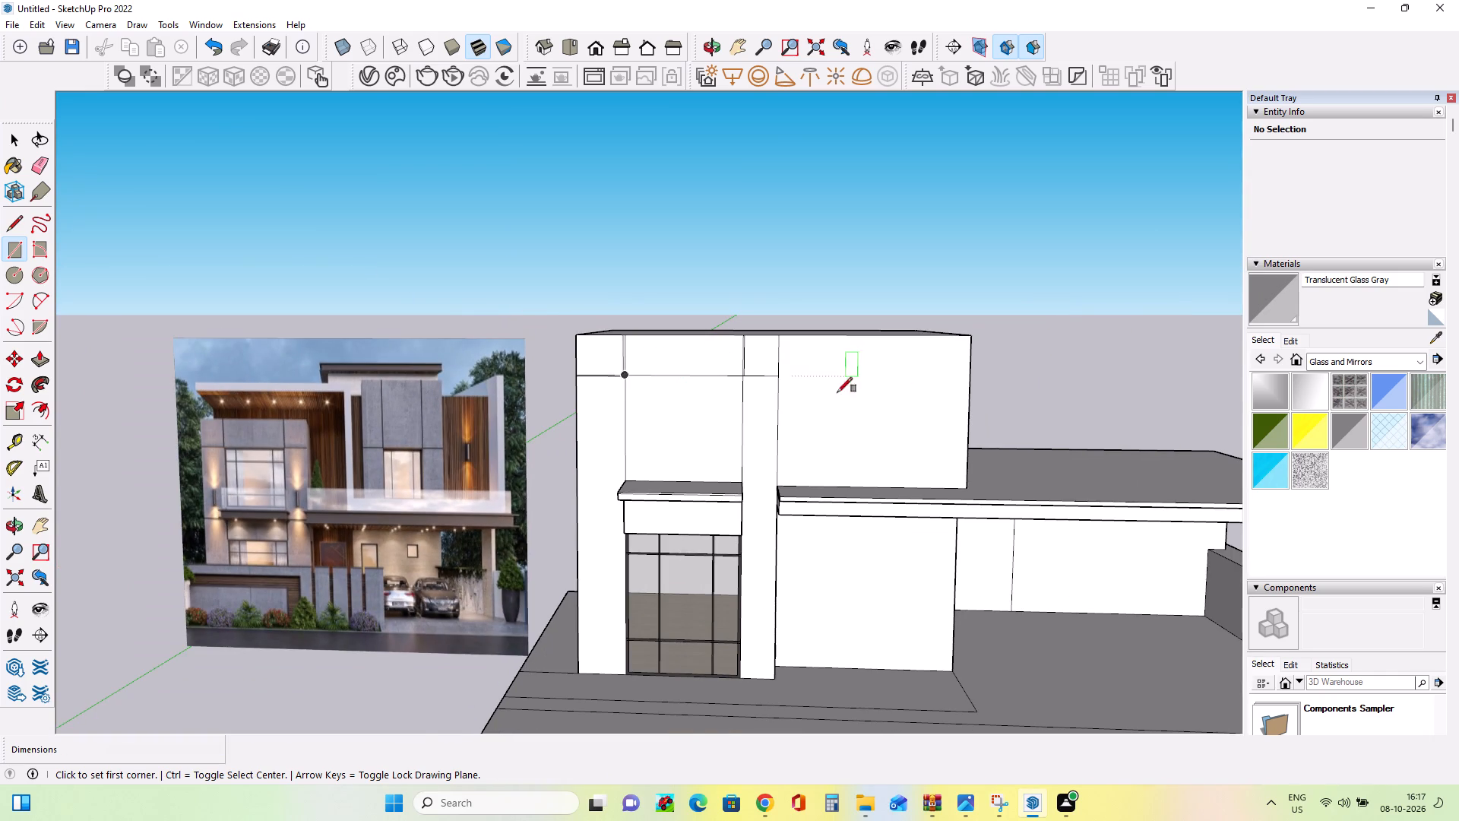
pyautogui.scroll(14, 753, 389)
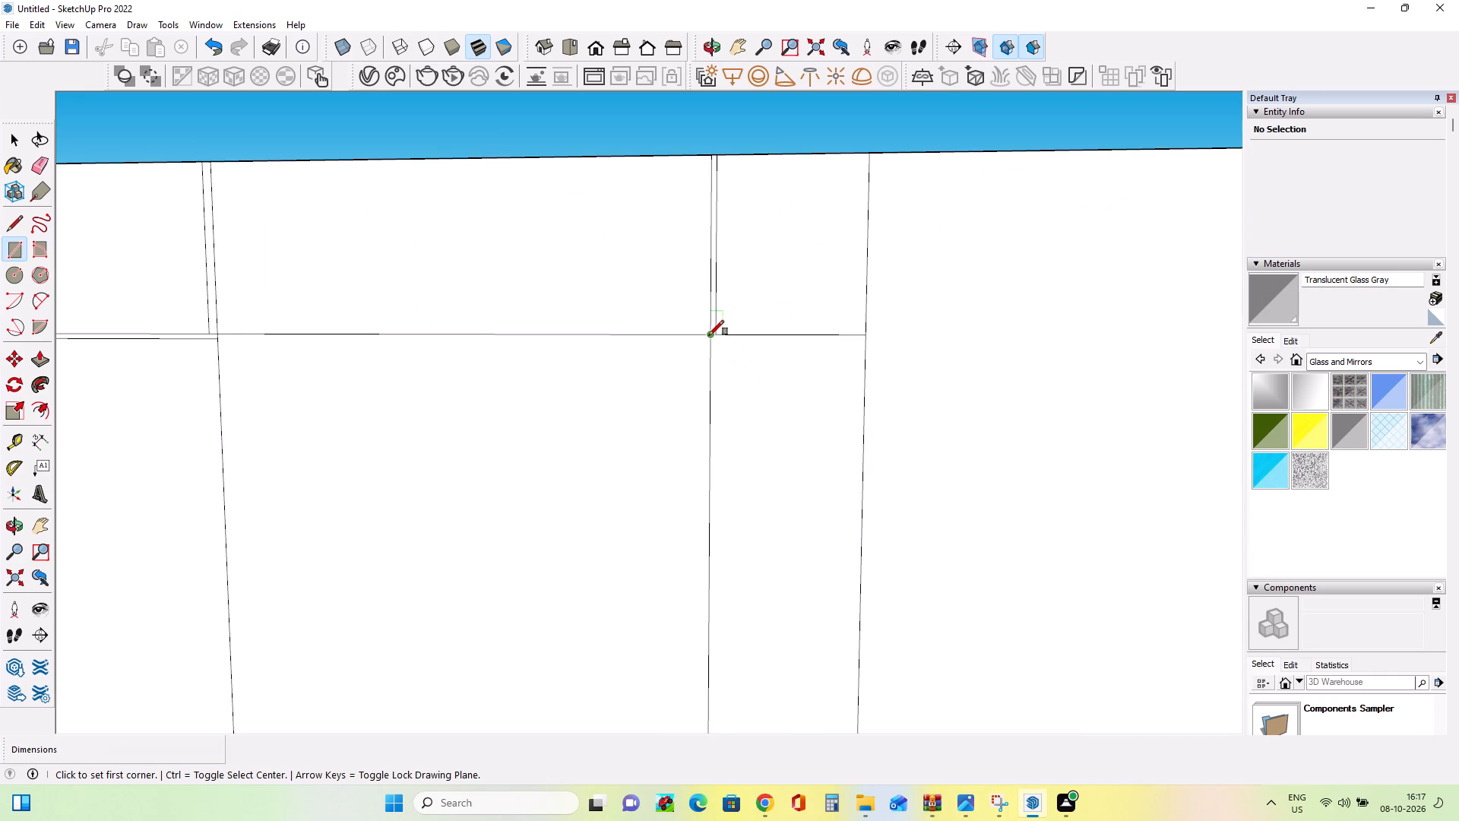
pyautogui.click(709, 335)
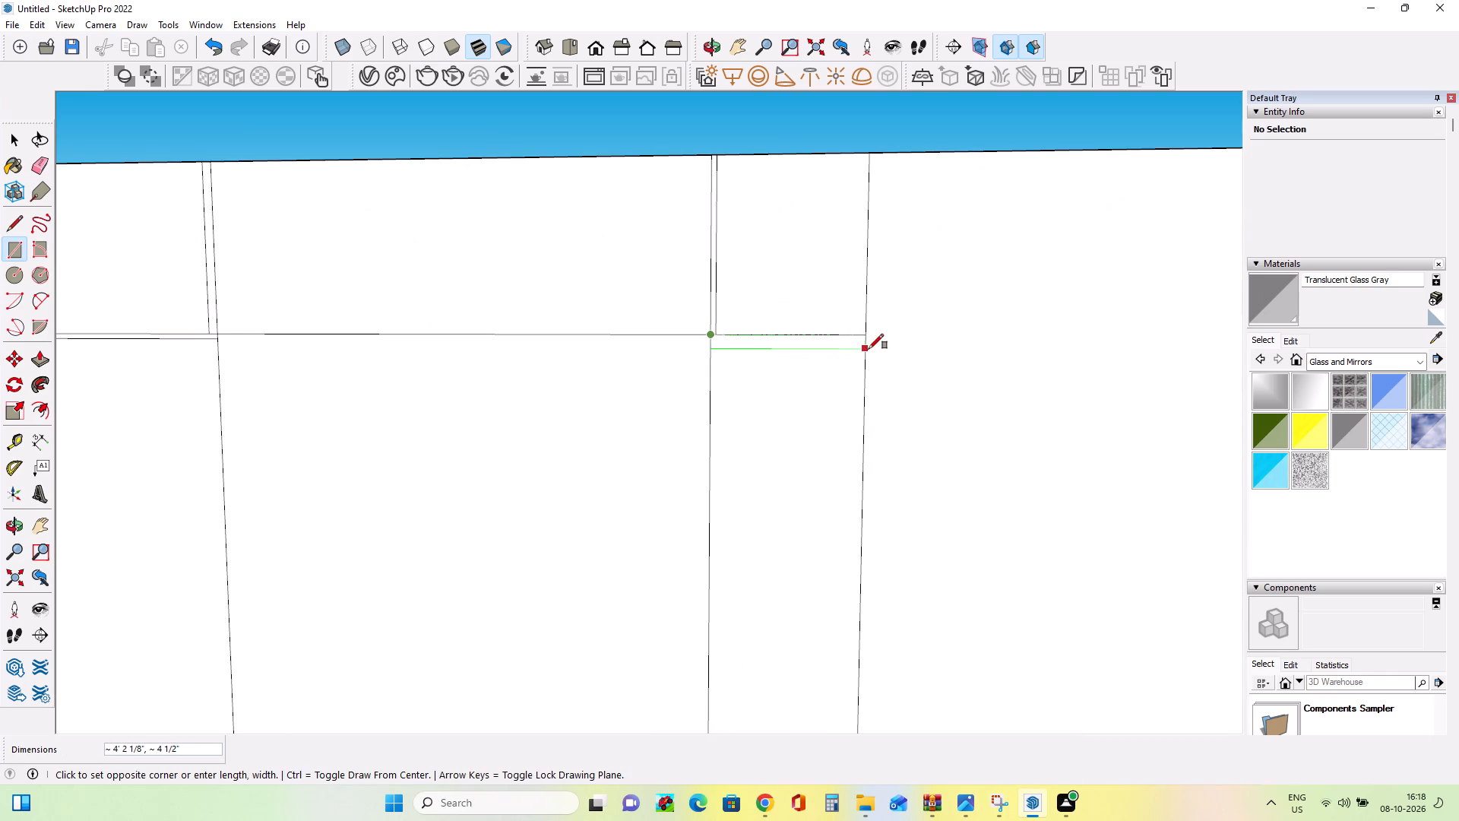
pyautogui.scroll(4, 863, 350)
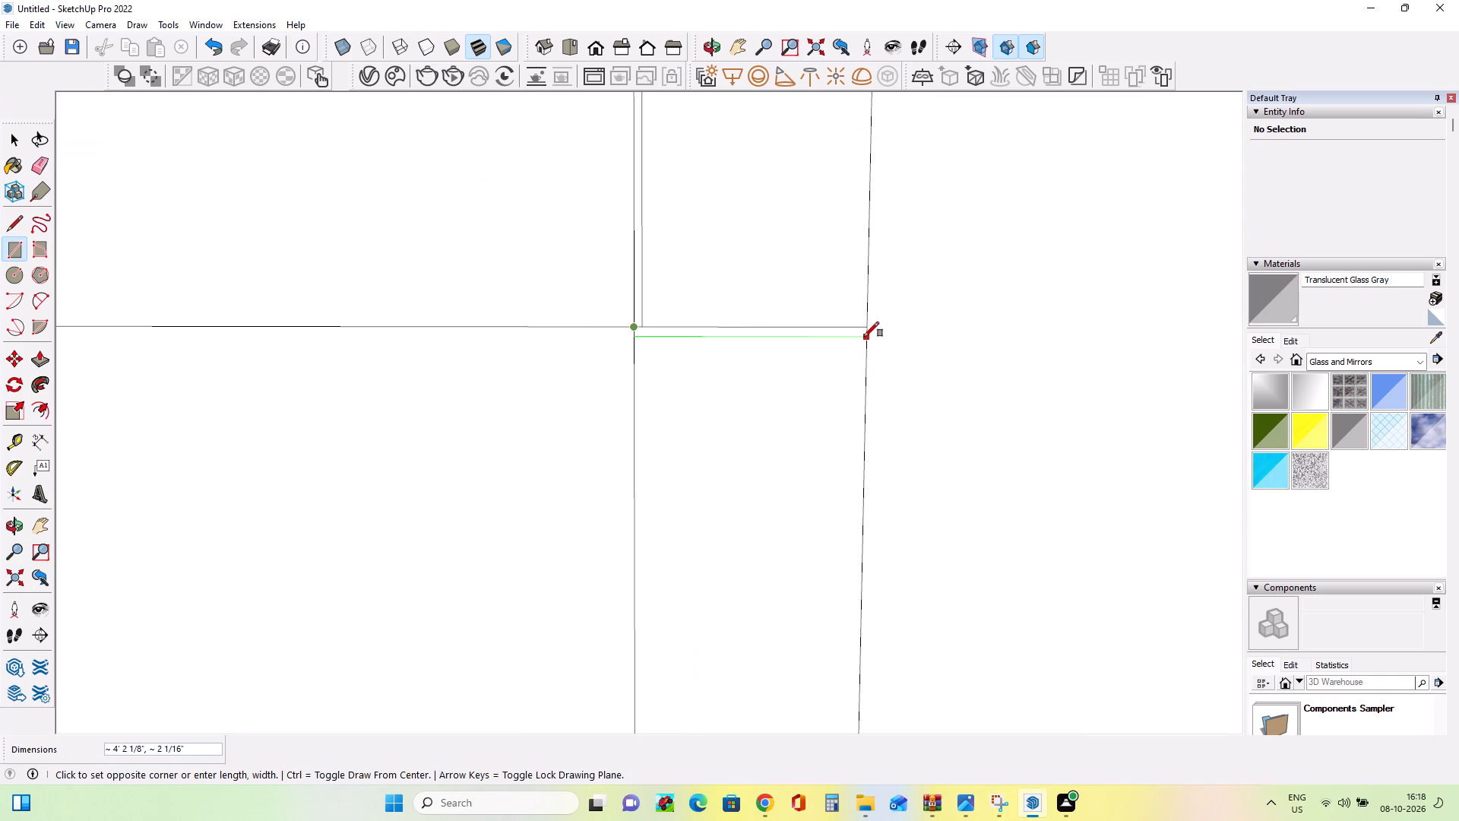
pyautogui.click(867, 338)
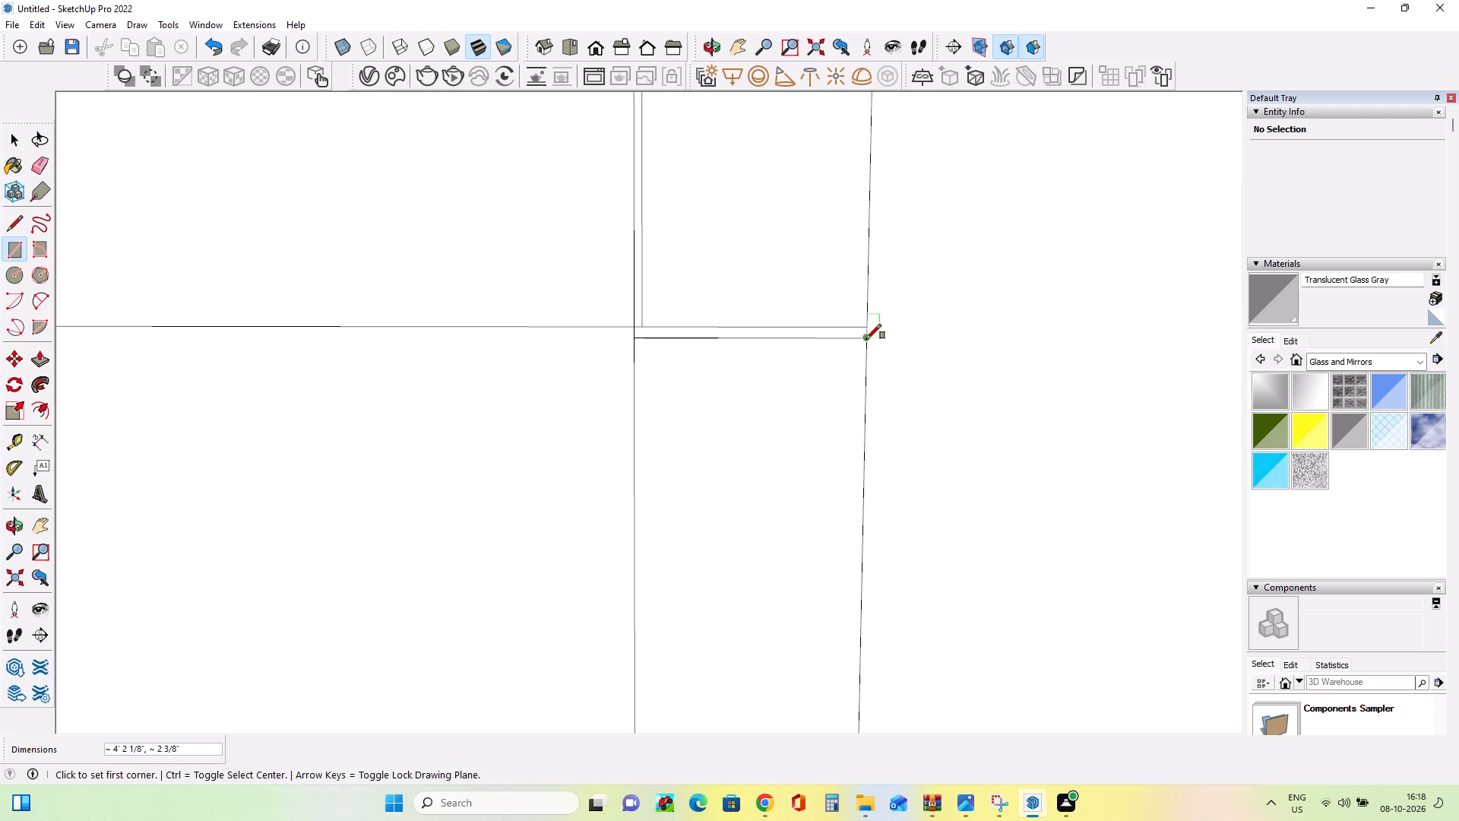
# Examine the concrete panel joints around the upper-storey windows in the reference elevation image.
pyautogui.scroll(-1, 854, 374)
pyautogui.scroll(1, 854, 374)
pyautogui.scroll(-17, 854, 374)
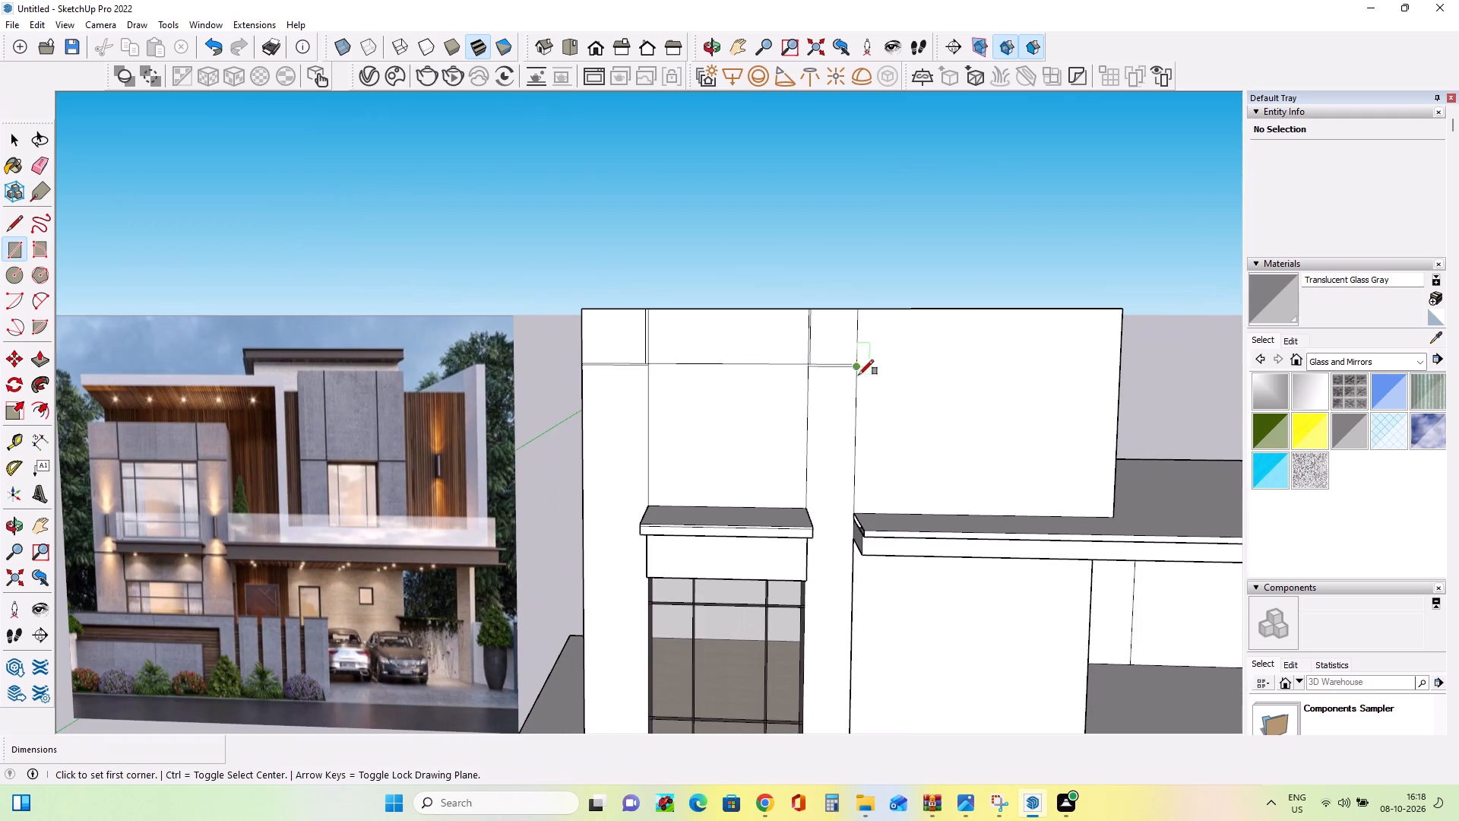
pyautogui.scroll(-1, 605, 405)
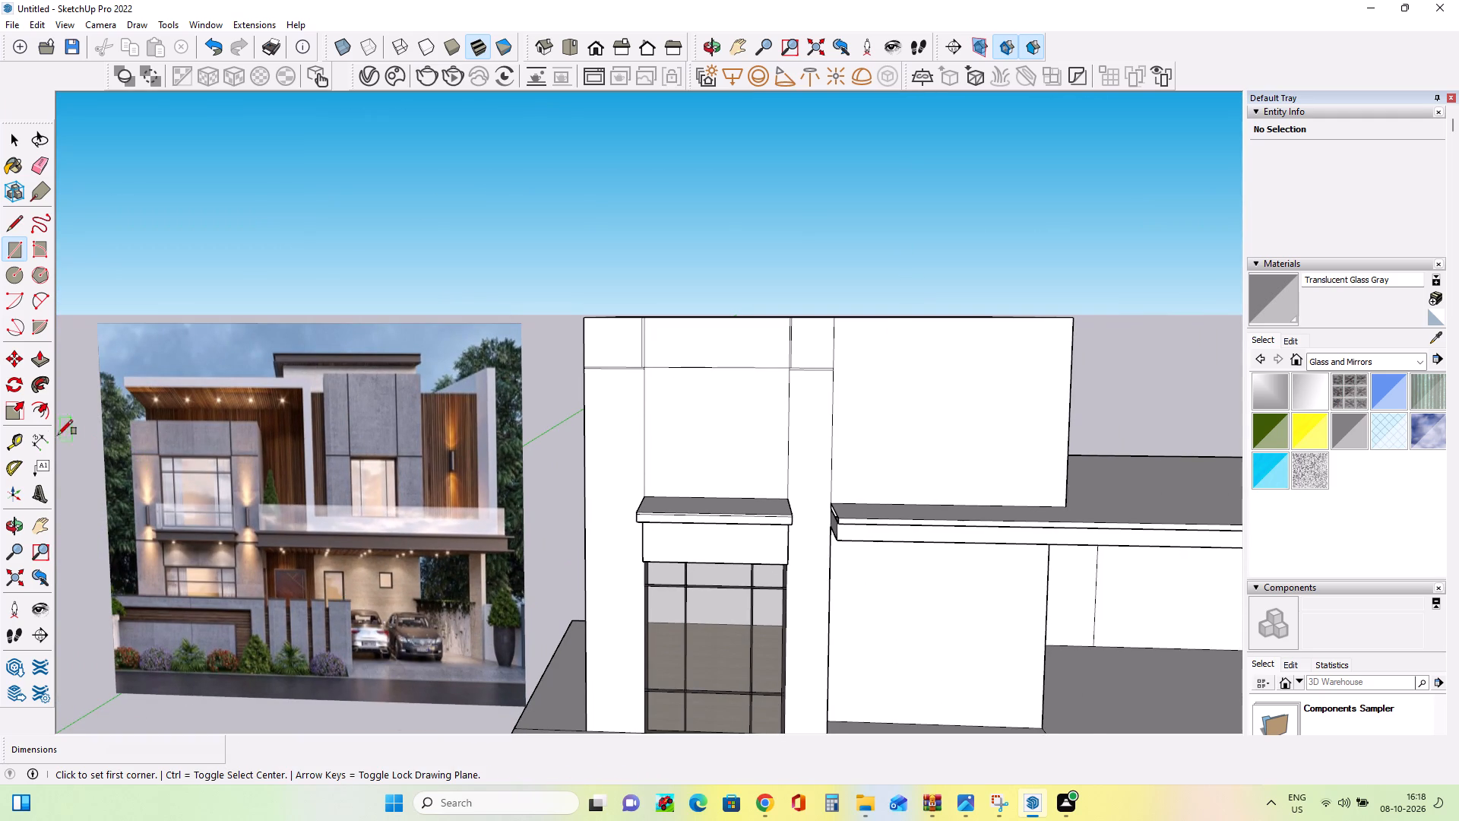
pyautogui.scroll(15, 185, 461)
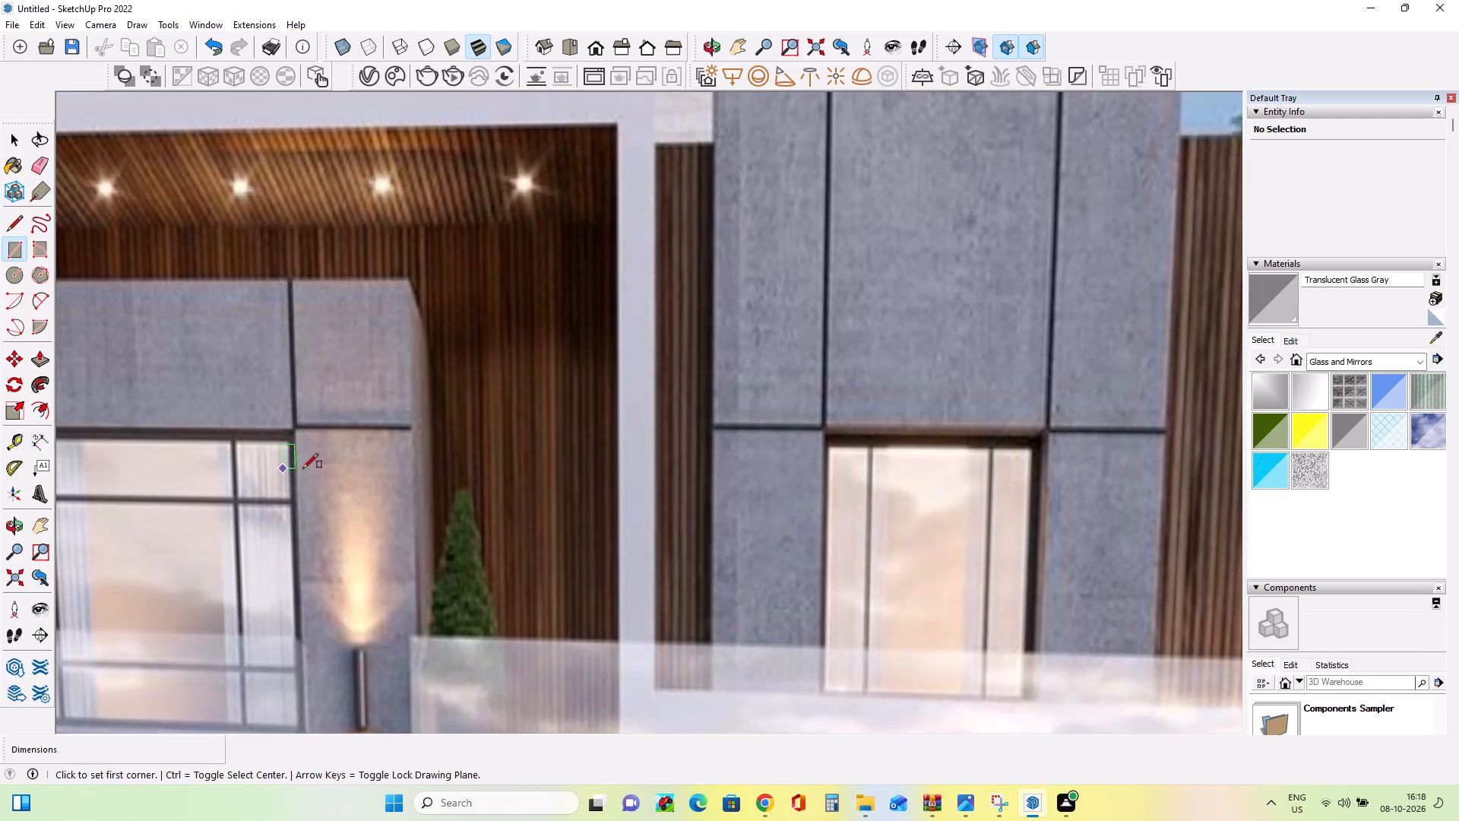
pyautogui.scroll(-1, 315, 471)
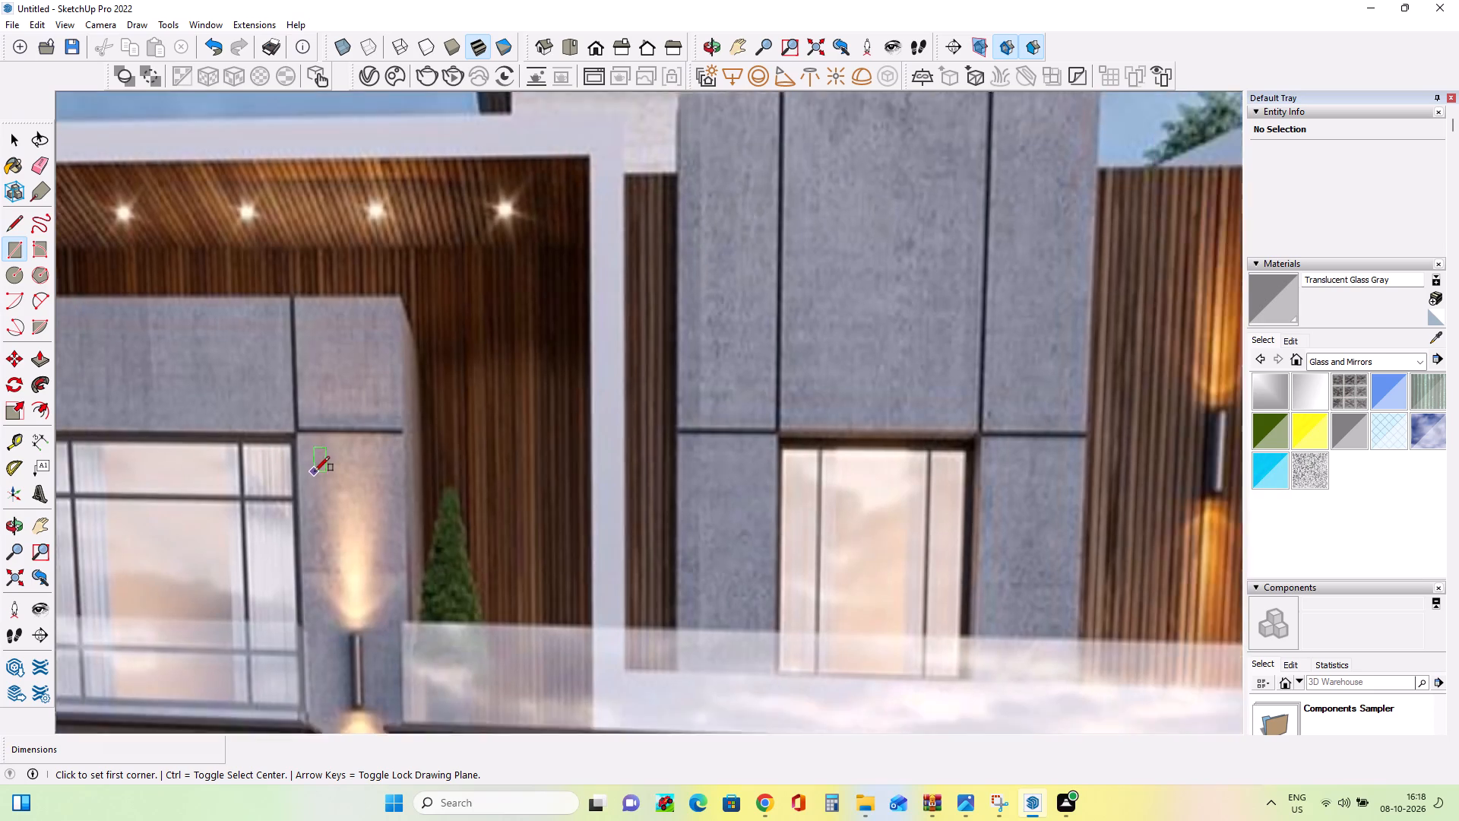
pyautogui.scroll(-9, 315, 471)
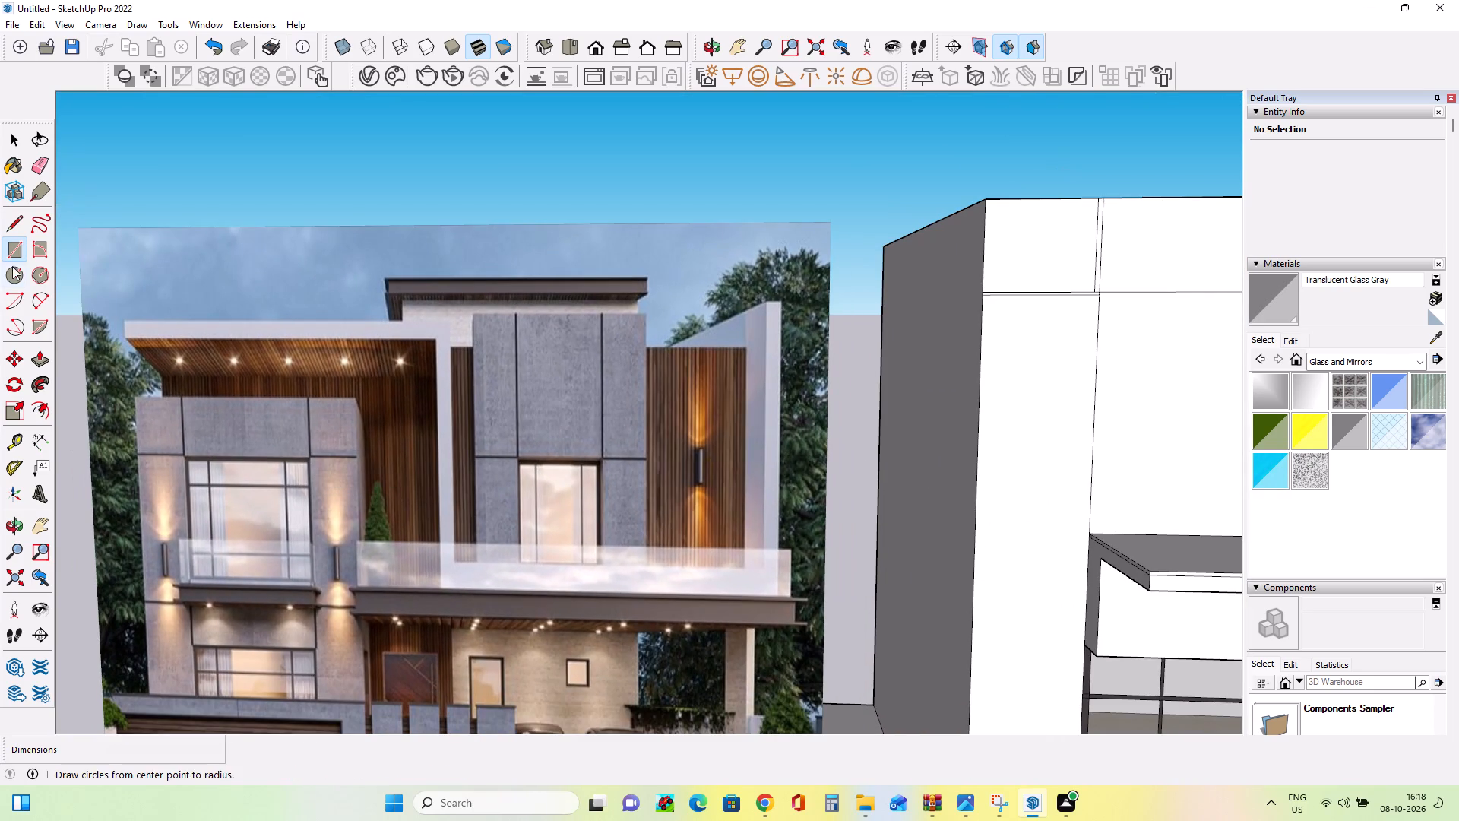
# Pull the top band's left panel forward from the front wall in two Push/Pull moves, 3/8" and about 1' 5 9/16".
pyautogui.click(41, 357)
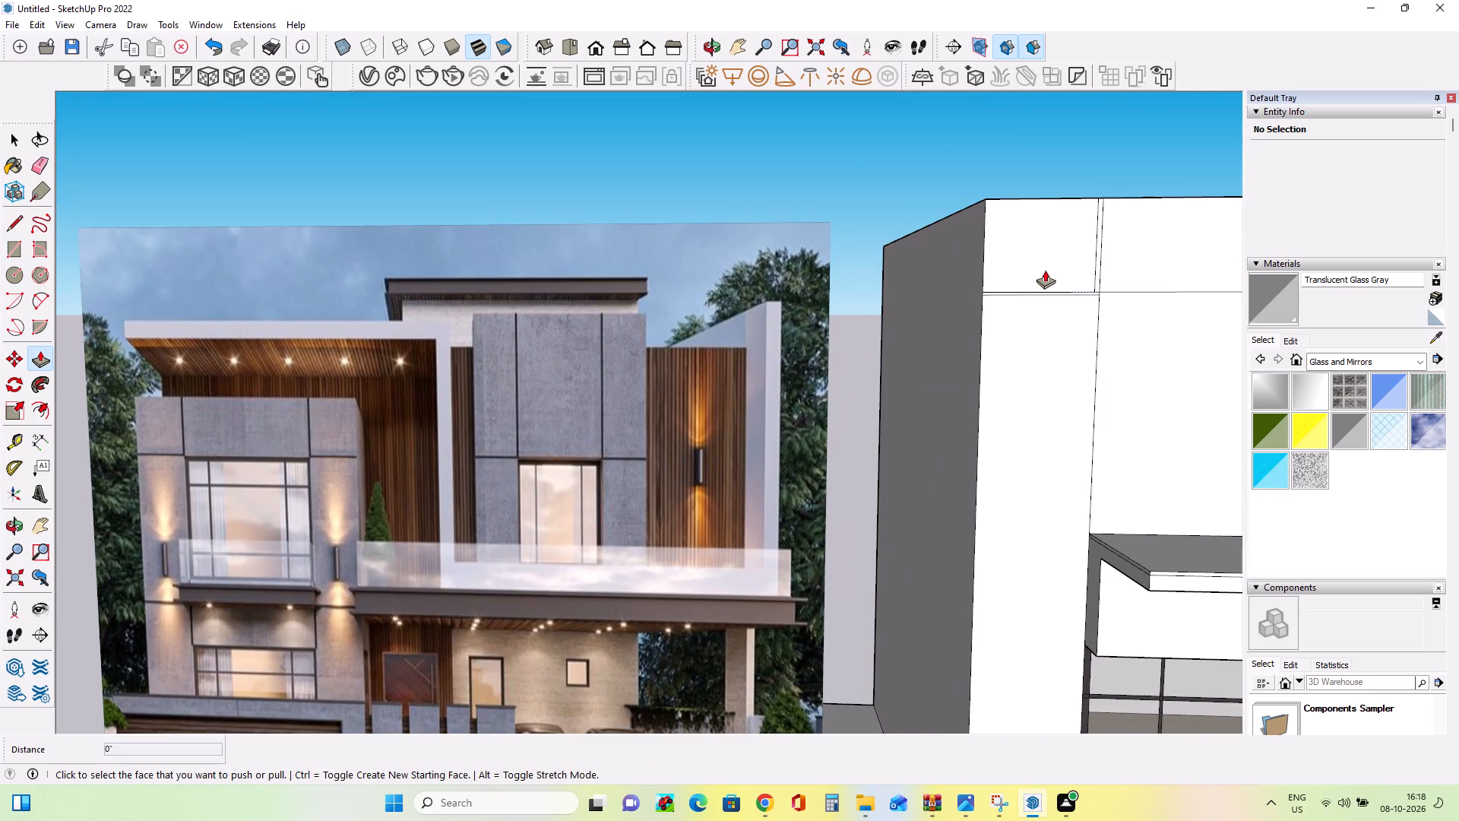
pyautogui.click(1049, 262)
pyautogui.click(1049, 258)
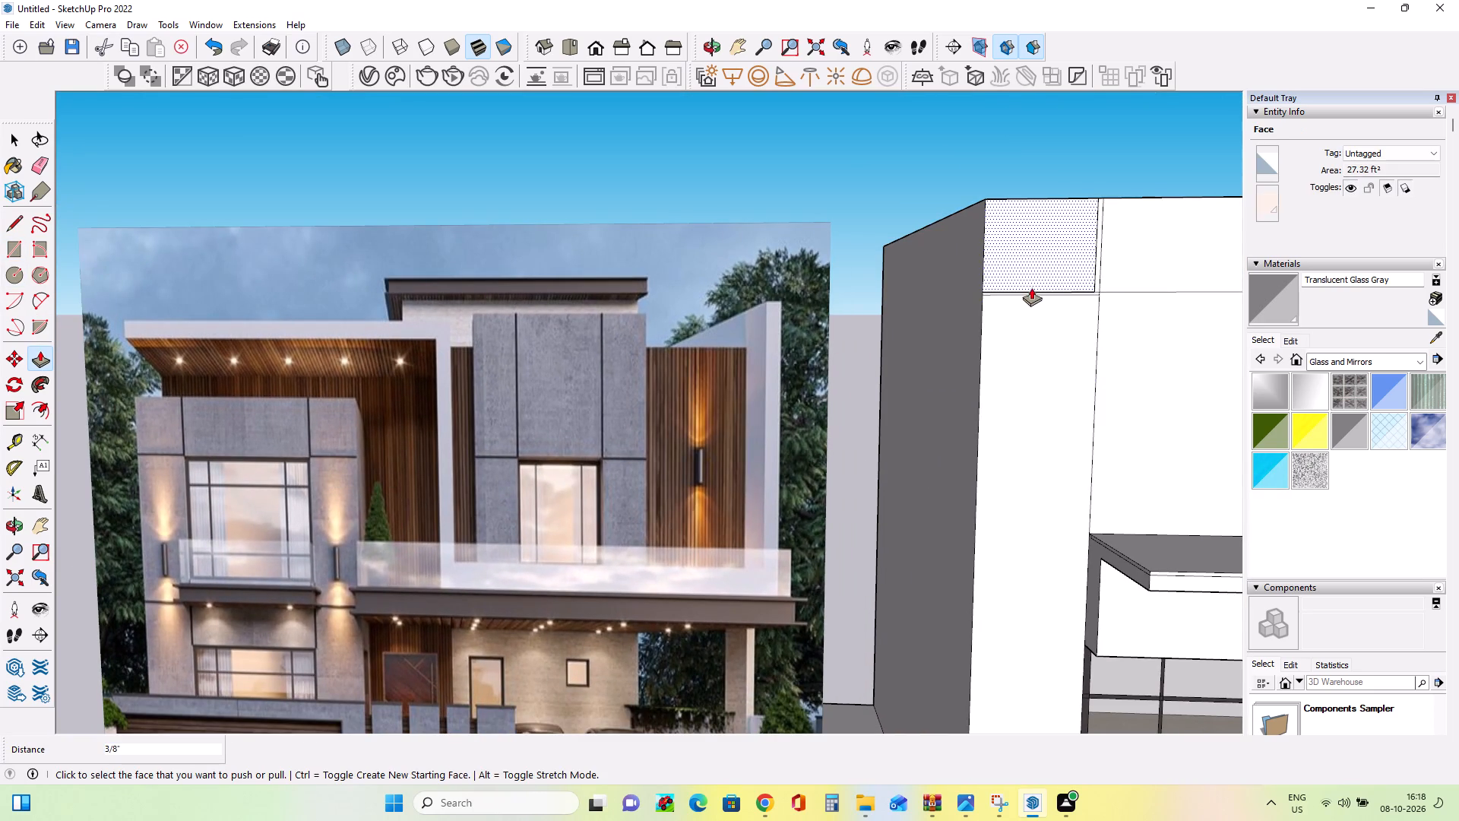
pyautogui.moveTo(1030, 287); pyautogui.dragTo(833, 294, button='middle')
pyautogui.scroll(-11, 989, 304)
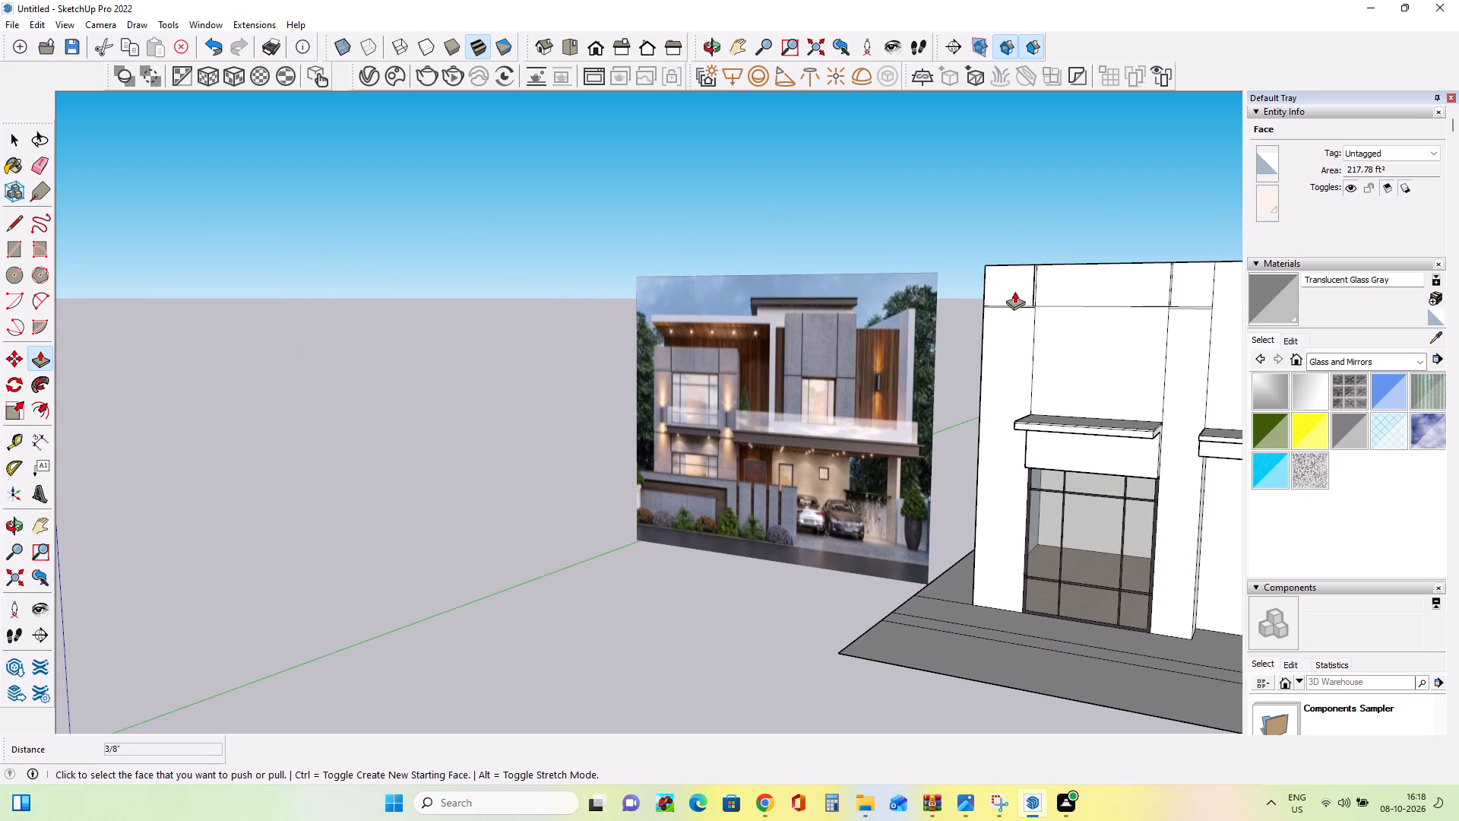
pyautogui.click(1003, 281)
pyautogui.click(999, 293)
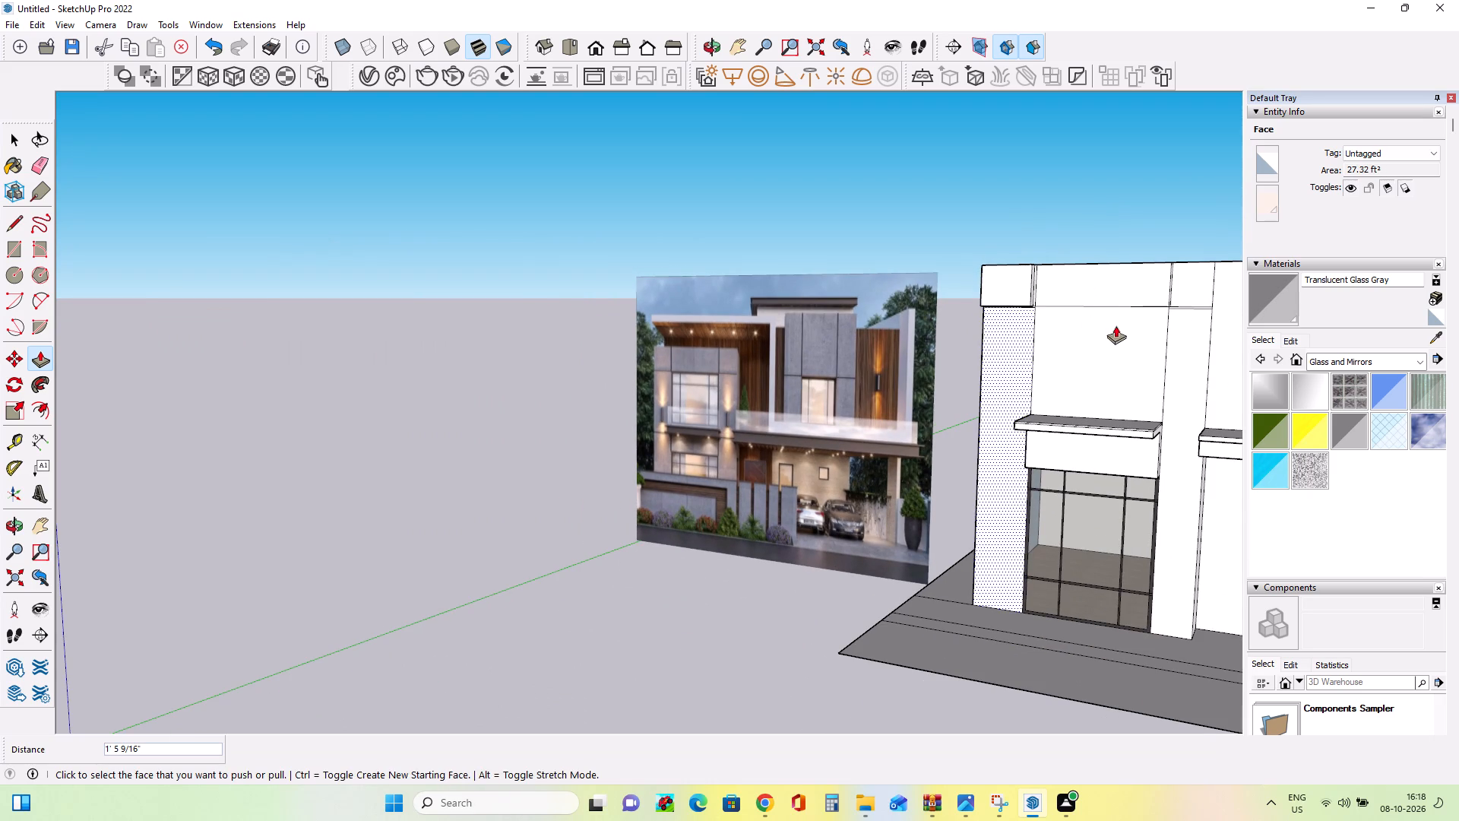
# Push the top band's left panel back in two adjustments so that it projects only slightly from the wall.
pyautogui.moveTo(1116, 331); pyautogui.dragTo(1106, 360, button='middle')
pyautogui.click(40, 528)
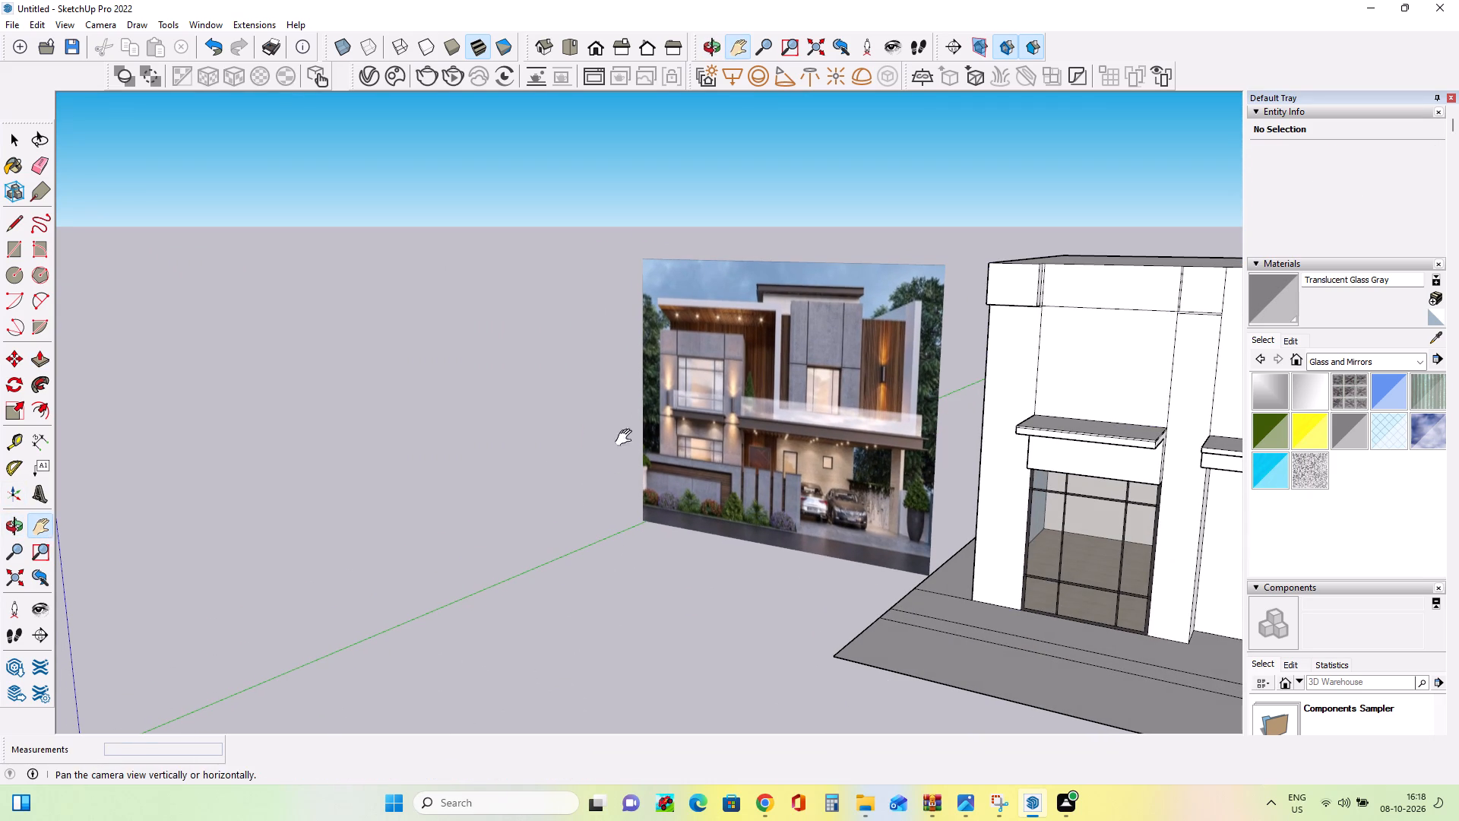
pyautogui.moveTo(643, 426); pyautogui.dragTo(200, 458)
pyautogui.moveTo(521, 518); pyautogui.dragTo(771, 556, button='middle')
pyautogui.scroll(4, 410, 346)
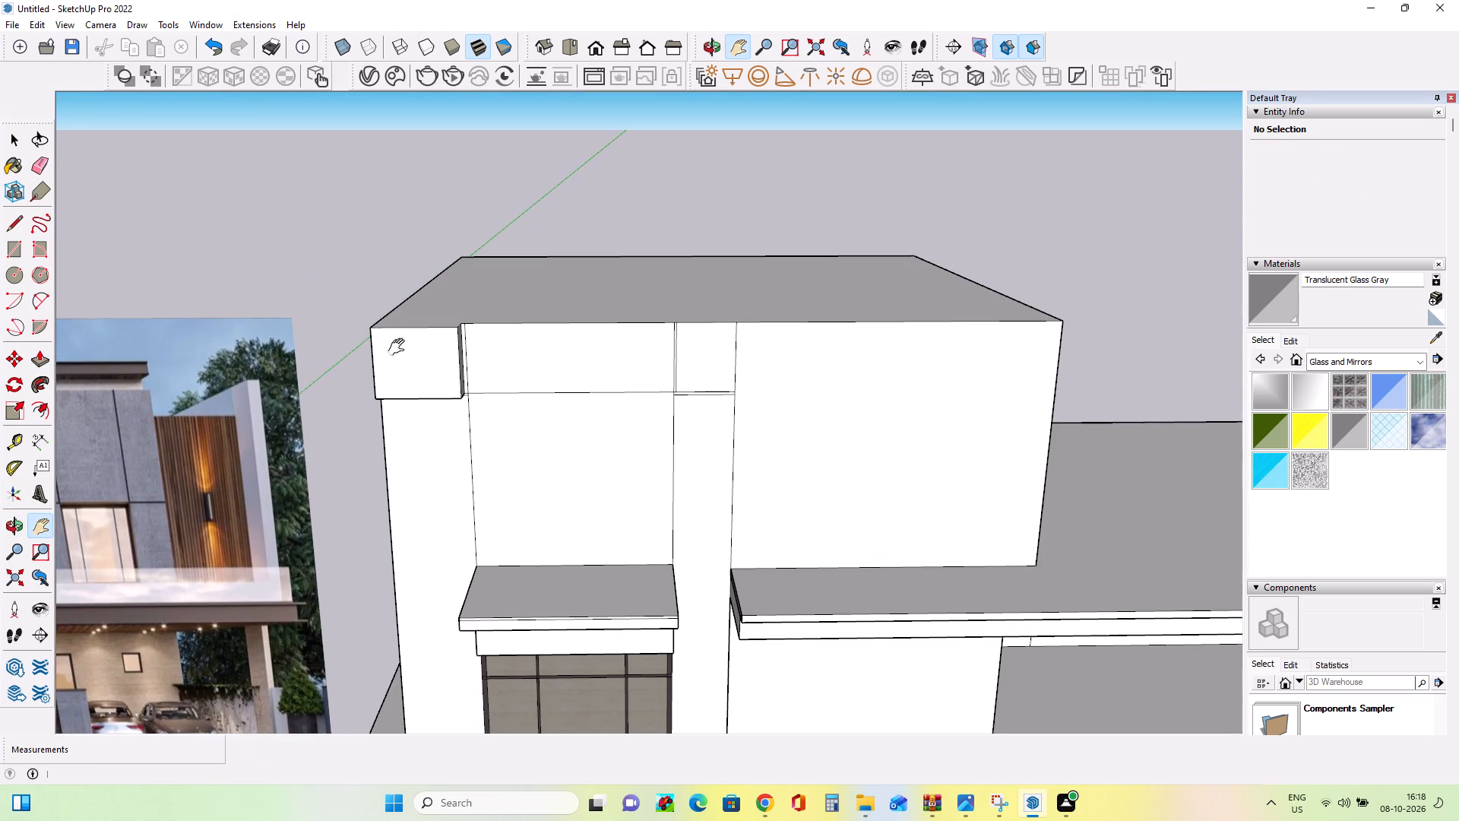
pyautogui.click(43, 359)
pyautogui.click(432, 367)
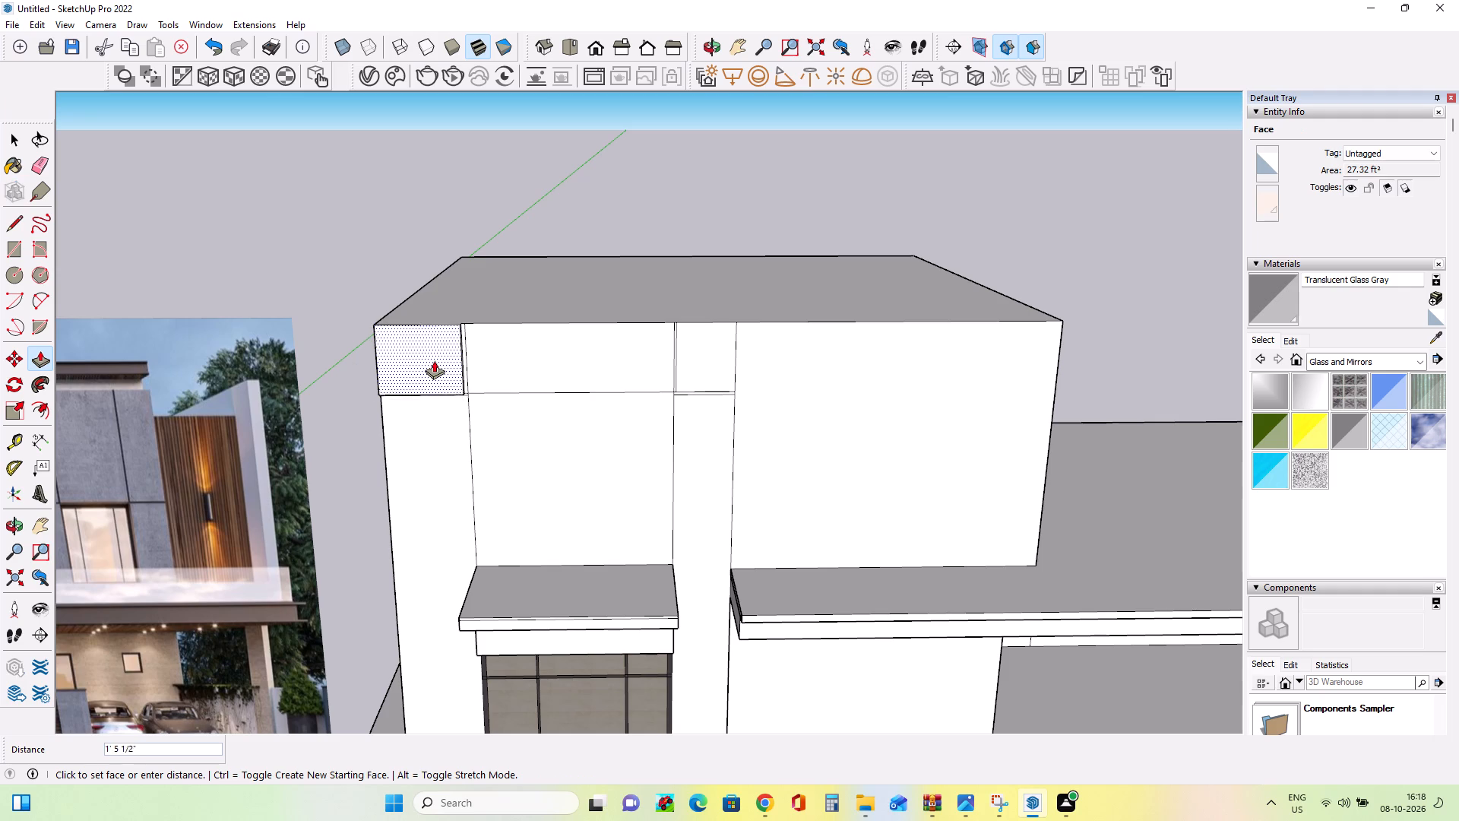
pyautogui.click(434, 364)
pyautogui.moveTo(606, 380); pyautogui.dragTo(519, 391, button='middle')
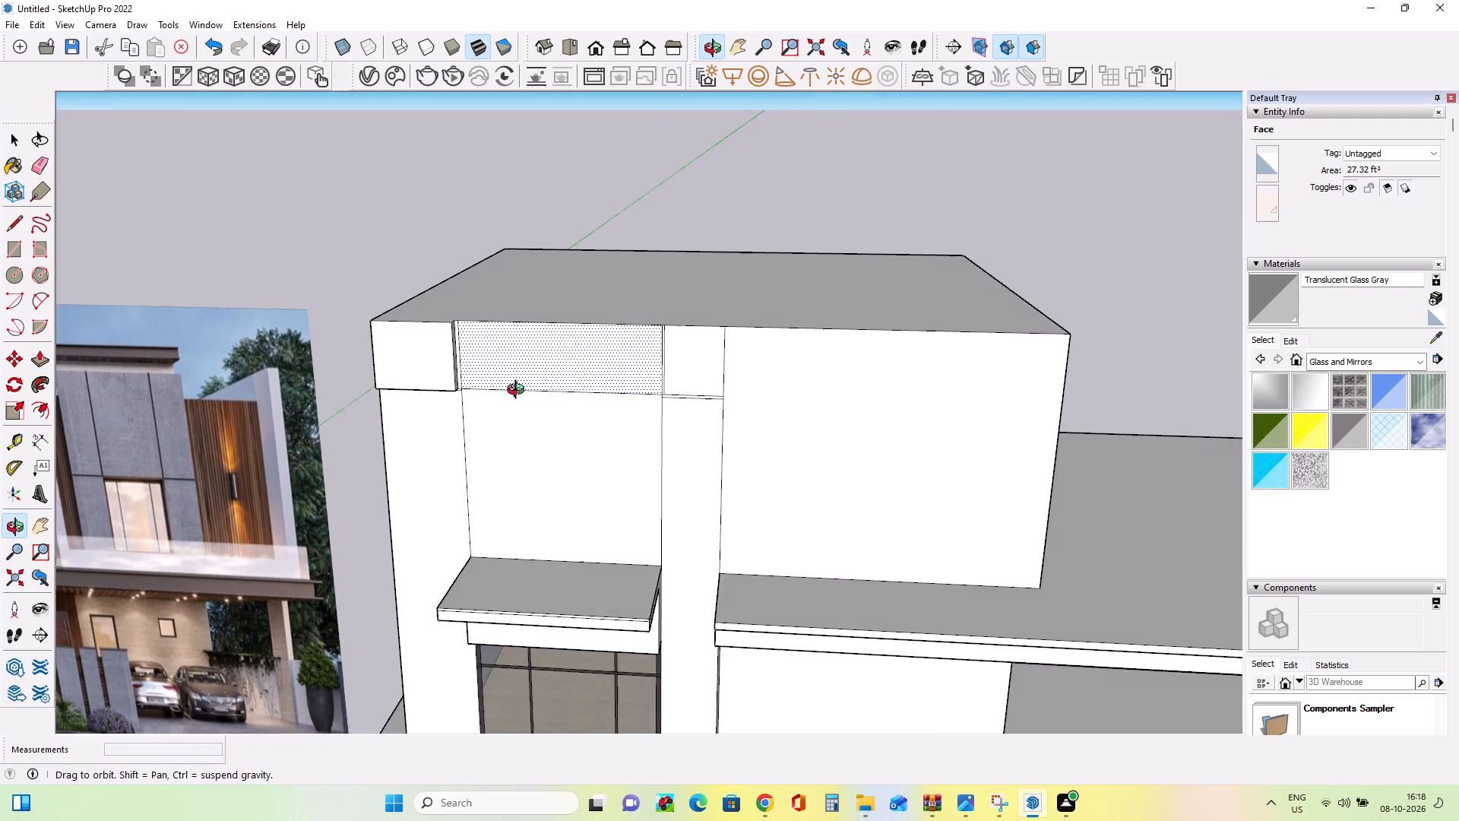
pyautogui.moveTo(519, 391); pyautogui.dragTo(494, 391, button='middle')
pyautogui.click(423, 357)
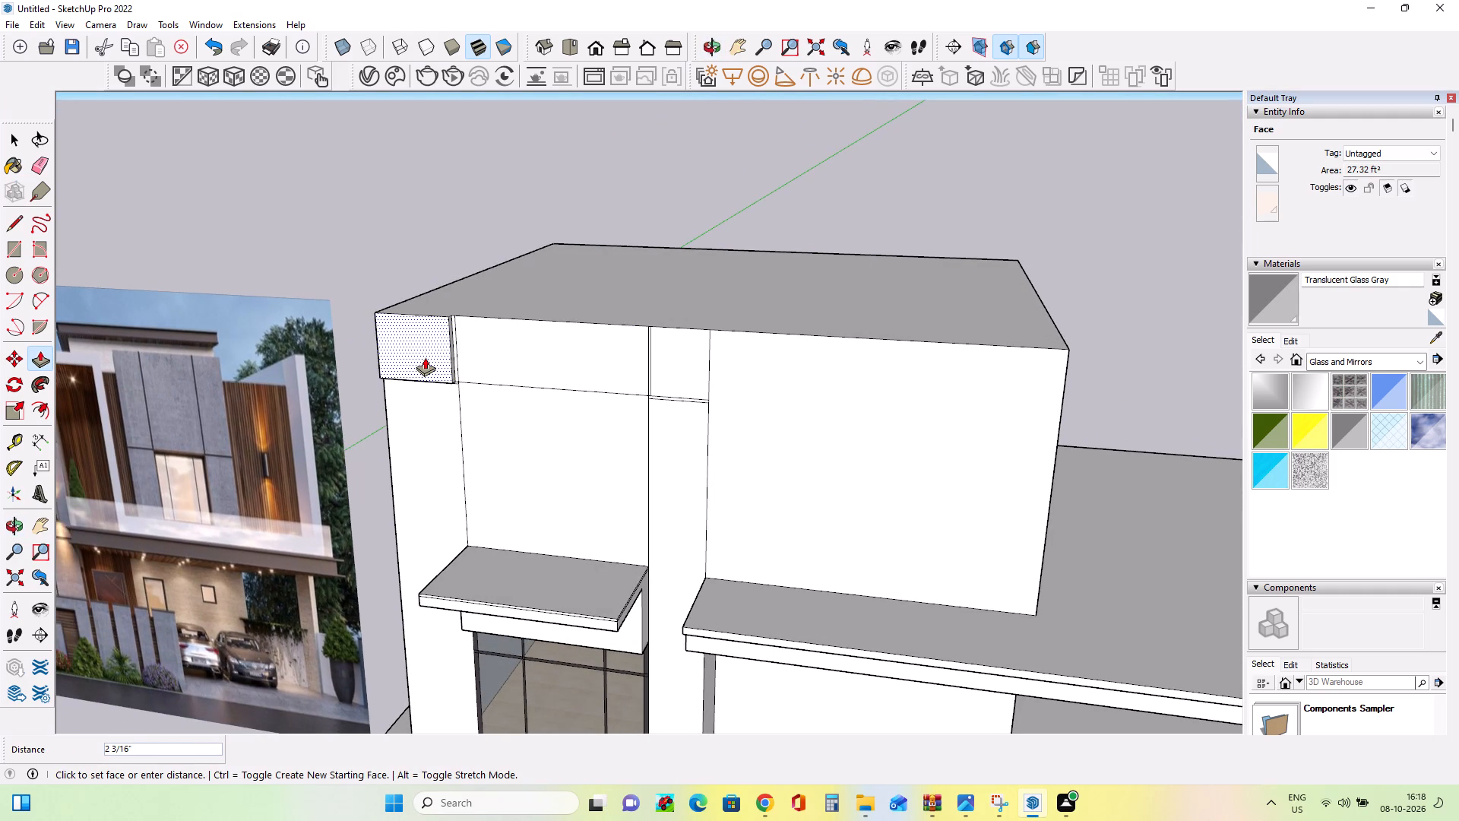
pyautogui.click(425, 357)
# Pull the top band's centre panel forward and adjust its face flush with the left panel.
pyautogui.click(523, 359)
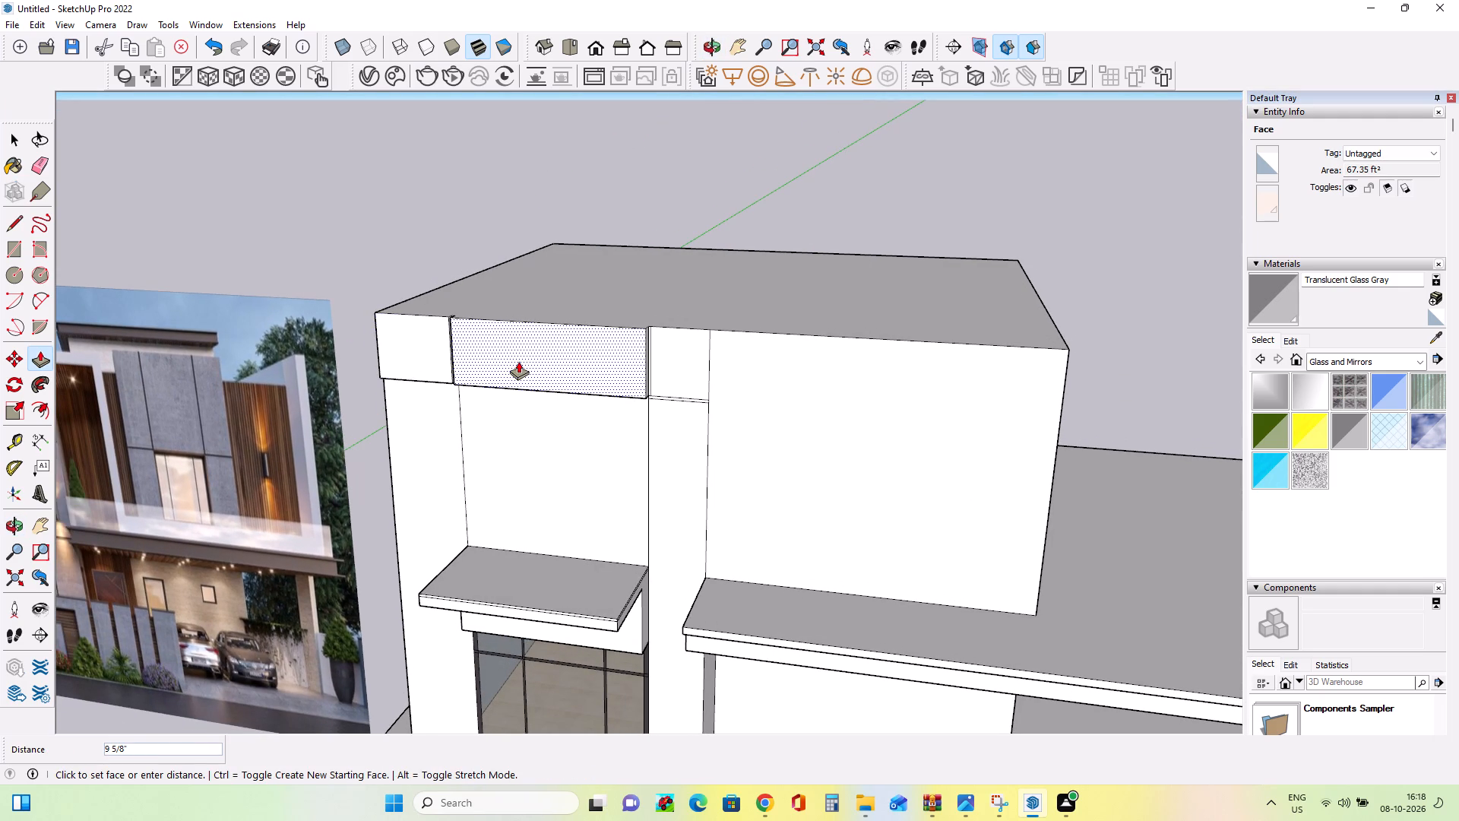
pyautogui.click(520, 361)
pyautogui.moveTo(489, 382); pyautogui.dragTo(639, 338, button='middle')
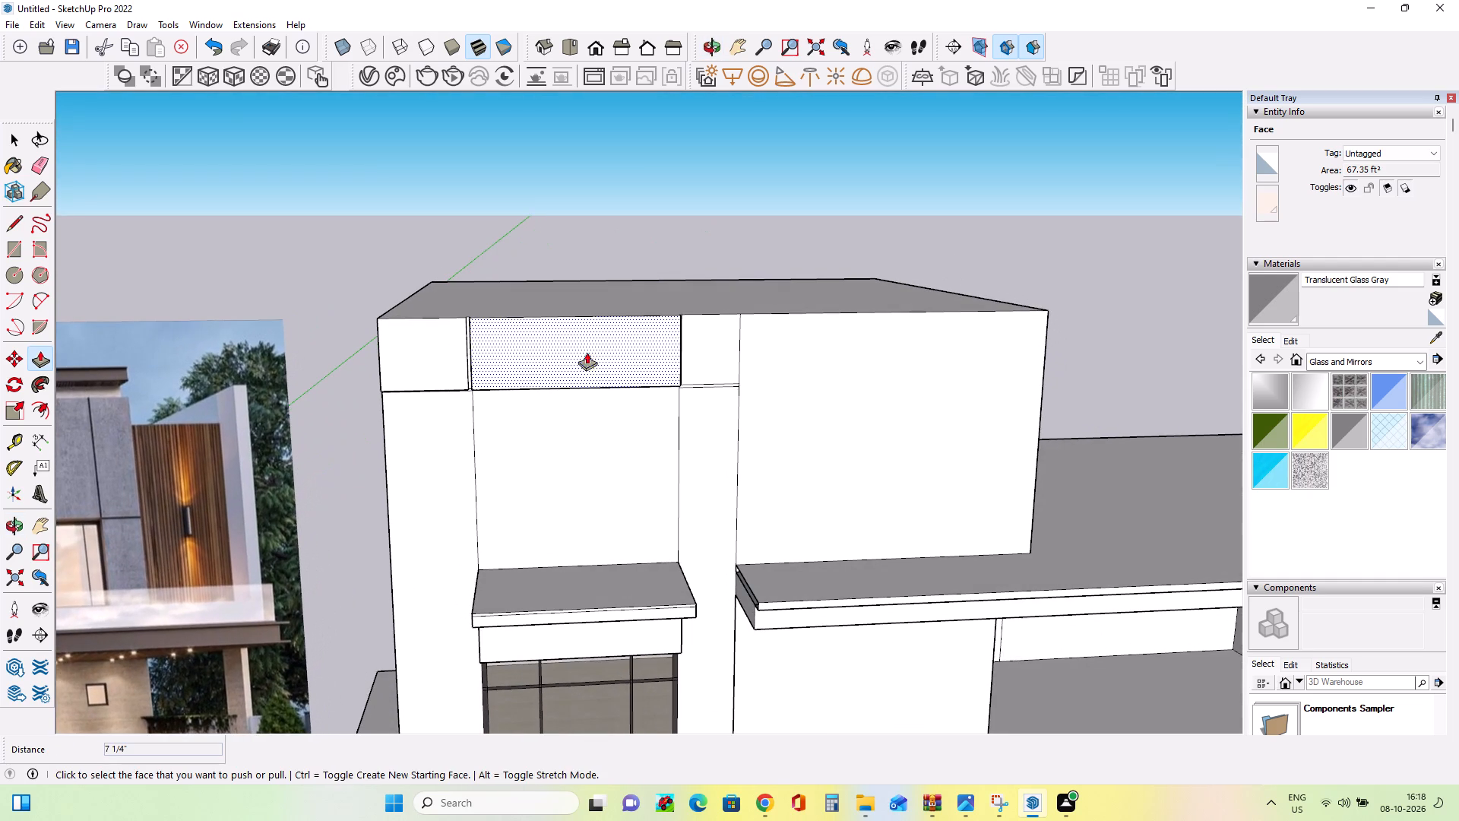
pyautogui.moveTo(502, 357); pyautogui.dragTo(590, 352)
pyautogui.click(542, 353)
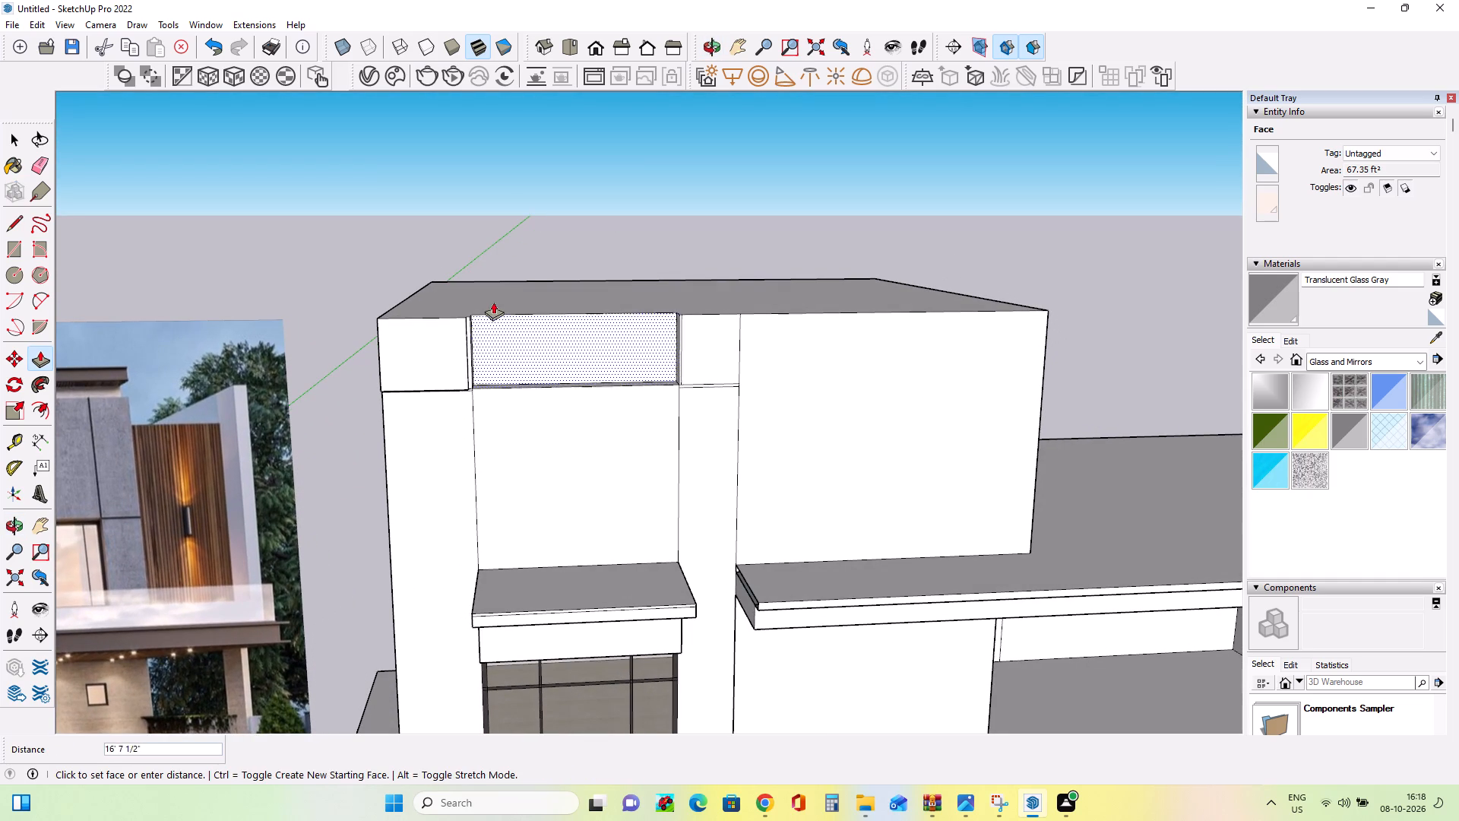
pyautogui.click(452, 320)
# Pull the top band's right panel forward 5 13/16", flush with the centre panel.
pyautogui.click(705, 360)
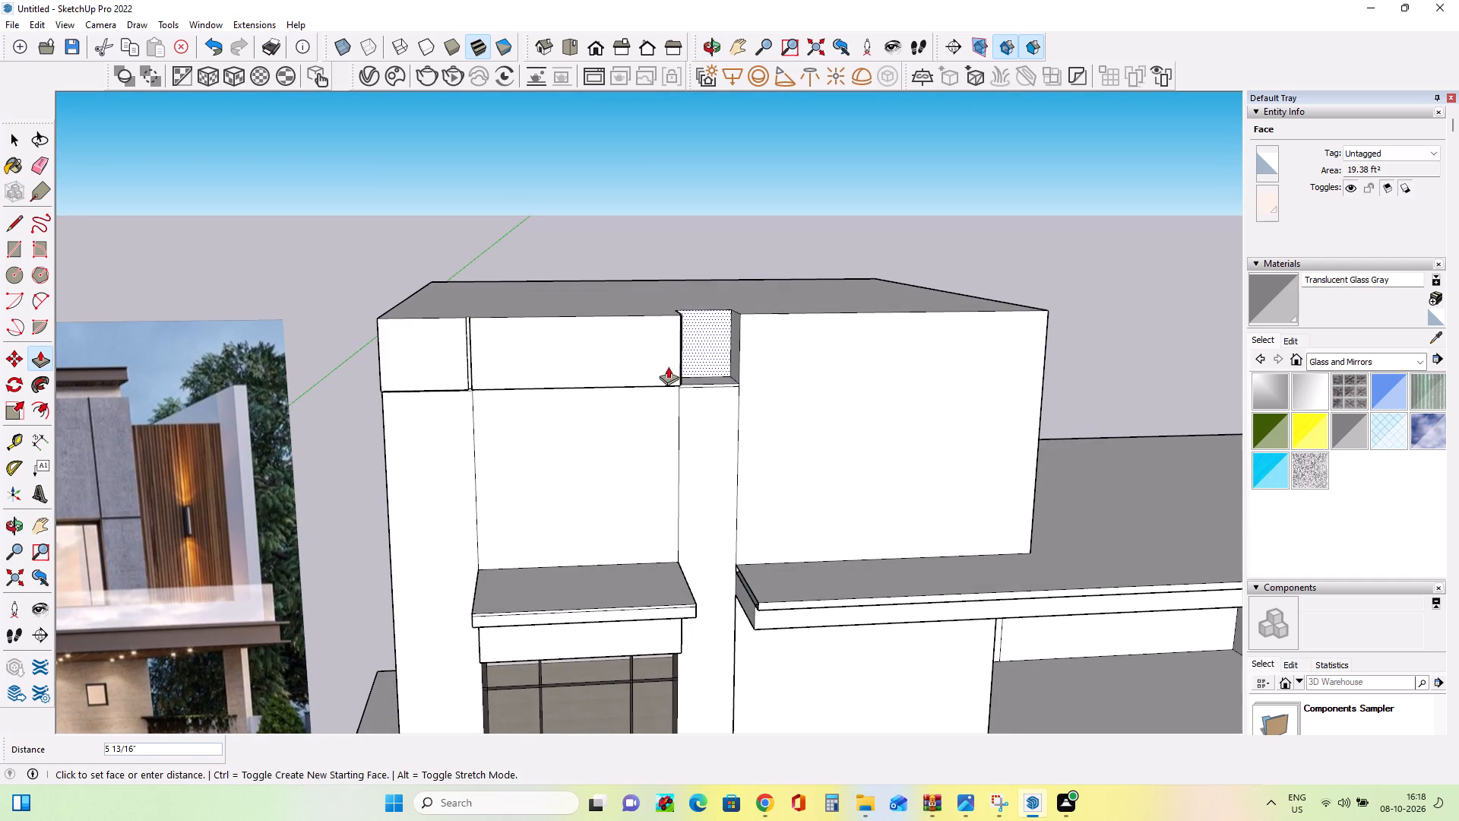
pyautogui.click(651, 366)
# Pull the right wall strip below the horizontal joint forward by 3 9/16" and a further 2 1/4", flush with the panel above.
pyautogui.moveTo(745, 357); pyautogui.dragTo(712, 426, button='middle')
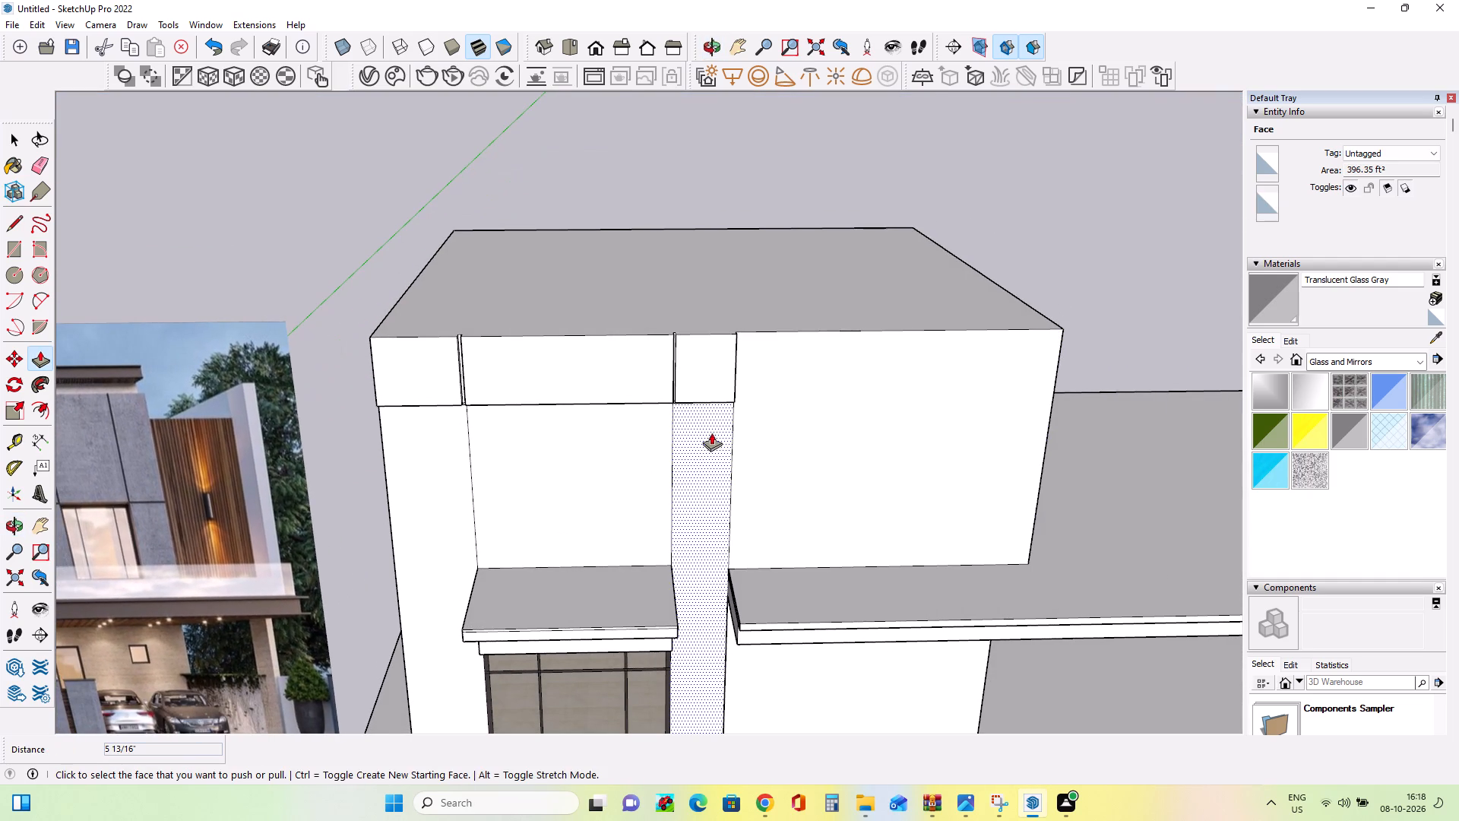
pyautogui.click(703, 445)
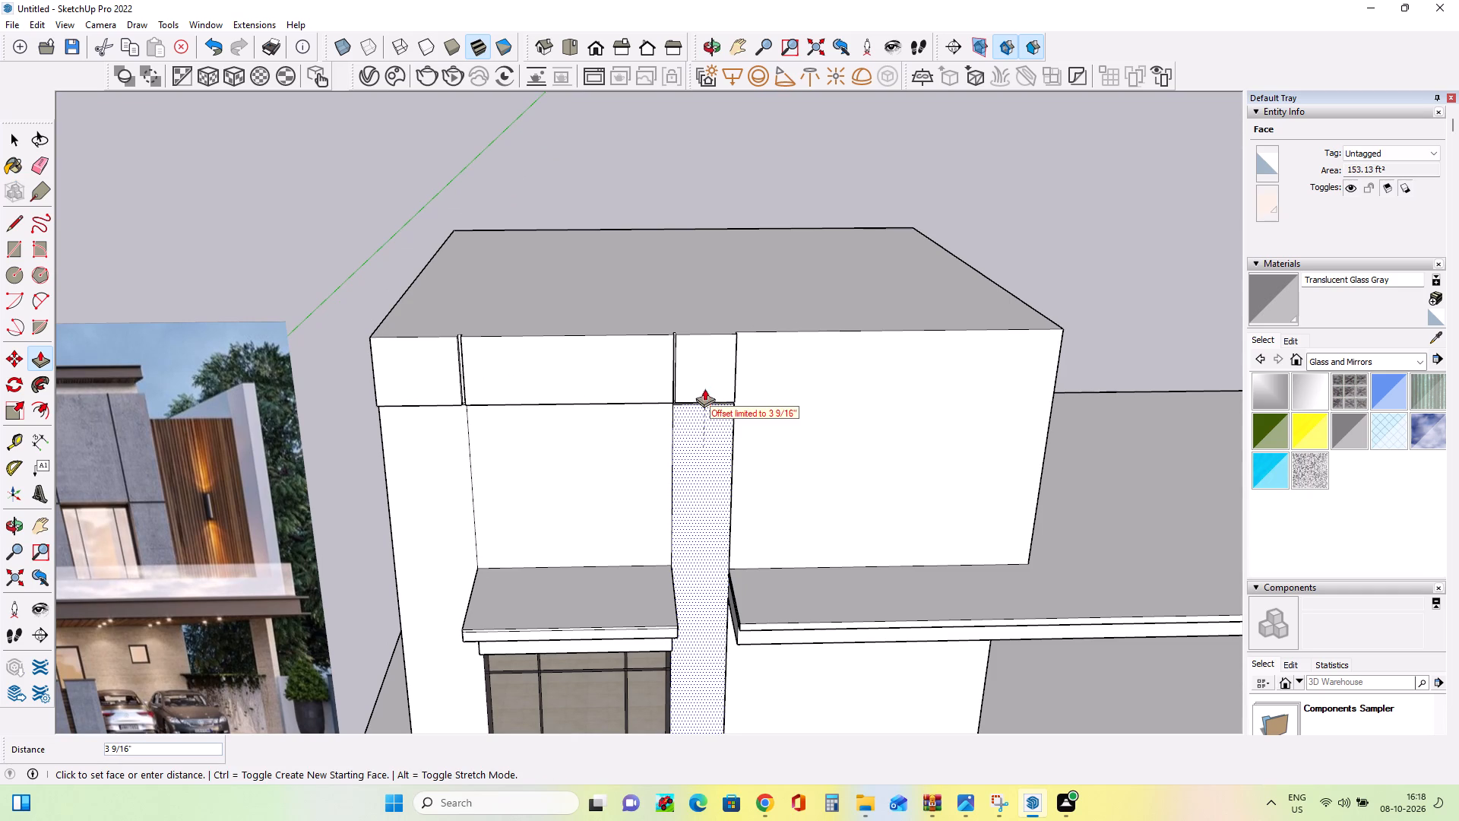
pyautogui.click(704, 382)
pyautogui.moveTo(646, 464); pyautogui.dragTo(760, 327, button='middle')
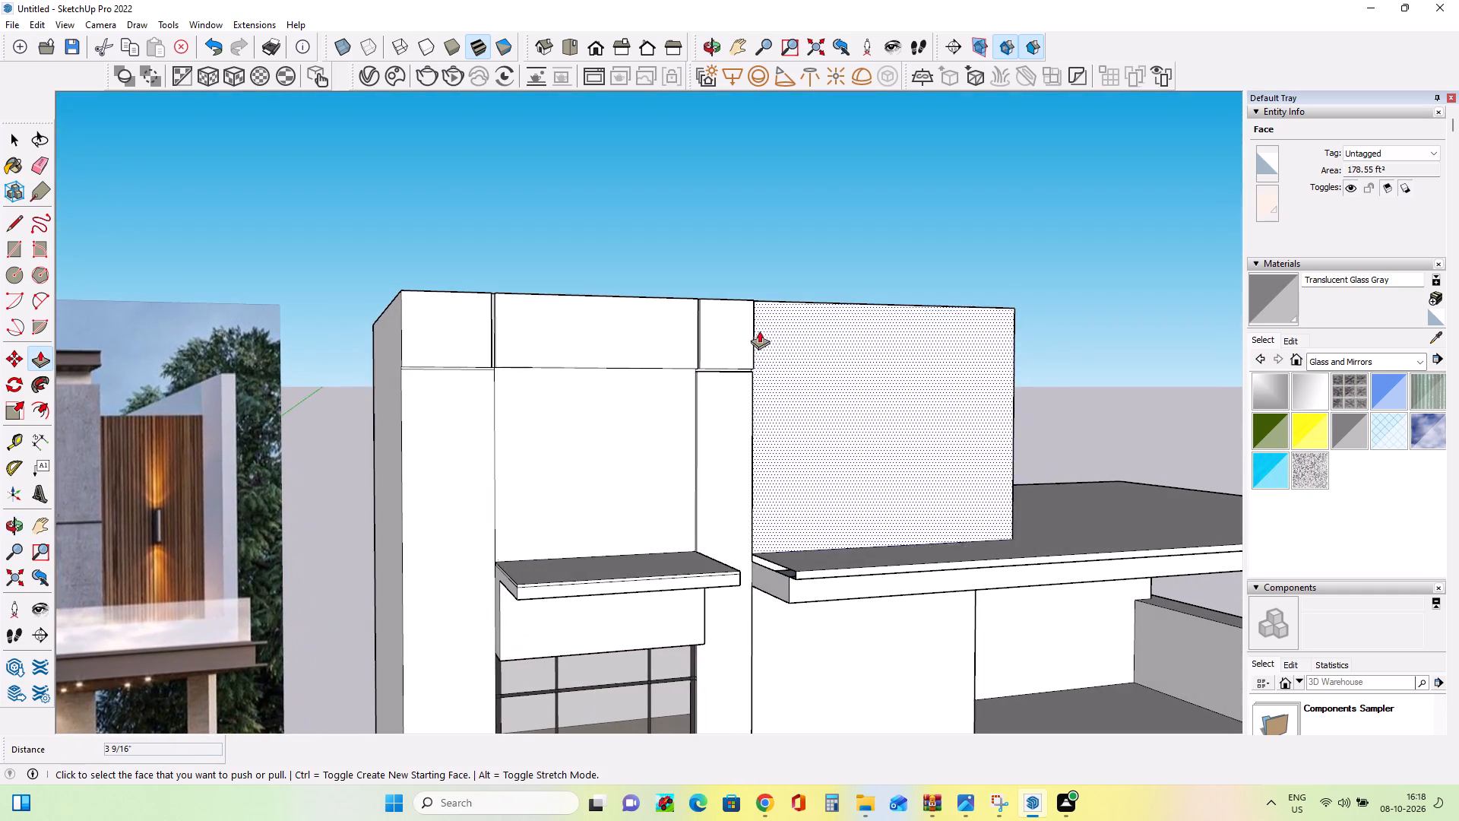
pyautogui.scroll(7, 718, 372)
pyautogui.click(719, 369)
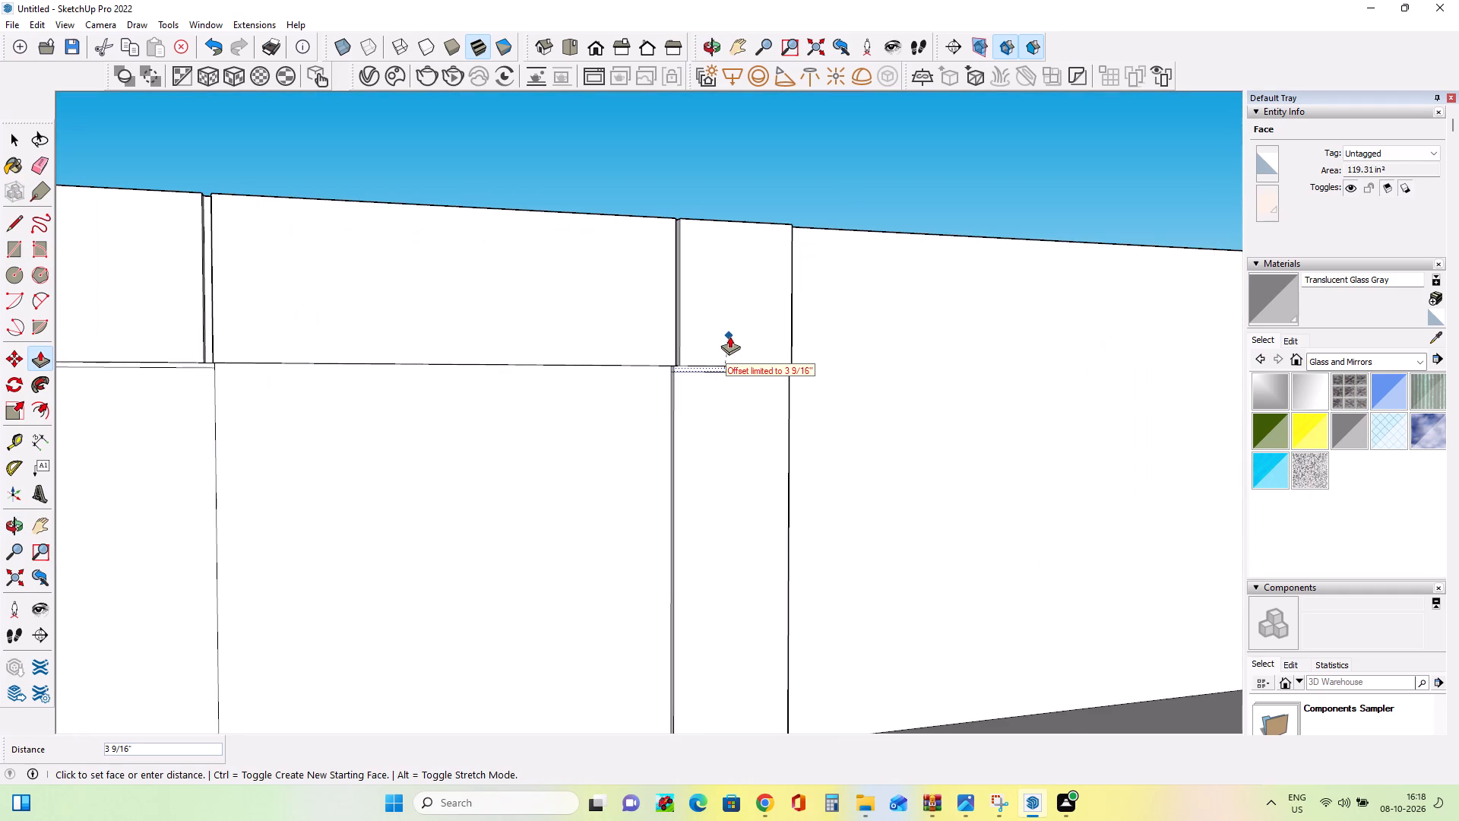
pyautogui.press('Escape')
pyautogui.moveTo(451, 315); pyautogui.dragTo(743, 308, button='middle')
pyautogui.moveTo(634, 296); pyautogui.dragTo(624, 338, button='middle')
pyautogui.click(690, 382)
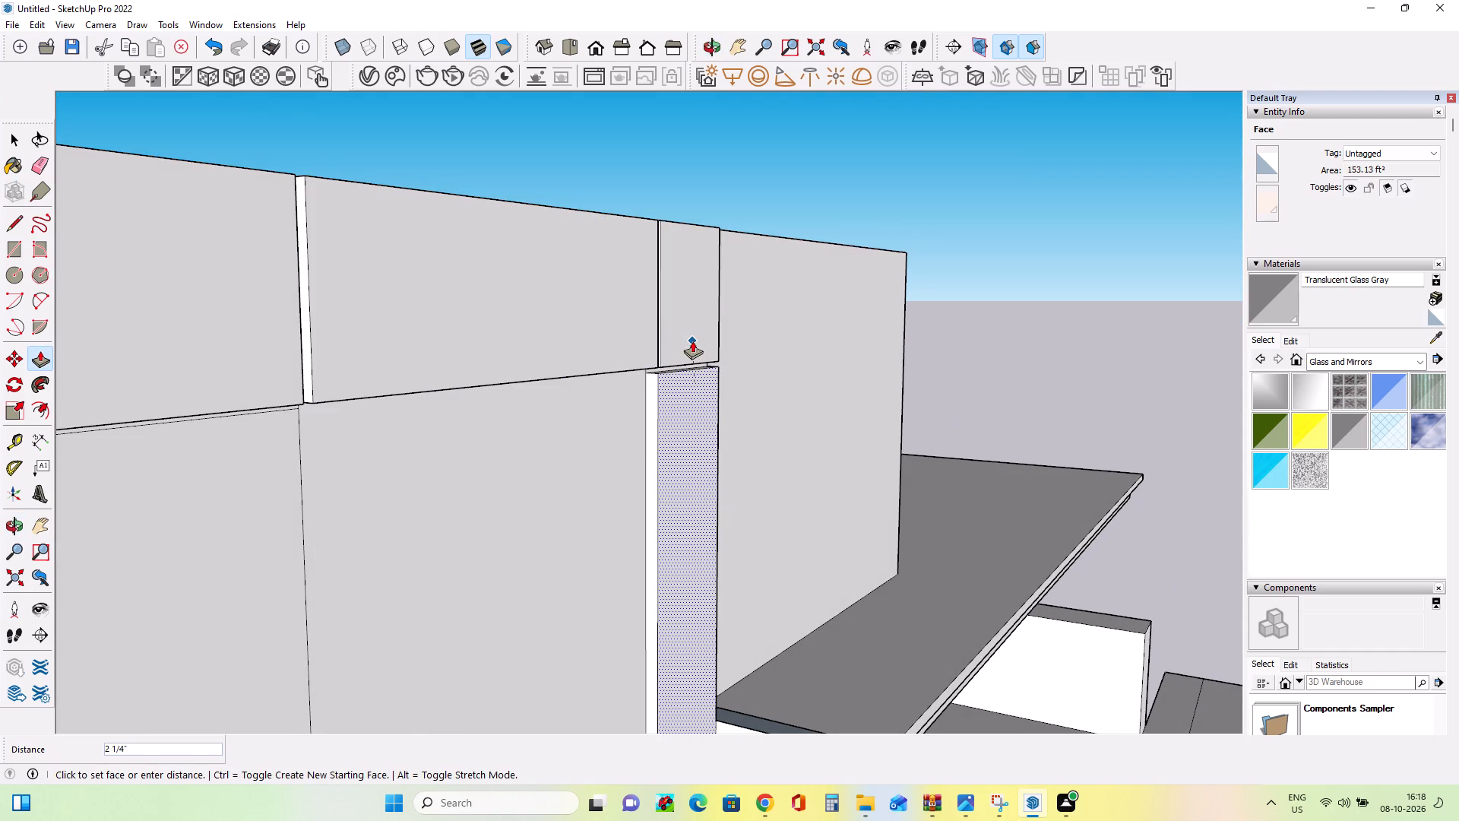
pyautogui.click(692, 341)
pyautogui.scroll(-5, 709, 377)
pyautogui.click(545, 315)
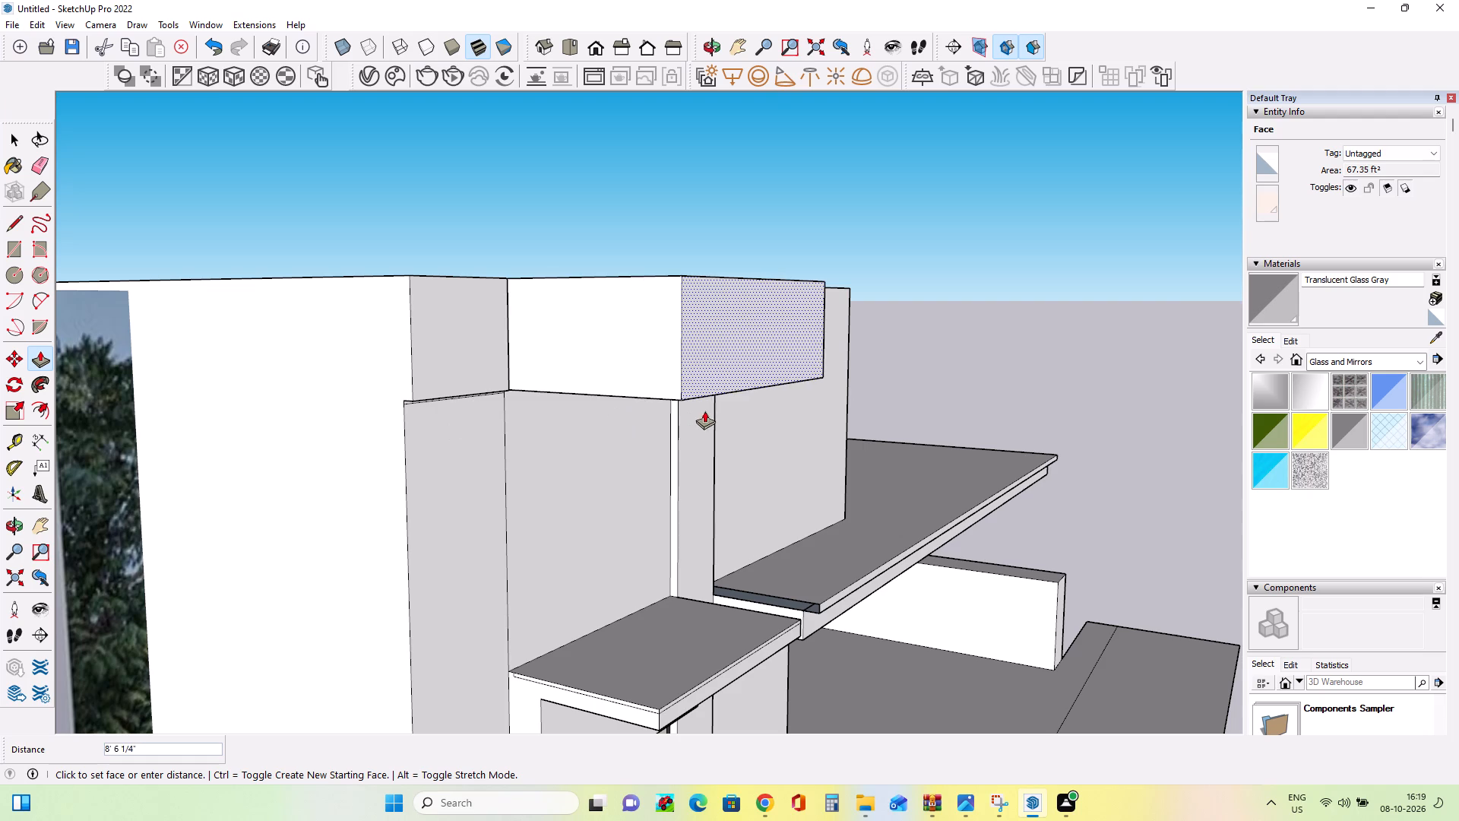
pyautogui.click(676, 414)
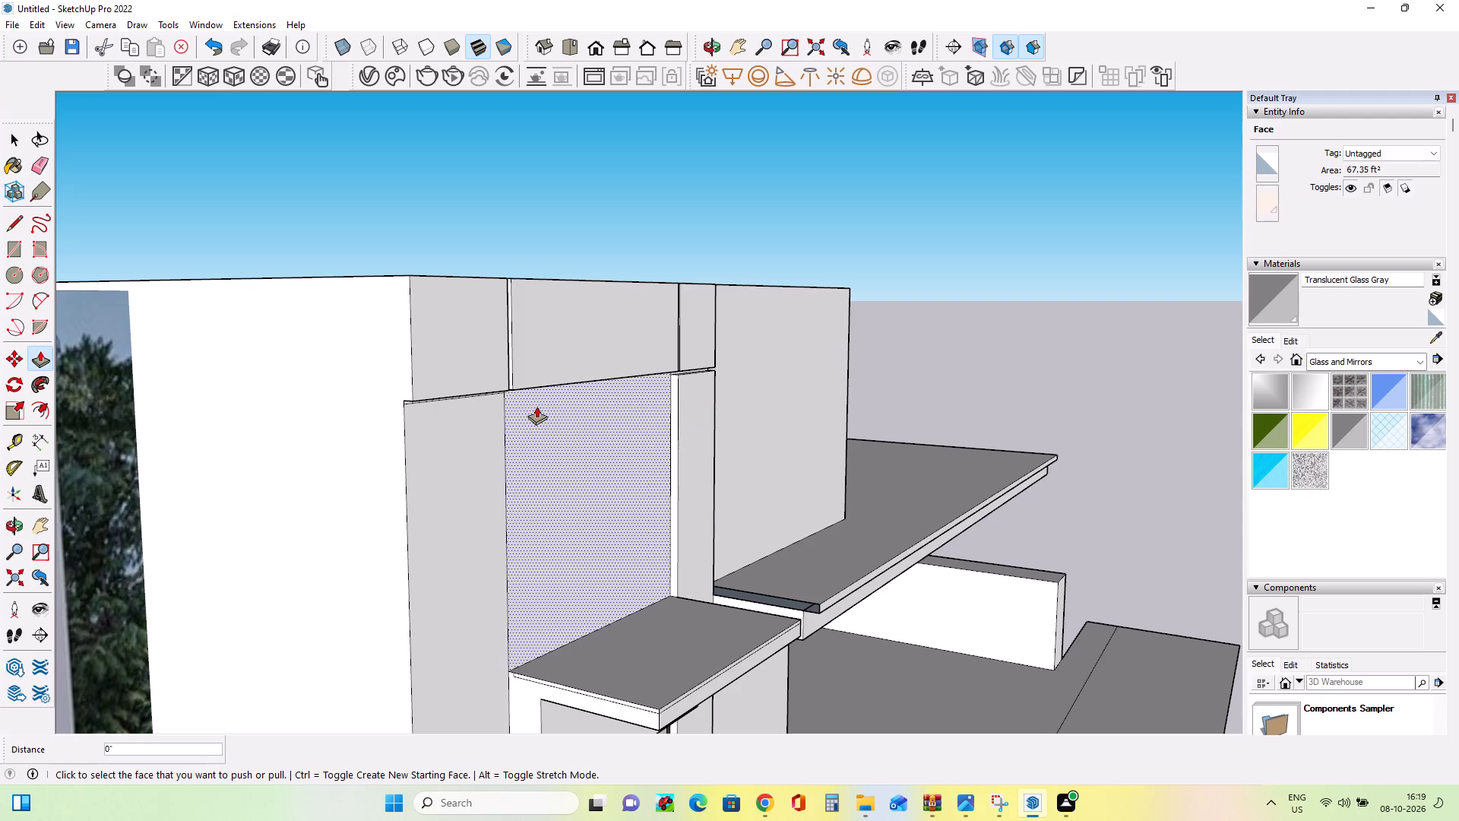
# Compare the whole model's front facade and its raised panels with the reference elevation image.
pyautogui.scroll(-3, 536, 406)
pyautogui.moveTo(566, 423); pyautogui.dragTo(412, 379, button='middle')
pyautogui.moveTo(589, 386); pyautogui.dragTo(434, 428, button='middle')
pyautogui.scroll(-1, 433, 421)
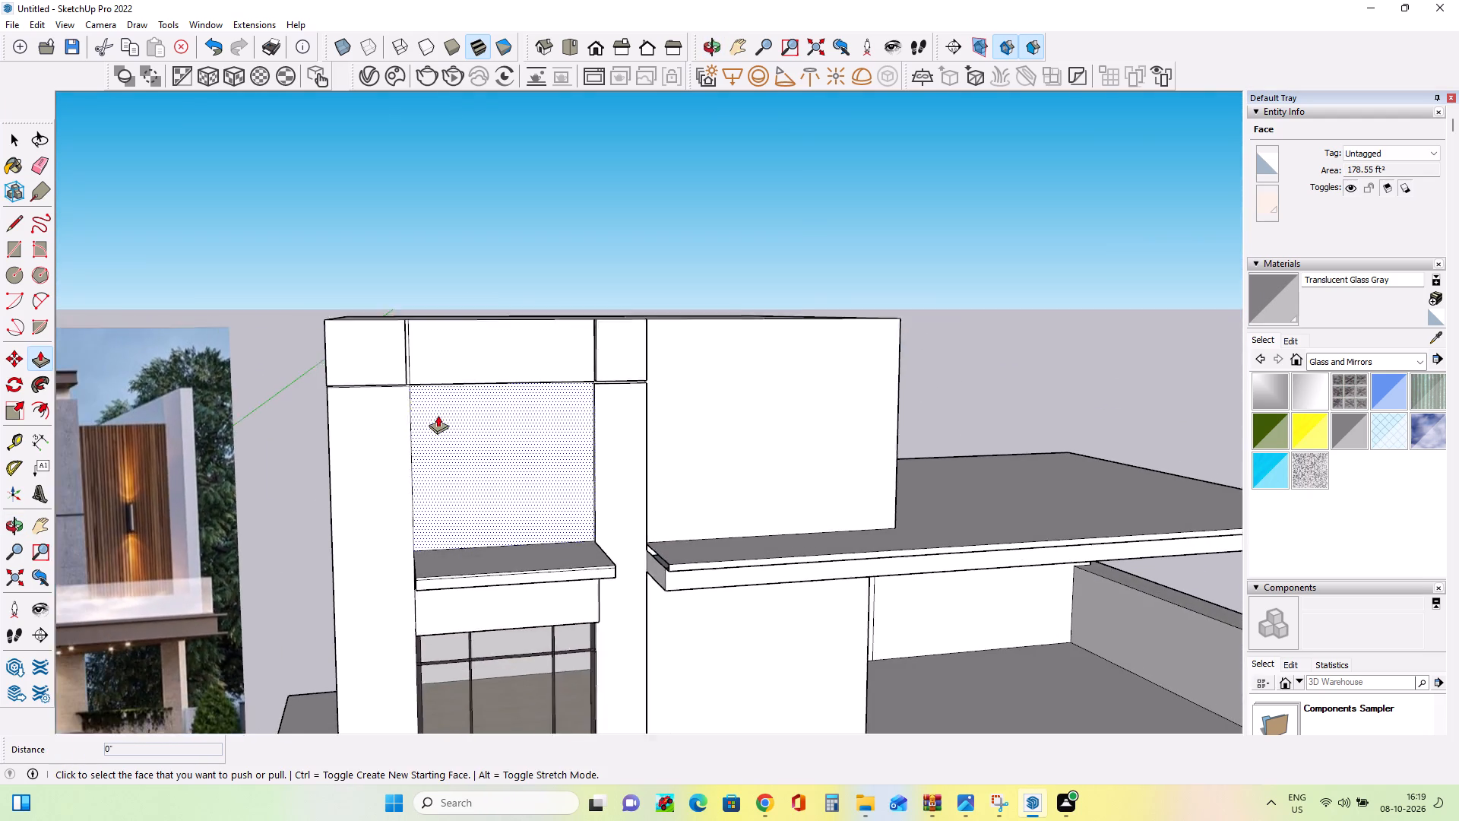
pyautogui.scroll(-2, 438, 415)
pyautogui.scroll(-15, 327, 493)
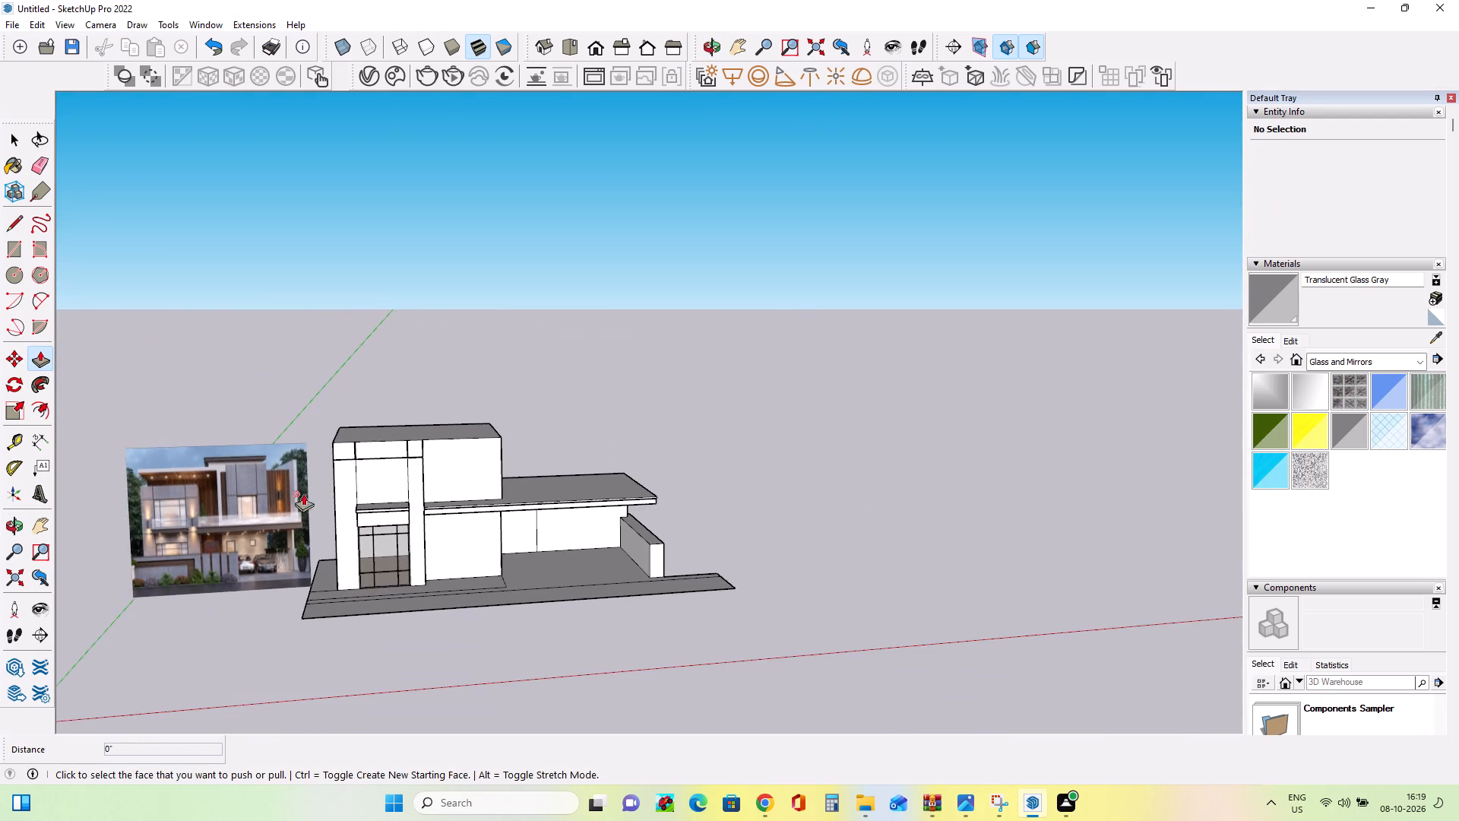
pyautogui.scroll(14, 182, 504)
pyautogui.scroll(-10, 182, 502)
pyautogui.moveTo(486, 504); pyautogui.dragTo(388, 467, button='middle')
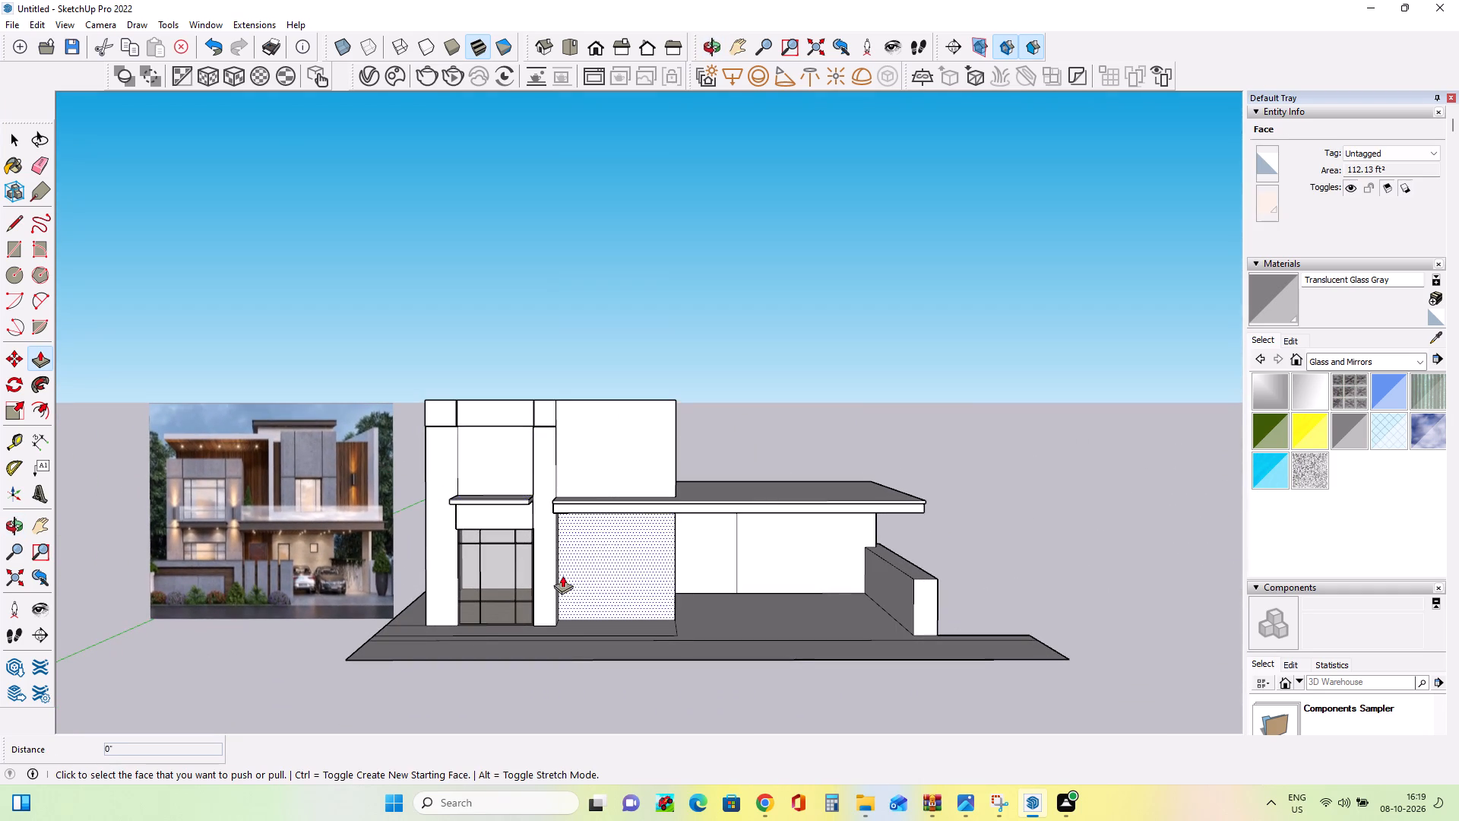
pyautogui.scroll(8, 543, 537)
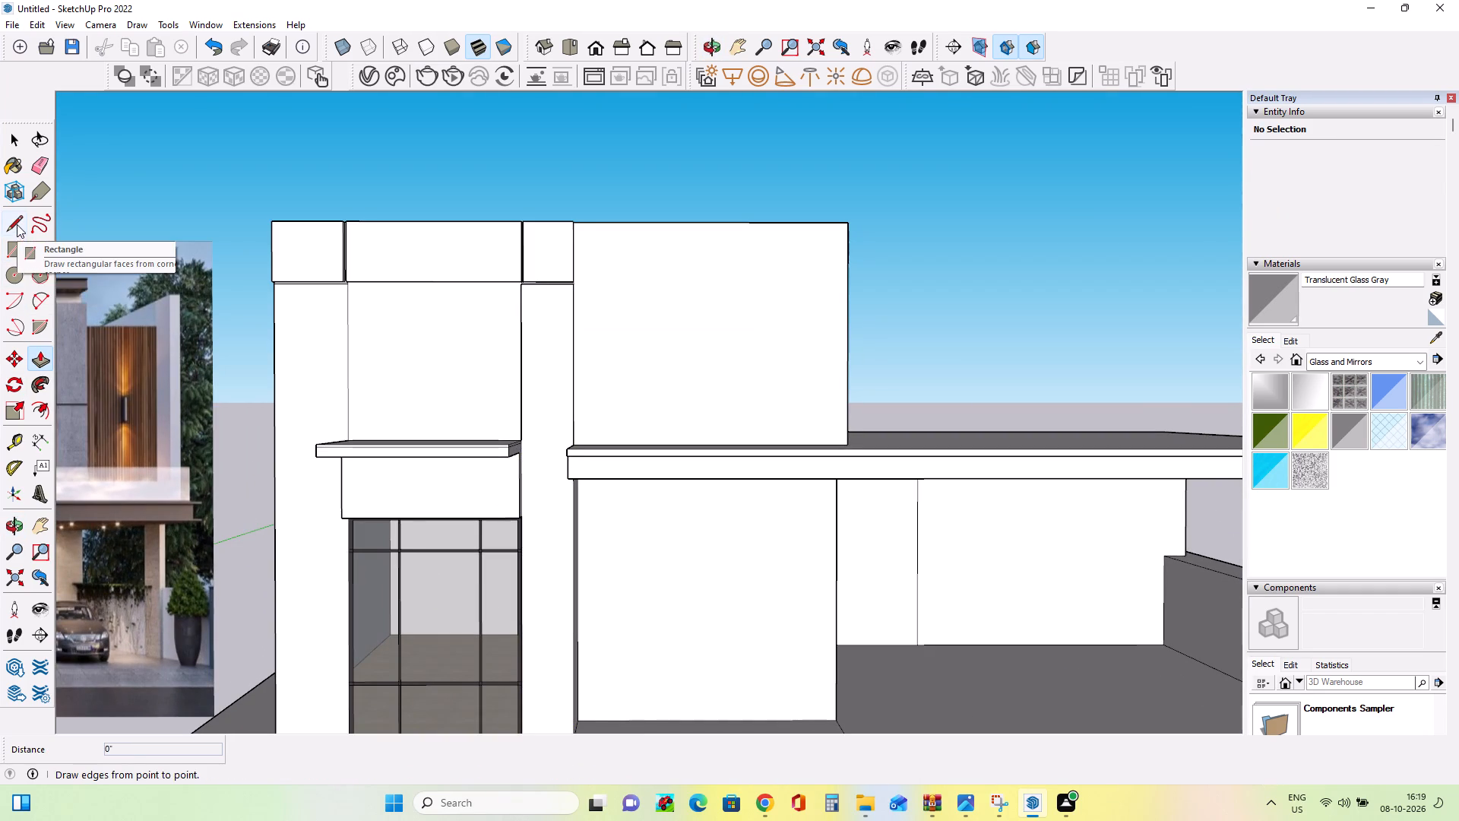
# Draw a horizontal rectangle about 4' 2" by 2 5/16" across the right wall strip, between the window canopy and the porch roof slab.
pyautogui.click(12, 244)
pyautogui.scroll(3, 541, 535)
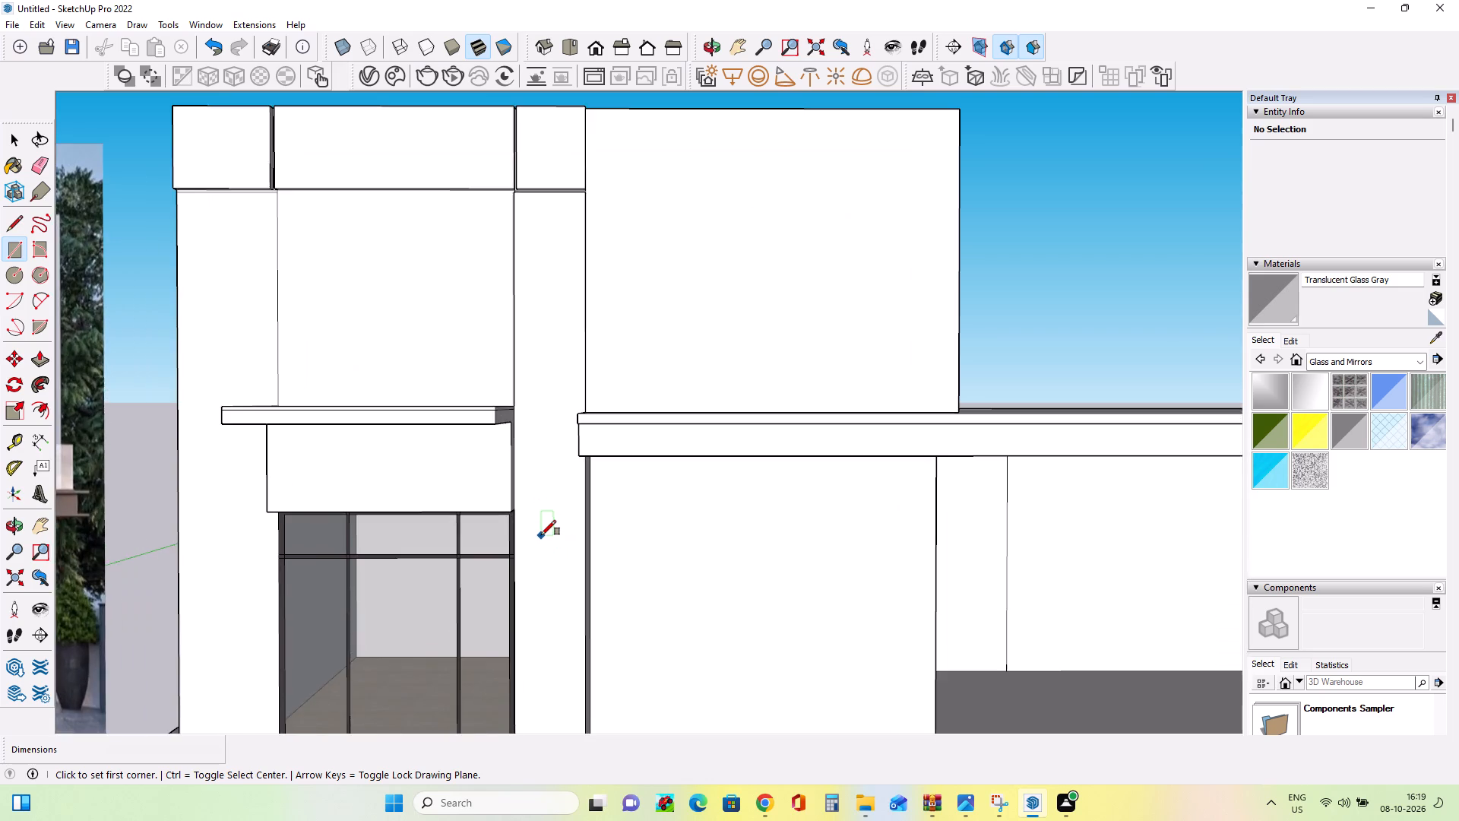
pyautogui.scroll(-10, 545, 527)
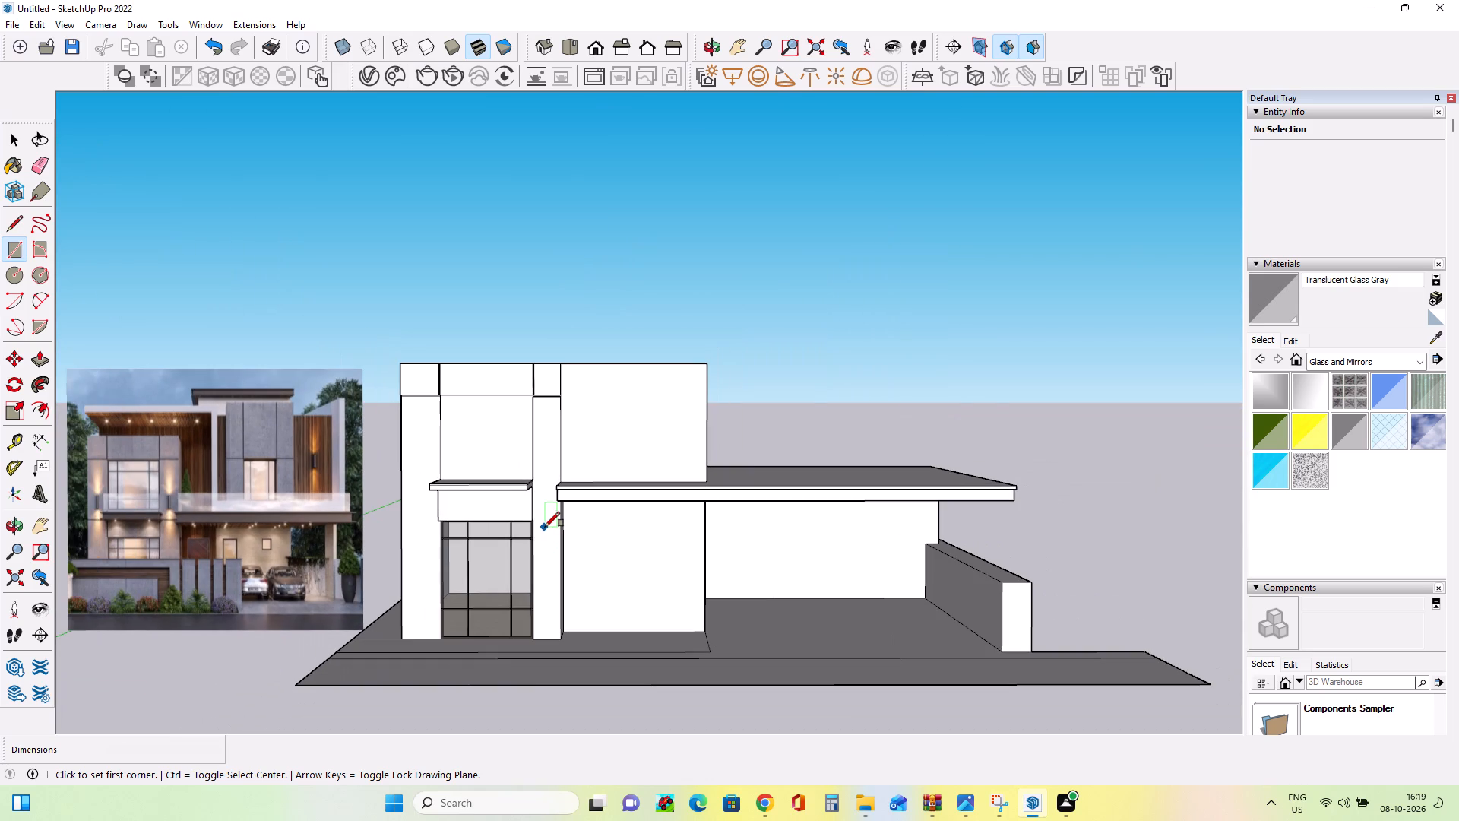
pyautogui.scroll(8, 528, 521)
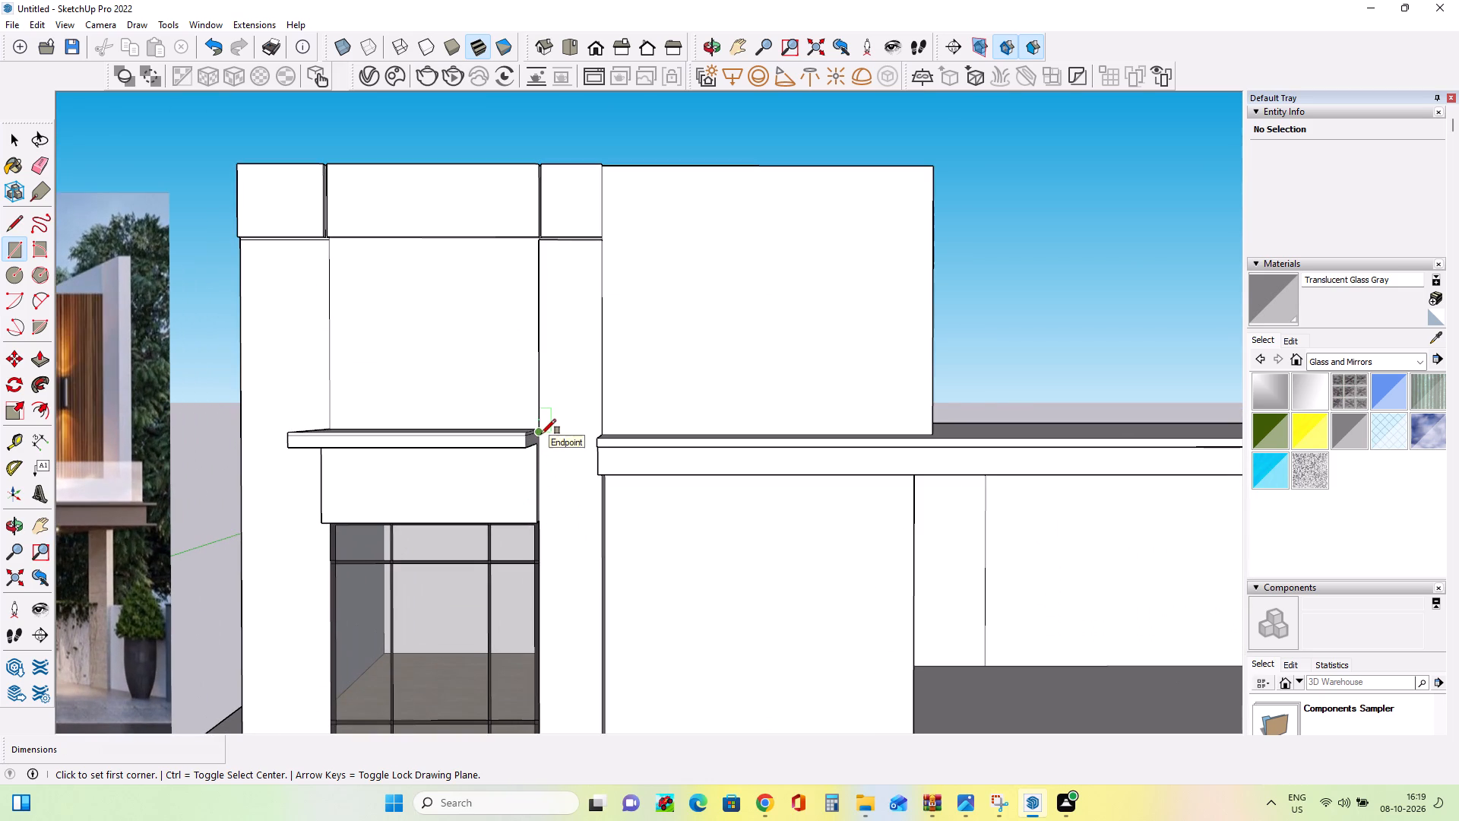
pyautogui.click(541, 434)
pyautogui.moveTo(575, 474); pyautogui.dragTo(660, 451, button='middle')
pyautogui.scroll(5, 600, 434)
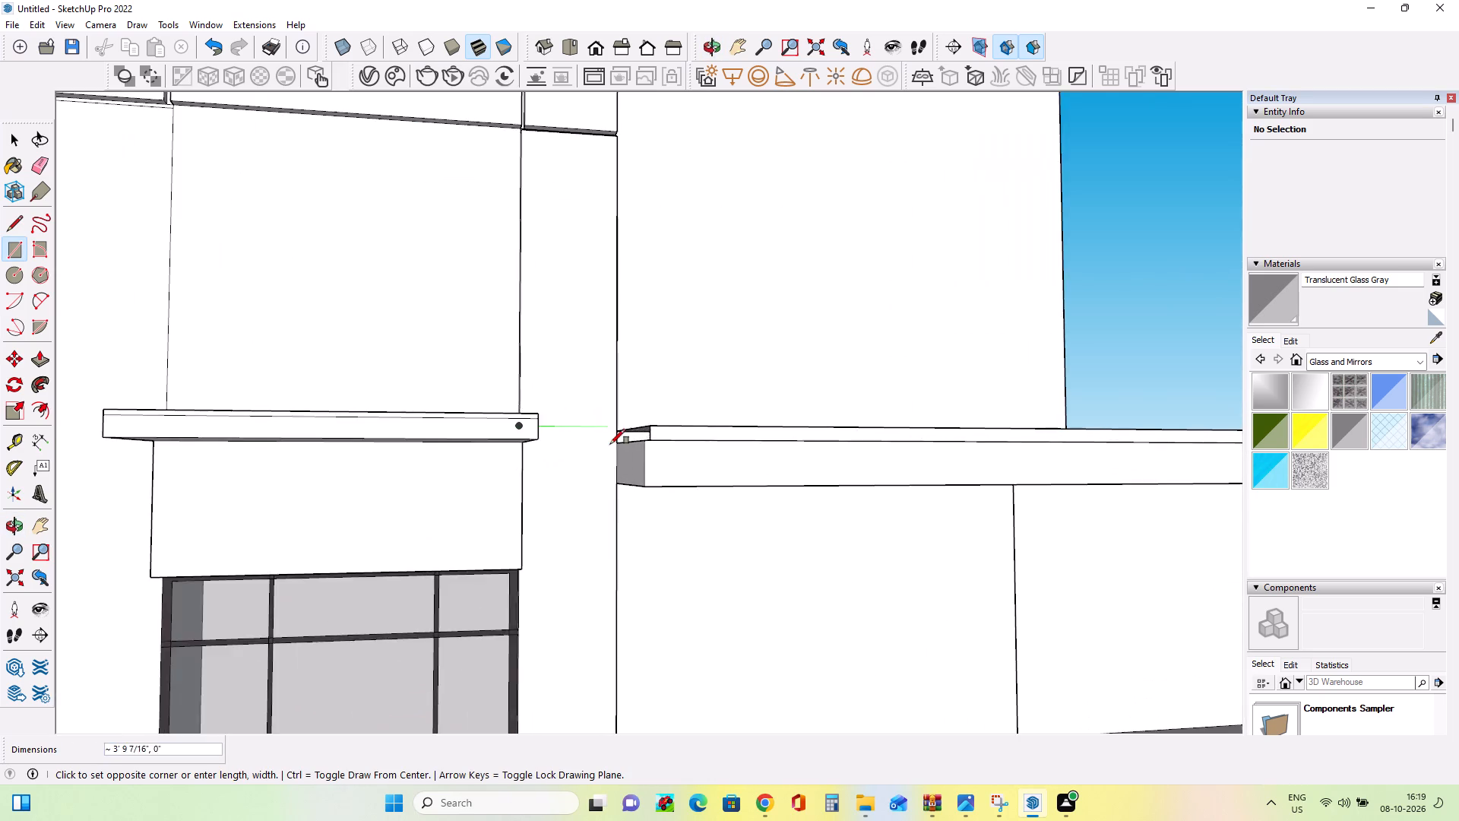
pyautogui.scroll(4, 610, 444)
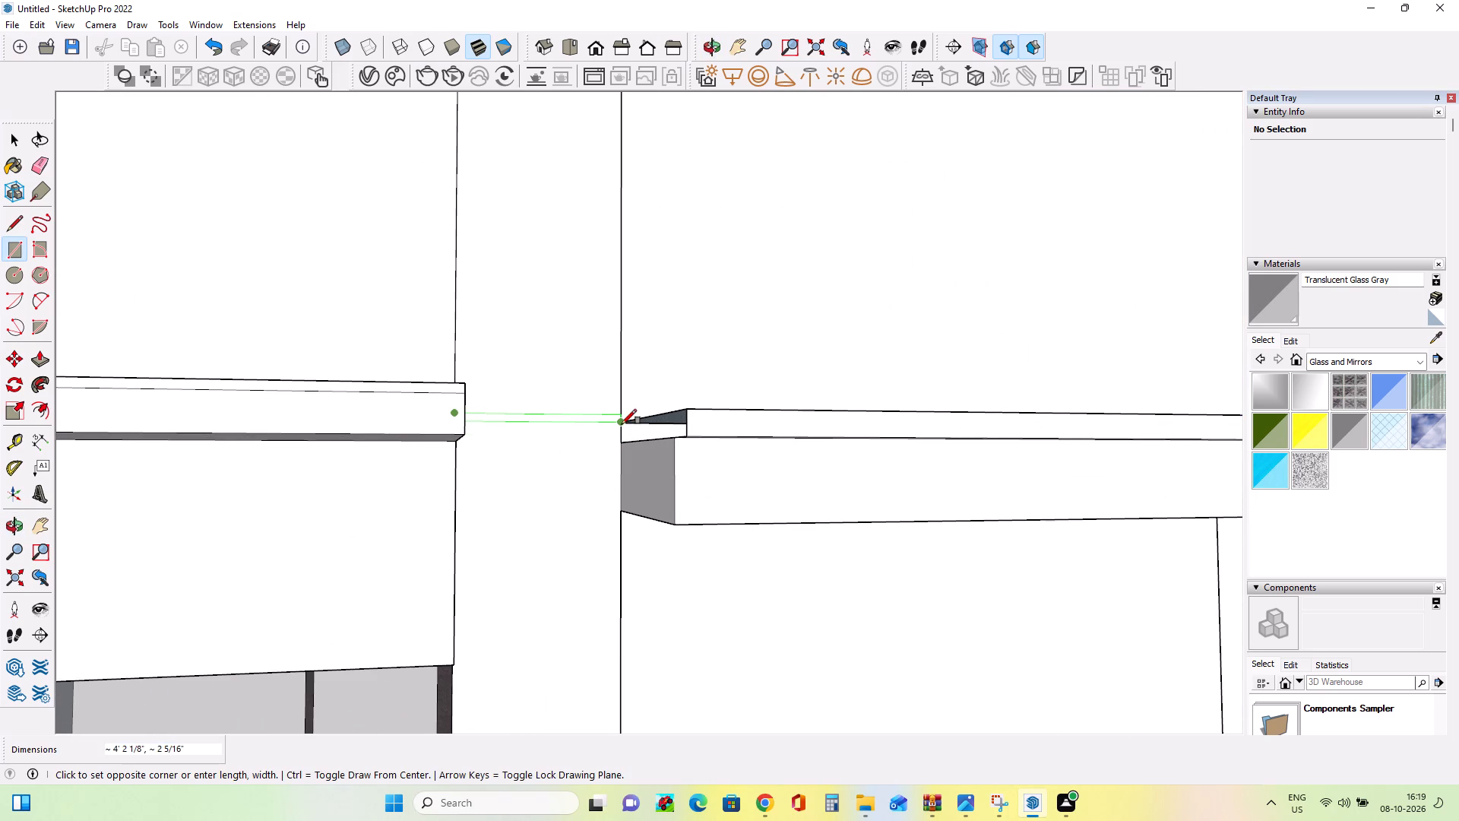
pyautogui.click(622, 424)
pyautogui.scroll(-8, 579, 461)
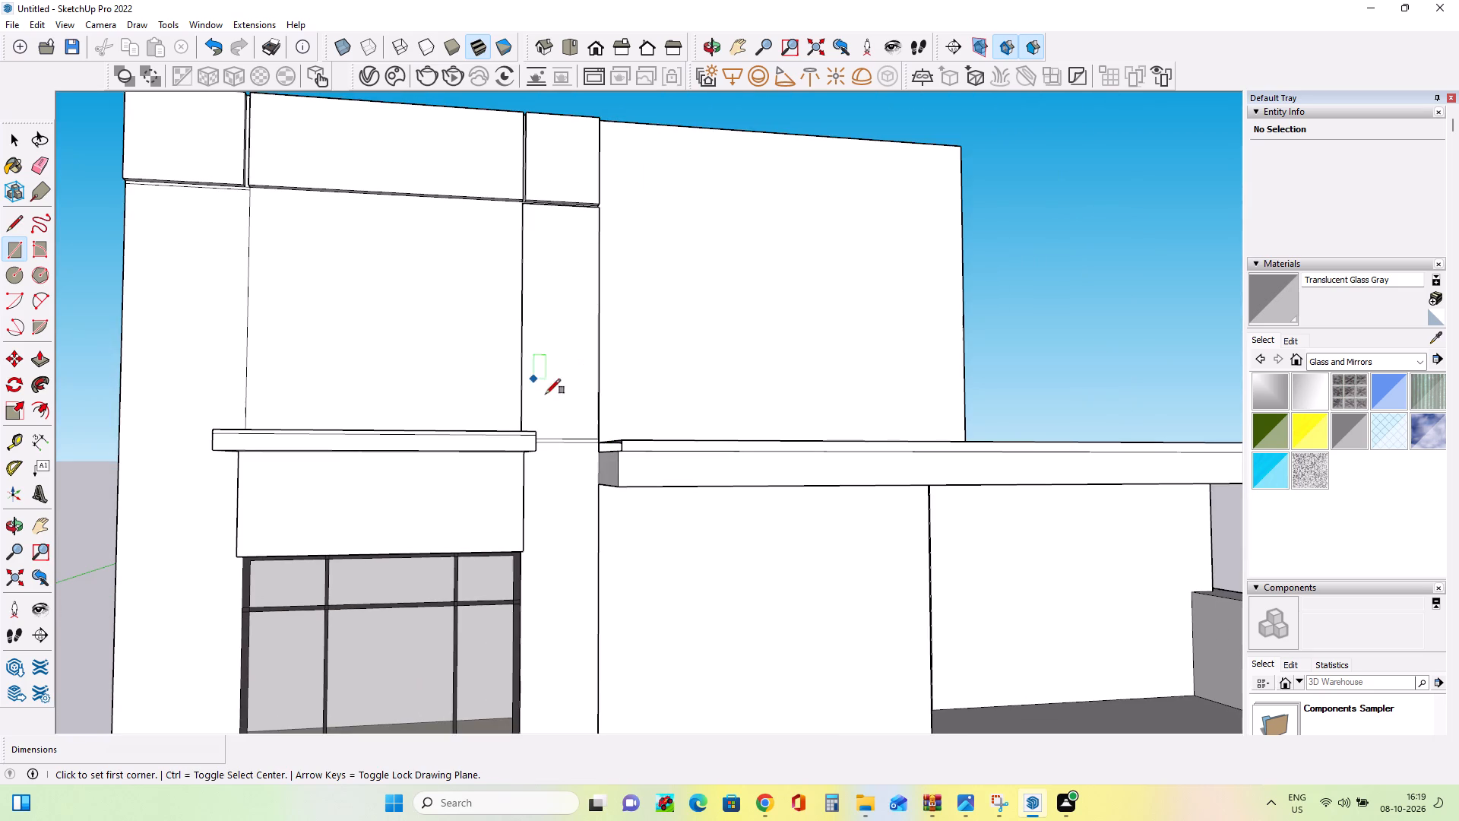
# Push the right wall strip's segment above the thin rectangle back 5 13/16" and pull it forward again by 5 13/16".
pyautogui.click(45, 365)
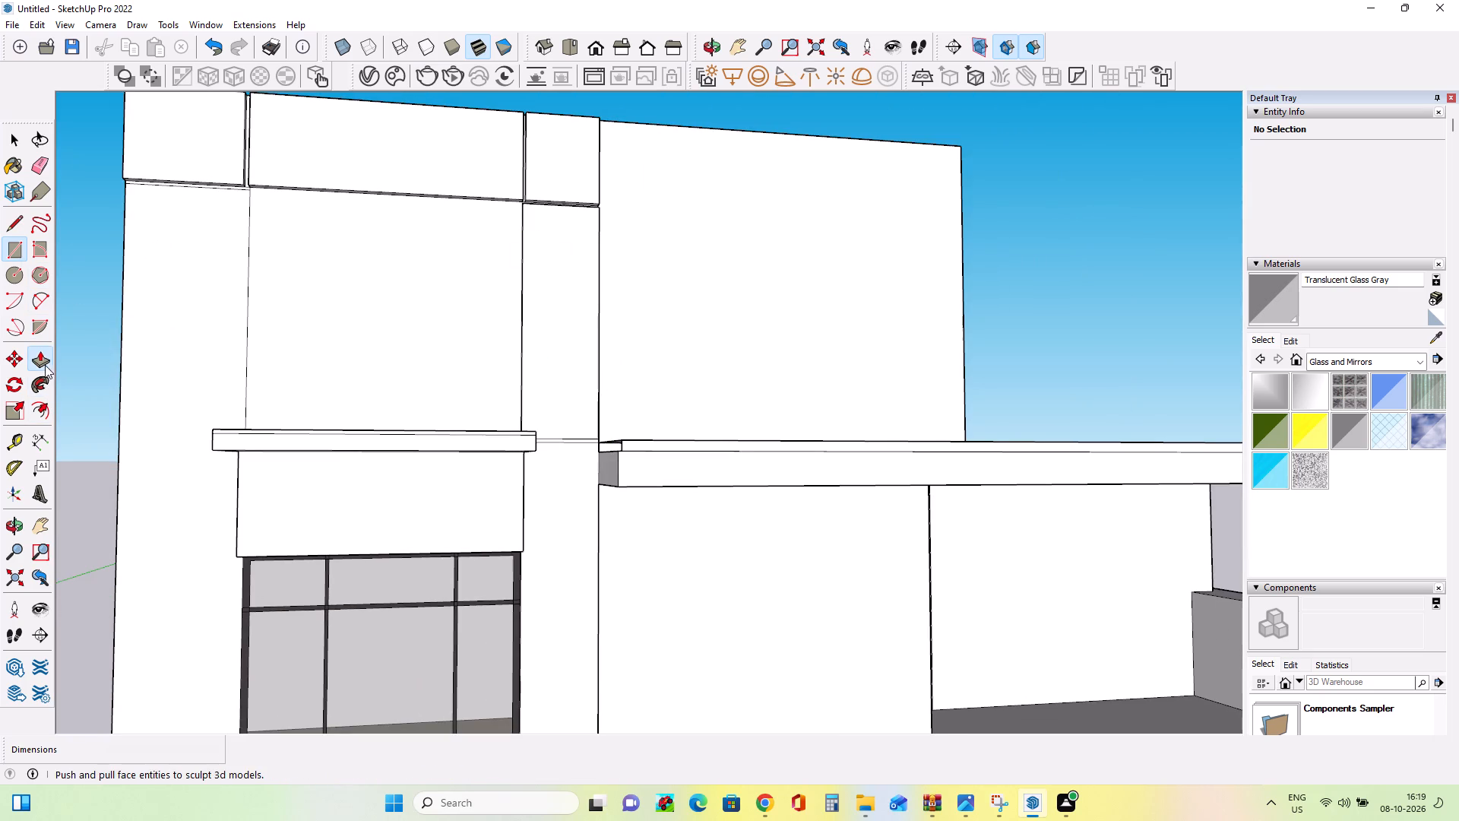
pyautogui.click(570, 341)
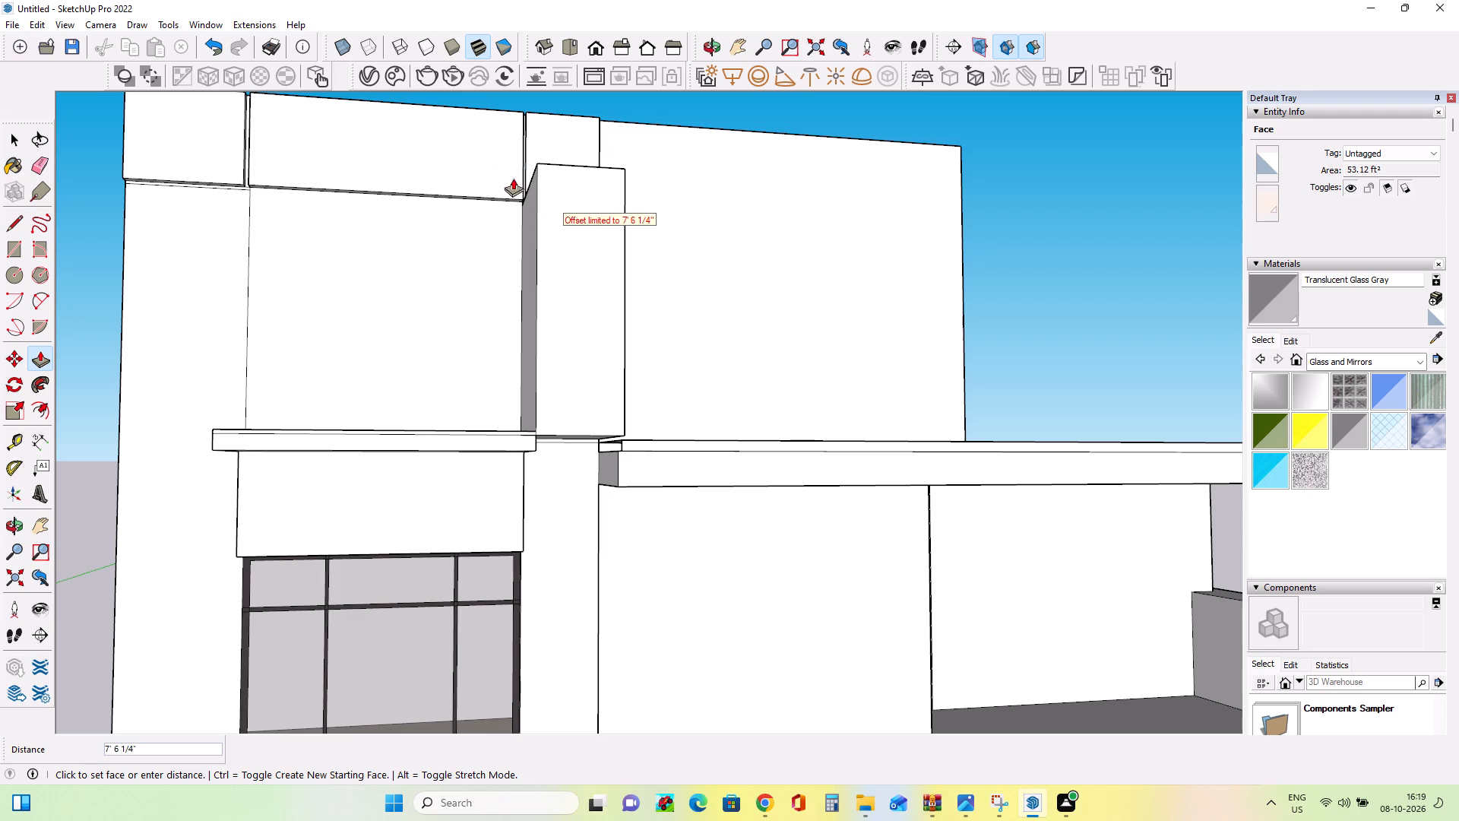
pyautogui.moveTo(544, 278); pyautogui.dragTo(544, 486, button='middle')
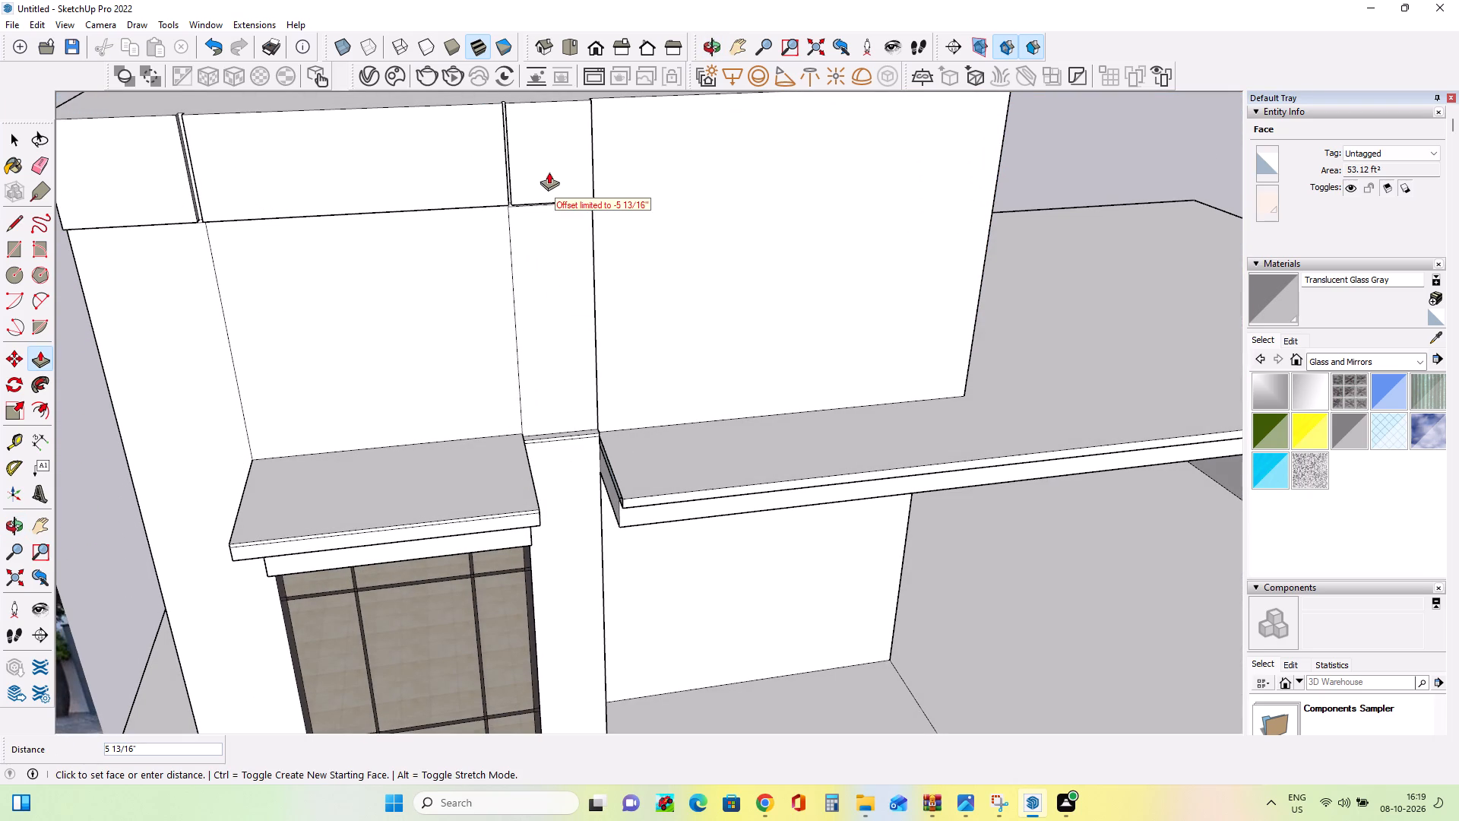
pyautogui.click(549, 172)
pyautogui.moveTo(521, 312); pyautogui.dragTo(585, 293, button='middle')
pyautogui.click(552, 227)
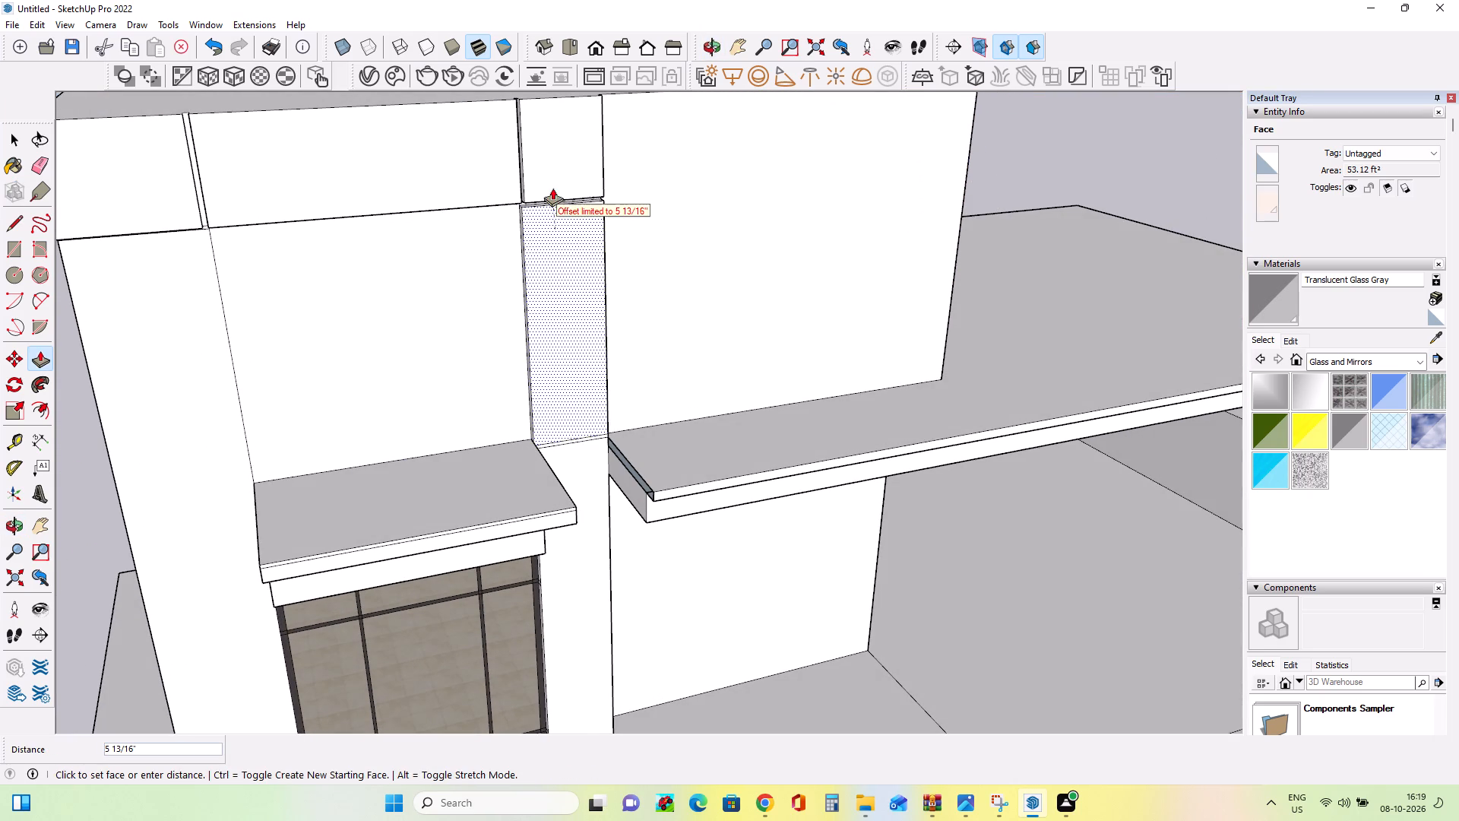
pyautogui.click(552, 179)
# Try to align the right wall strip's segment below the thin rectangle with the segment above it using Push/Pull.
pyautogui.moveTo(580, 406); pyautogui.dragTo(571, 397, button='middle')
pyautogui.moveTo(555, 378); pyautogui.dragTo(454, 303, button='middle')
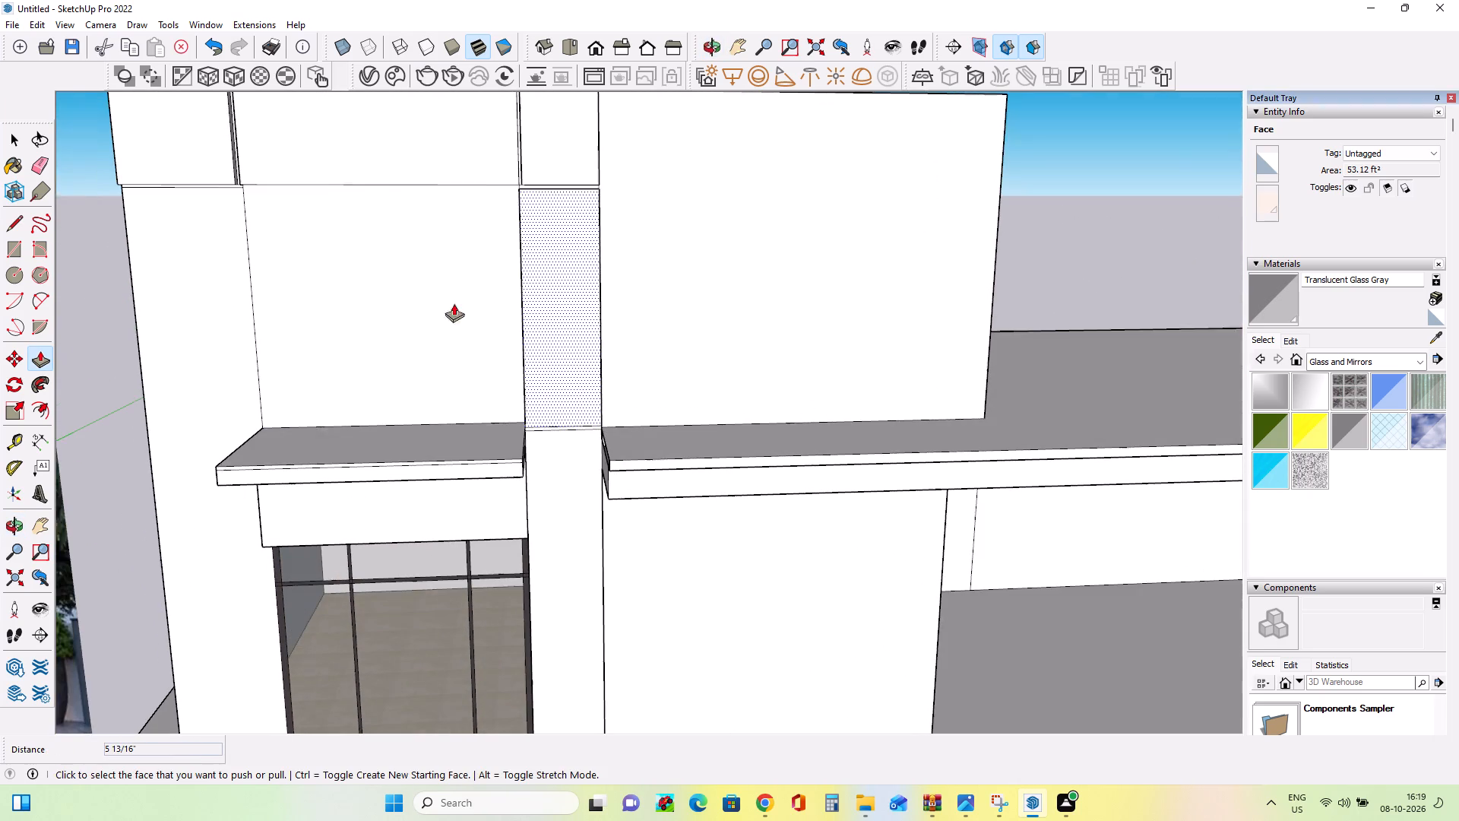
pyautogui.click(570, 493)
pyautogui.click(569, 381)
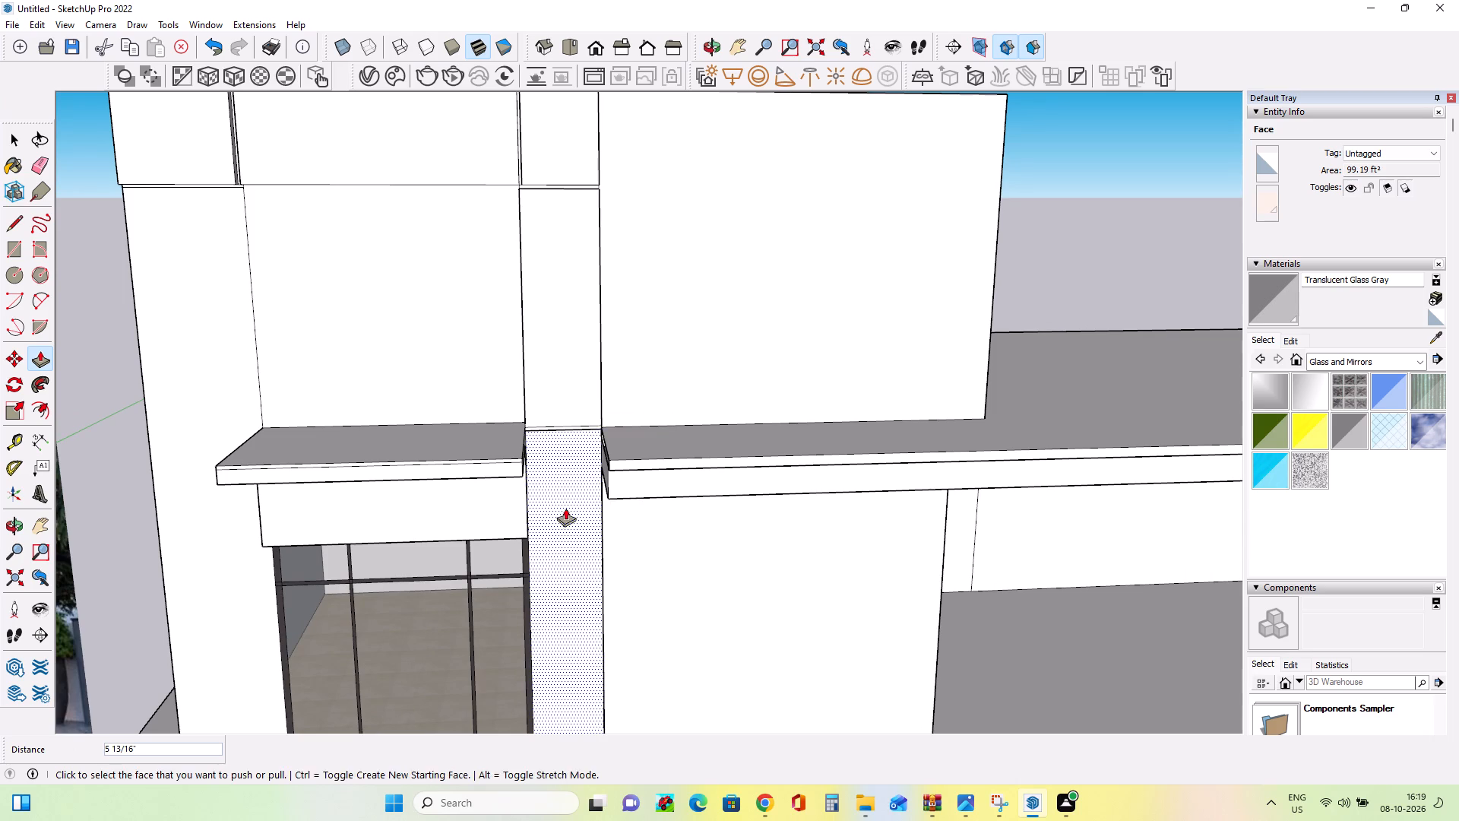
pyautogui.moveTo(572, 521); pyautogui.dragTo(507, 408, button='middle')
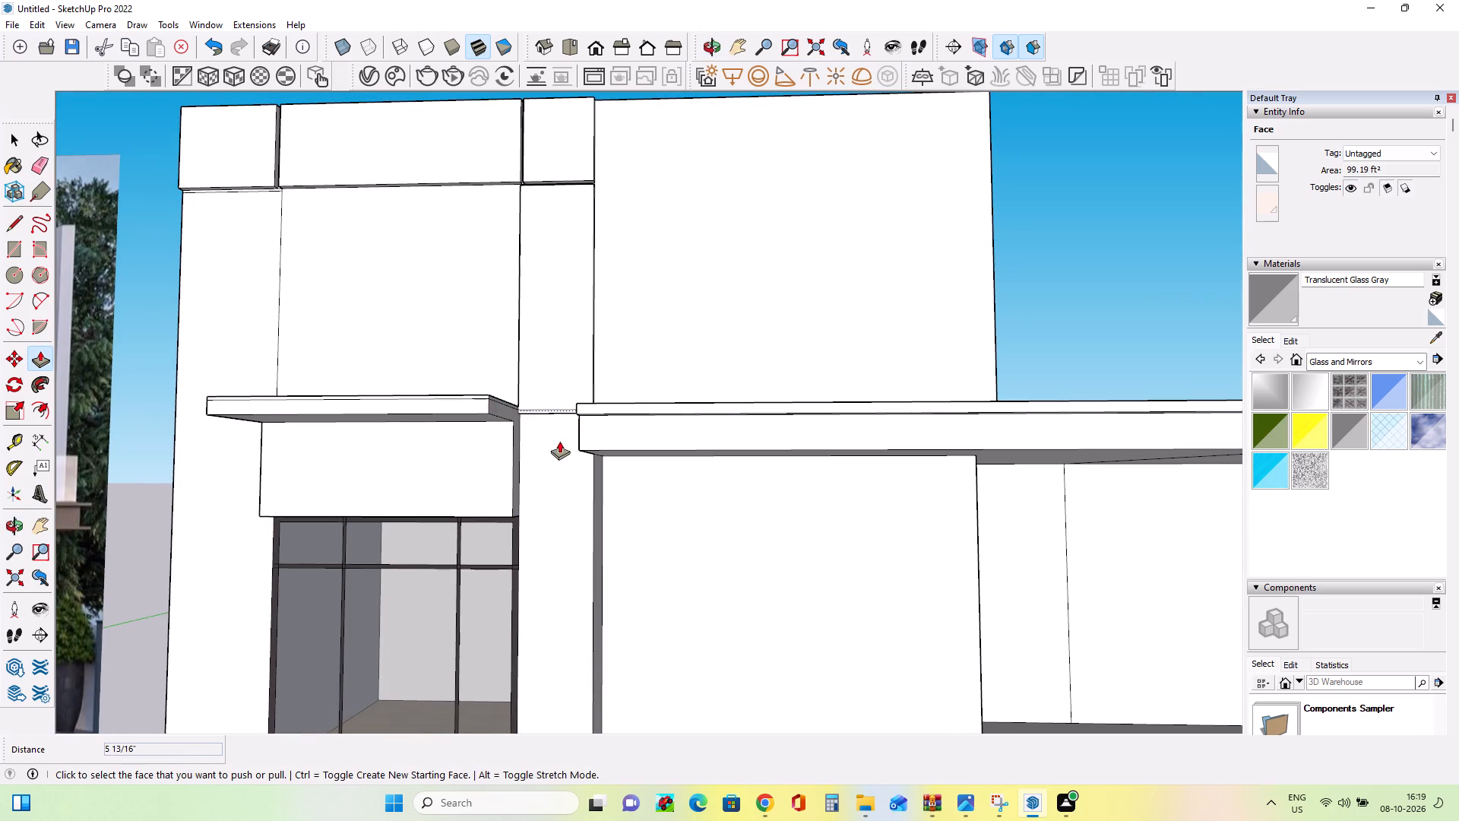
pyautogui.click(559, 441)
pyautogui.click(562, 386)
# Recess the thin horizontal joint rectangle on the right wall strip by 2 15/16".
pyautogui.moveTo(549, 505); pyautogui.dragTo(571, 525, button='middle')
pyautogui.scroll(-1, 558, 512)
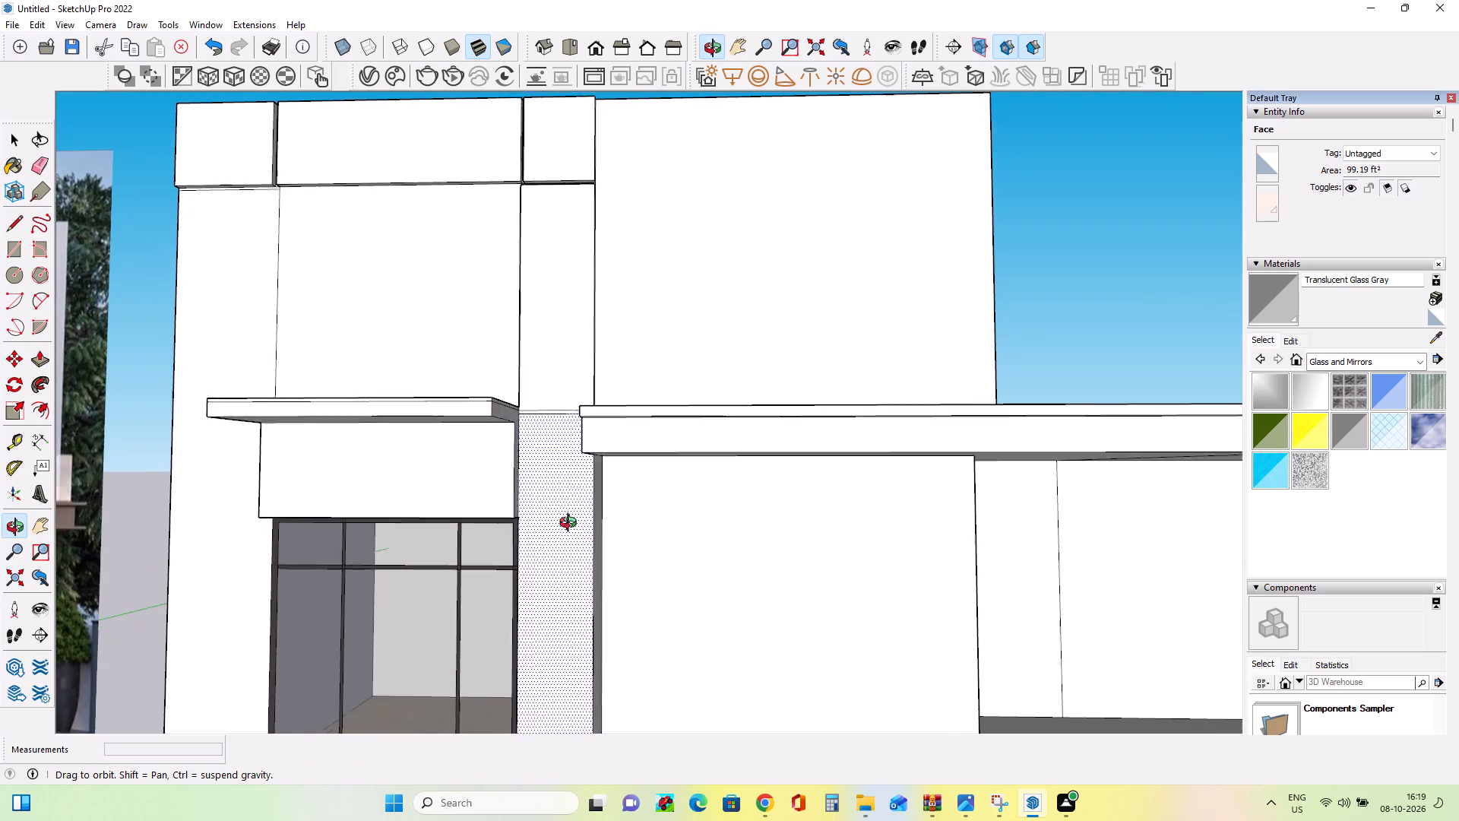
pyautogui.moveTo(571, 525); pyautogui.dragTo(688, 699, button='middle')
pyautogui.moveTo(698, 706); pyautogui.dragTo(705, 705, button='middle')
pyautogui.scroll(6, 567, 433)
pyautogui.scroll(-1, 569, 443)
pyautogui.scroll(1, 570, 443)
pyautogui.scroll(-1, 570, 443)
pyautogui.scroll(3, 570, 443)
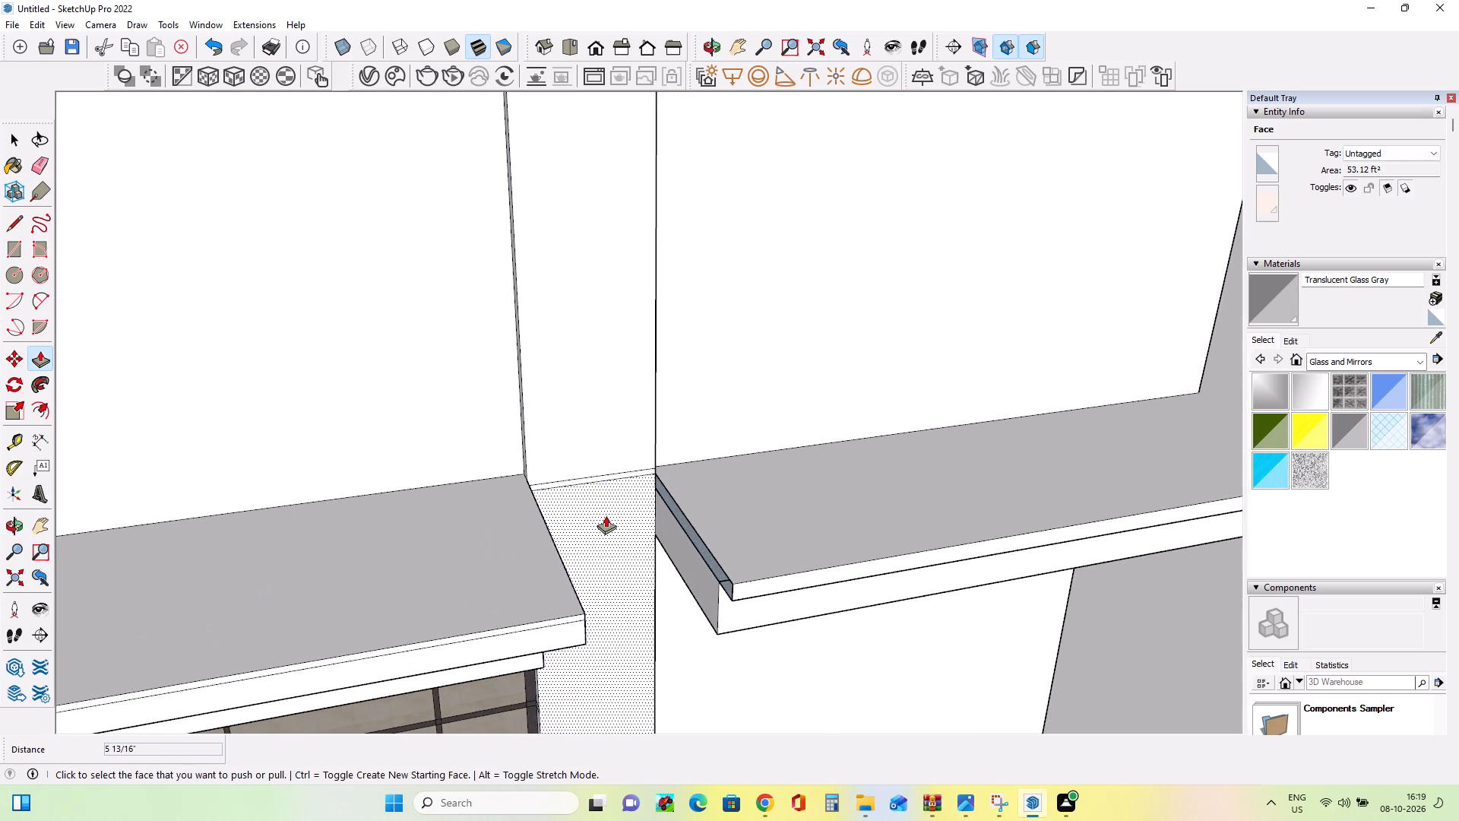
pyautogui.scroll(2, 606, 515)
pyautogui.moveTo(660, 460); pyautogui.dragTo(701, 480, button='middle')
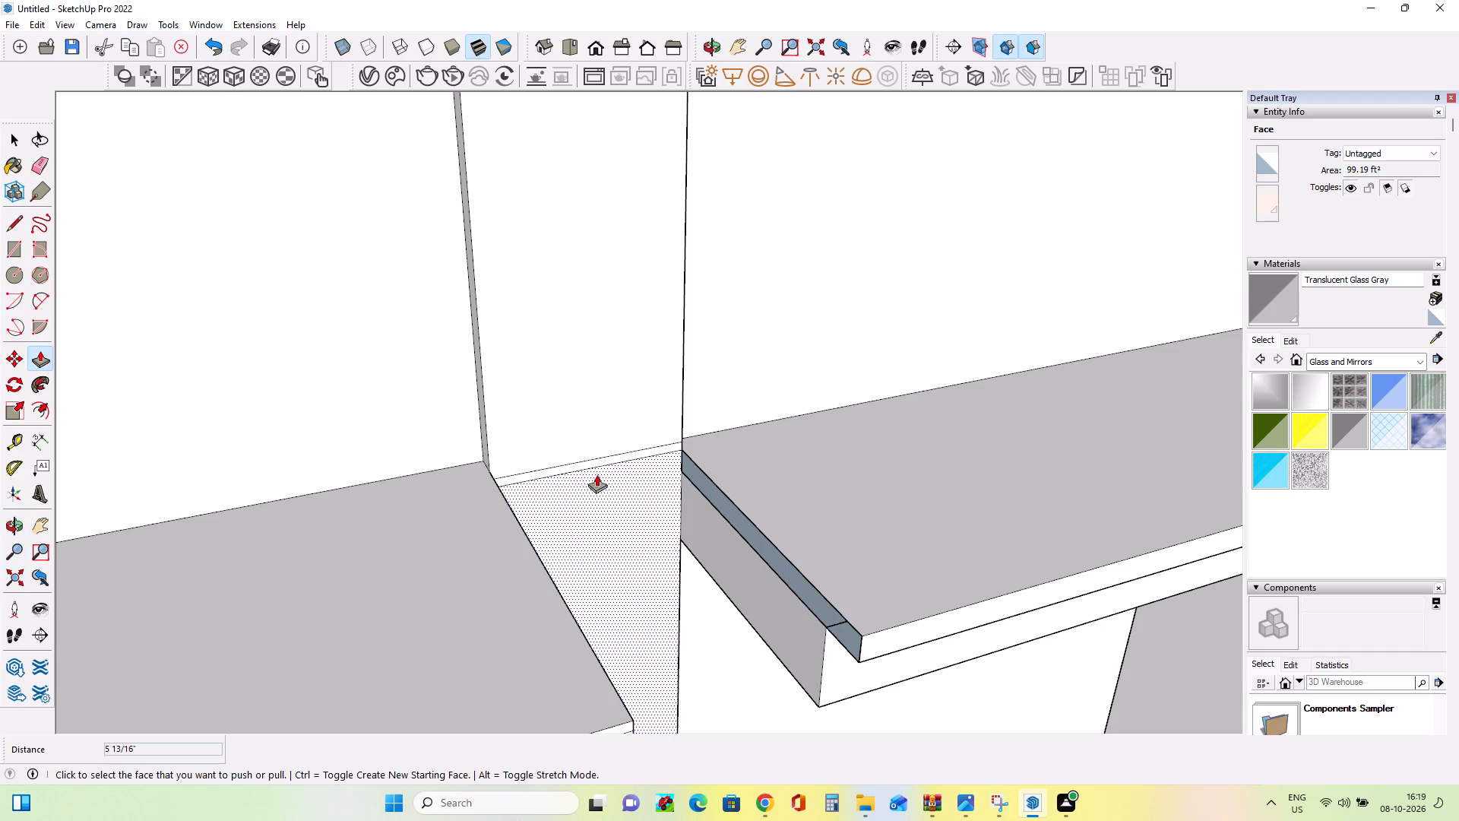
pyautogui.click(593, 462)
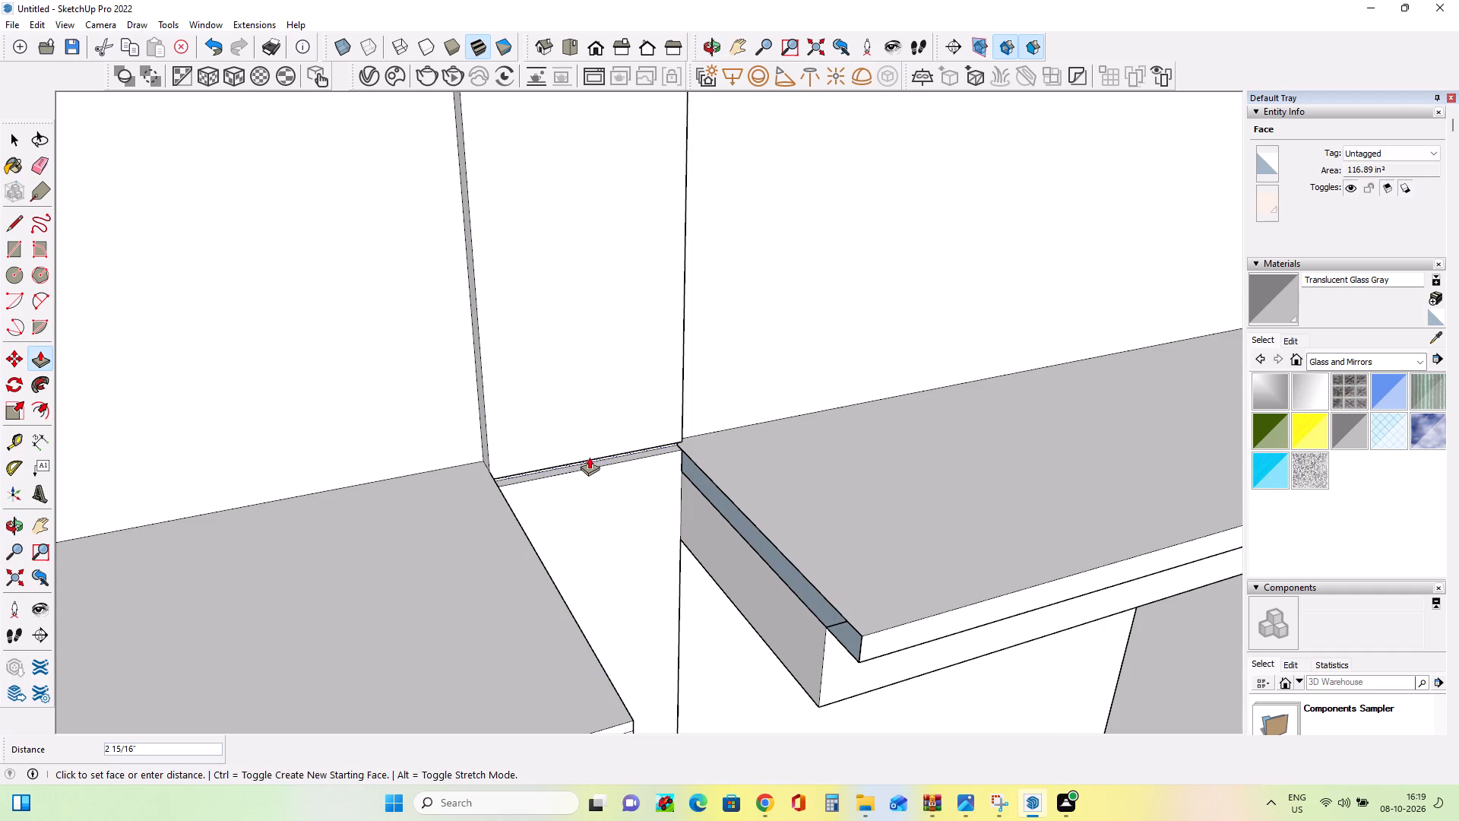
pyautogui.click(589, 457)
# Push the right wall strip's segment between the top band and the recessed joint back 2".
pyautogui.moveTo(635, 535); pyautogui.dragTo(566, 468, button='middle')
pyautogui.scroll(-5, 566, 468)
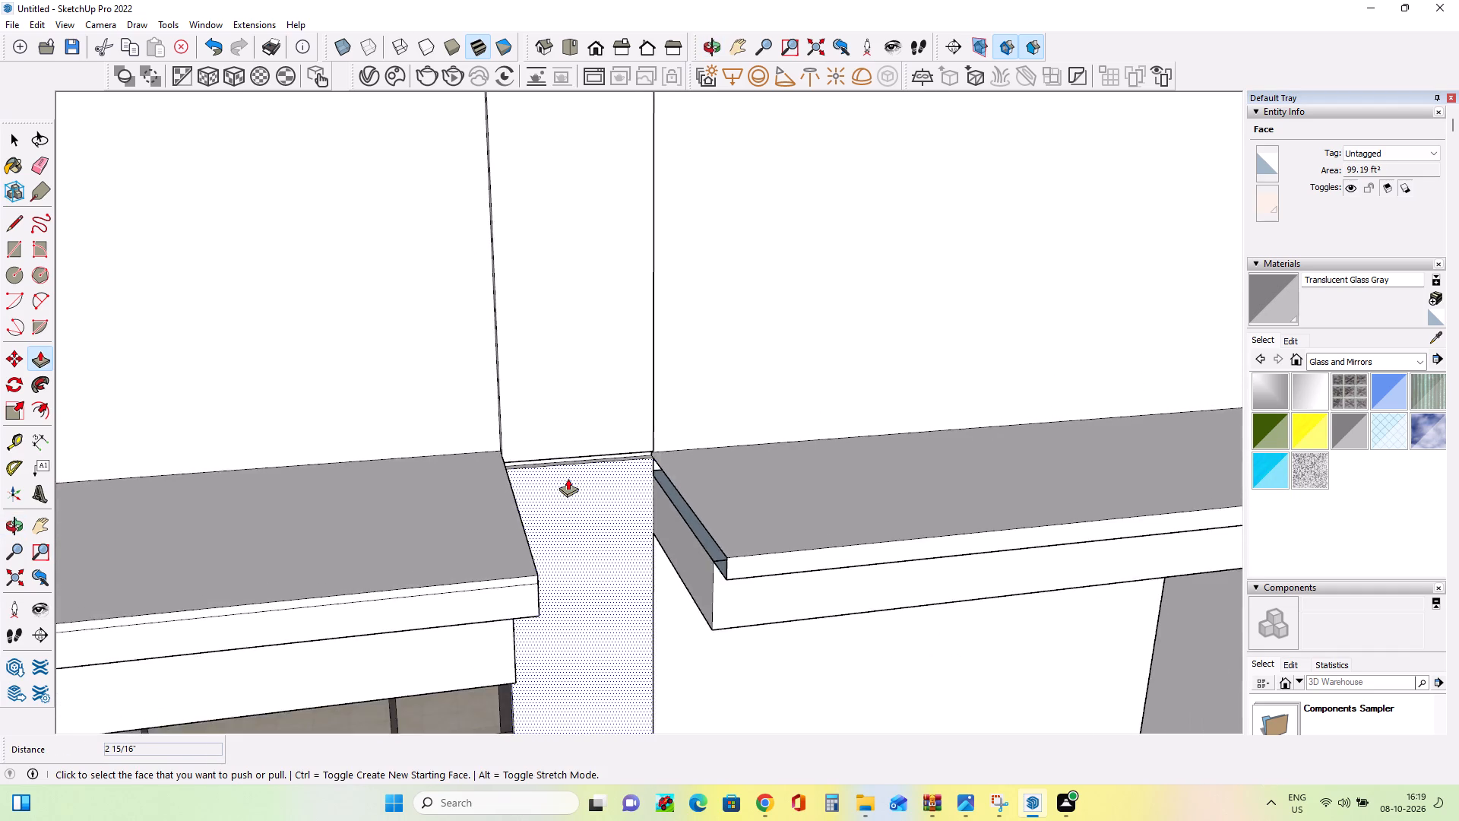
pyautogui.scroll(-15, 568, 478)
pyautogui.moveTo(538, 416); pyautogui.dragTo(670, 412, button='middle')
pyautogui.scroll(13, 589, 407)
pyautogui.click(592, 442)
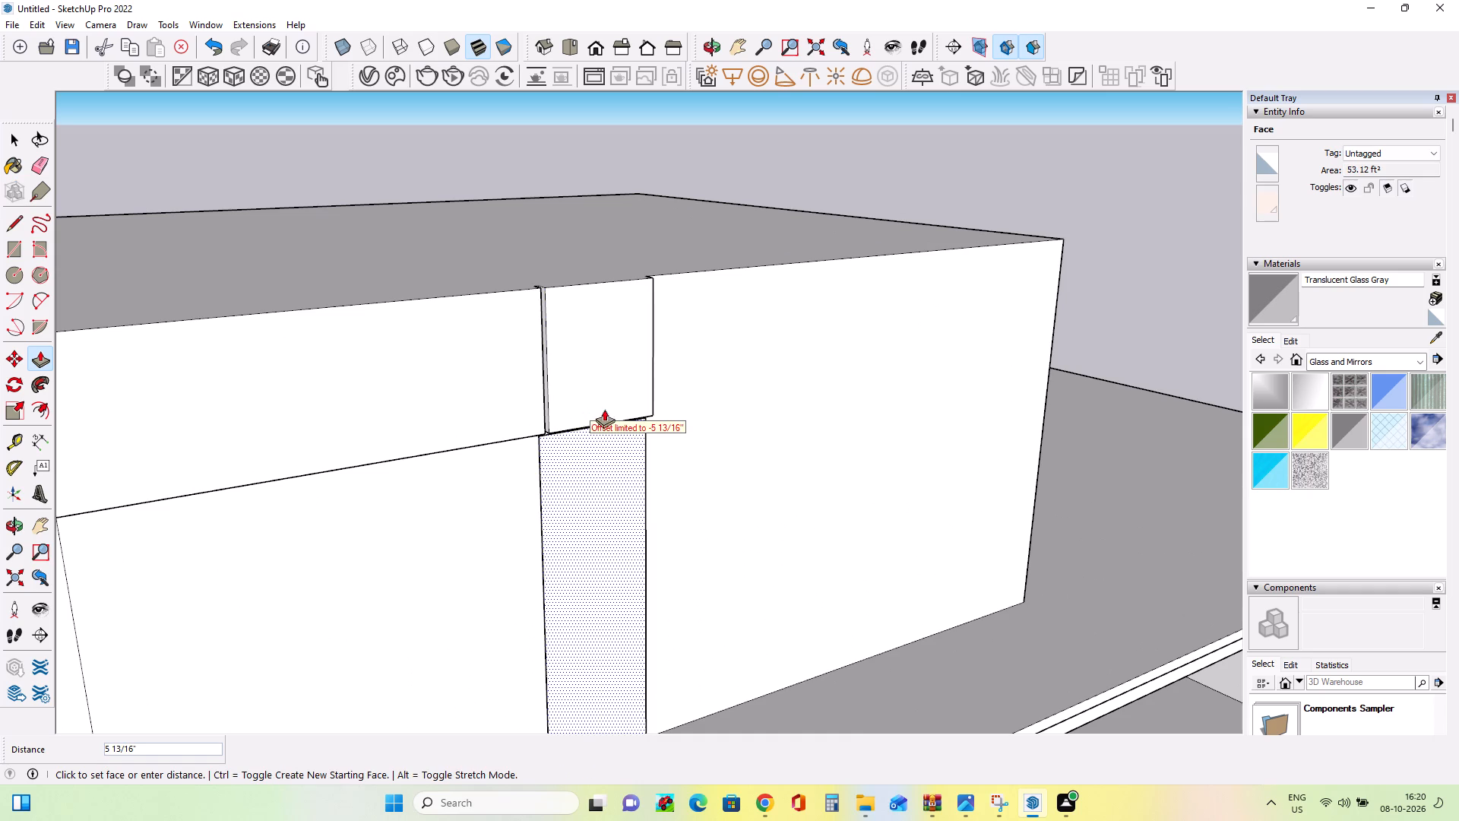
pyautogui.click(607, 401)
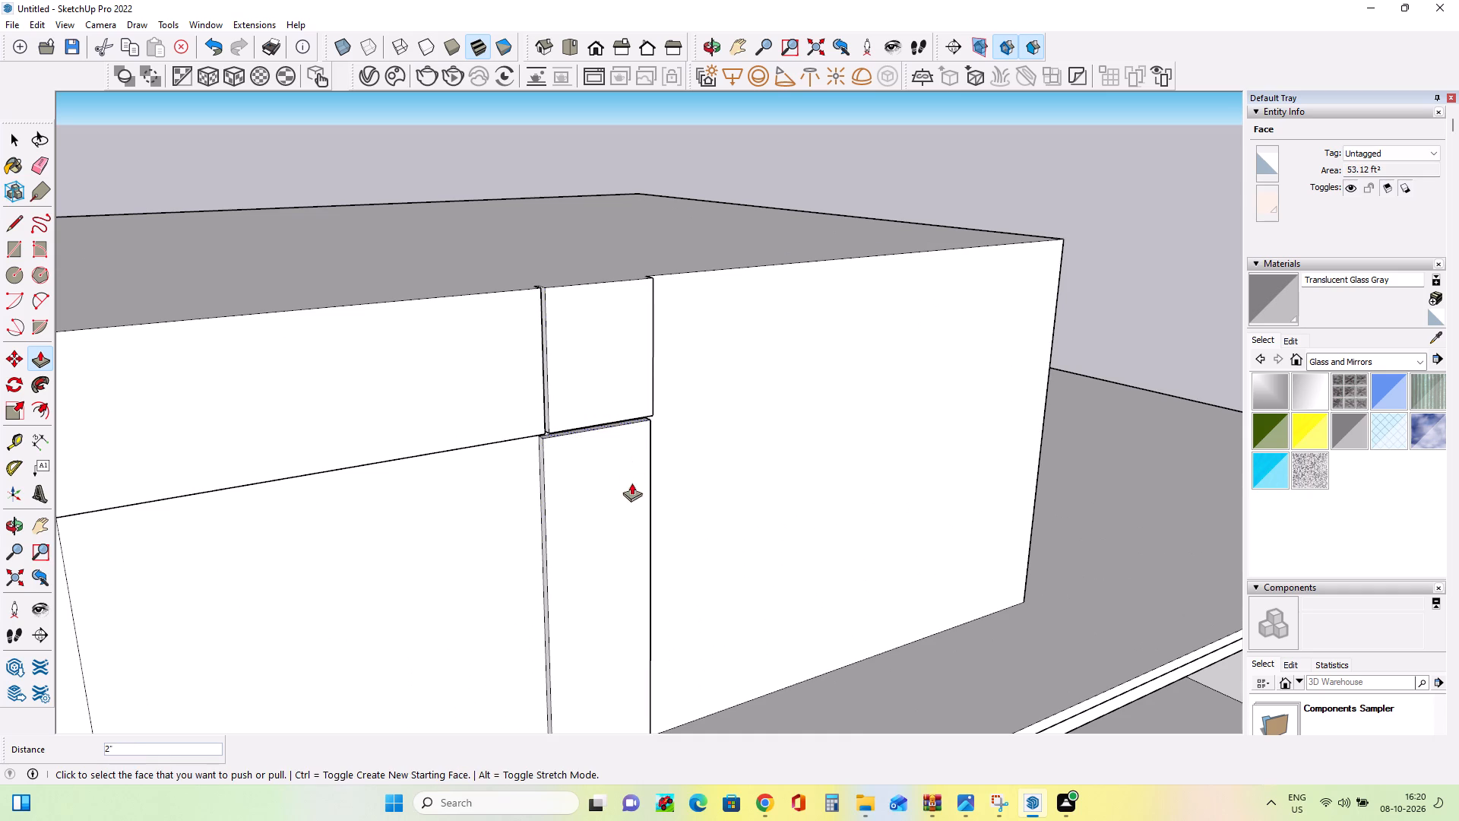
# Push the right wall strip's segment below the recessed joint back 2", flush with the segment above it.
pyautogui.moveTo(631, 484); pyautogui.dragTo(507, 423, button='middle')
pyautogui.scroll(-9, 532, 452)
pyautogui.scroll(4, 547, 650)
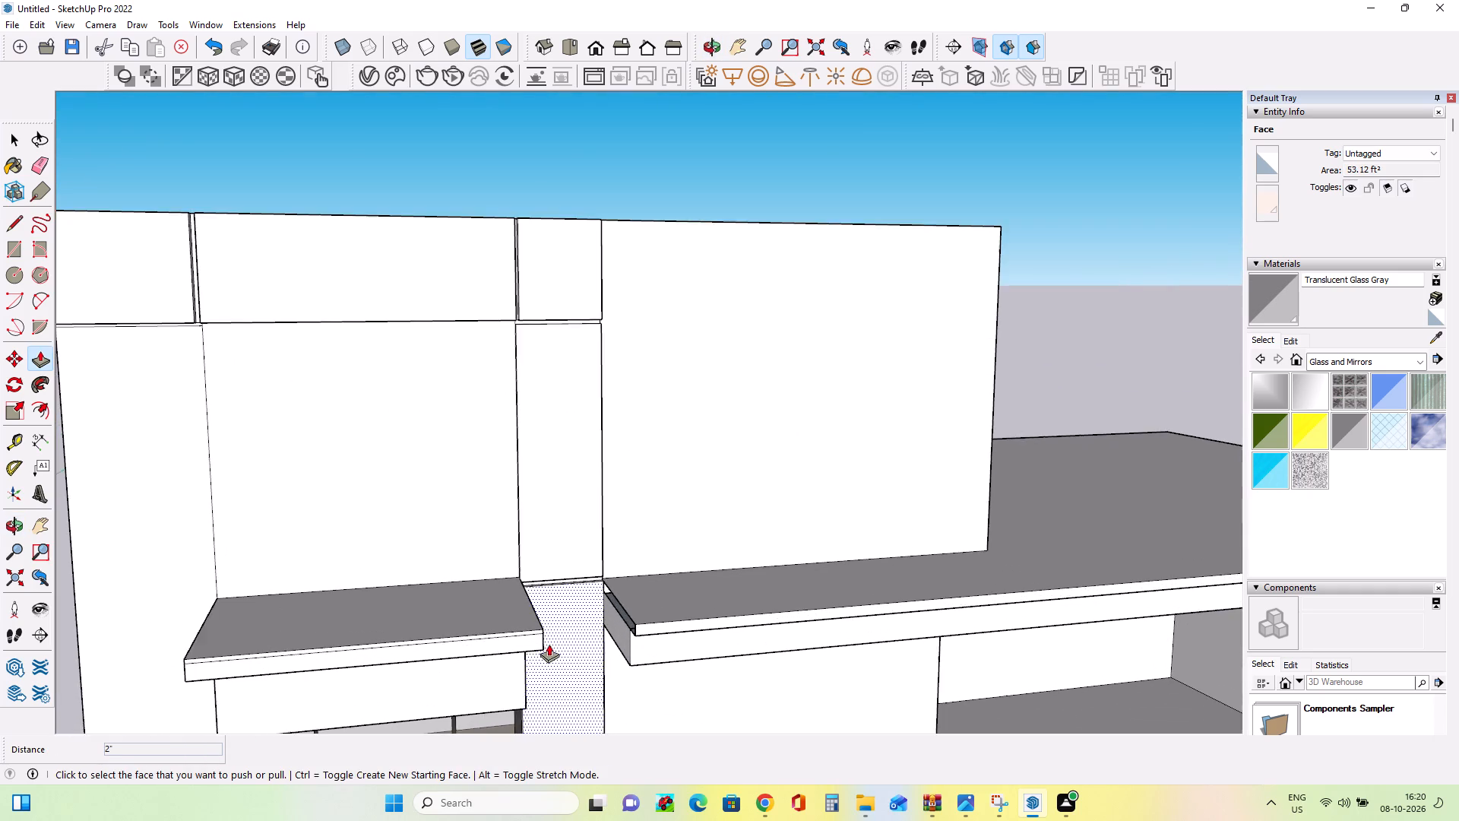
pyautogui.scroll(3, 549, 644)
pyautogui.click(582, 569)
pyautogui.click(583, 537)
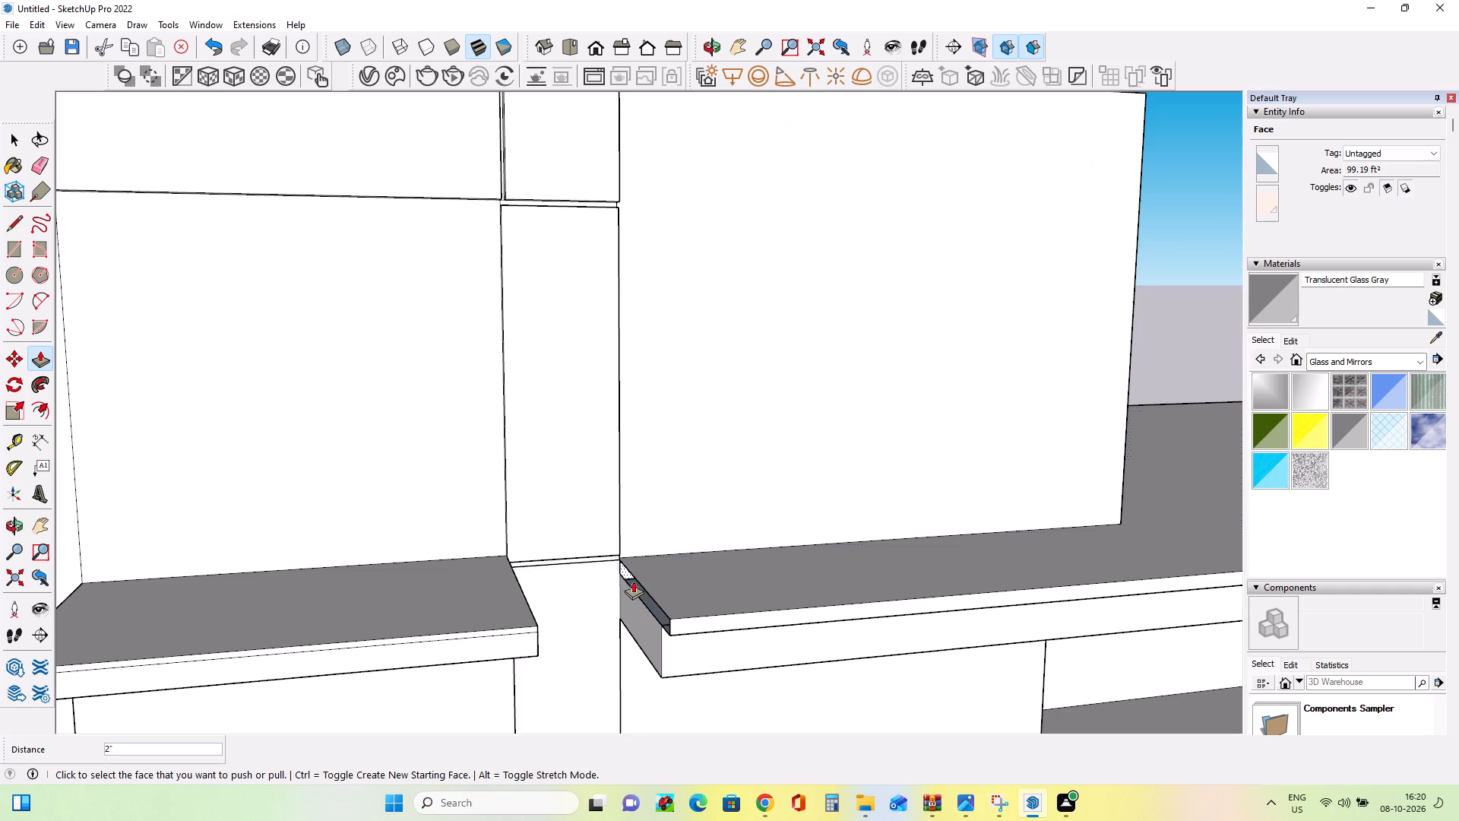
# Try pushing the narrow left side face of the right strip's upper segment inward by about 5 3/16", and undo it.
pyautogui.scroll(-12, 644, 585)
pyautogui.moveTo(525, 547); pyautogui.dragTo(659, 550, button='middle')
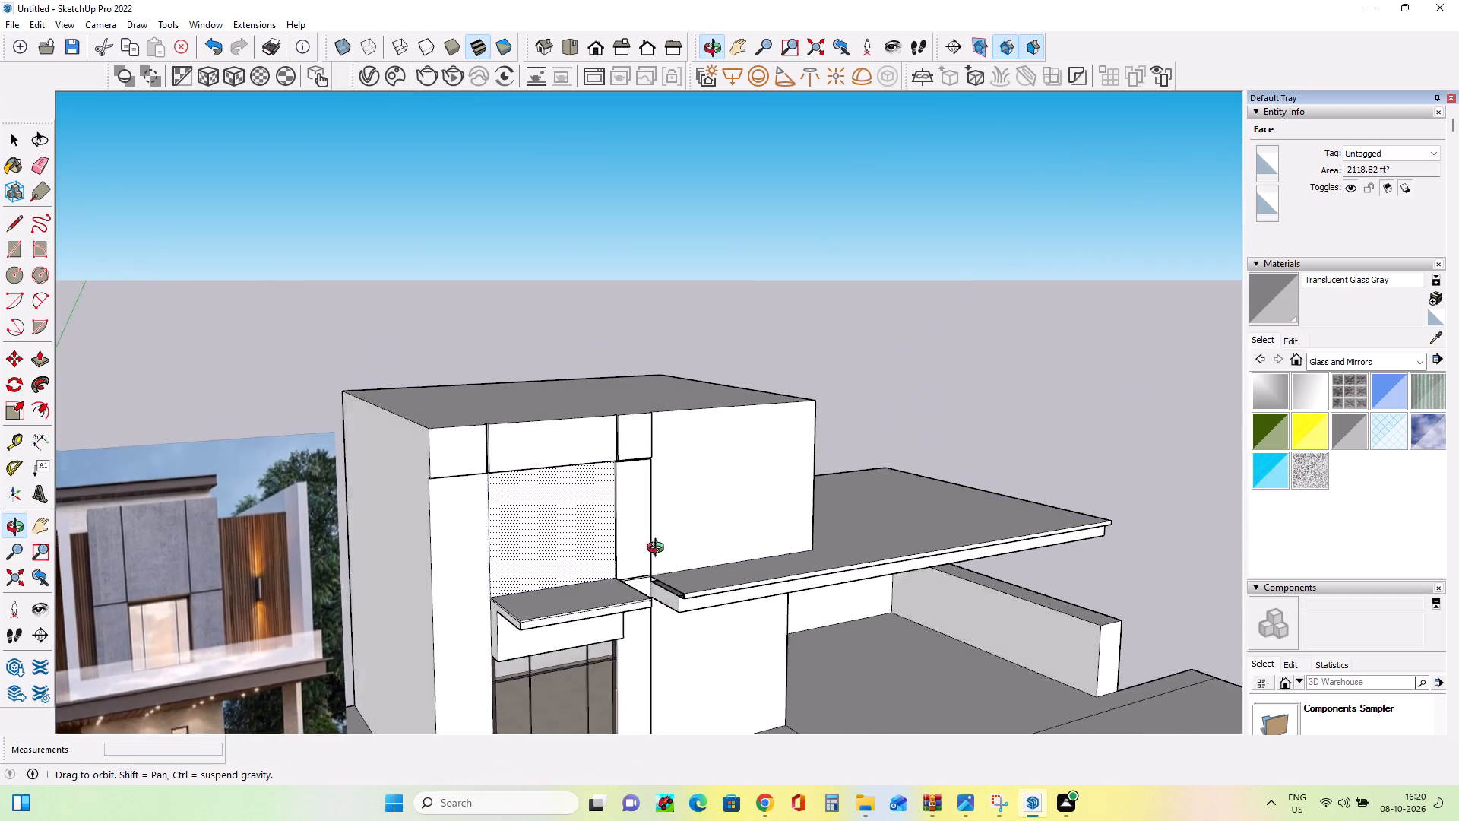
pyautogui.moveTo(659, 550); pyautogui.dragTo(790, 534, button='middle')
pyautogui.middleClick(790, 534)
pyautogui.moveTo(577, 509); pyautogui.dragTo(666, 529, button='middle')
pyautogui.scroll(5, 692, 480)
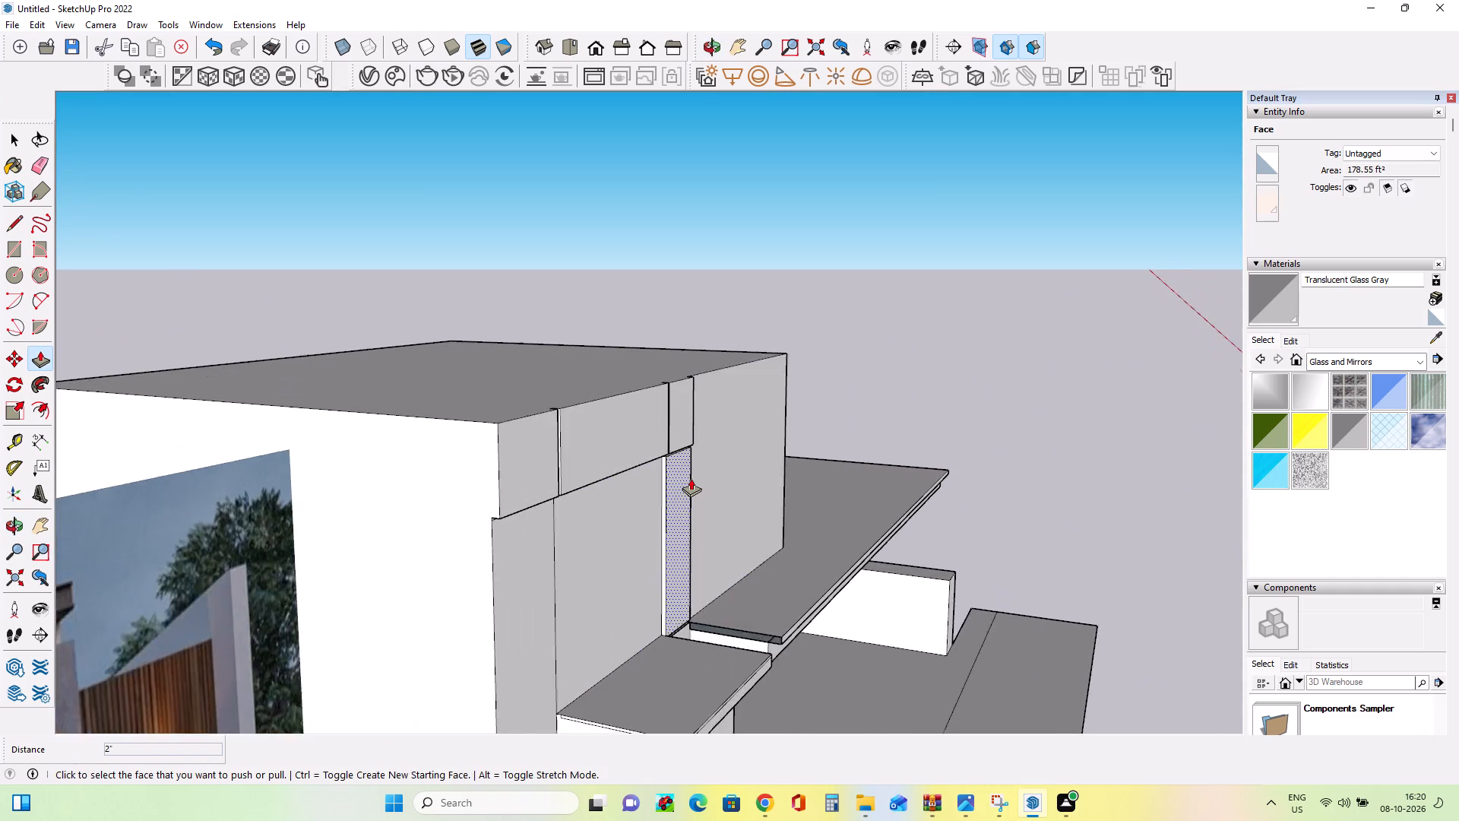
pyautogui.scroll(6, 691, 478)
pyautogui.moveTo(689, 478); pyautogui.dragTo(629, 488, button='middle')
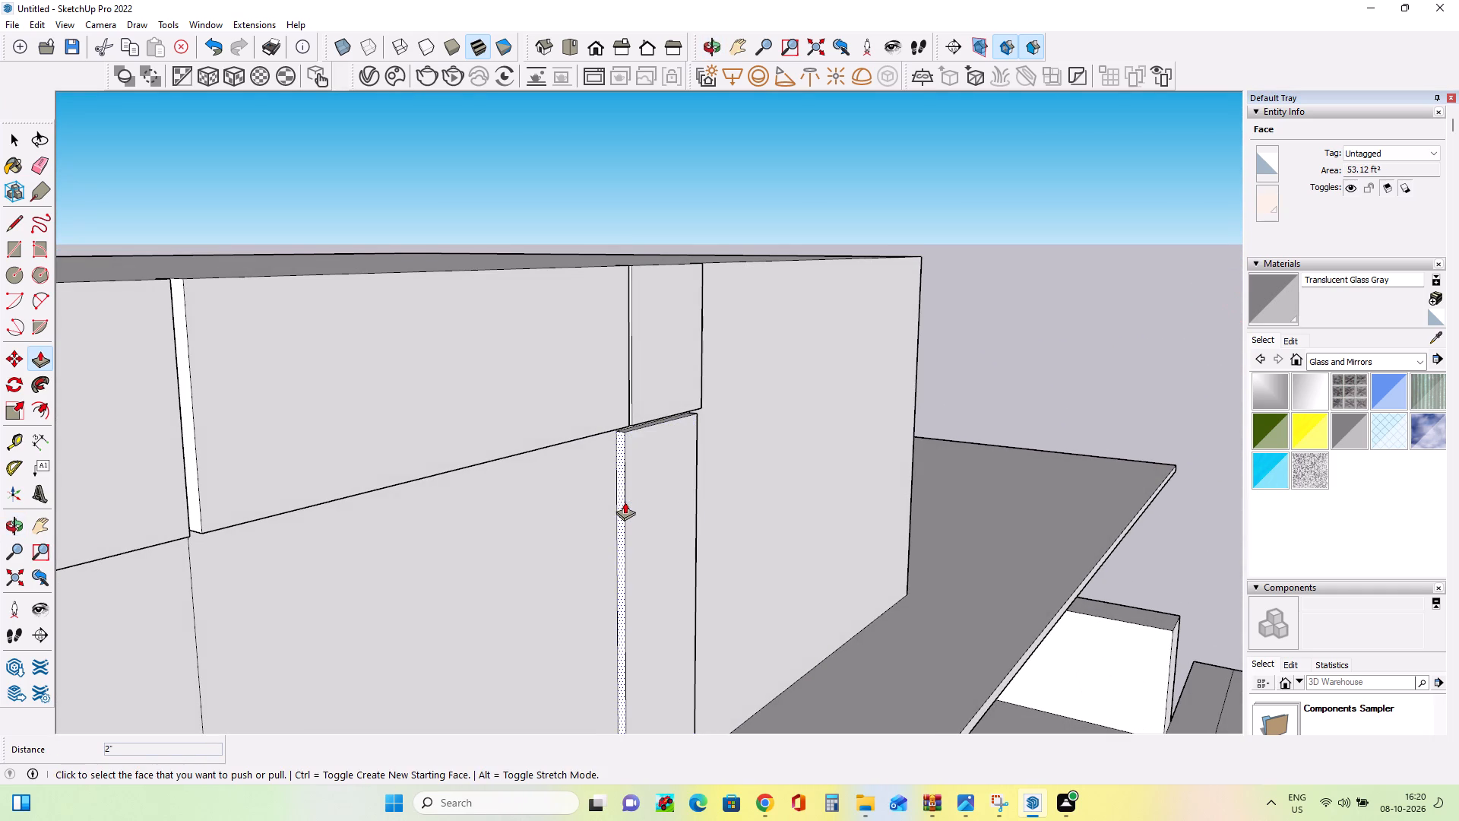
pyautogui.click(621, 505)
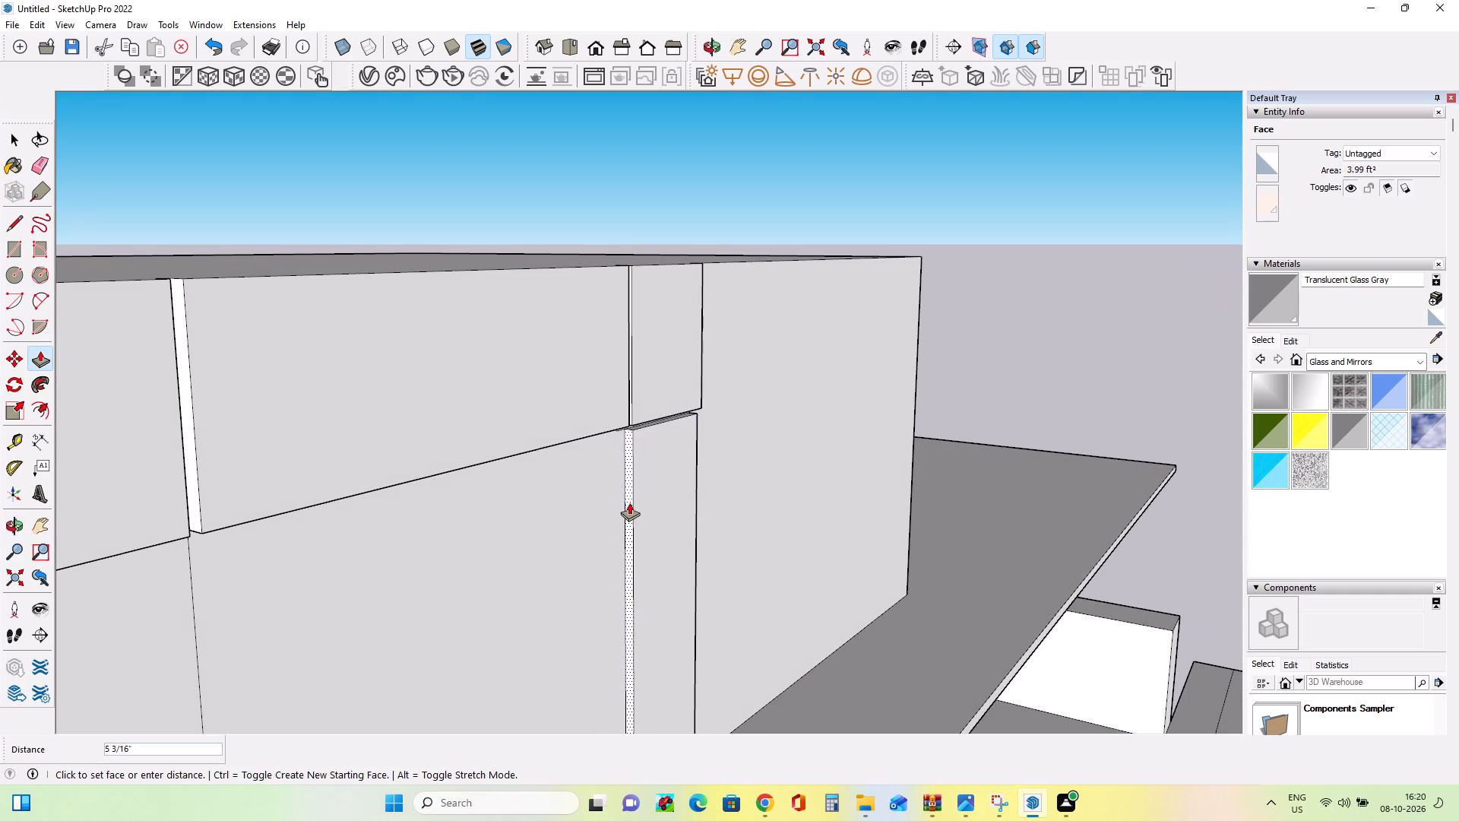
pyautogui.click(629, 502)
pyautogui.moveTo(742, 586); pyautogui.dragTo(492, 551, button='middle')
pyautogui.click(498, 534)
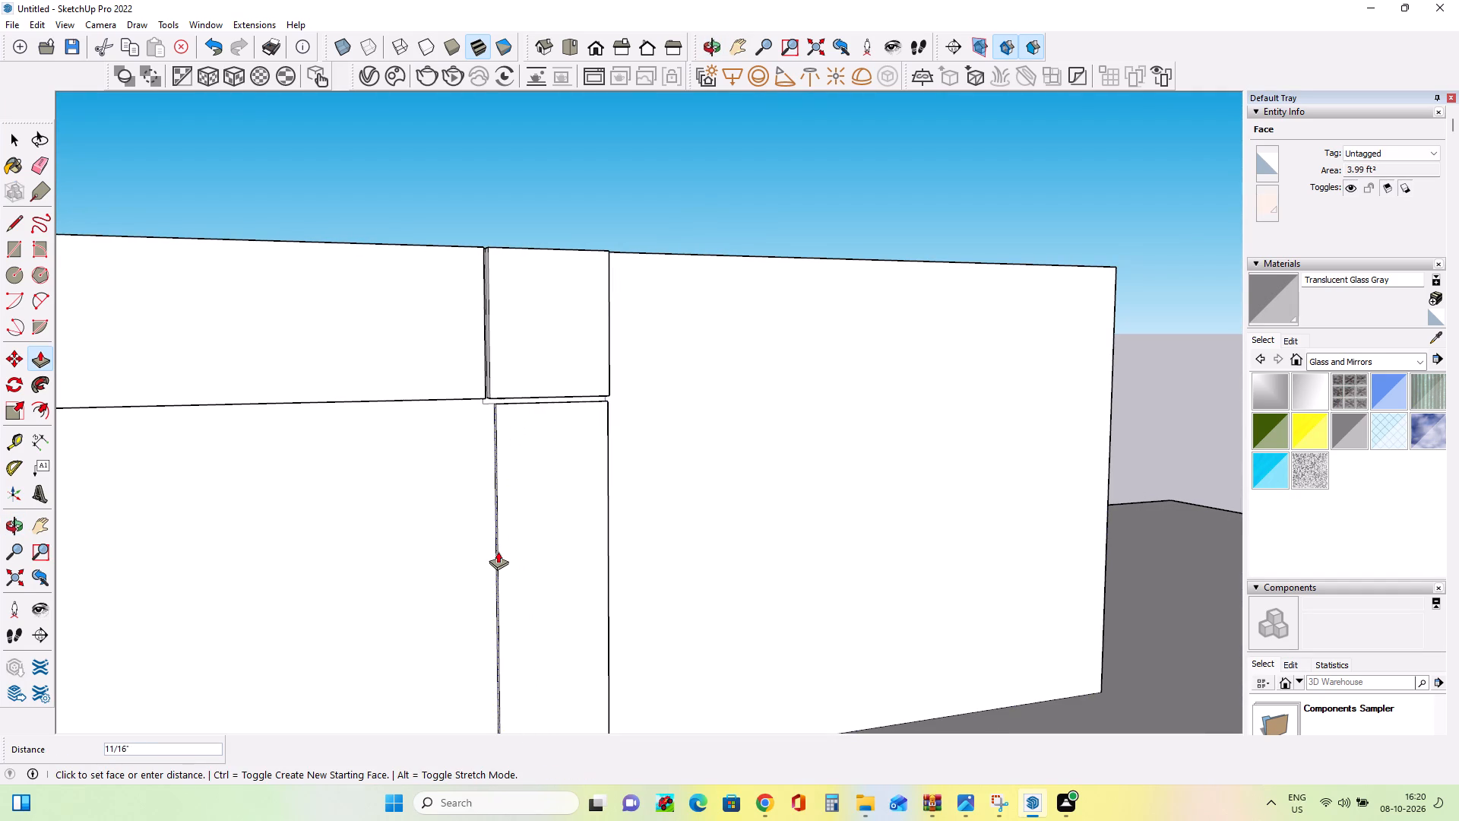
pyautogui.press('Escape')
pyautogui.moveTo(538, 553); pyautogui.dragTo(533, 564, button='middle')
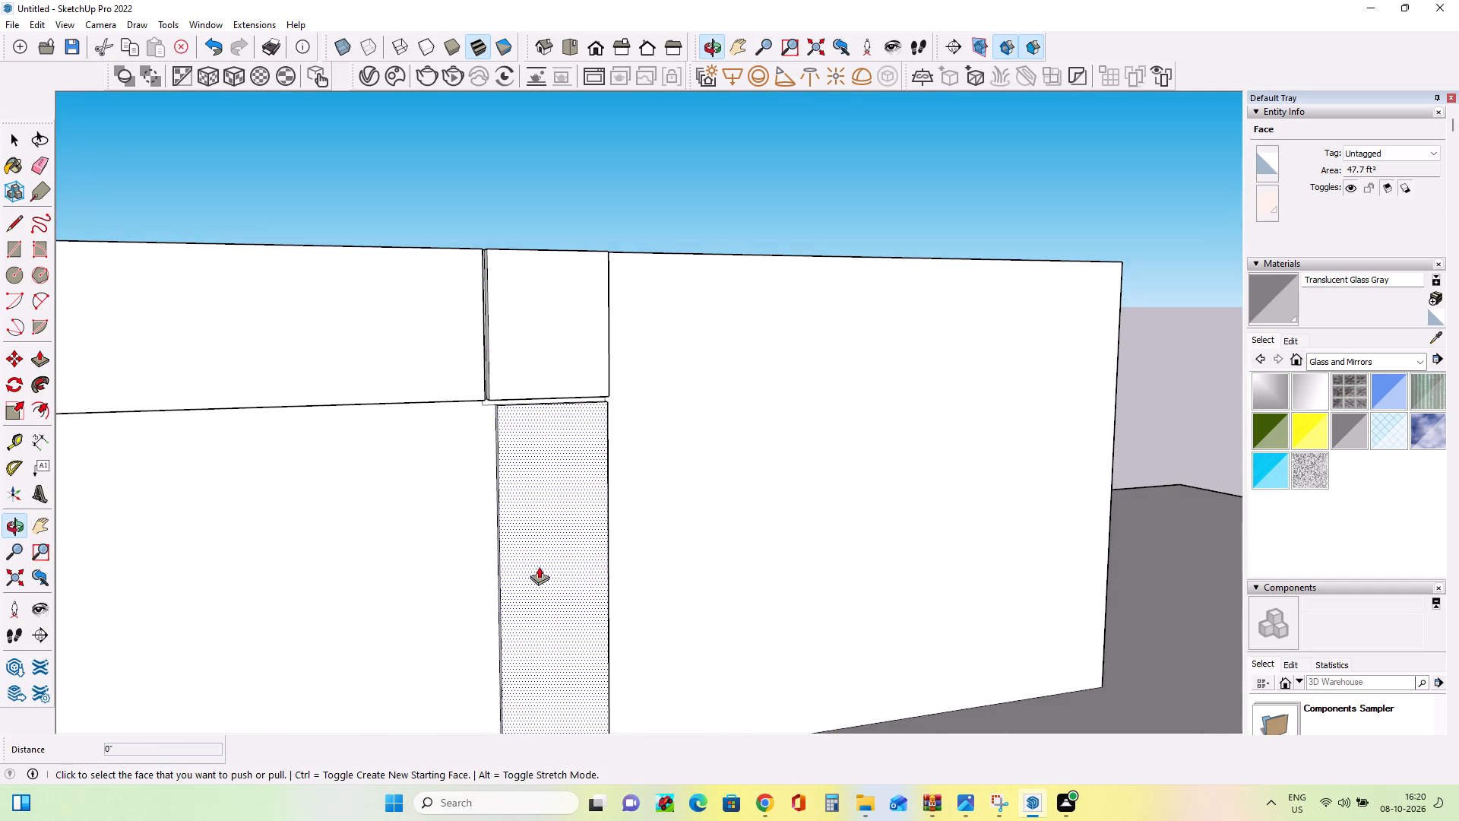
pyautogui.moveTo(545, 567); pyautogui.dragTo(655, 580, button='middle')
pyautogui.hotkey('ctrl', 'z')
# Push the top band's centre panel back 2", flush with the right strip segment below the band.
pyautogui.moveTo(598, 575); pyautogui.dragTo(538, 569, button='middle')
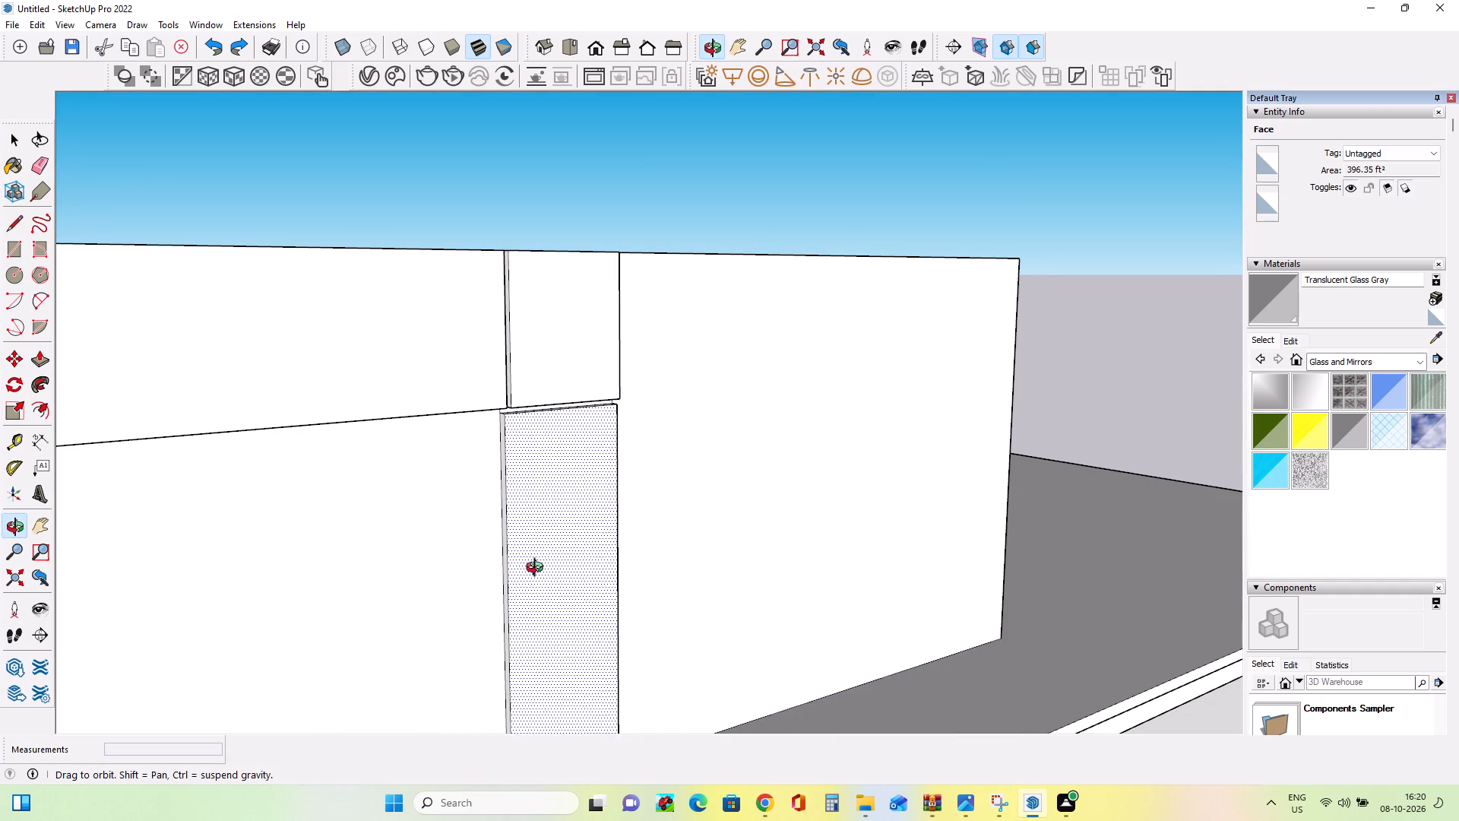
pyautogui.moveTo(538, 569); pyautogui.dragTo(381, 576, button='middle')
pyautogui.scroll(-6, 551, 594)
pyautogui.scroll(1, 551, 594)
pyautogui.scroll(-5, 551, 594)
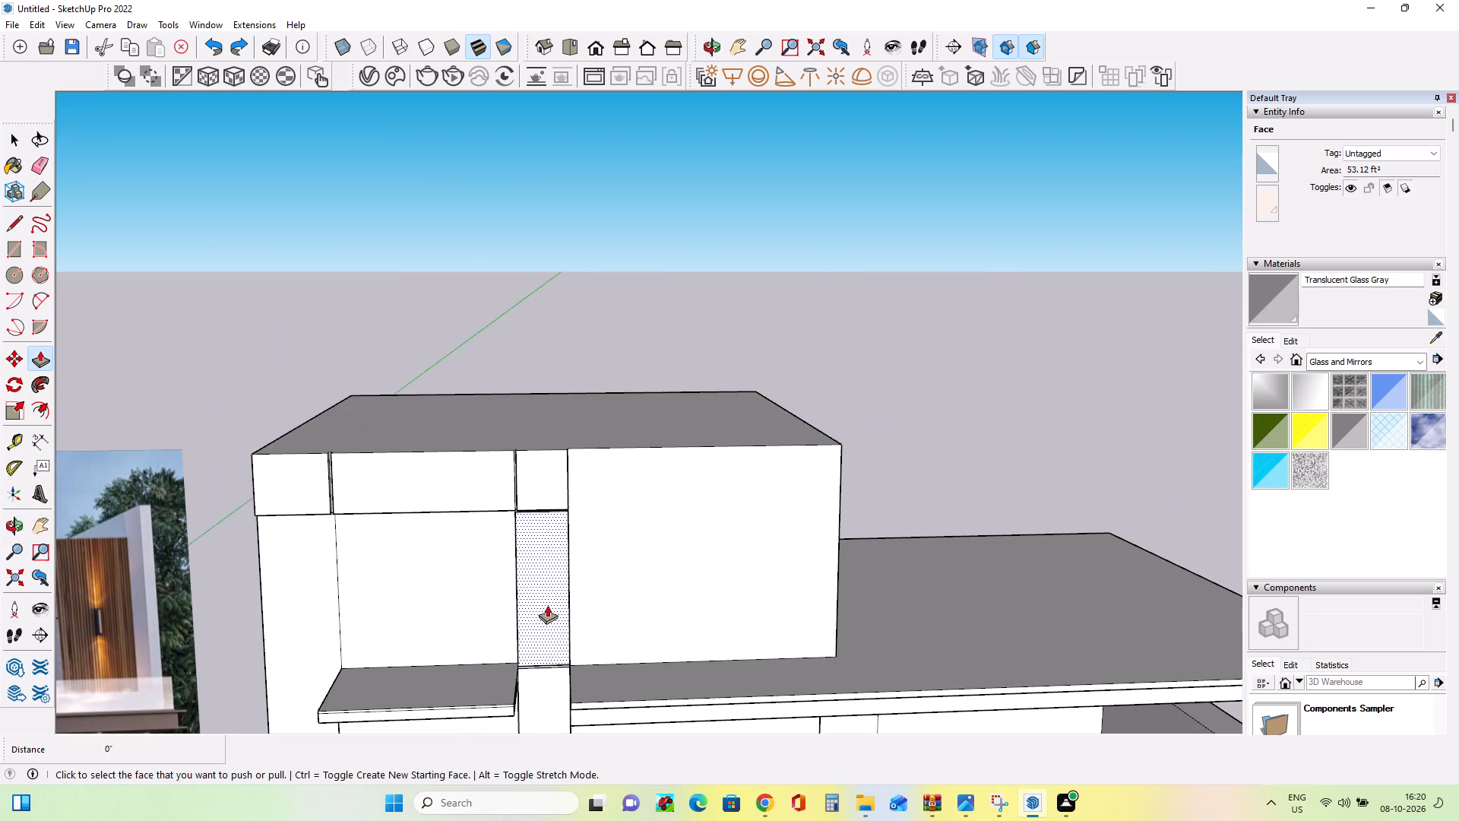
pyautogui.moveTo(396, 653); pyautogui.dragTo(448, 645, button='middle')
pyautogui.scroll(-1, 447, 645)
pyautogui.scroll(4, 454, 618)
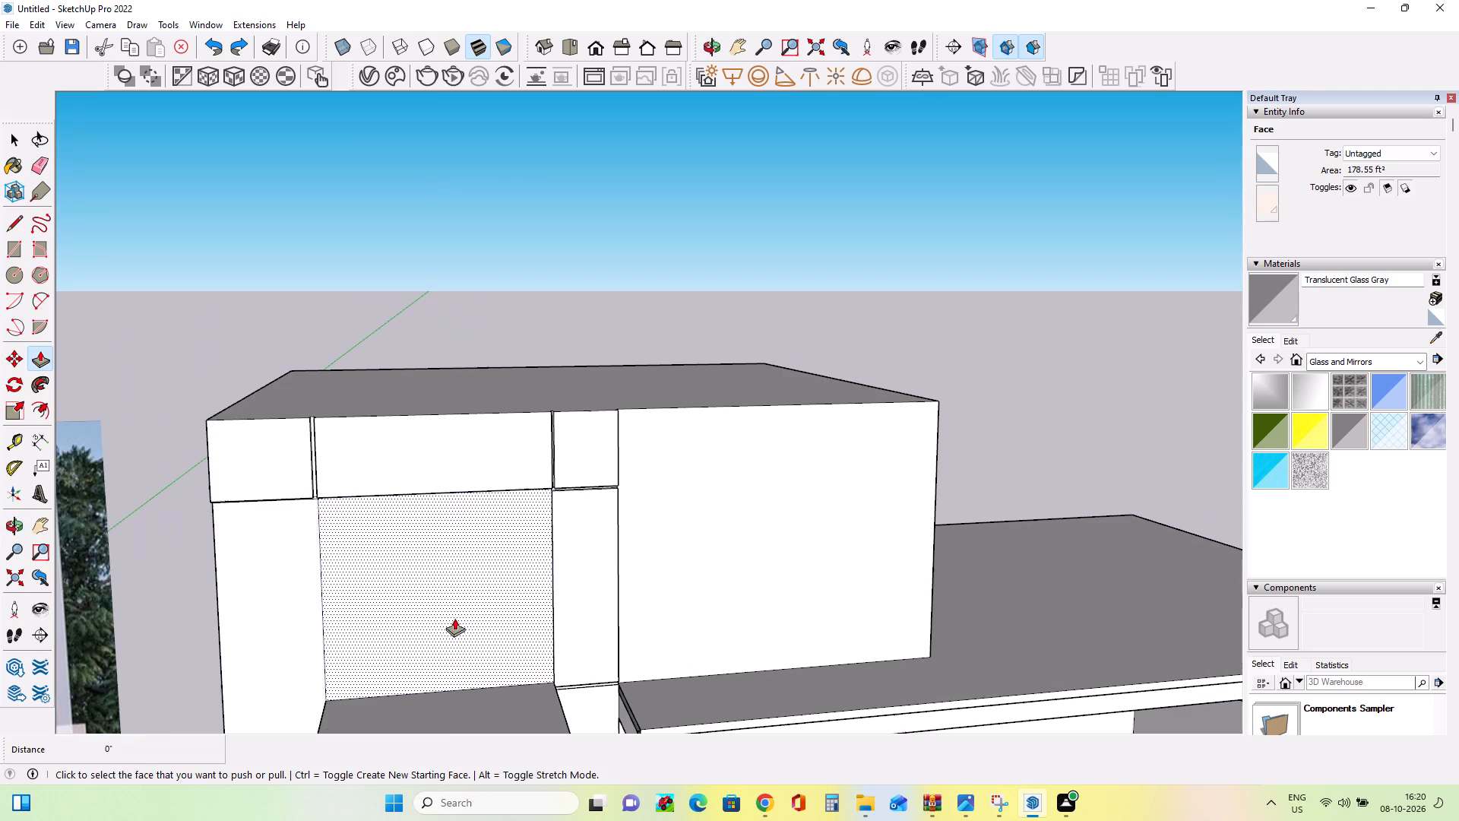
pyautogui.moveTo(518, 514); pyautogui.dragTo(580, 555, button='middle')
pyautogui.click(370, 483)
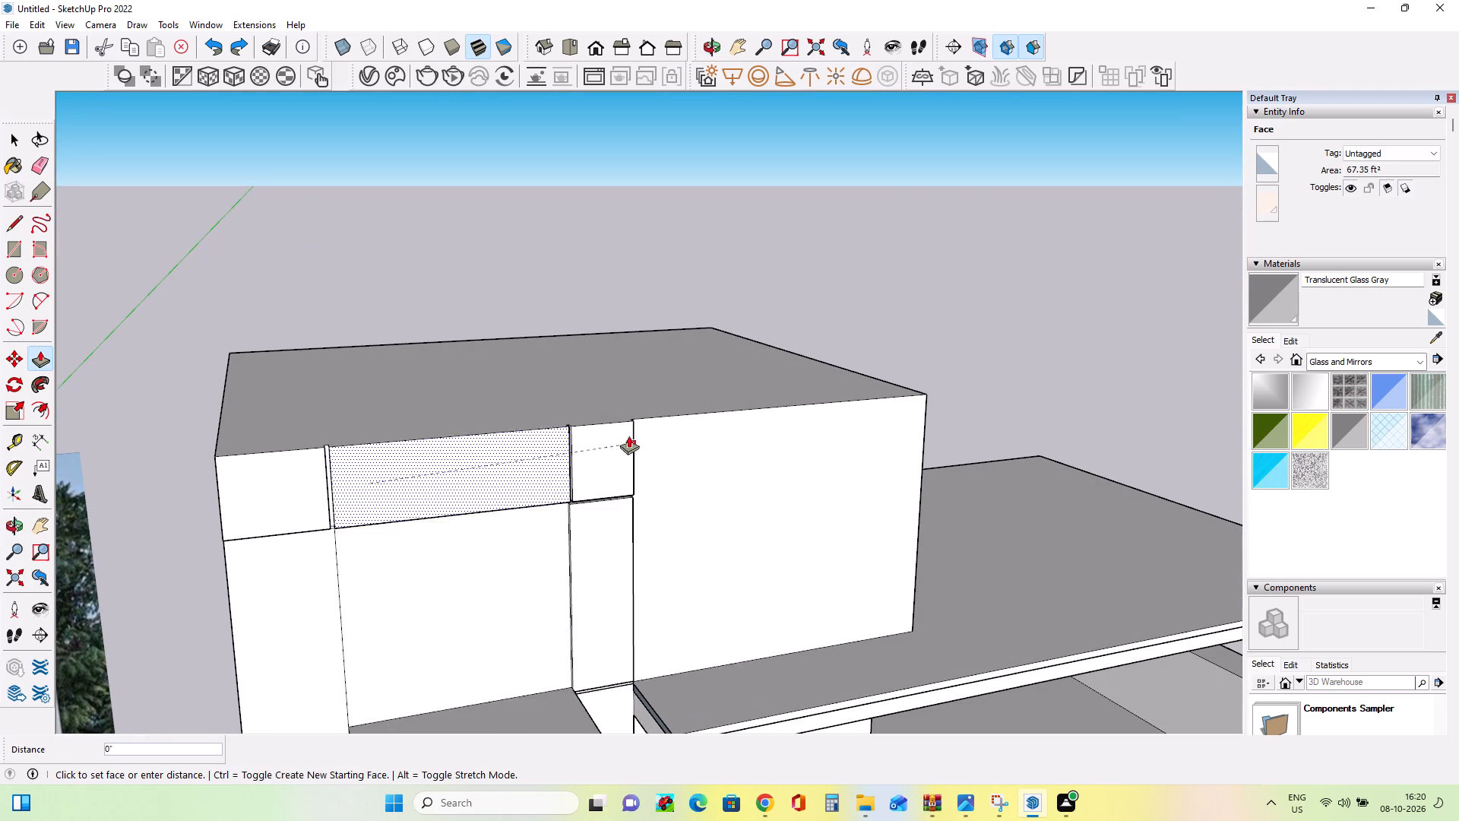
pyautogui.click(607, 424)
pyautogui.moveTo(551, 542); pyautogui.dragTo(631, 527, button='middle')
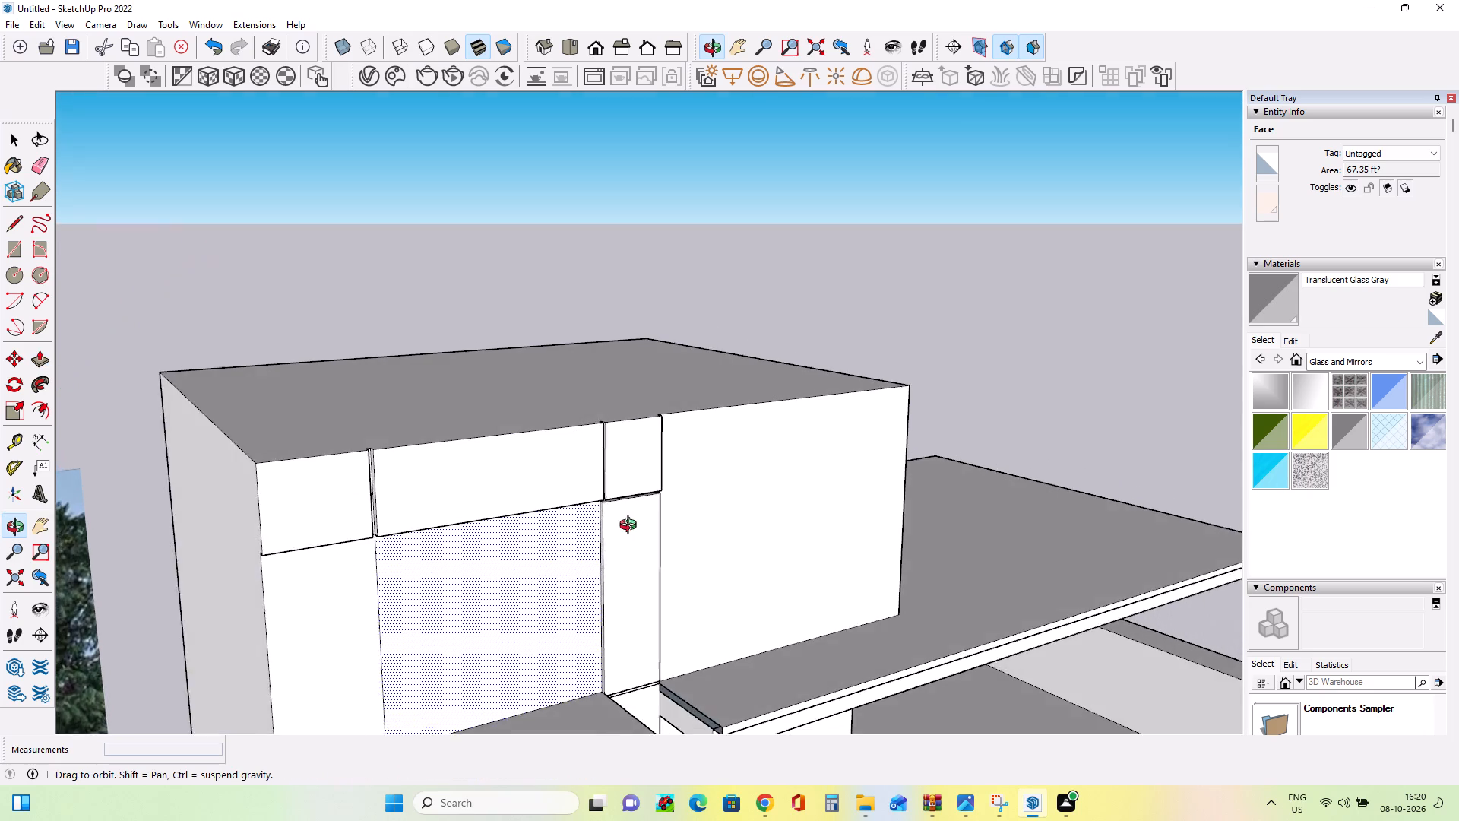
pyautogui.moveTo(631, 527); pyautogui.dragTo(674, 534, button='middle')
pyautogui.click(603, 469)
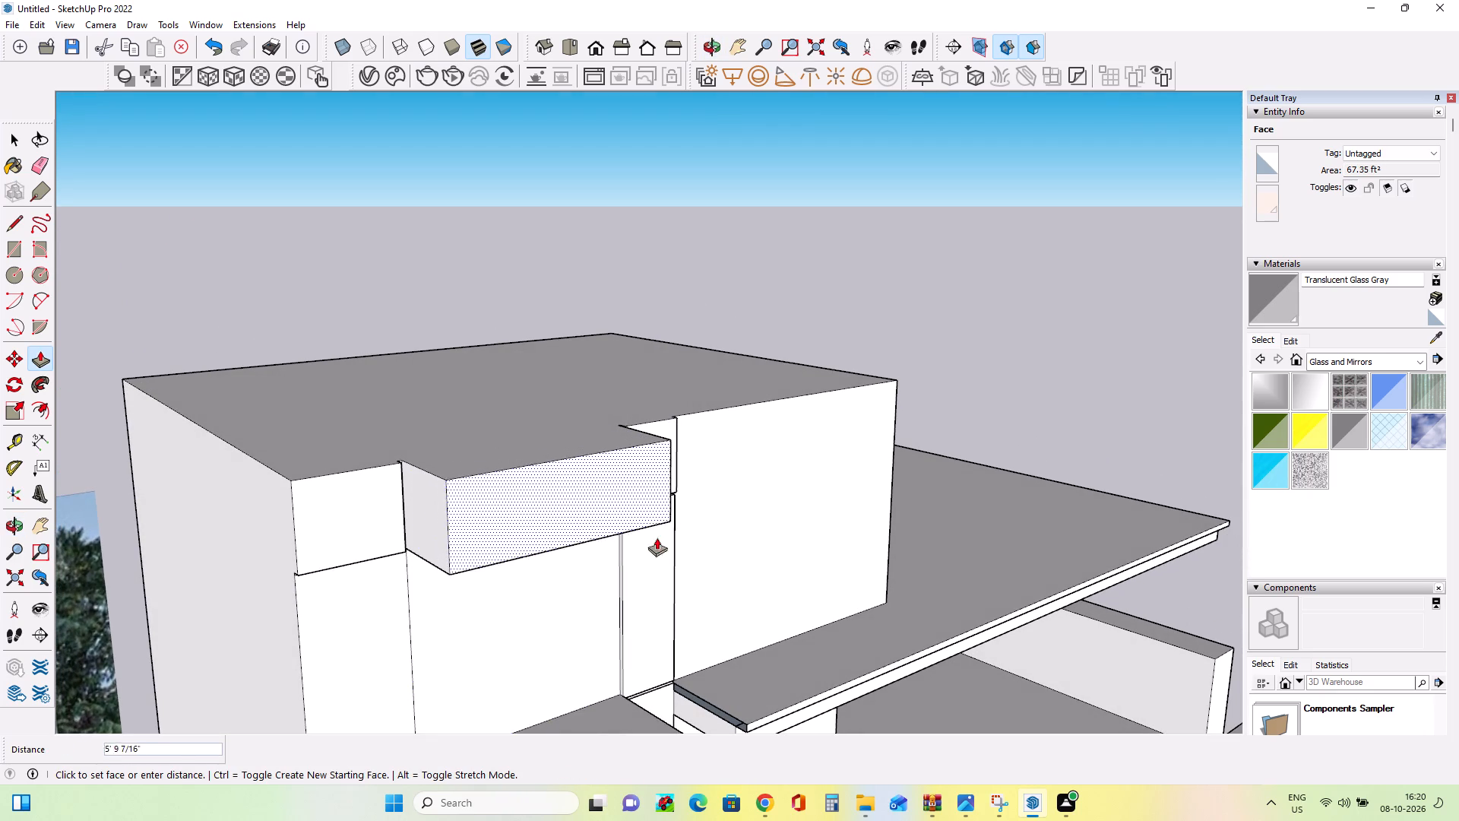
pyautogui.click(641, 568)
# Push the top band's right panel back by 1 3/4" and a further 1/4", flush with the centre panel.
pyautogui.middleClick(636, 563)
pyautogui.moveTo(669, 586); pyautogui.dragTo(778, 589, button='middle')
pyautogui.scroll(1, 657, 499)
pyautogui.moveTo(657, 499); pyautogui.dragTo(673, 504, button='middle')
pyautogui.scroll(3, 520, 534)
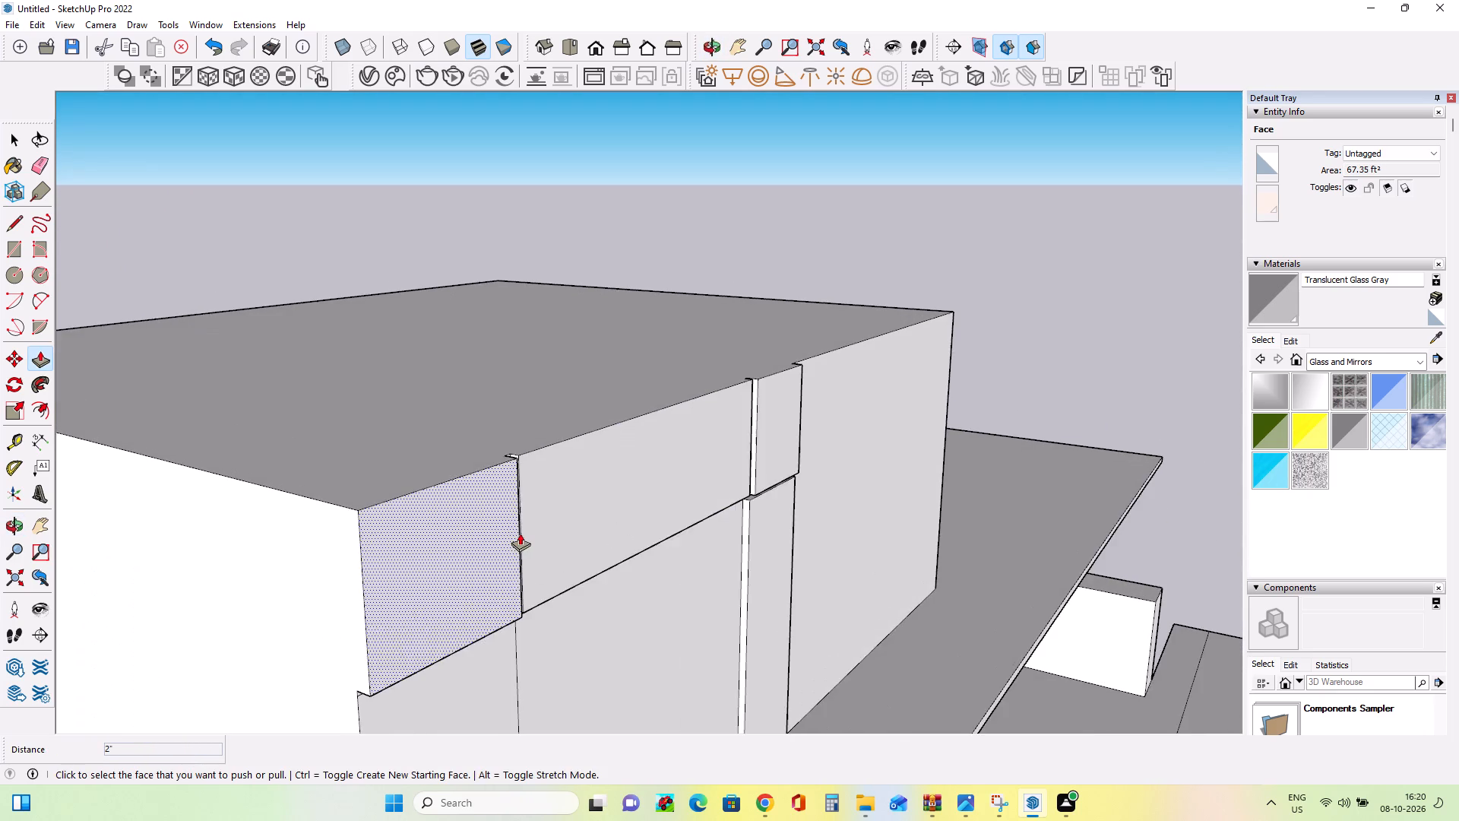
pyautogui.scroll(3, 520, 533)
pyautogui.scroll(-1, 521, 533)
pyautogui.scroll(2, 522, 532)
pyautogui.moveTo(523, 532); pyautogui.dragTo(461, 550, button='middle')
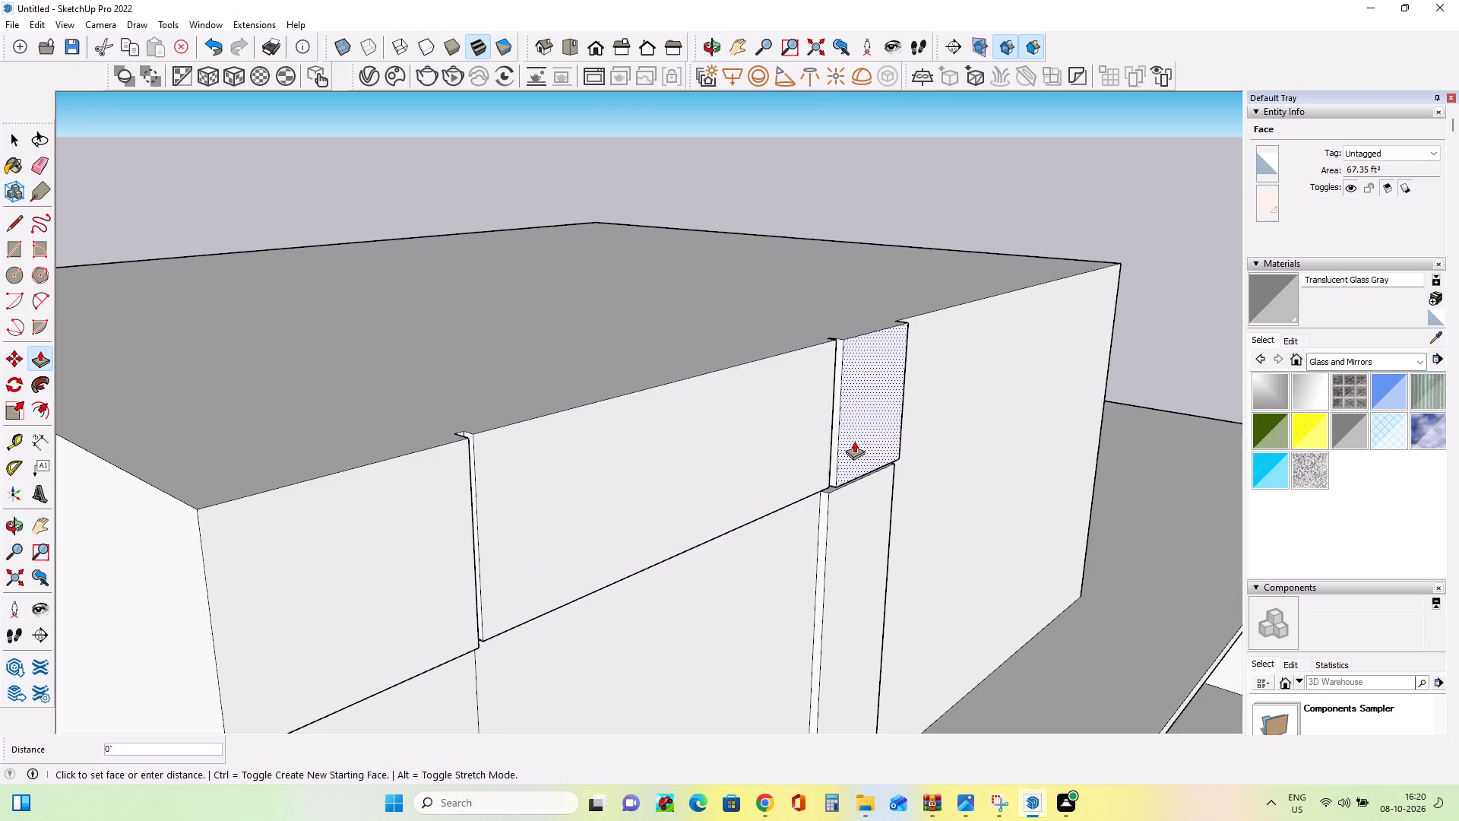
pyautogui.click(854, 441)
pyautogui.click(851, 436)
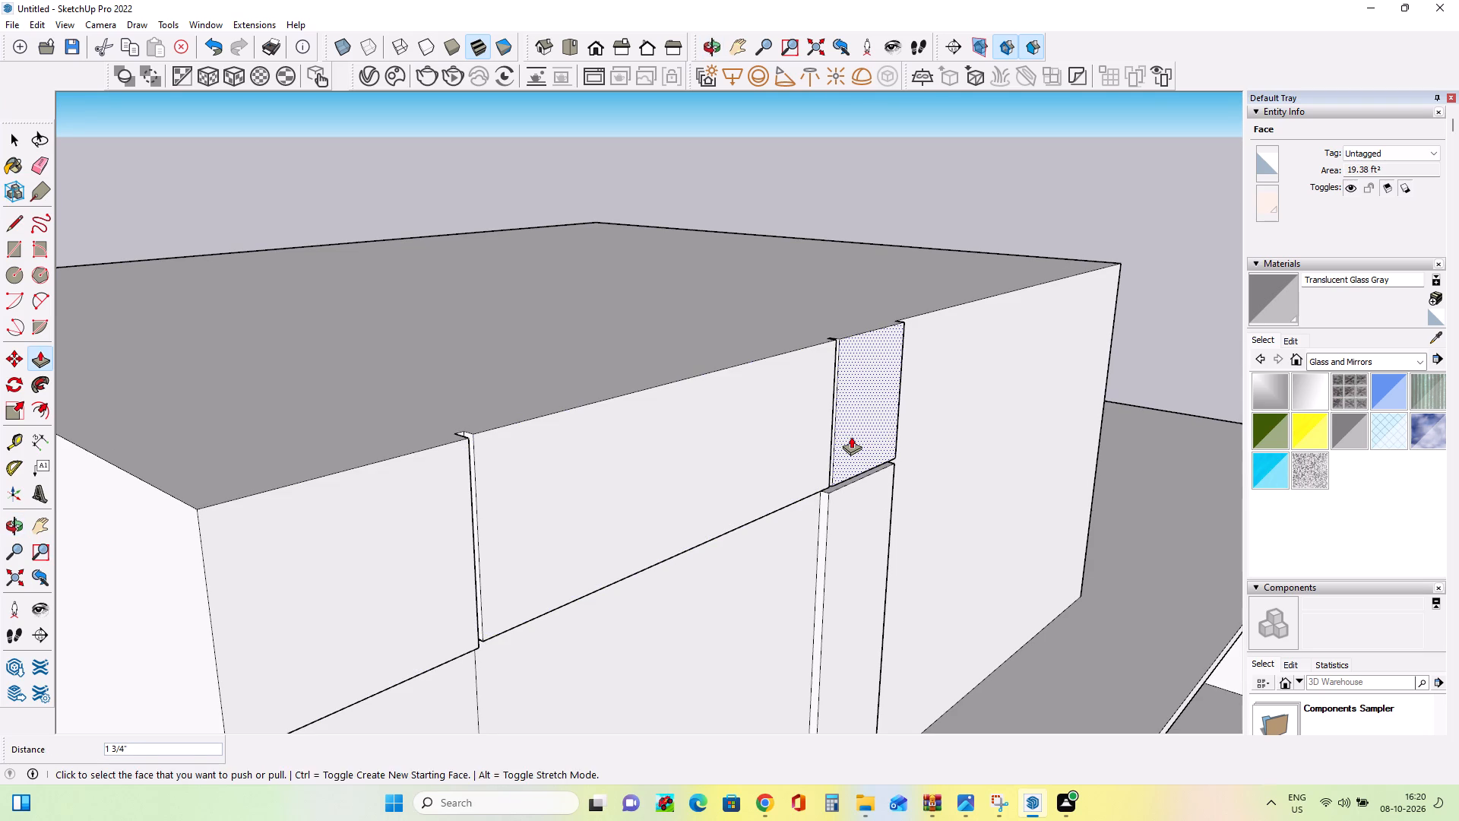
pyautogui.moveTo(914, 487); pyautogui.dragTo(647, 496, button='middle')
pyautogui.click(786, 554)
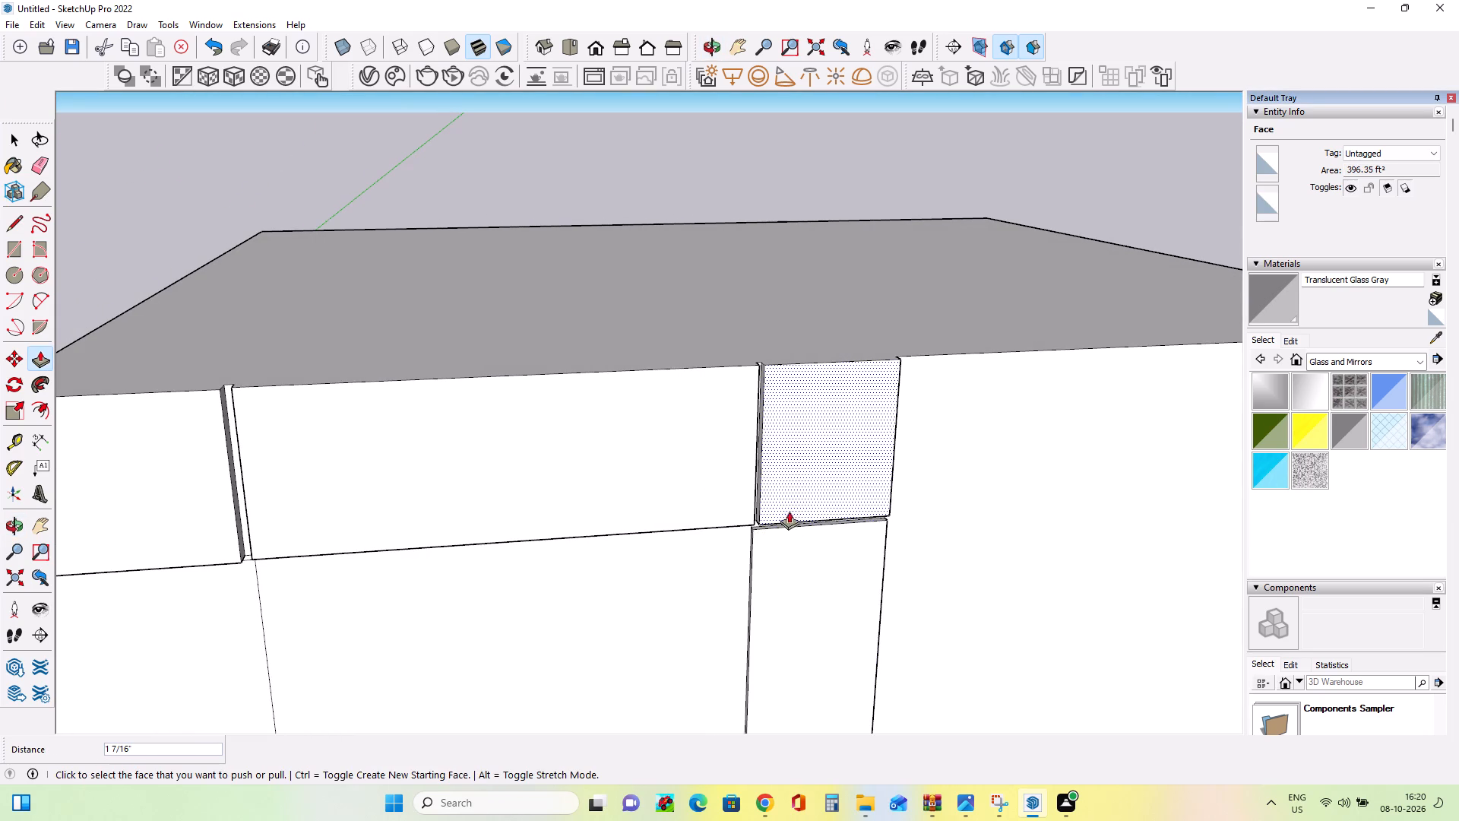
pyautogui.click(790, 504)
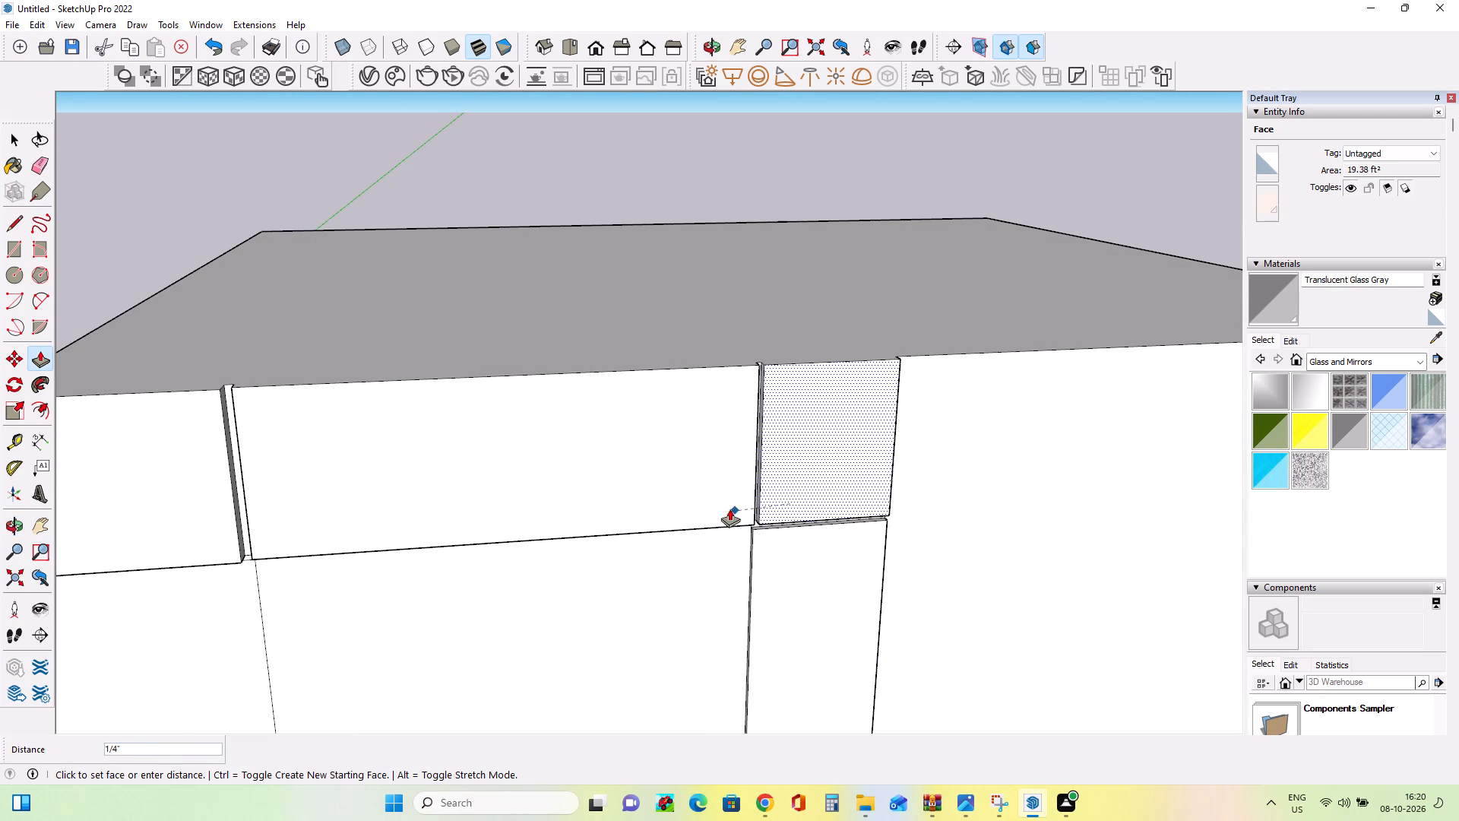
pyautogui.click(729, 509)
pyautogui.moveTo(809, 563); pyautogui.dragTo(1015, 480, button='middle')
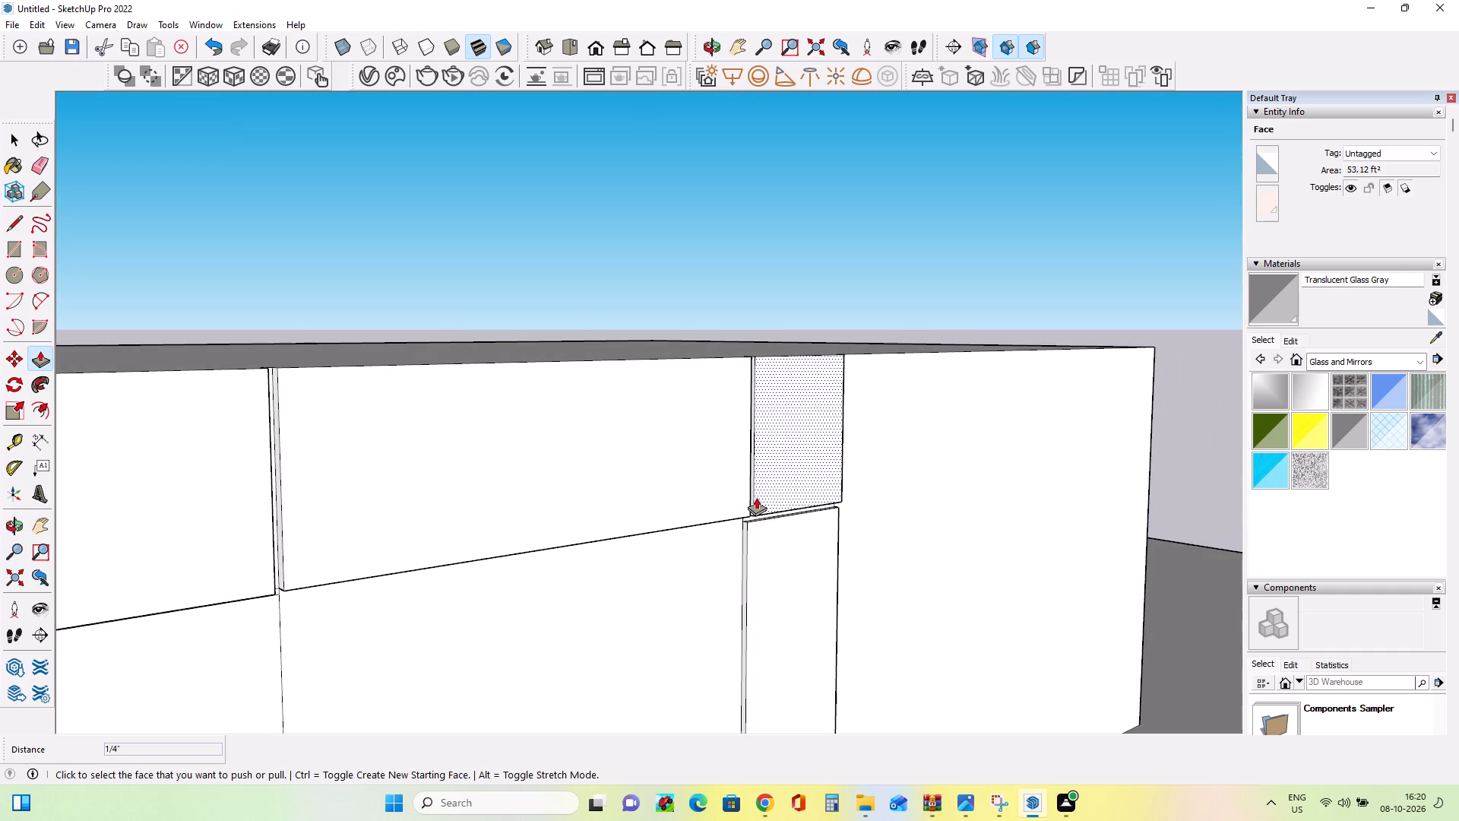
pyautogui.moveTo(764, 512); pyautogui.dragTo(832, 566, button='middle')
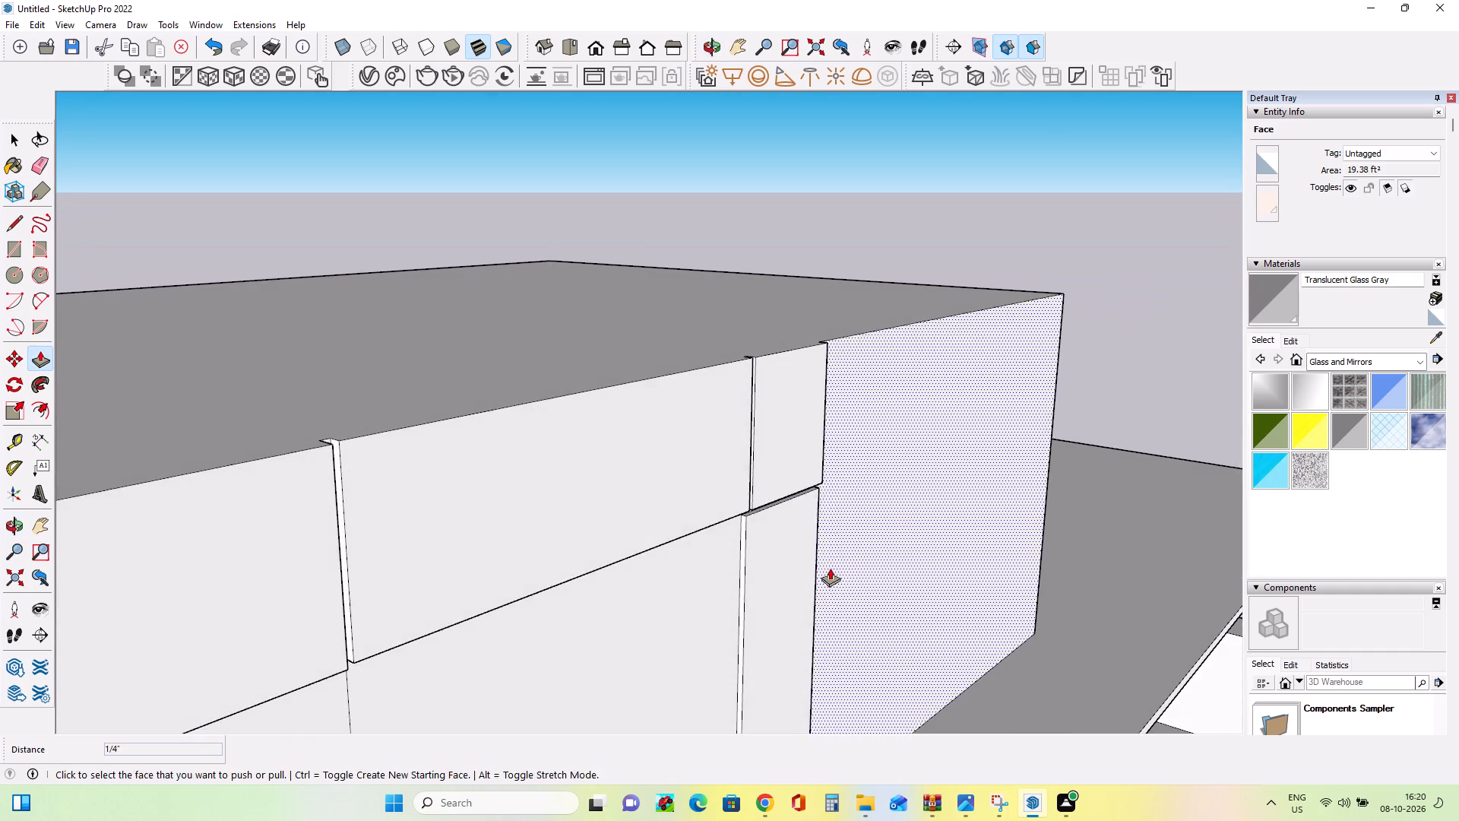
# Examine the upper-storey front wall panels and the window canopy against the reference elevation image.
pyautogui.moveTo(830, 568); pyautogui.dragTo(593, 553, button='middle')
pyautogui.scroll(-16, 602, 557)
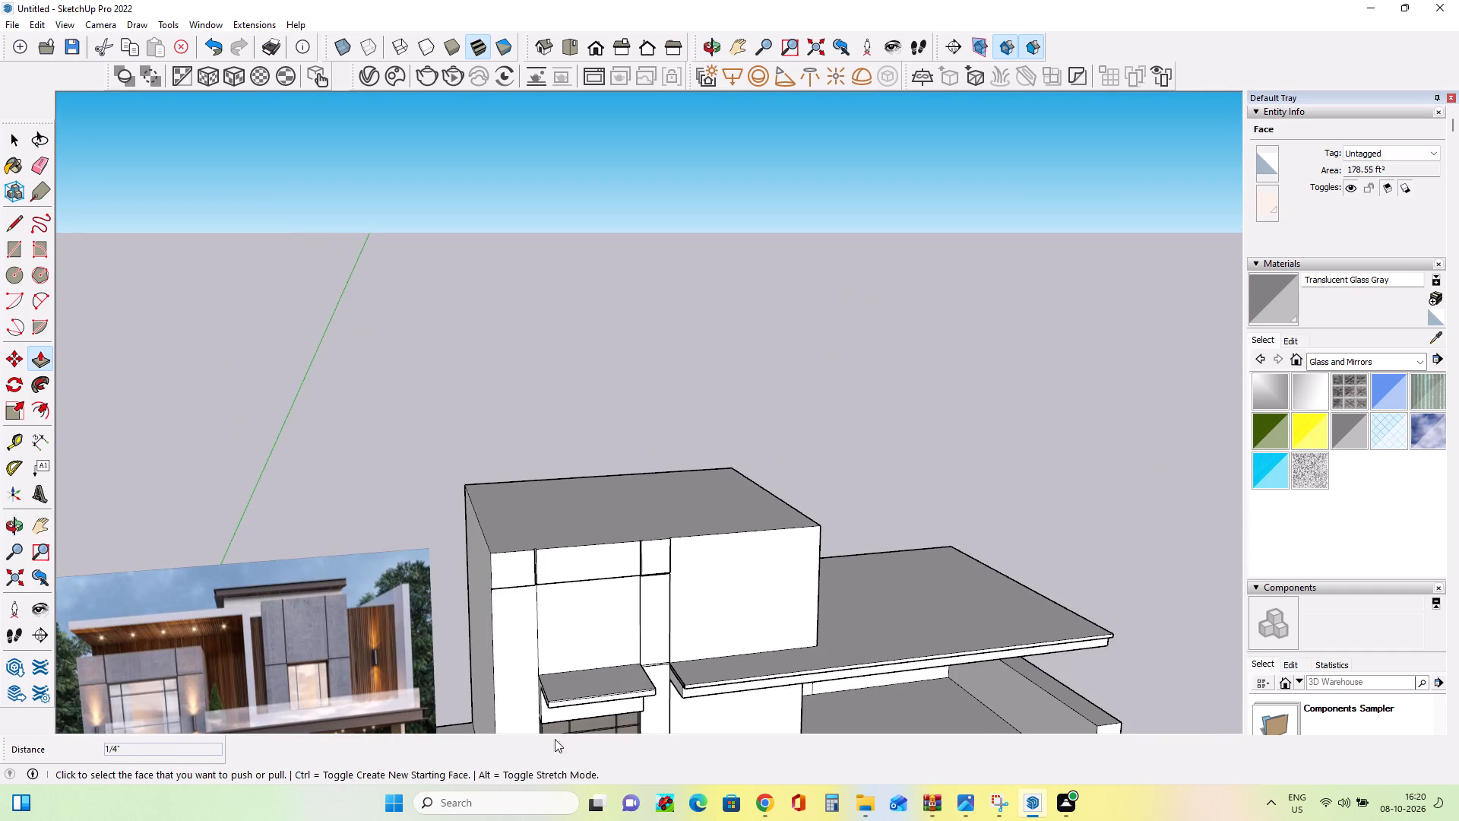
pyautogui.scroll(3, 552, 721)
pyautogui.moveTo(560, 698); pyautogui.dragTo(559, 685, button='middle')
pyautogui.scroll(-3, 559, 683)
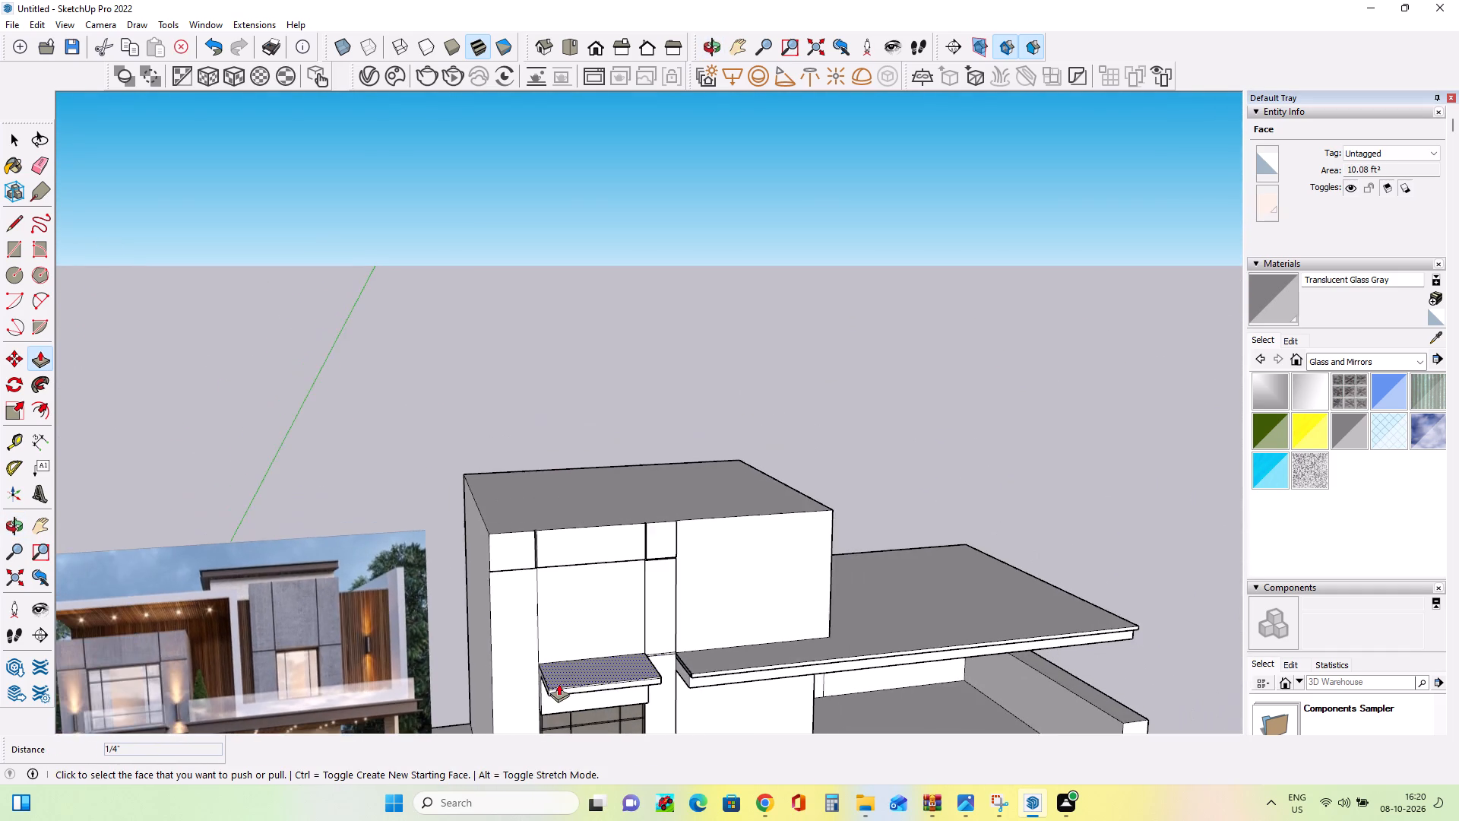
pyautogui.scroll(-3, 559, 683)
pyautogui.click(33, 531)
pyautogui.moveTo(581, 653); pyautogui.dragTo(584, 613)
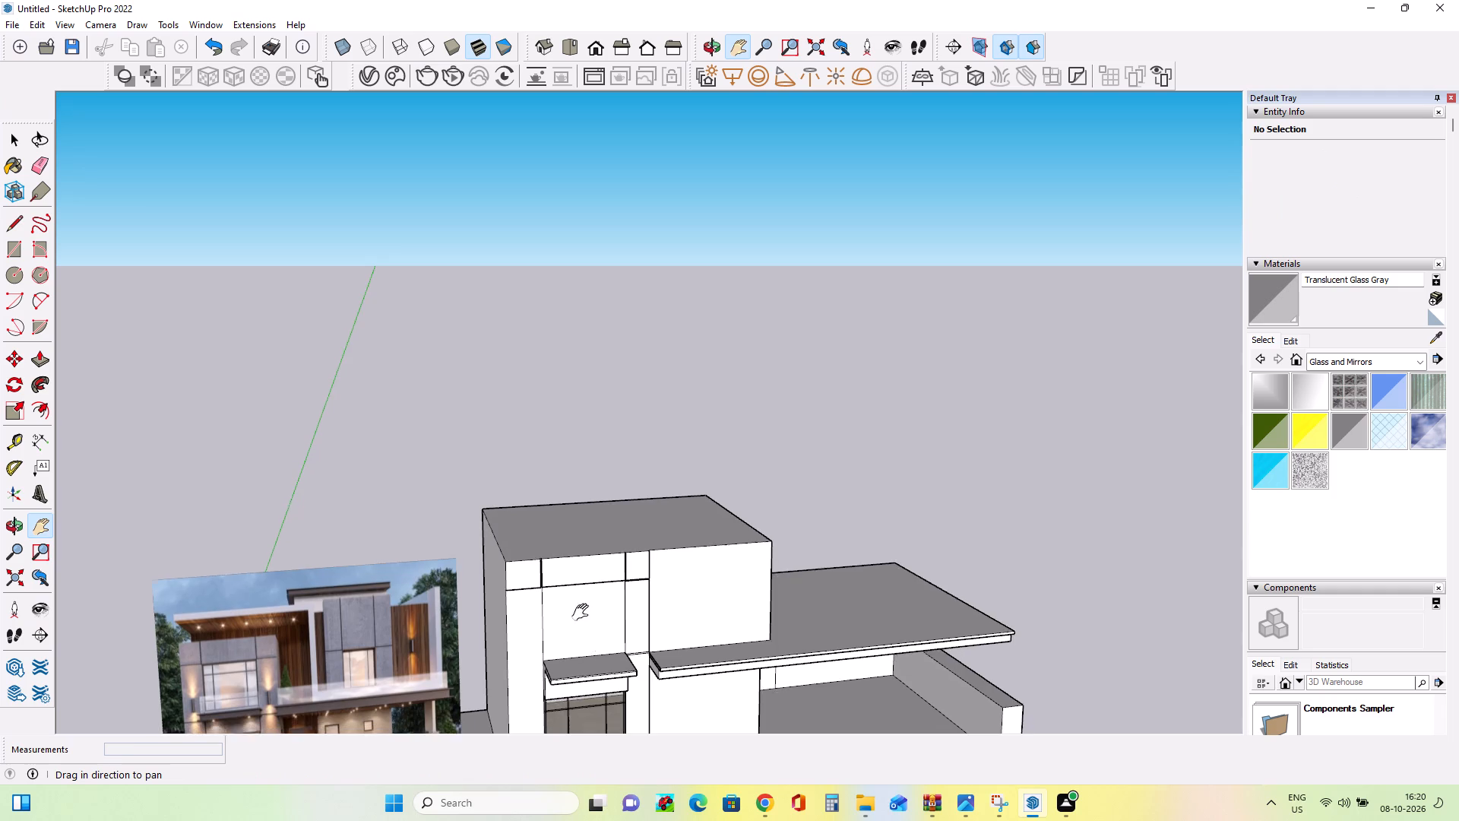
pyautogui.moveTo(584, 613); pyautogui.dragTo(601, 496)
pyautogui.scroll(15, 520, 547)
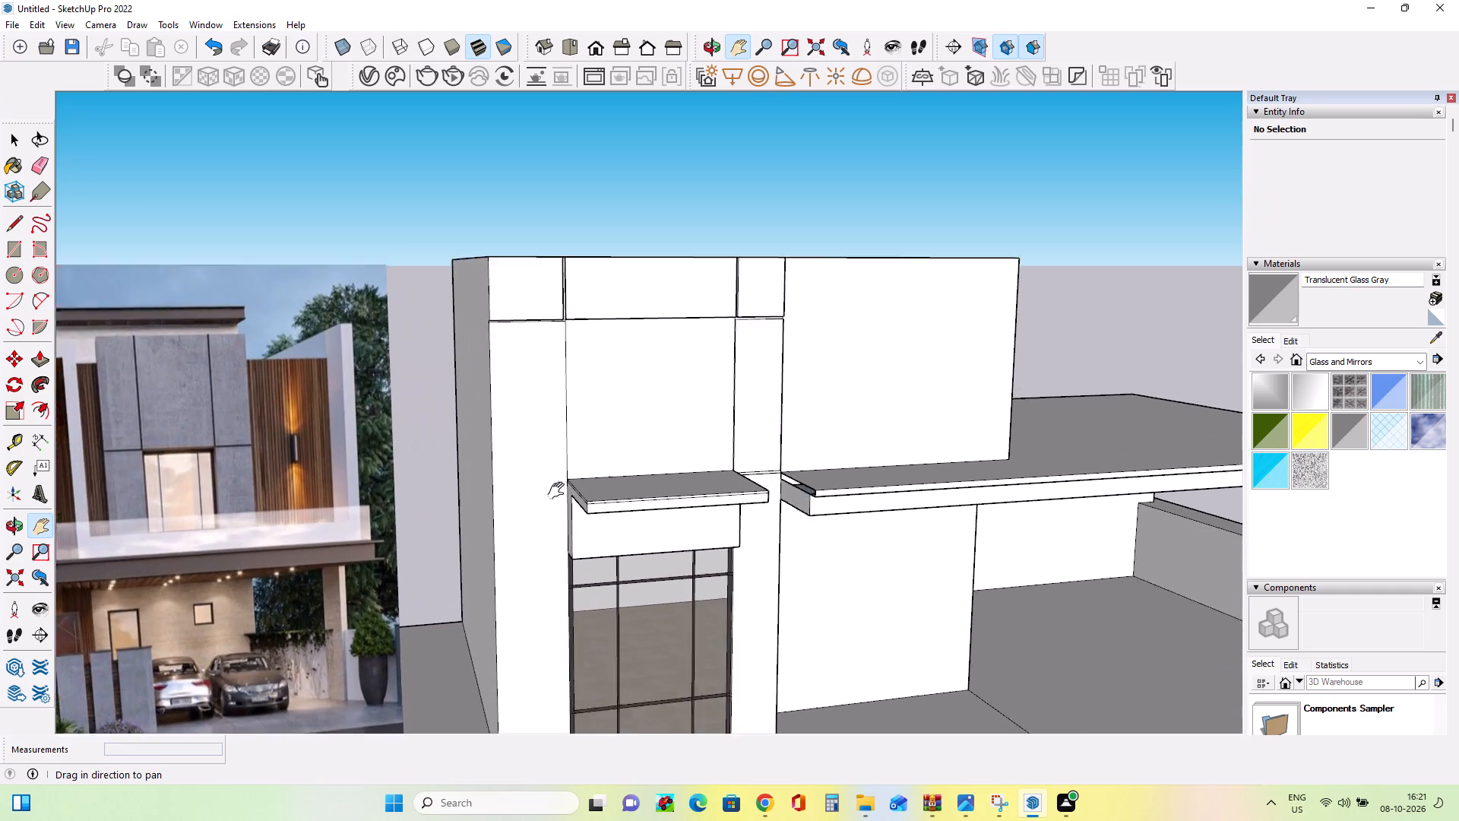
pyautogui.scroll(2, 559, 491)
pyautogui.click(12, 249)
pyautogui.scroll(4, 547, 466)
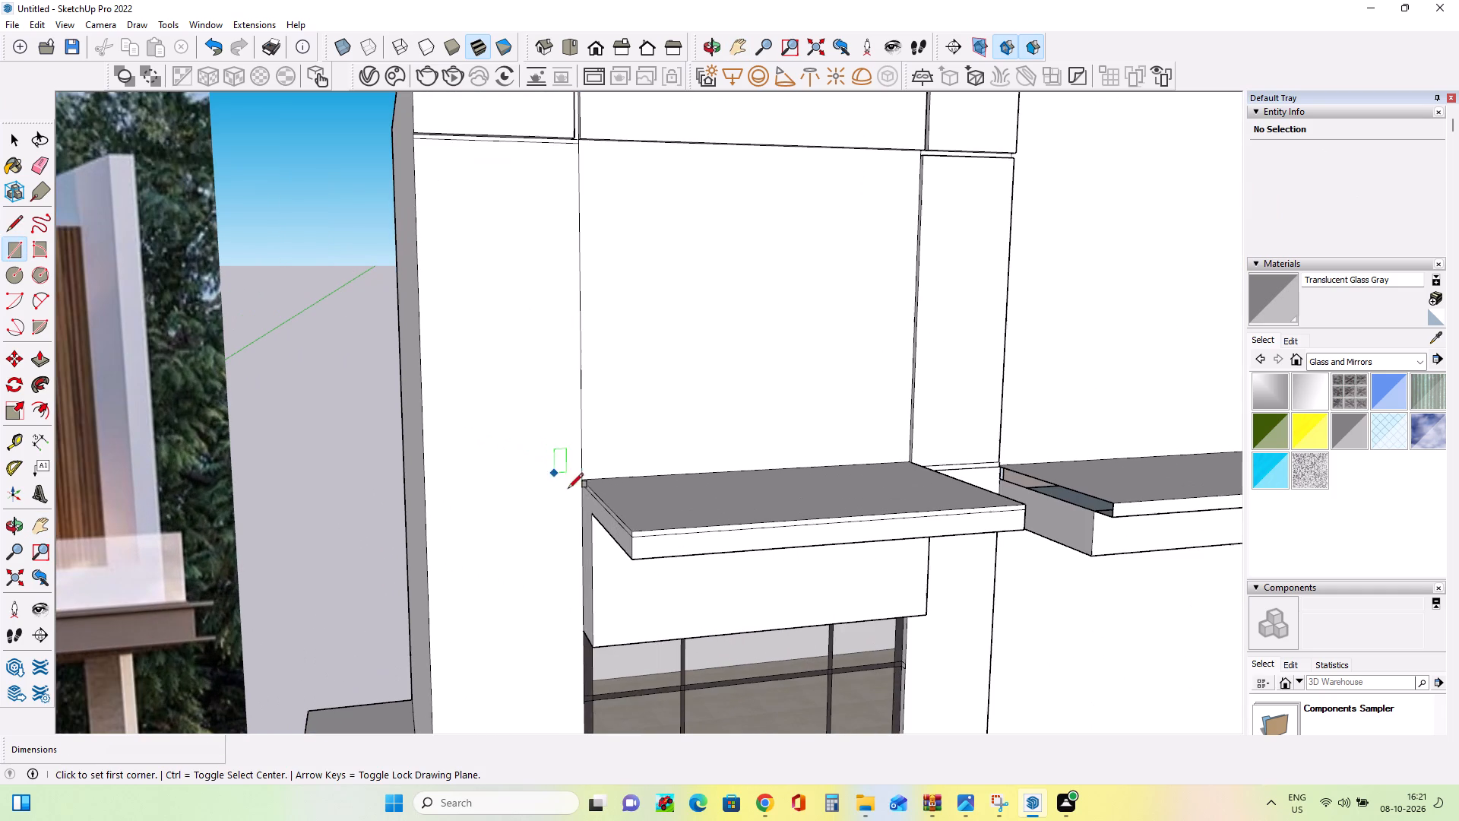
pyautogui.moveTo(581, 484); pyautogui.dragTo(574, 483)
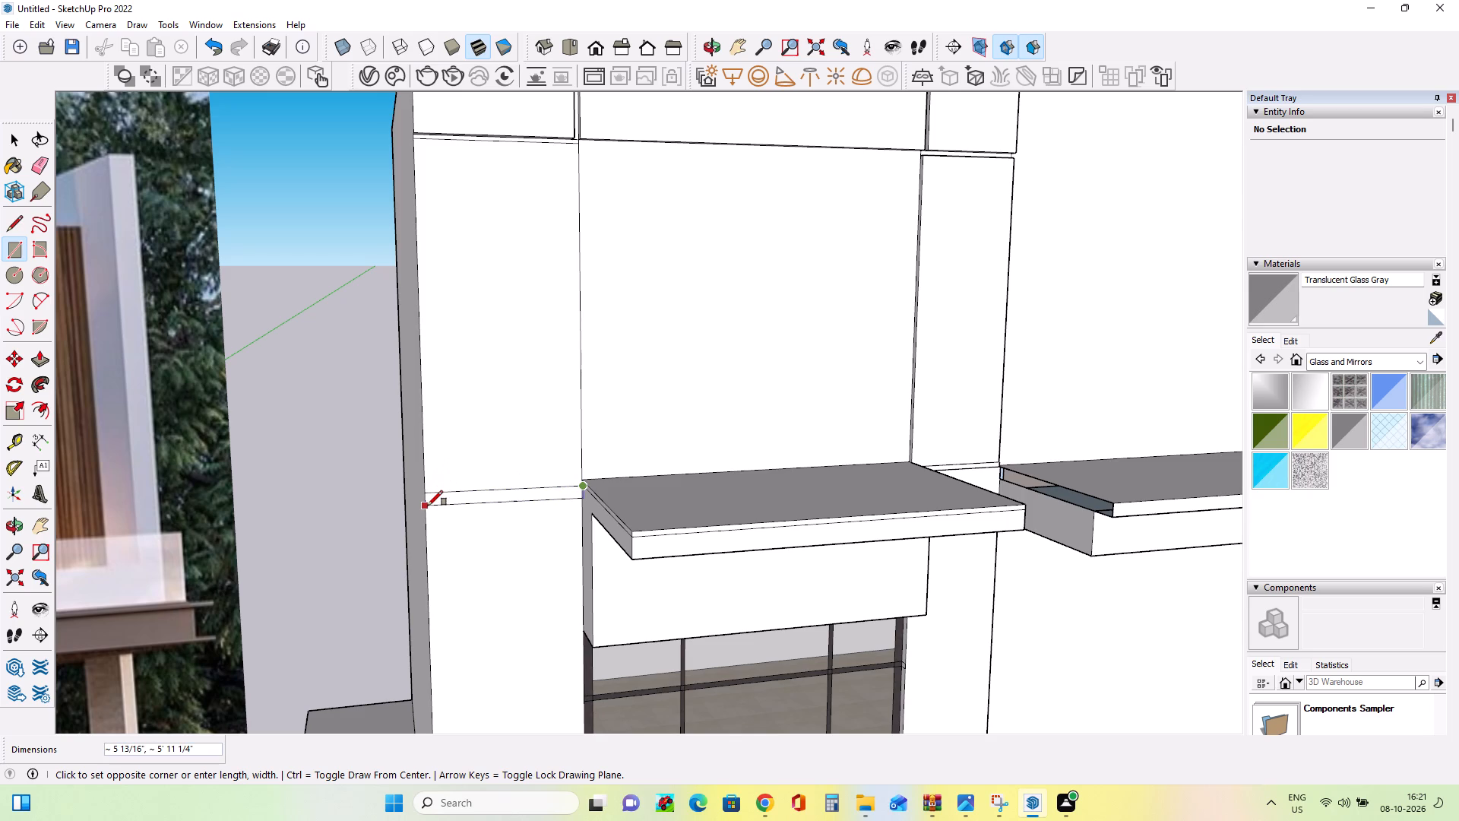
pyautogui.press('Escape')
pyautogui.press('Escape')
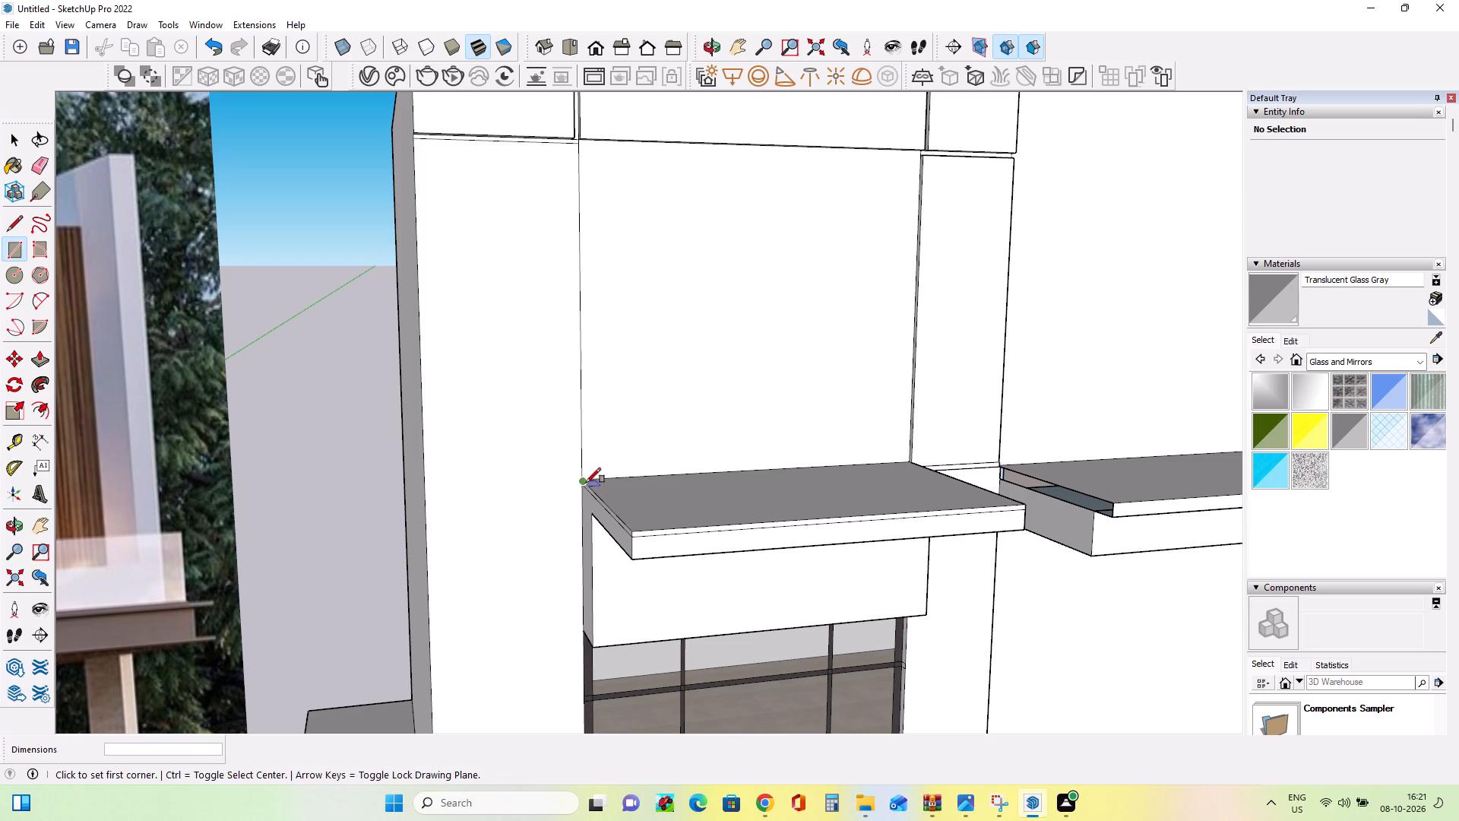
# Draw a thin horizontal rectangle about 5' 11" by 2" across the left front wall strip, starting at the window canopy's top back corner.
pyautogui.scroll(5, 569, 493)
pyautogui.scroll(-2, 573, 491)
pyautogui.scroll(4, 575, 490)
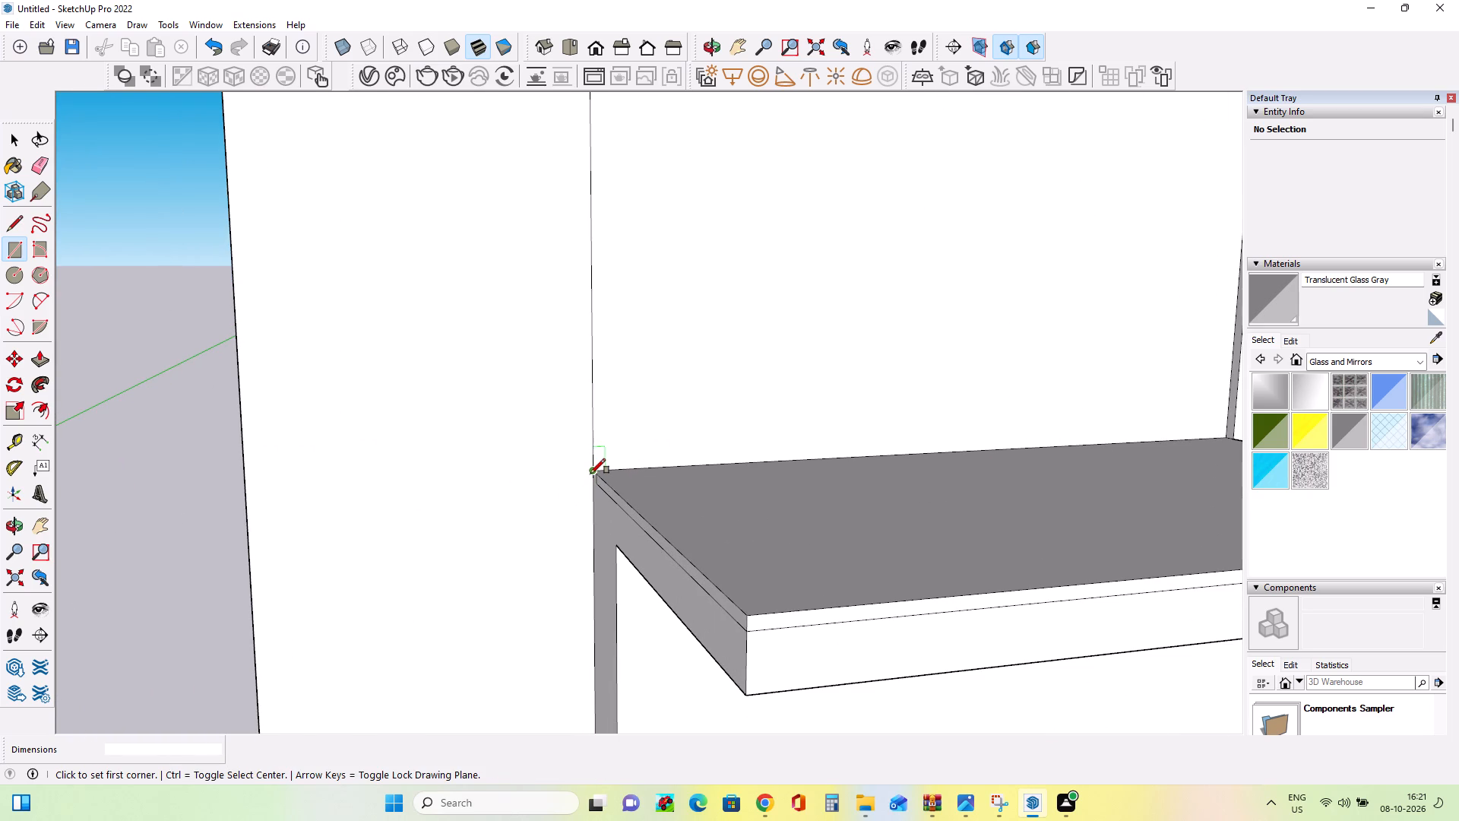
pyautogui.click(590, 474)
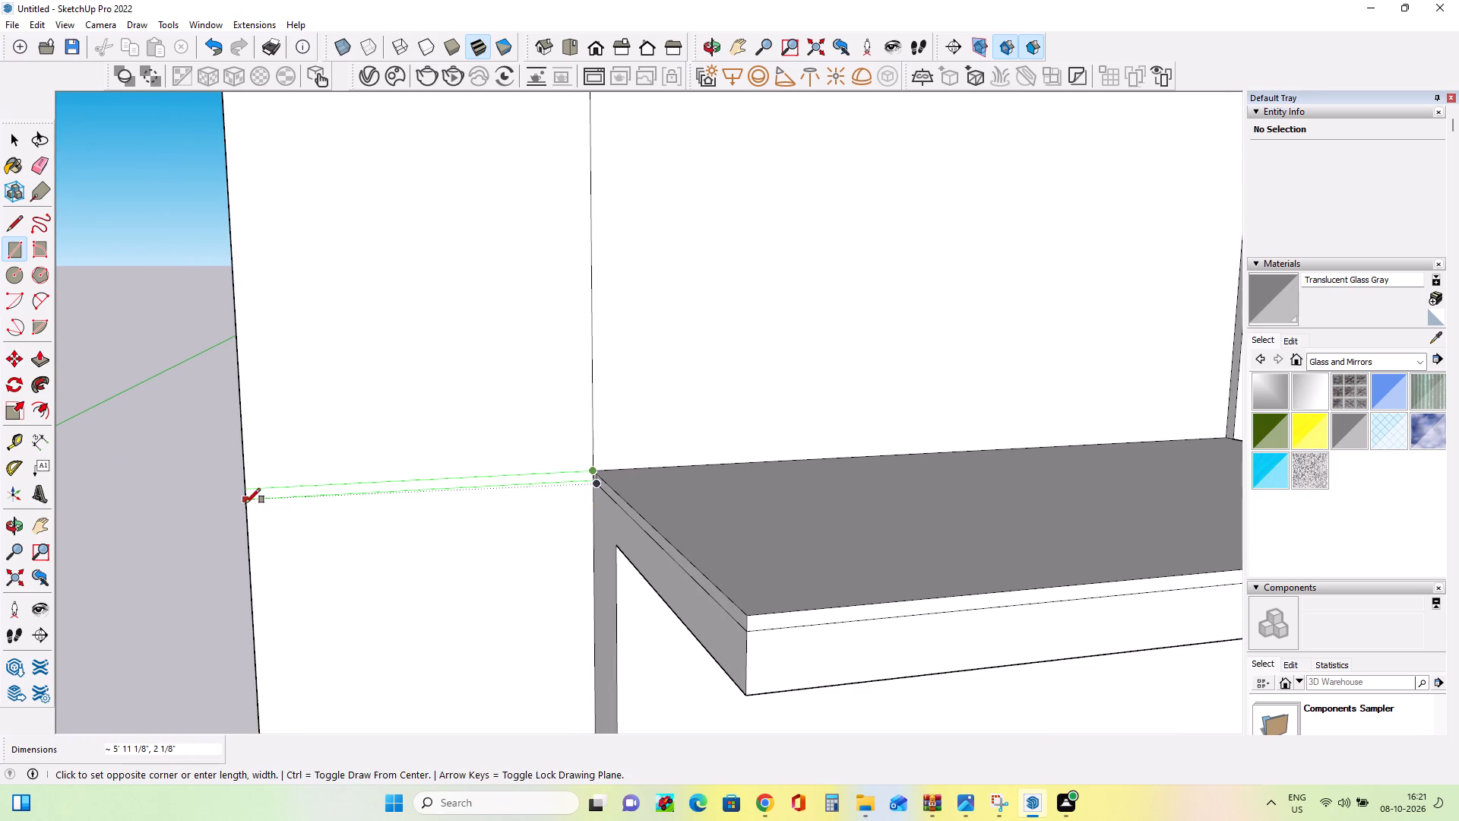
pyautogui.click(245, 503)
pyautogui.scroll(-6, 523, 559)
pyautogui.scroll(1, 523, 559)
pyautogui.scroll(-6, 523, 559)
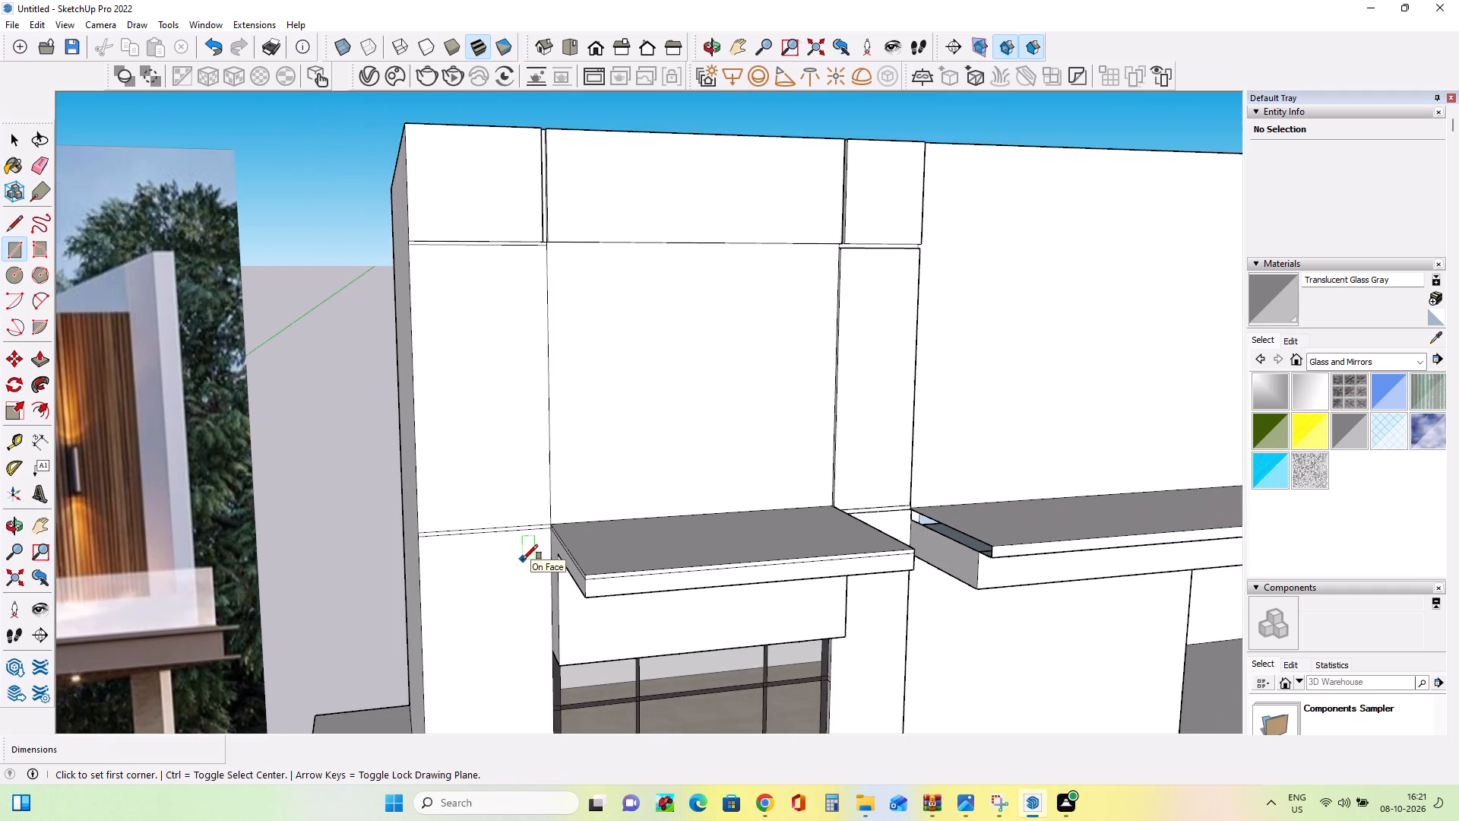
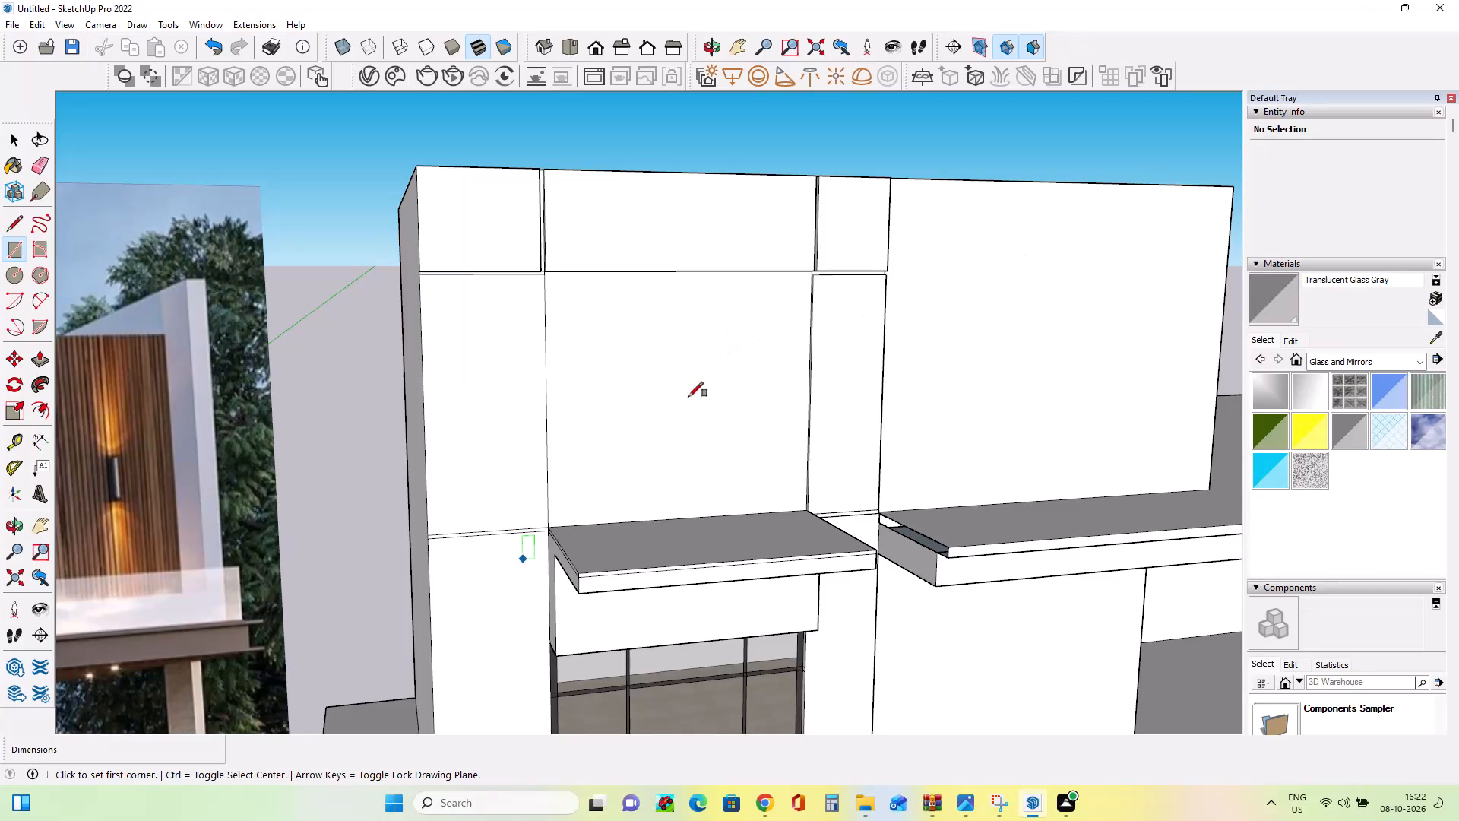
# Push/Pull the tall left wall panel of the upper storey about 5 13/16", level with the small panel above it.
pyautogui.click(44, 371)
pyautogui.click(498, 334)
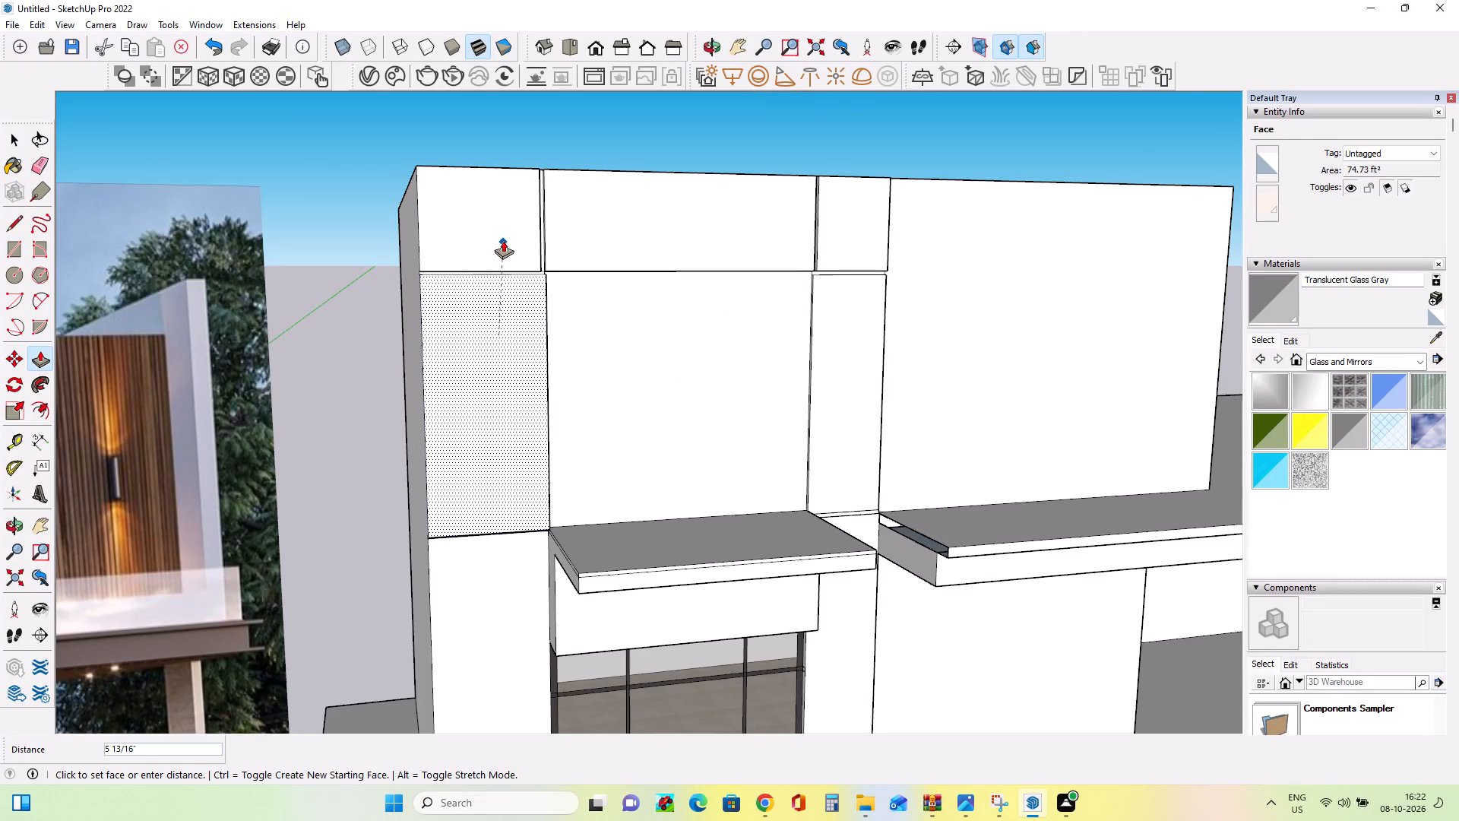
pyautogui.click(503, 240)
# Offset the outline of the central upper-storey panel inward by about 6 5/16" to form the window frame.
pyautogui.moveTo(546, 379); pyautogui.dragTo(508, 464, button='middle')
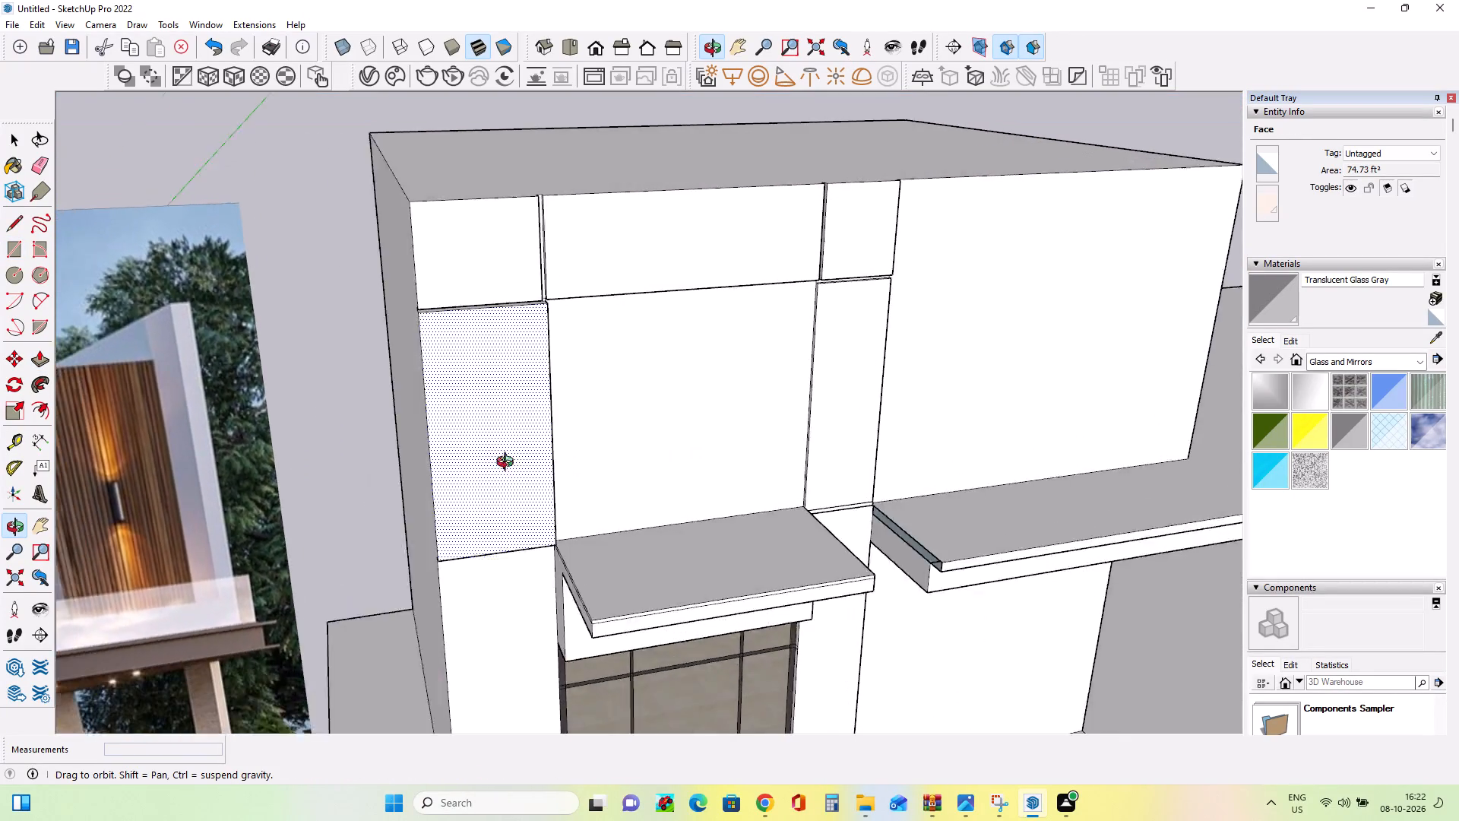
pyautogui.moveTo(508, 464); pyautogui.dragTo(471, 464, button='middle')
pyautogui.scroll(-3, 768, 457)
pyautogui.moveTo(761, 456); pyautogui.dragTo(731, 376, button='middle')
pyautogui.scroll(-3, 731, 375)
pyautogui.moveTo(726, 374); pyautogui.dragTo(729, 328, button='middle')
pyautogui.scroll(-3, 735, 341)
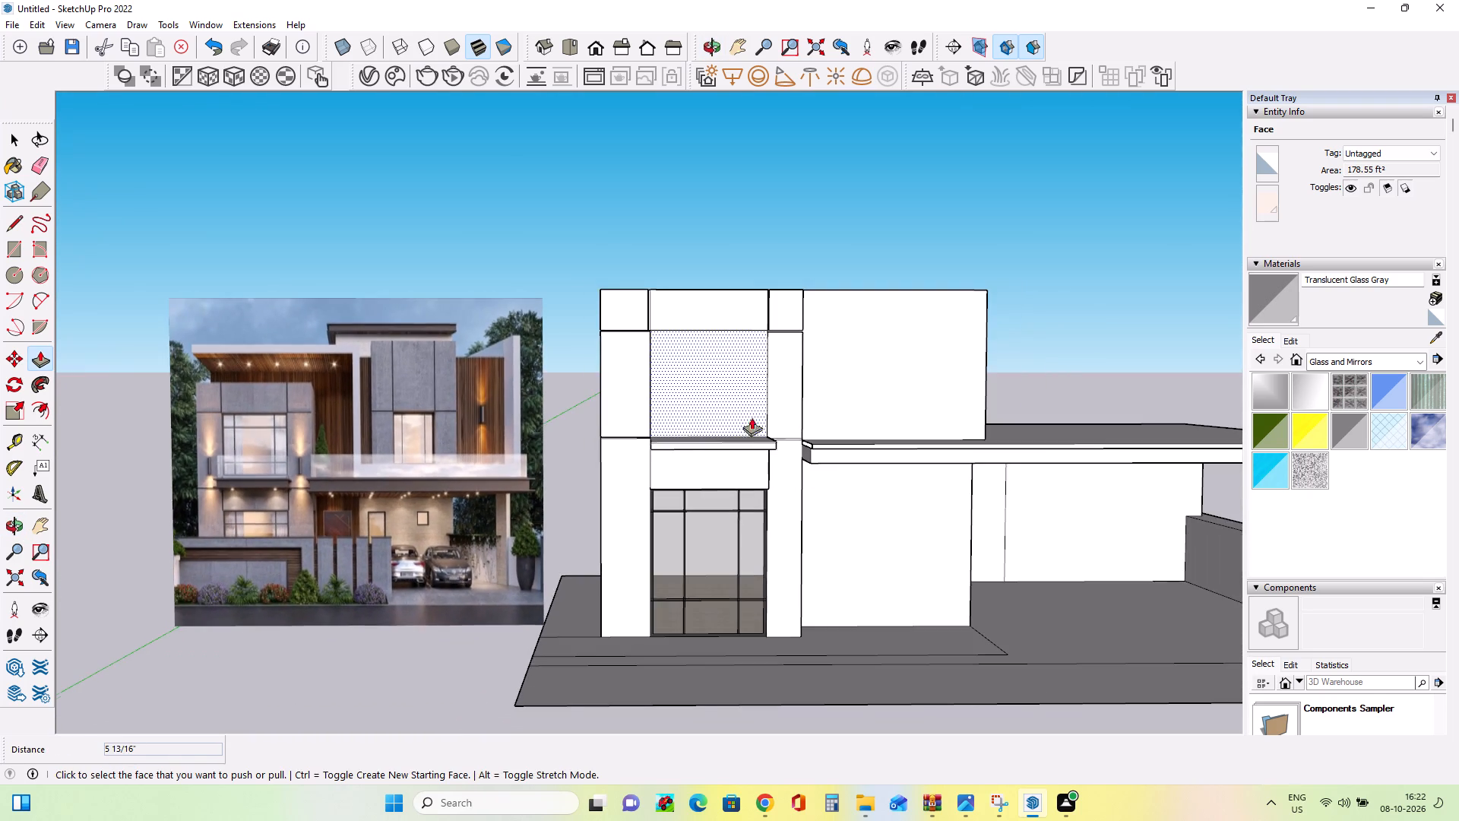
pyautogui.moveTo(752, 428); pyautogui.dragTo(757, 454, button='middle')
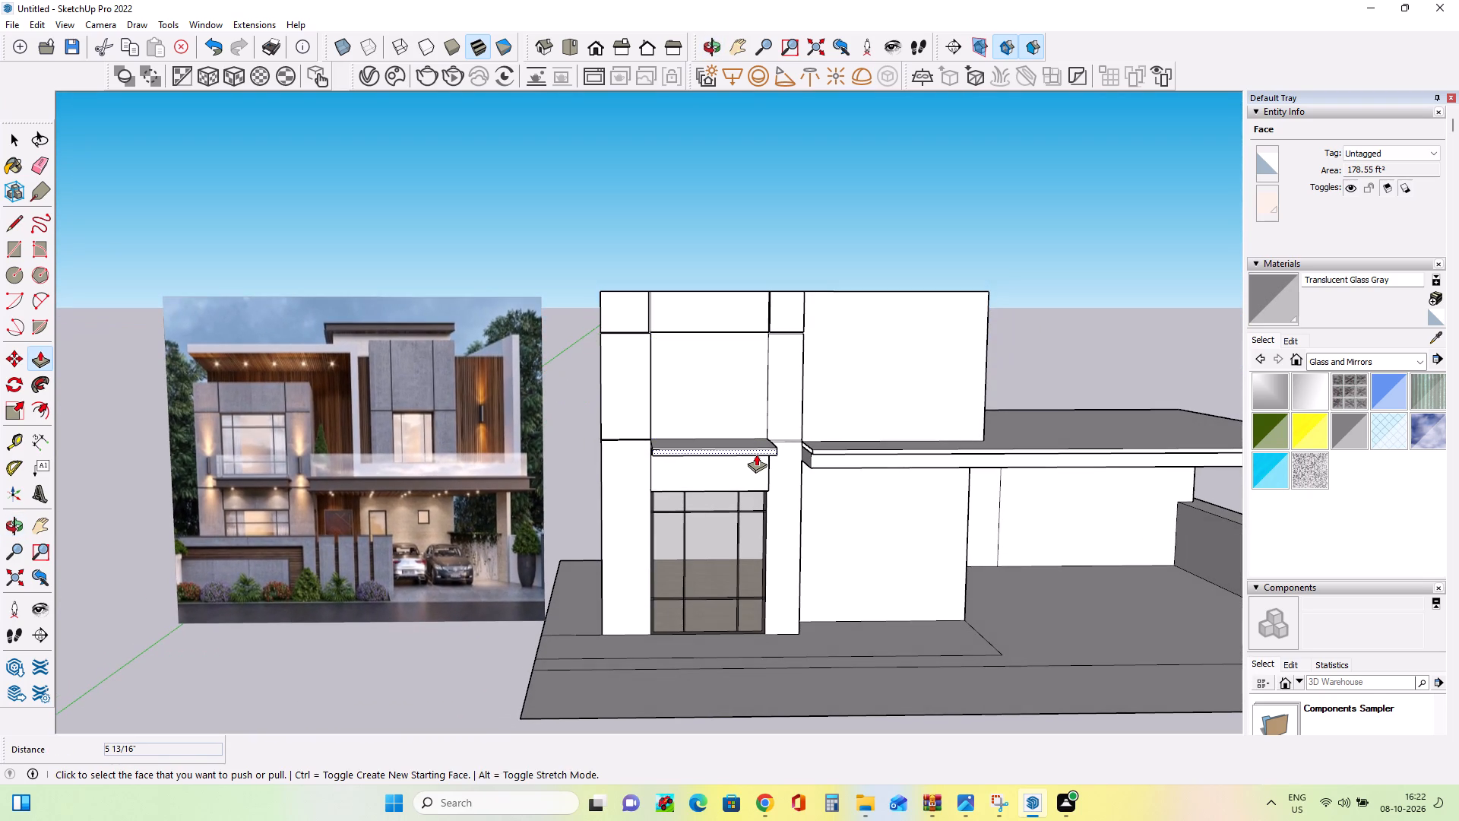
pyautogui.scroll(2, 700, 414)
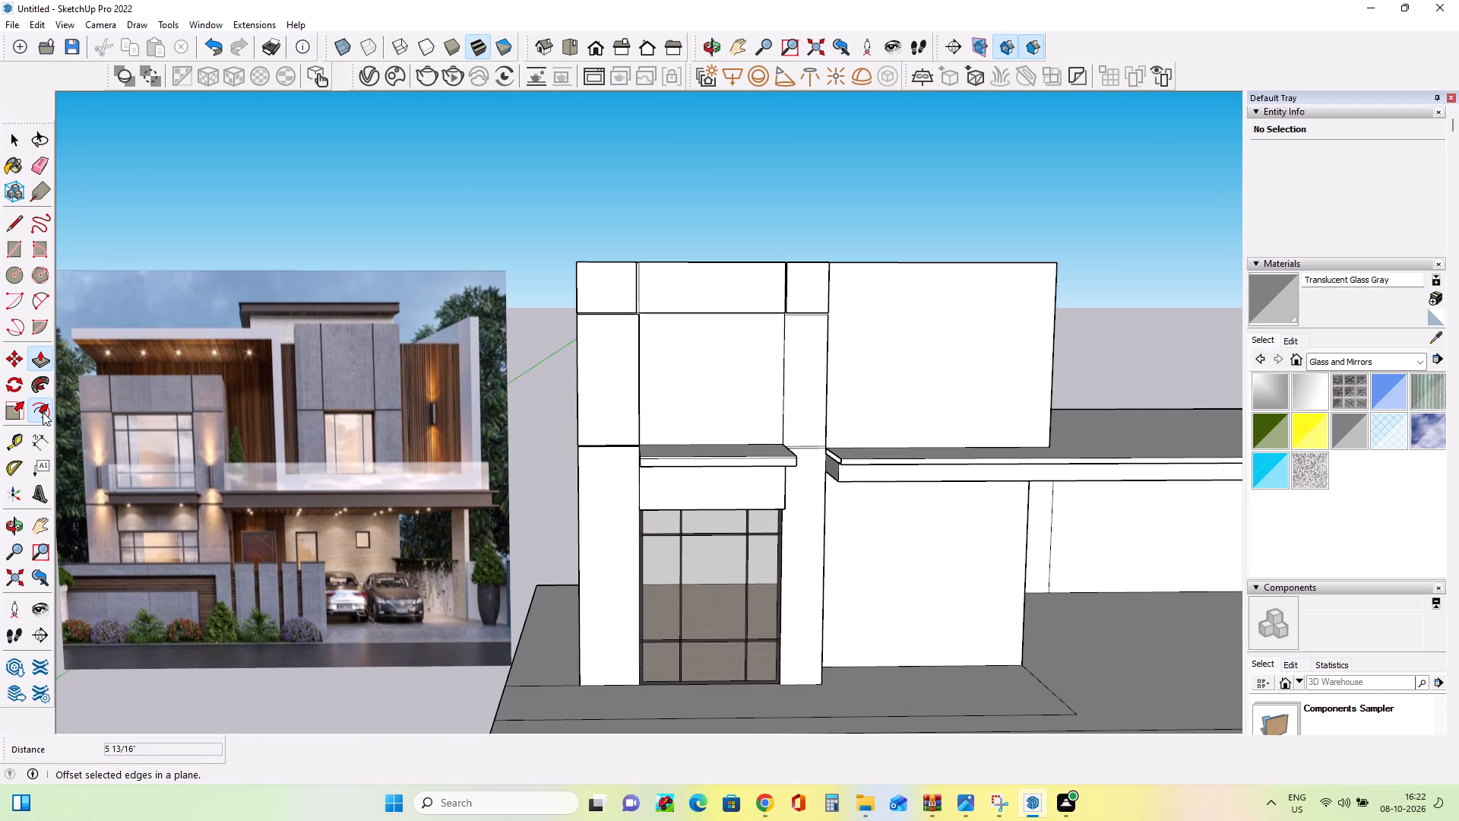
pyautogui.click(43, 412)
pyautogui.click(717, 384)
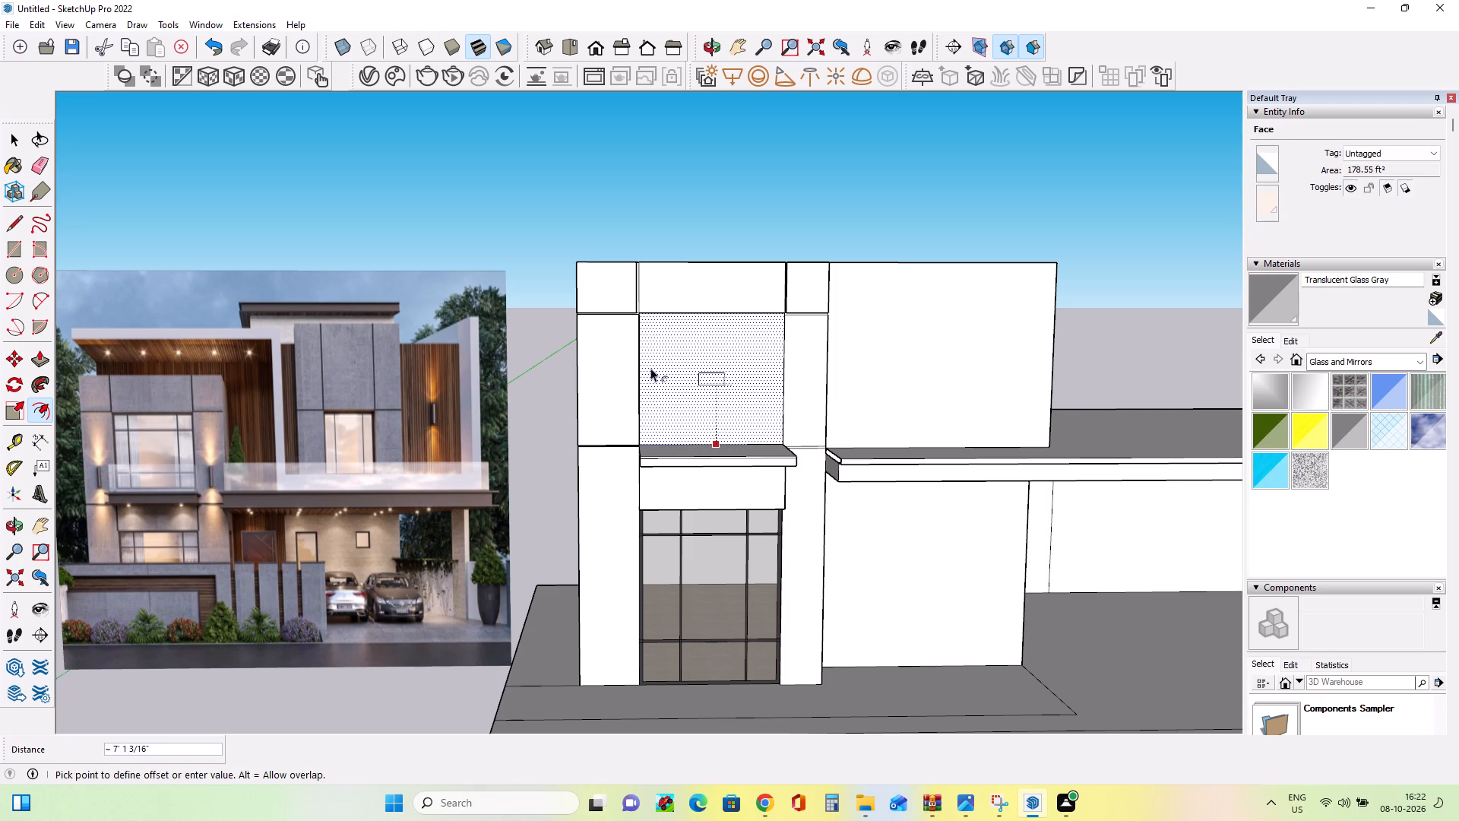
pyautogui.click(646, 440)
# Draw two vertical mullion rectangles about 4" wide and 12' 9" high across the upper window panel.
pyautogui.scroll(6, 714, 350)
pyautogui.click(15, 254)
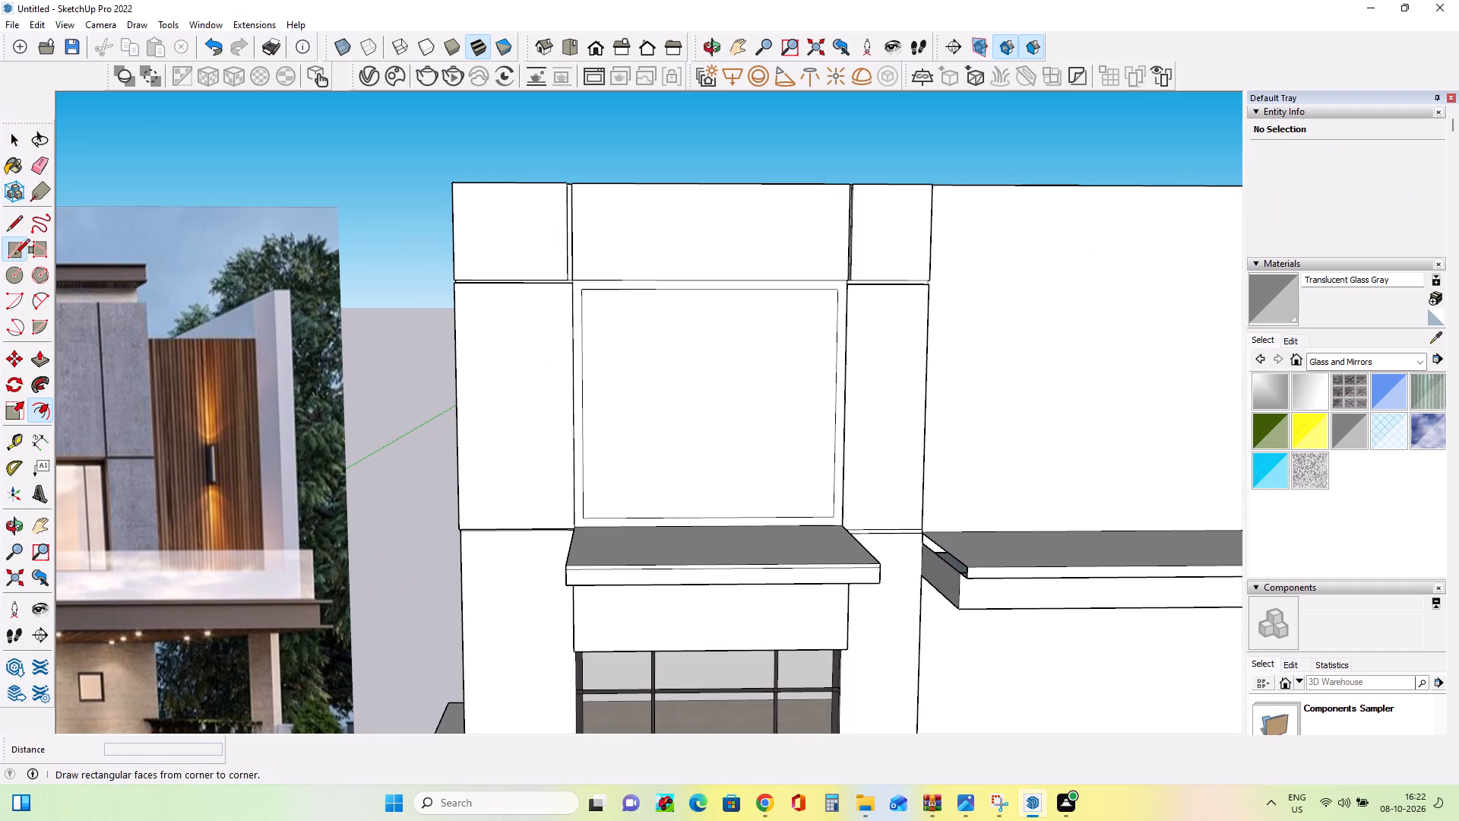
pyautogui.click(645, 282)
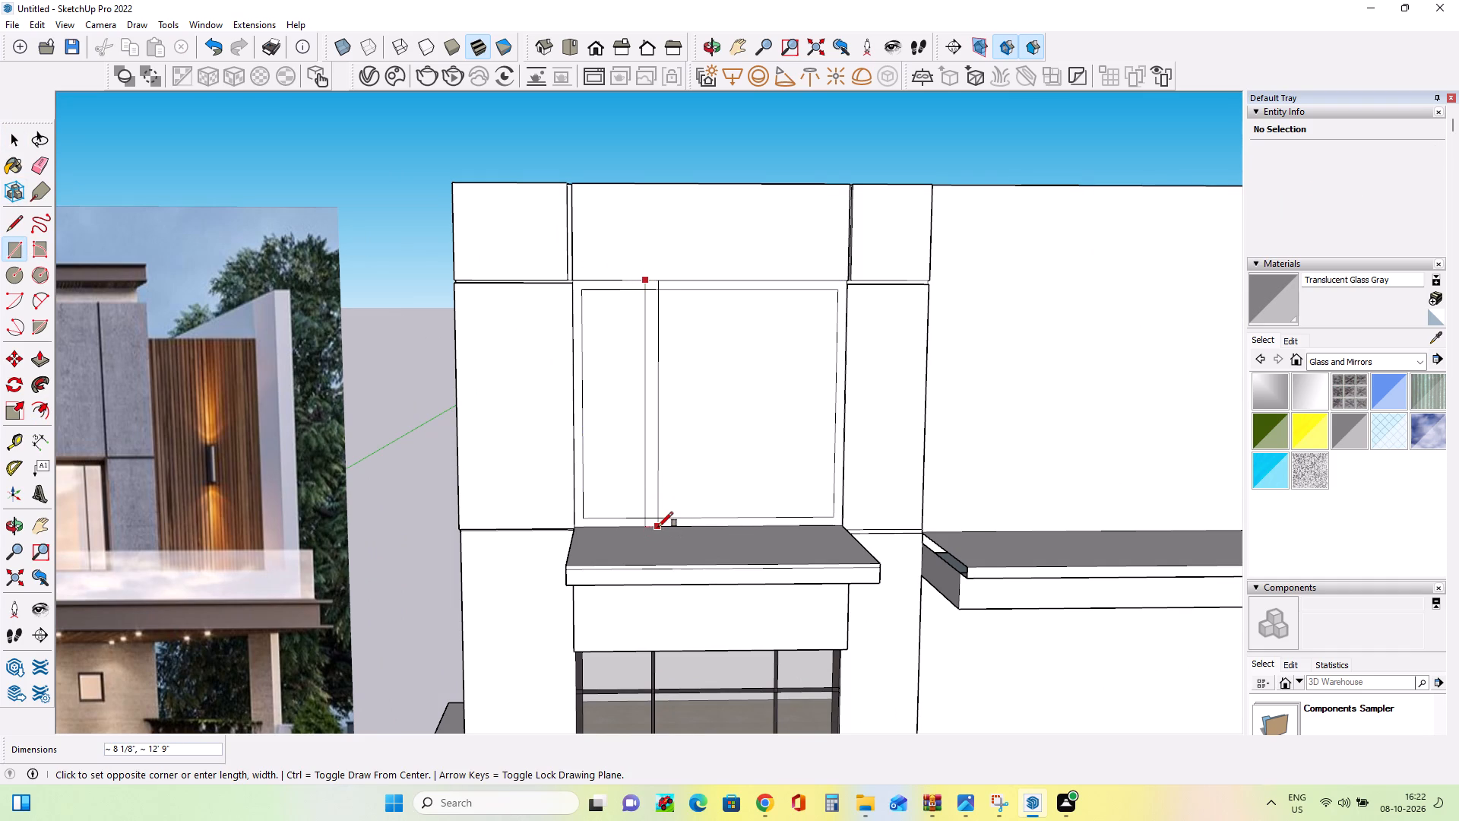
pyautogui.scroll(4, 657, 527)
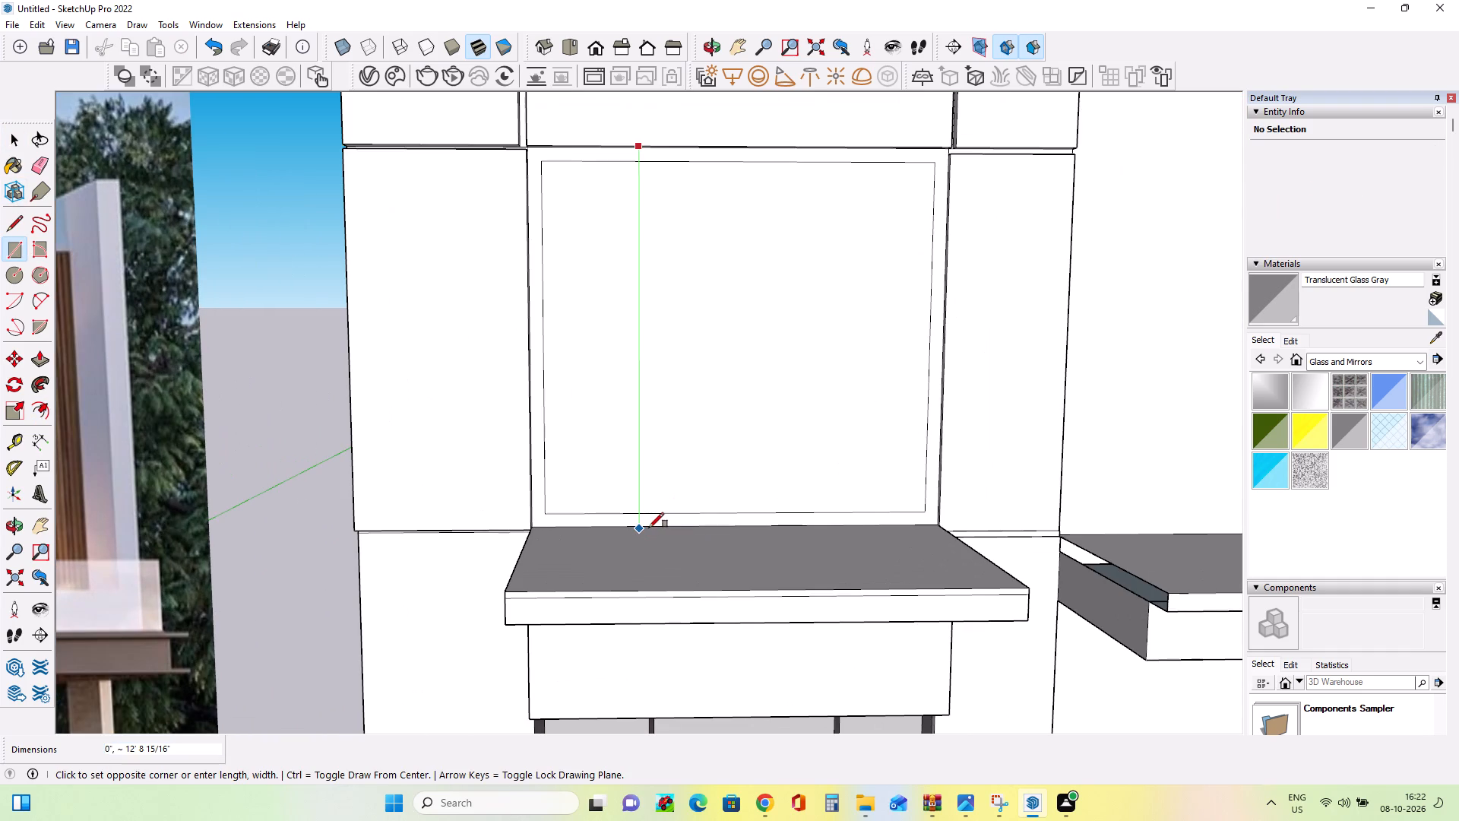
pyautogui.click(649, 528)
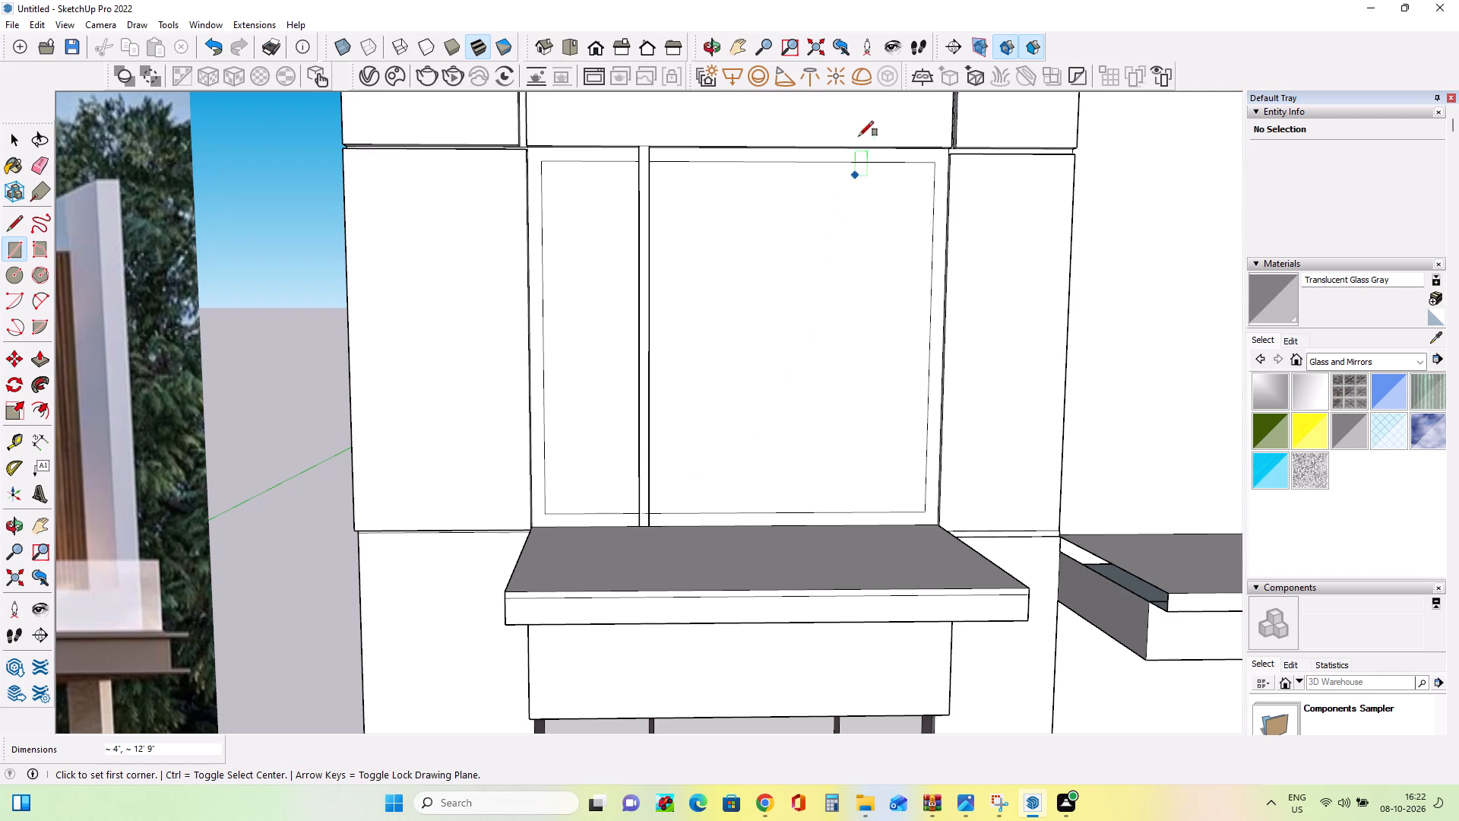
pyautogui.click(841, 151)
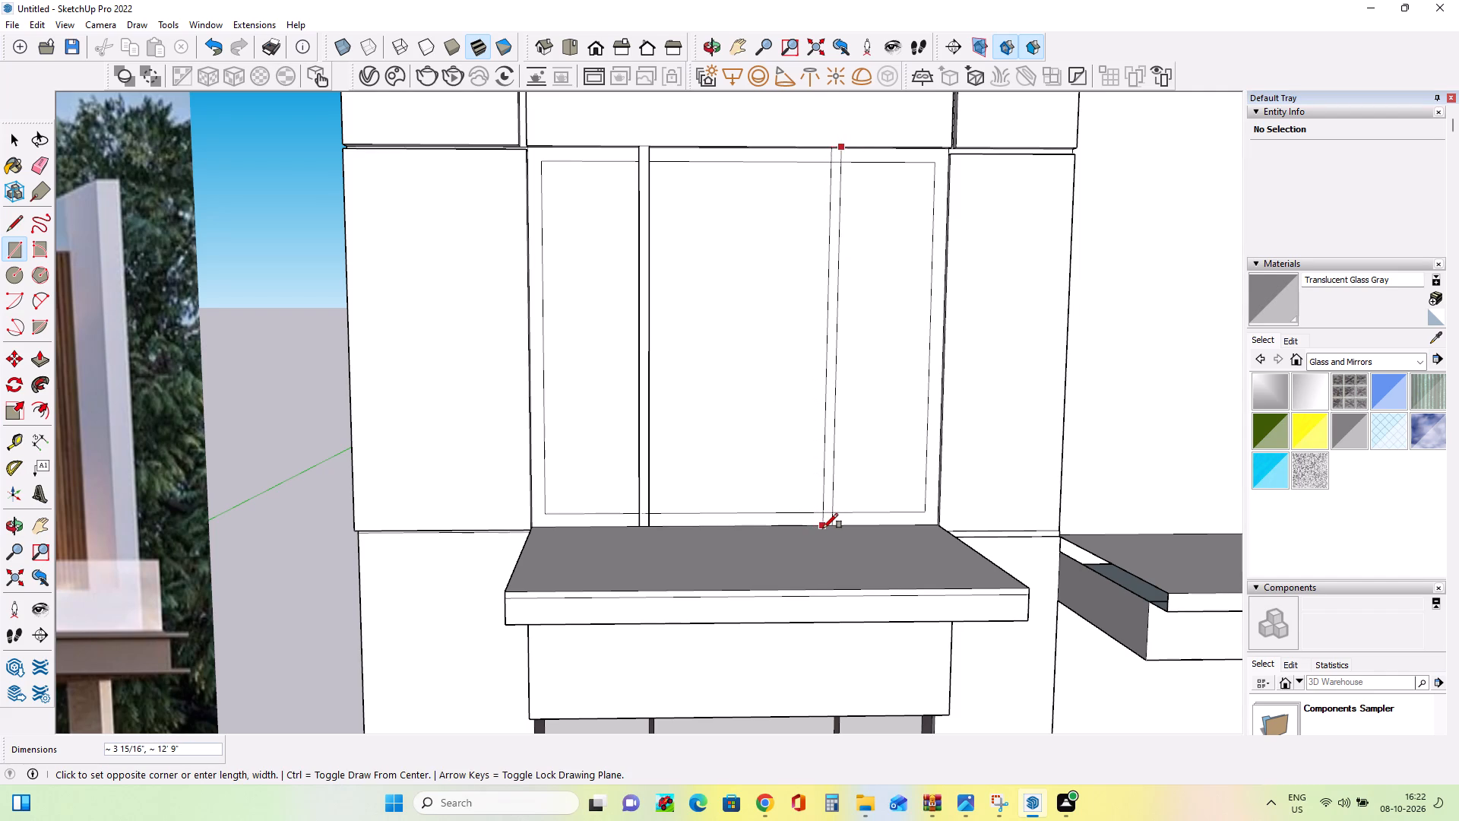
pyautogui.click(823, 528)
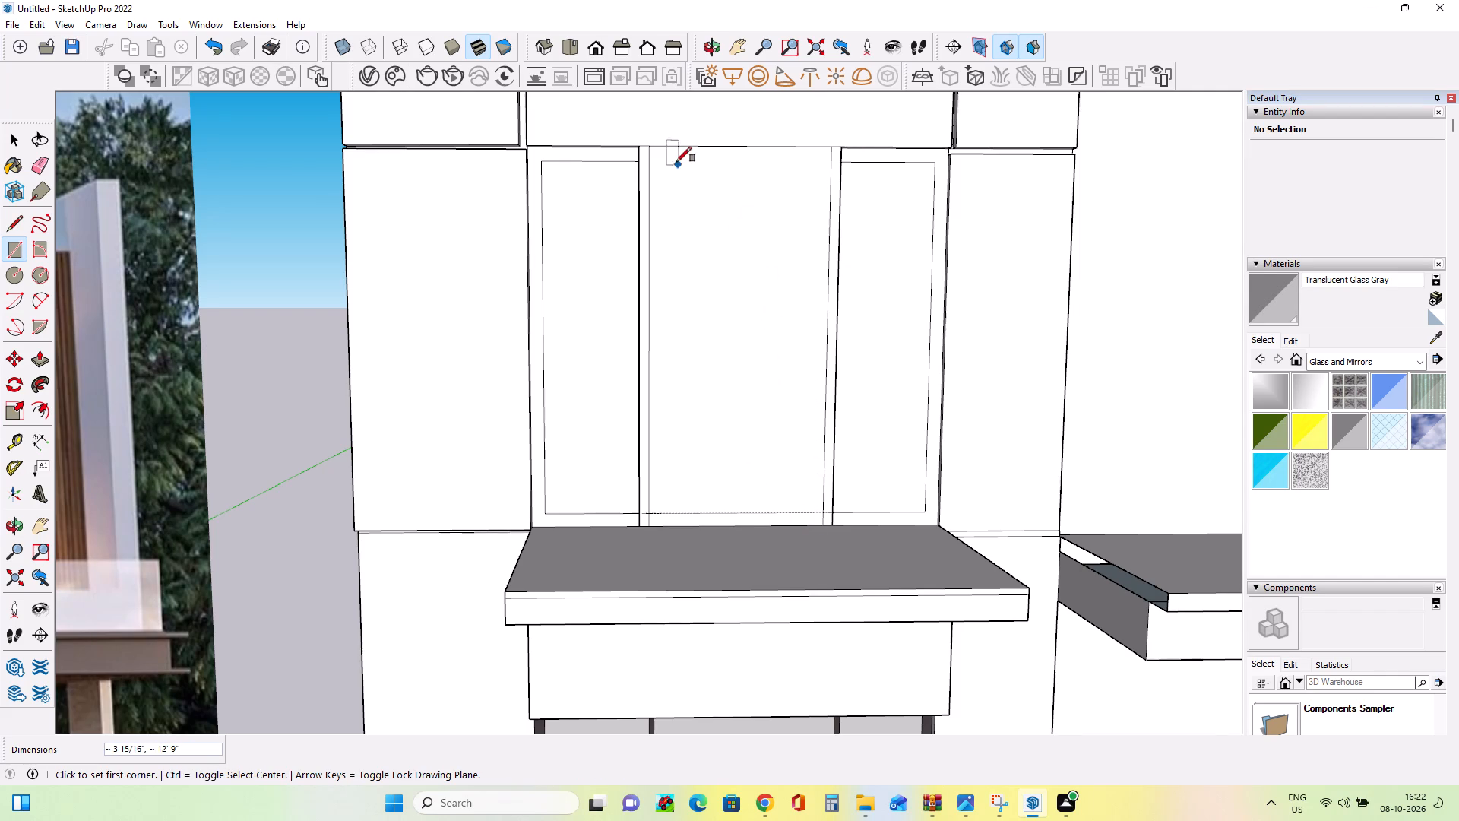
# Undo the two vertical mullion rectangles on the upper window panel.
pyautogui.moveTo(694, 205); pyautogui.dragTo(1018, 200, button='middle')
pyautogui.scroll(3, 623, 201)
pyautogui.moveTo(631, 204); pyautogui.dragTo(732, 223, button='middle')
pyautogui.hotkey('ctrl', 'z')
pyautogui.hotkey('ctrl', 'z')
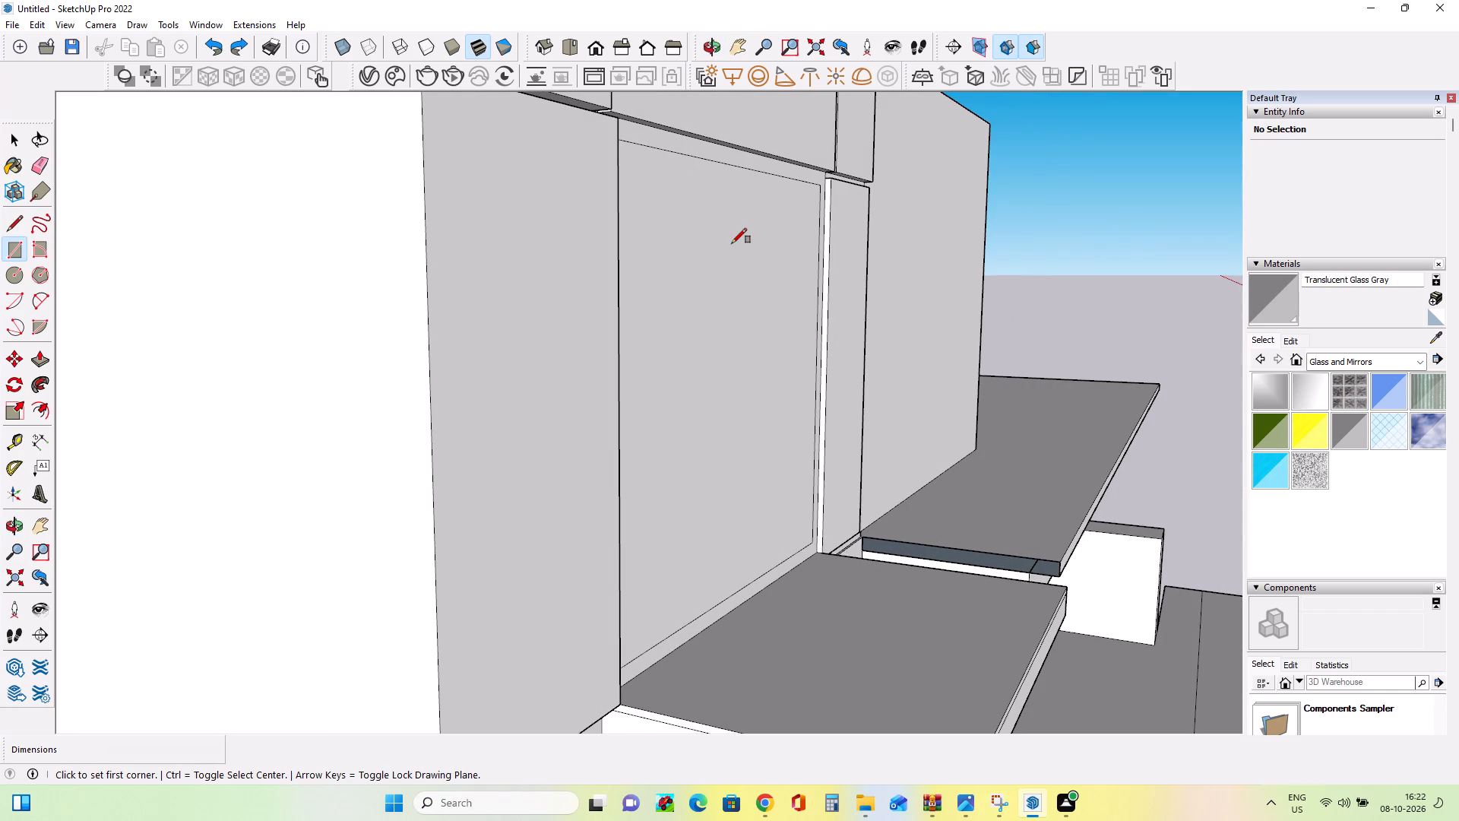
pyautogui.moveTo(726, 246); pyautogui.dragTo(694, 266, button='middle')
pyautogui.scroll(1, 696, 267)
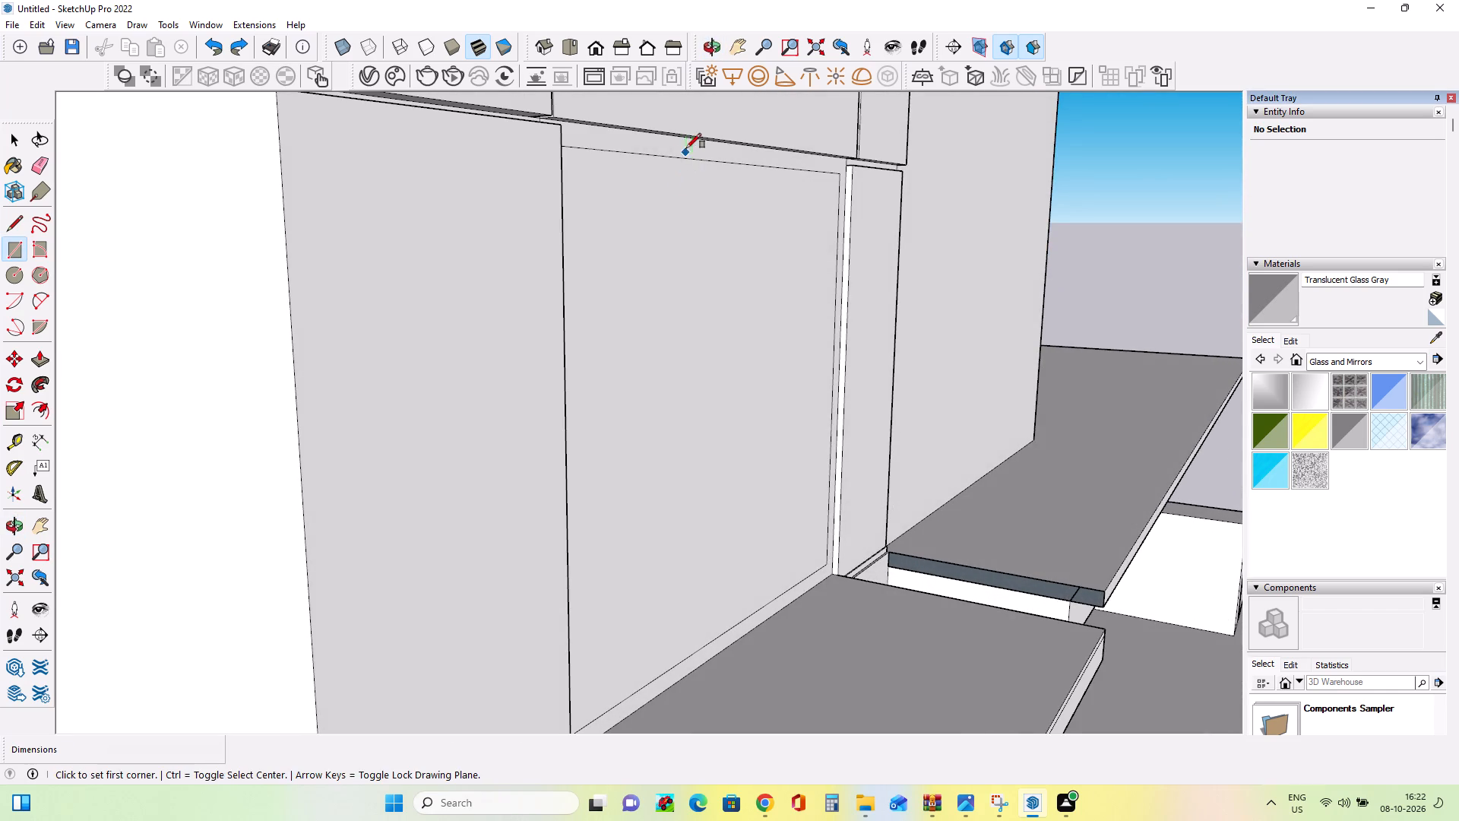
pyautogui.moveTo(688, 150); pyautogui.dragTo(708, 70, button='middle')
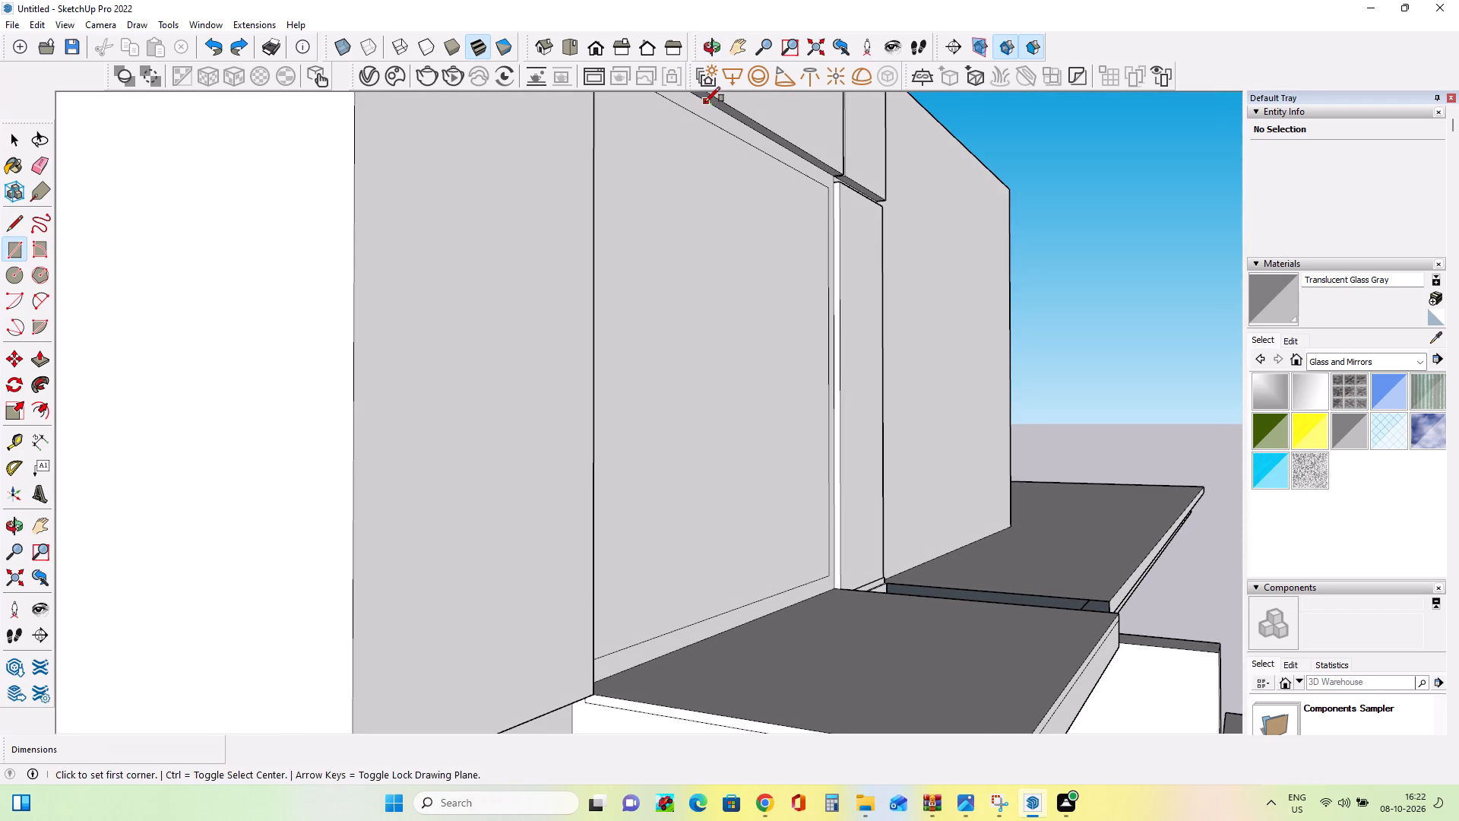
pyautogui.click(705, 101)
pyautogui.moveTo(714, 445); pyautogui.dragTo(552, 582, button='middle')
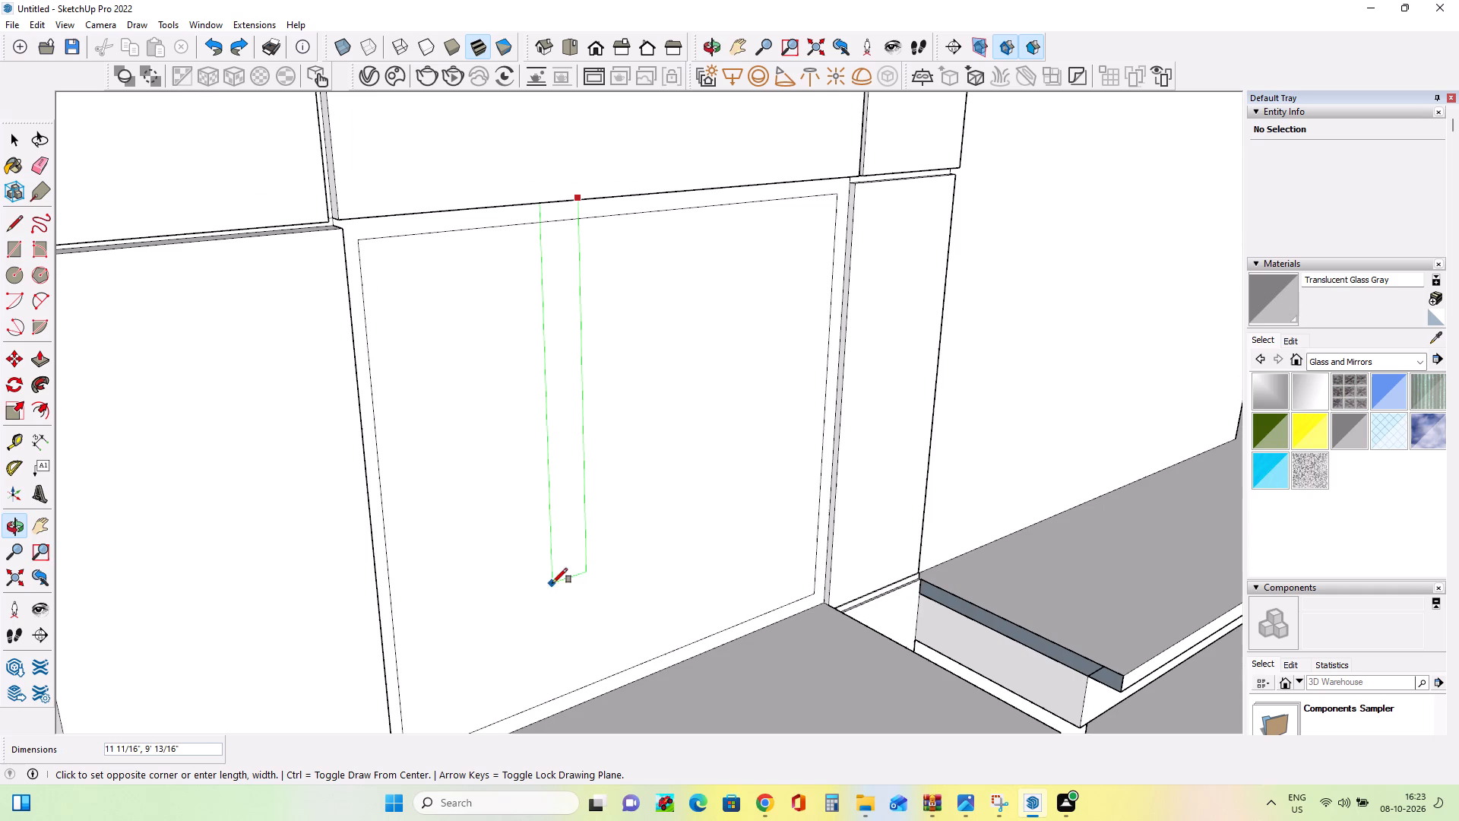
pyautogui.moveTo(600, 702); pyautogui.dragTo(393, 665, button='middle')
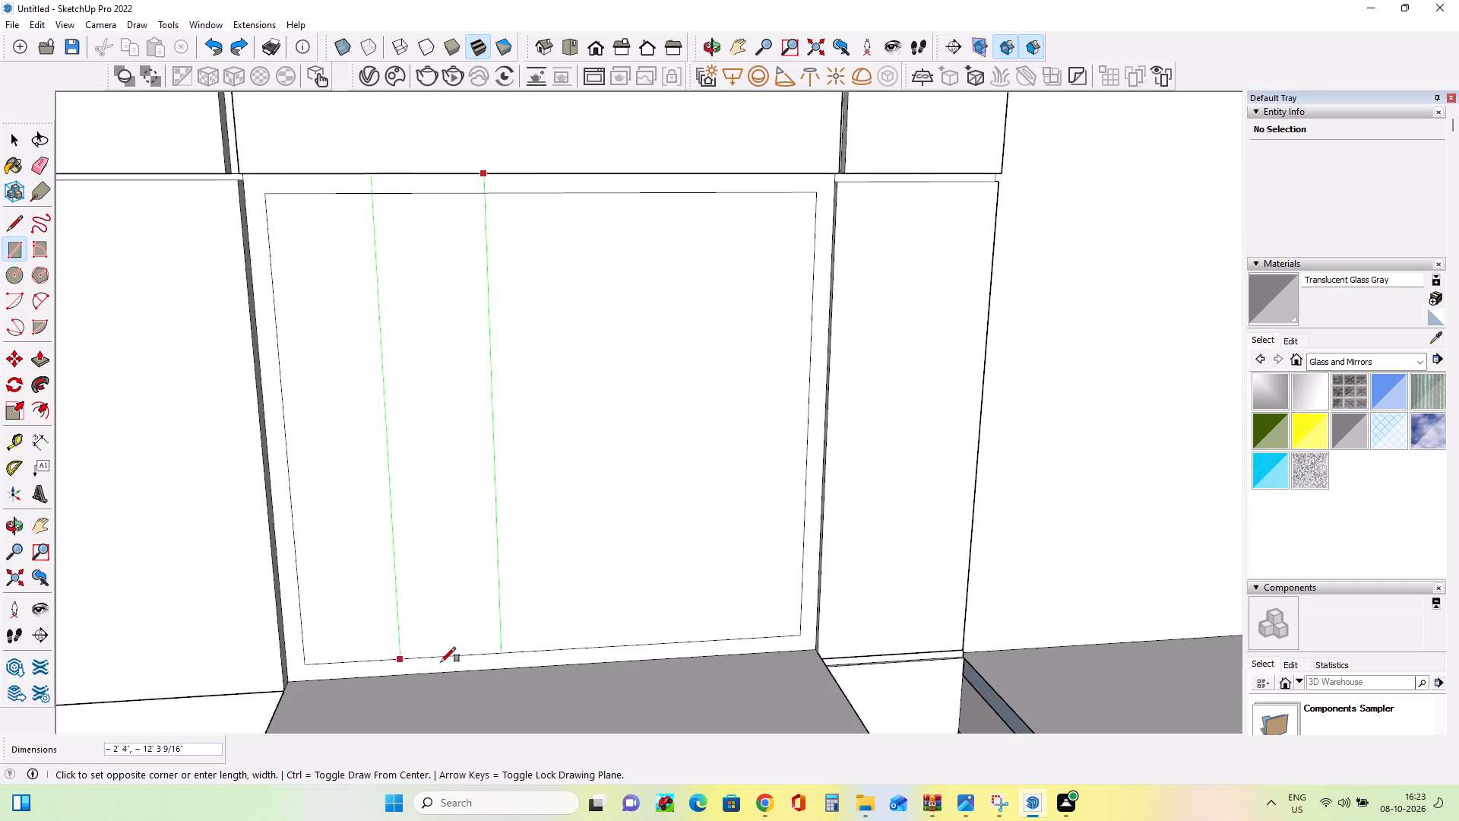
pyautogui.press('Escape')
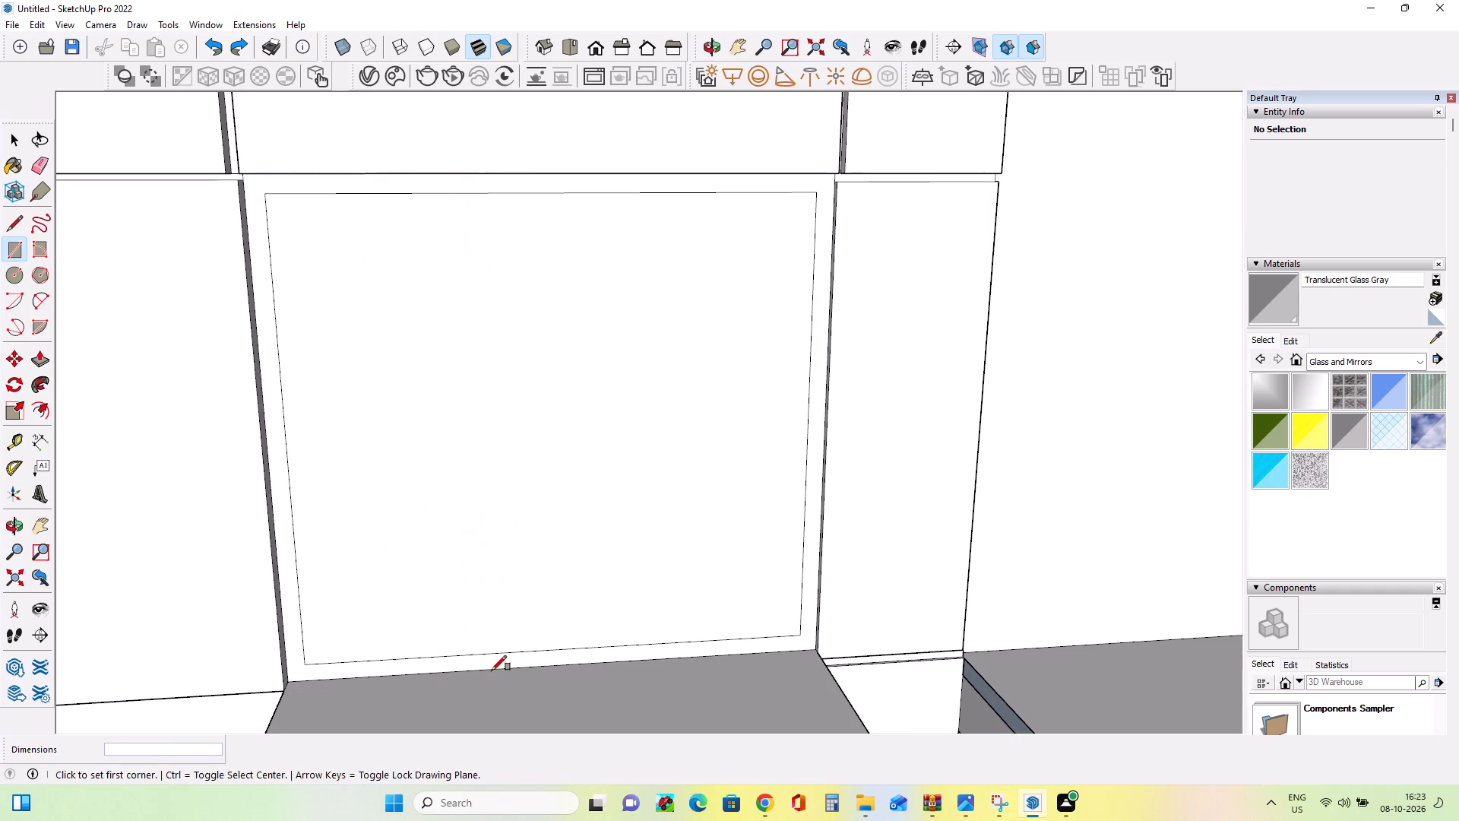
# Draw the left vertical mullion as a rectangle about 1 1/2" wide from the window panel's bottom edge to its top edge.
pyautogui.click(420, 672)
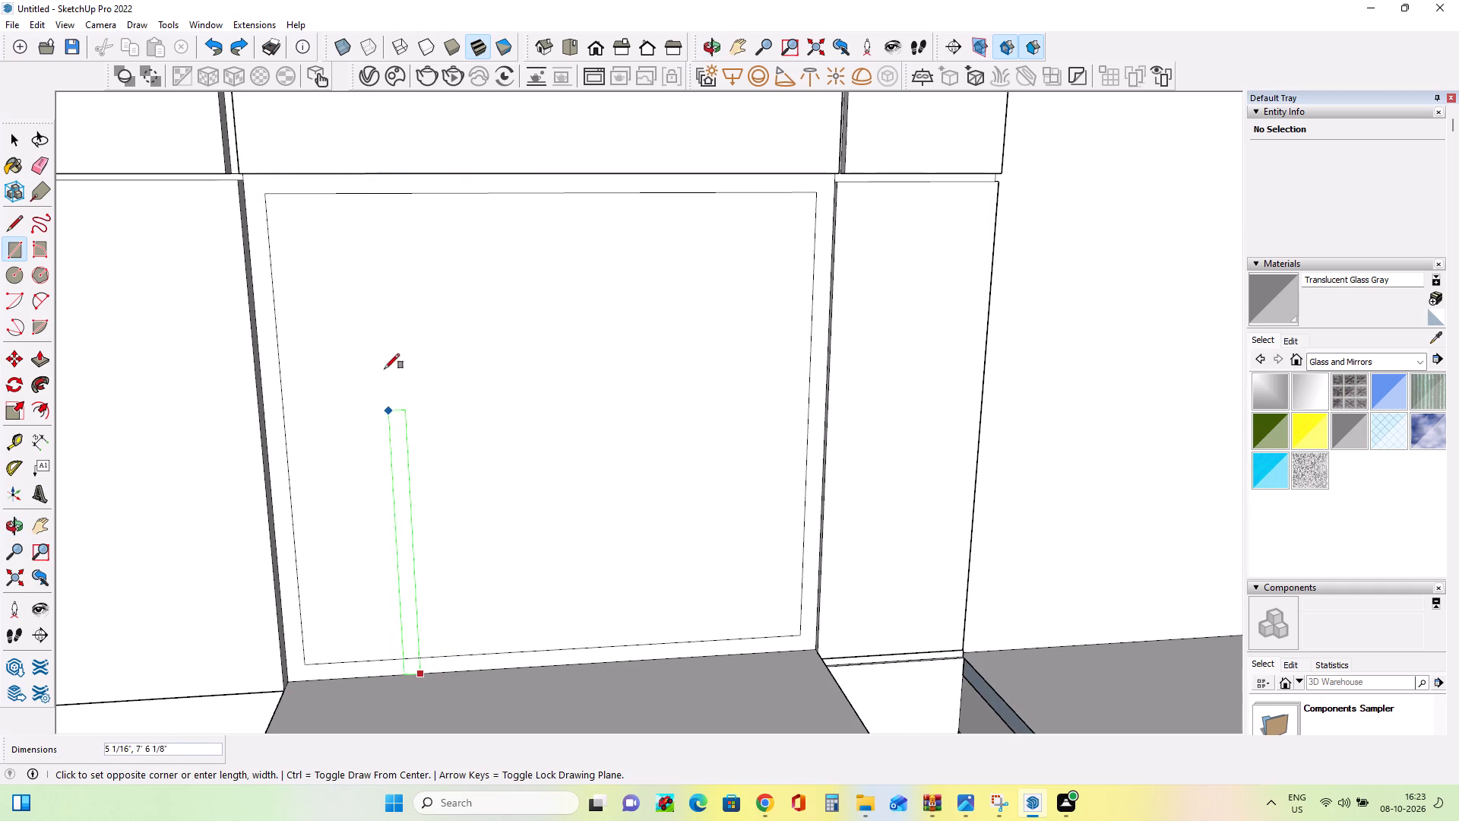
pyautogui.scroll(7, 400, 231)
pyautogui.moveTo(396, 213); pyautogui.dragTo(397, 195, button='middle')
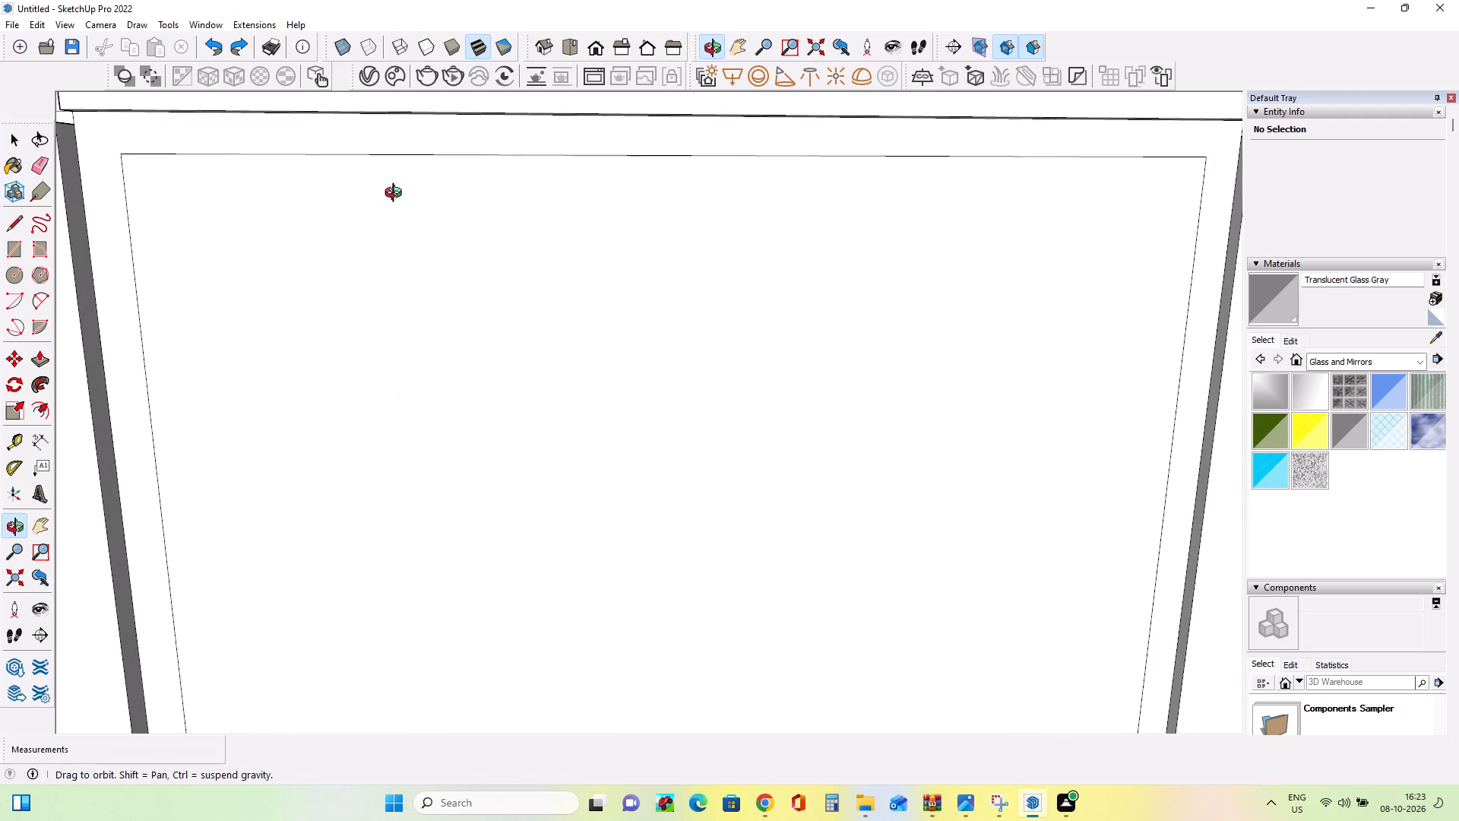
pyautogui.moveTo(397, 195); pyautogui.dragTo(419, 125, button='middle')
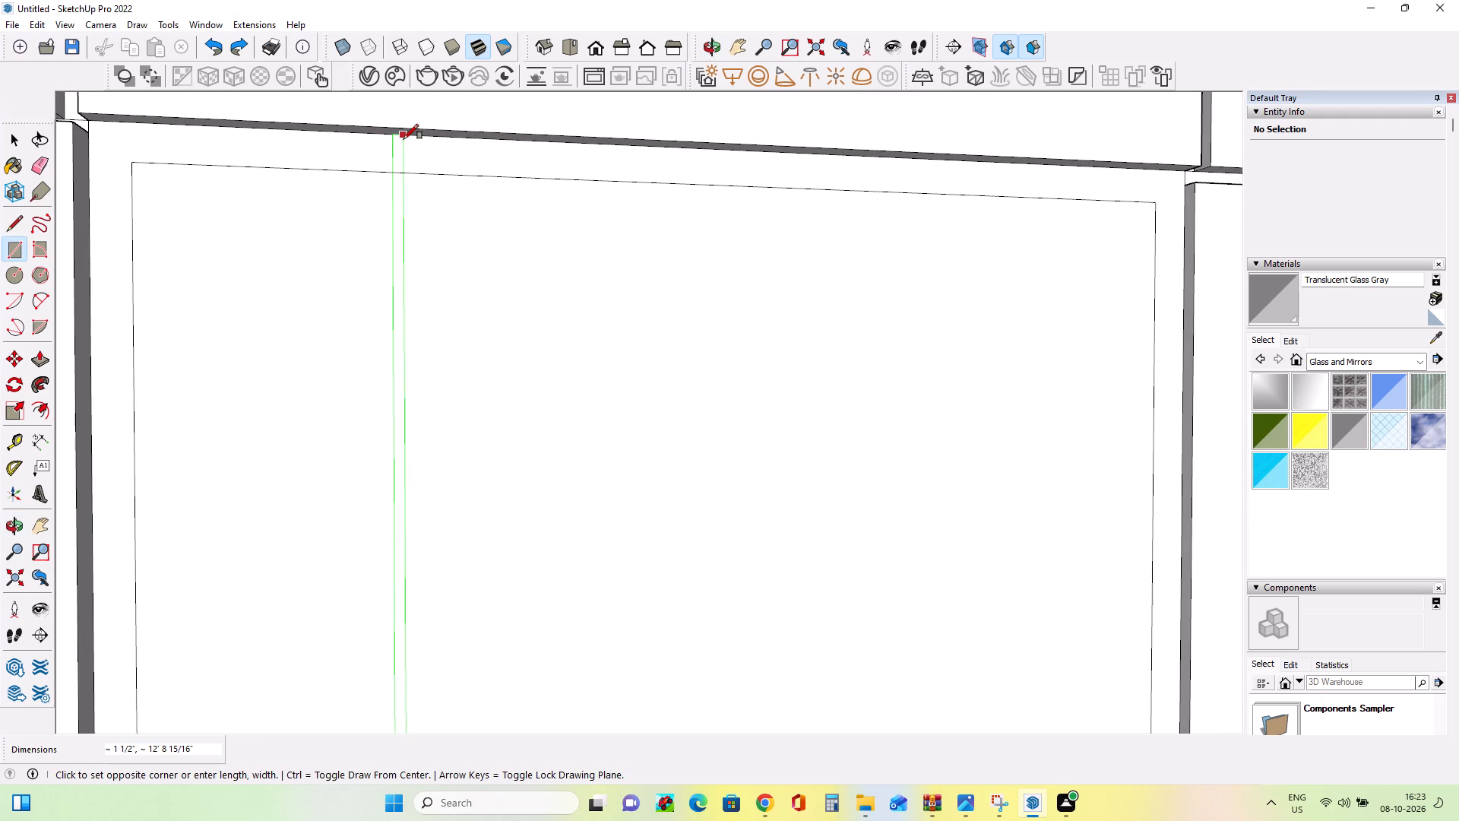
pyautogui.click(404, 139)
# Draw the right vertical mullion as a rectangle about 2 5/16" wide over the full height of the upper window panel.
pyautogui.scroll(-7, 486, 269)
pyautogui.scroll(1, 486, 280)
pyautogui.scroll(-6, 486, 280)
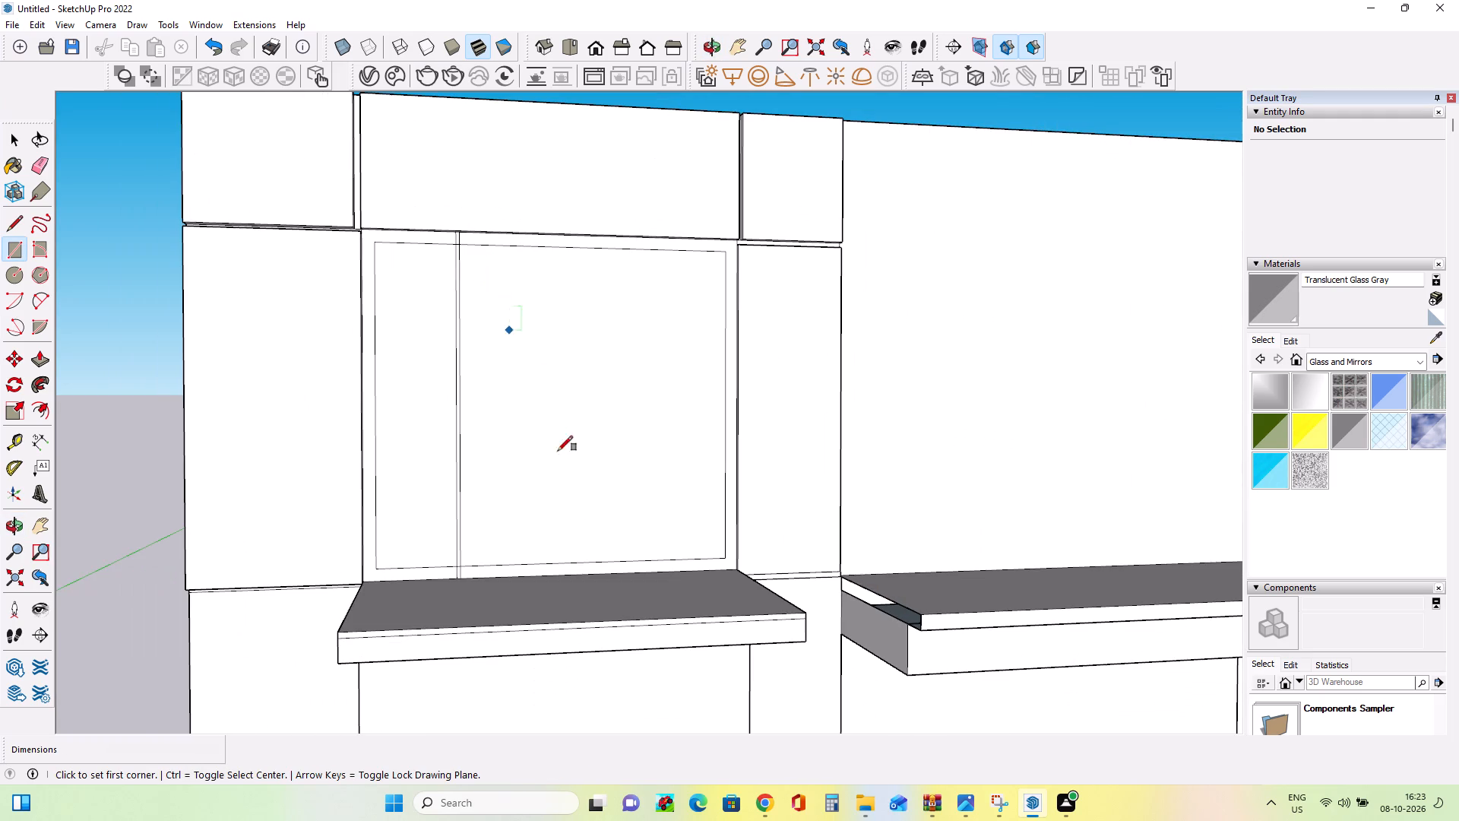
pyautogui.moveTo(668, 556); pyautogui.dragTo(546, 573, button='middle')
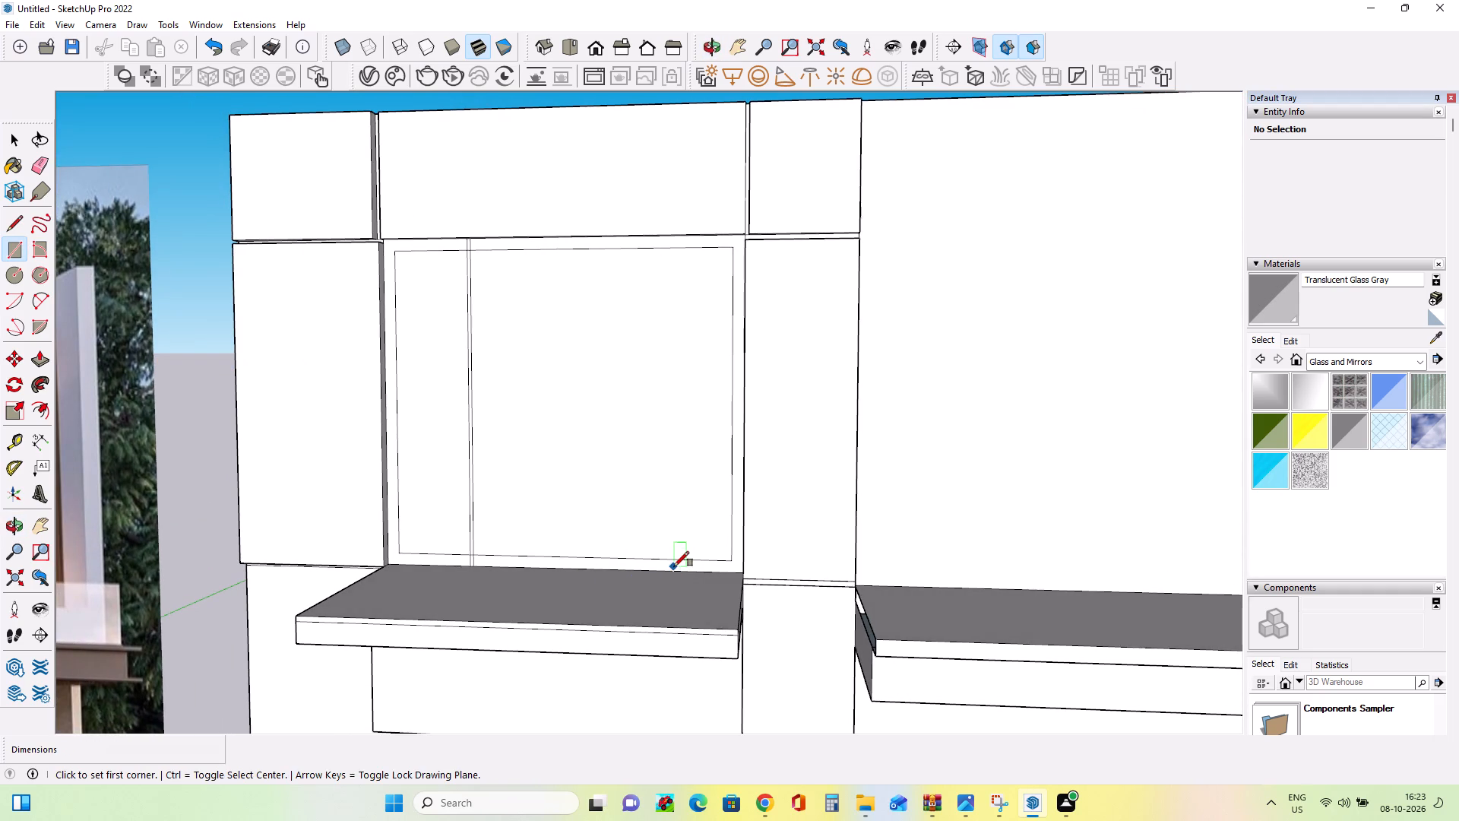
pyautogui.click(670, 569)
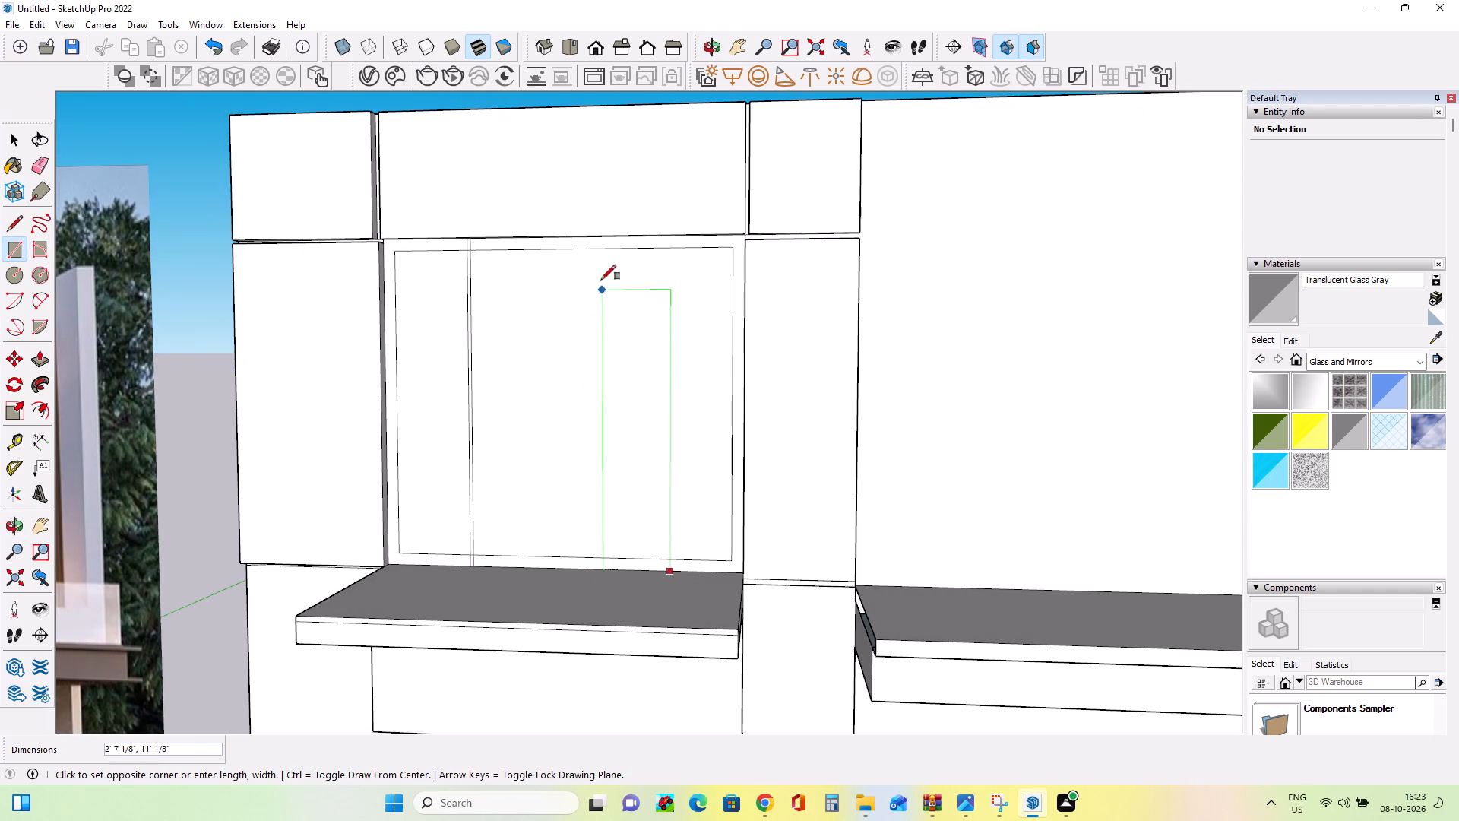
pyautogui.press('Escape')
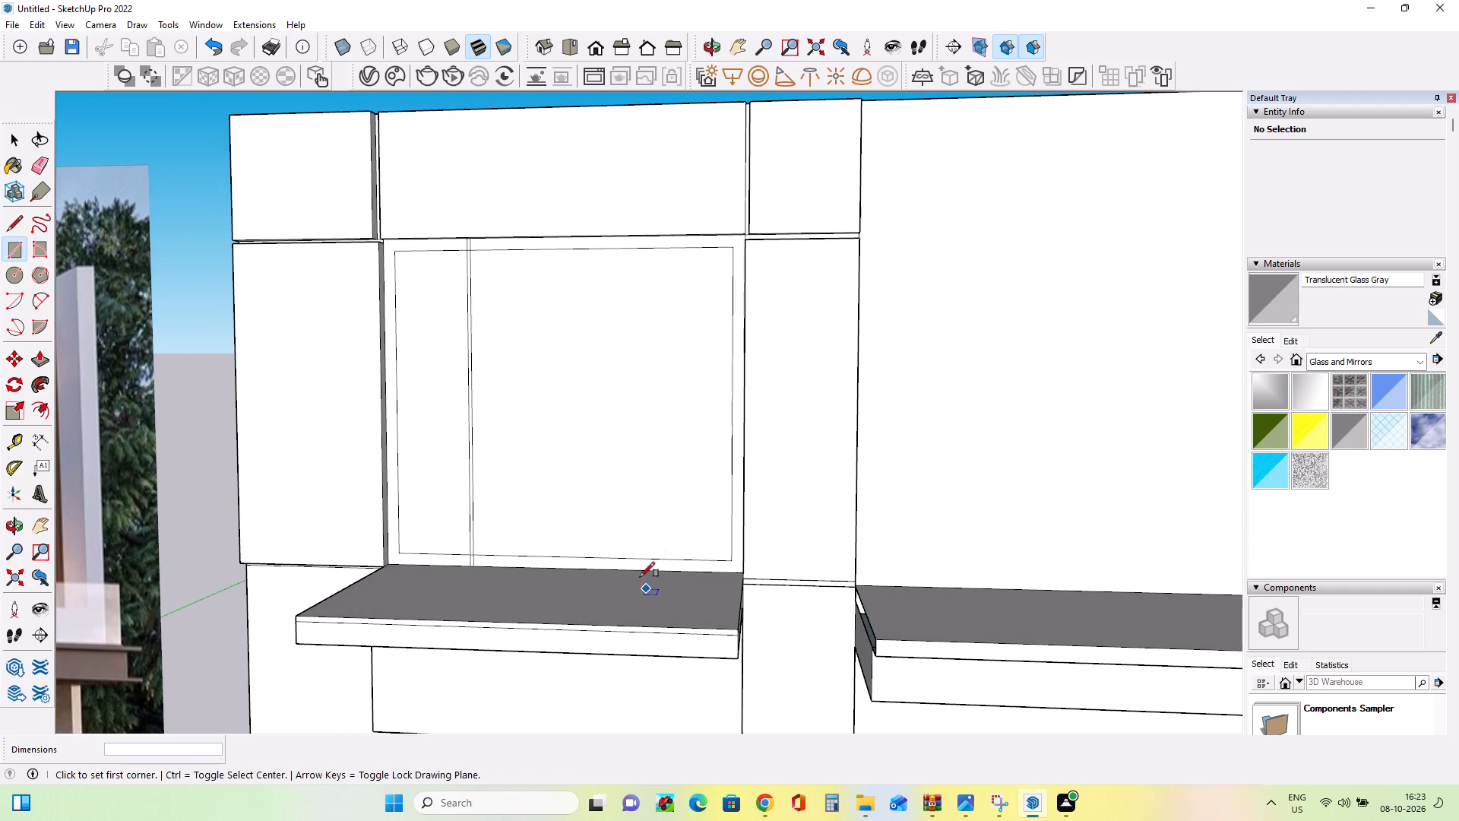
pyautogui.click(646, 572)
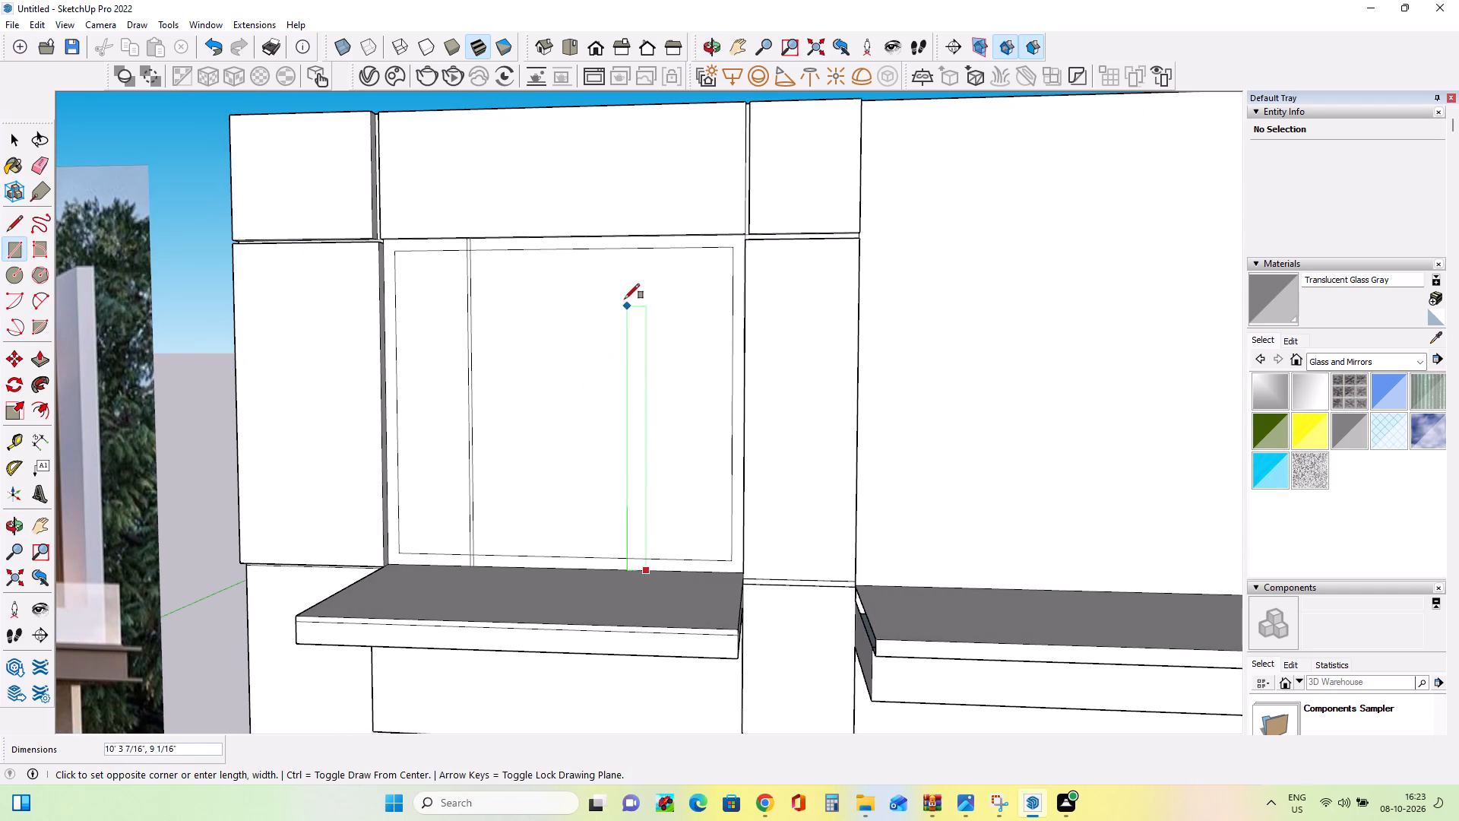
pyautogui.scroll(8, 622, 264)
pyautogui.moveTo(624, 230); pyautogui.dragTo(641, 173, button='middle')
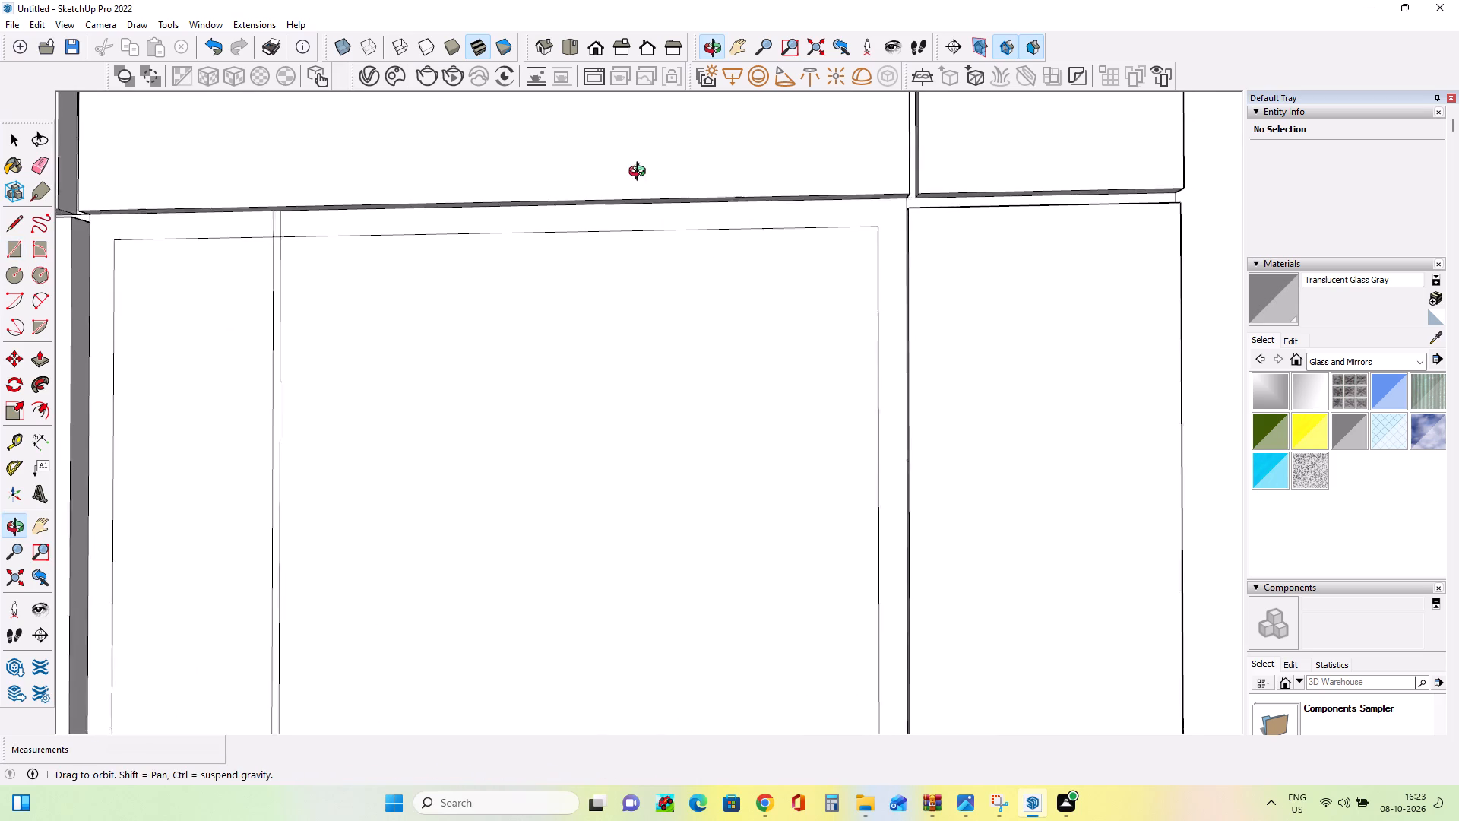
pyautogui.moveTo(641, 173); pyautogui.dragTo(647, 157, button='middle')
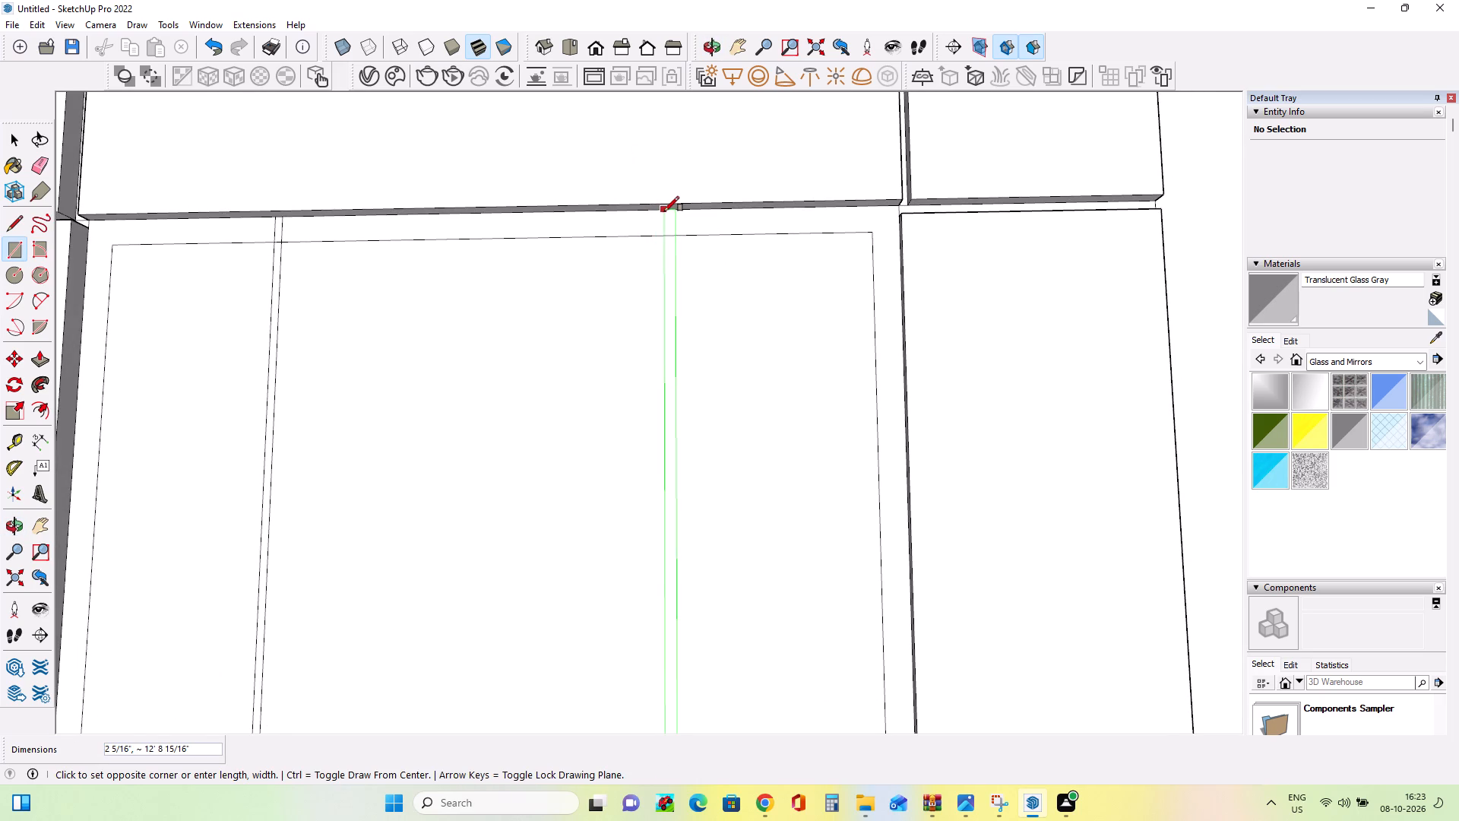
pyautogui.click(664, 211)
# Draw a horizontal transom rectangle about 2 1/8" high and 14' 1/8" long across the upper part of the window panel.
pyautogui.scroll(-16, 689, 347)
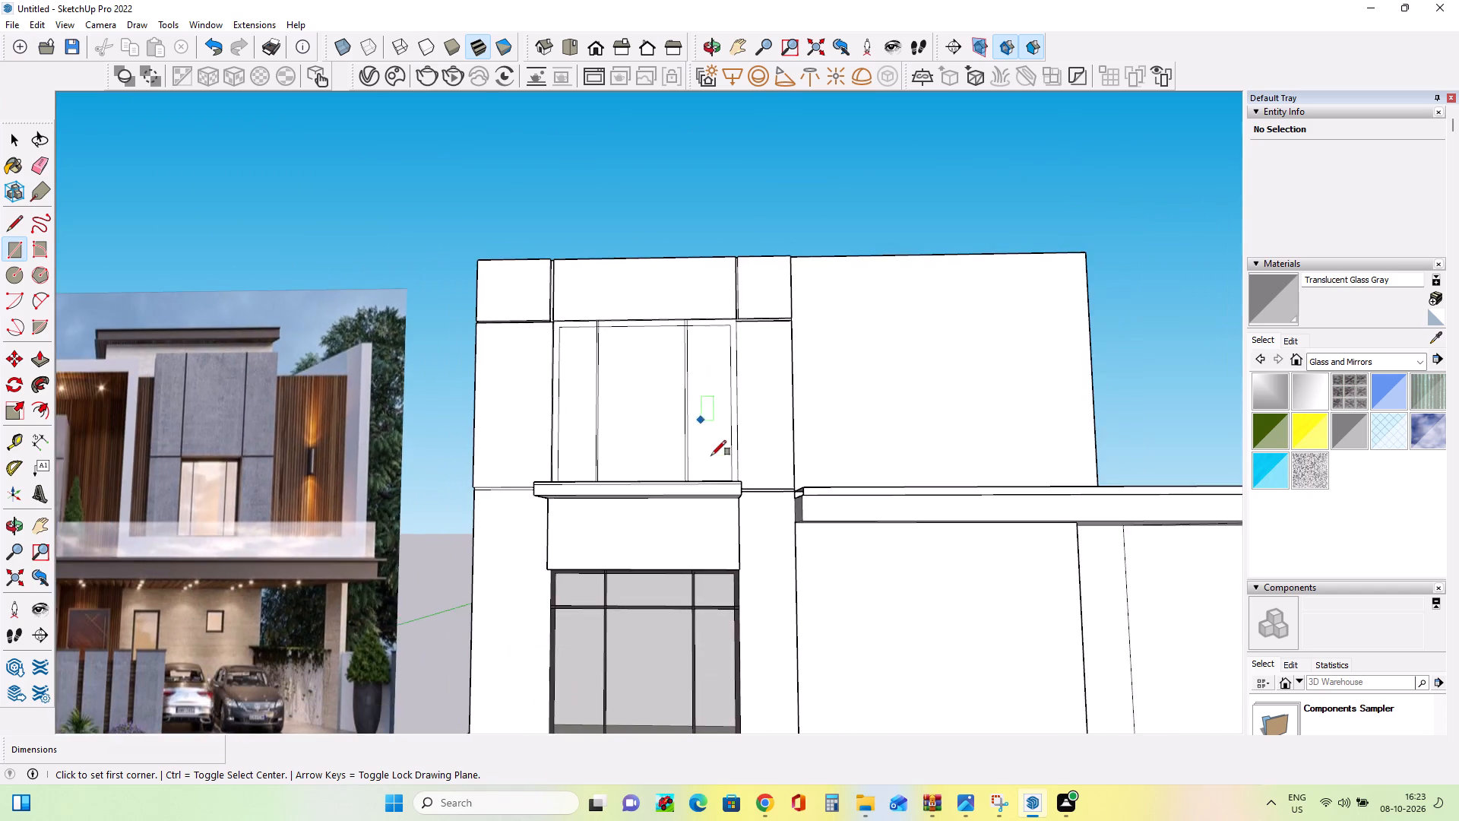
pyautogui.moveTo(713, 457); pyautogui.dragTo(739, 471, button='middle')
pyautogui.scroll(3, 673, 466)
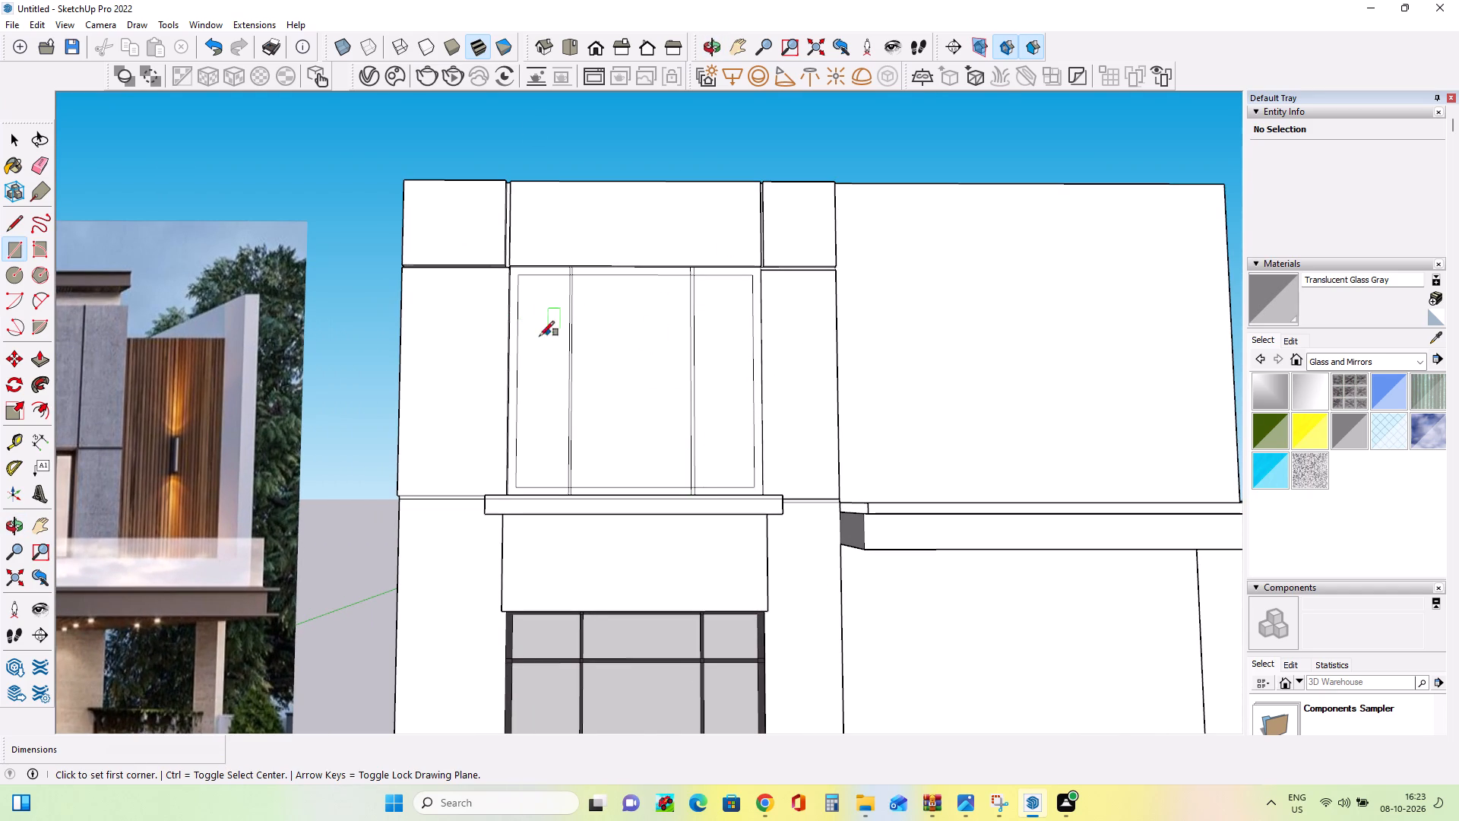
pyautogui.click(508, 344)
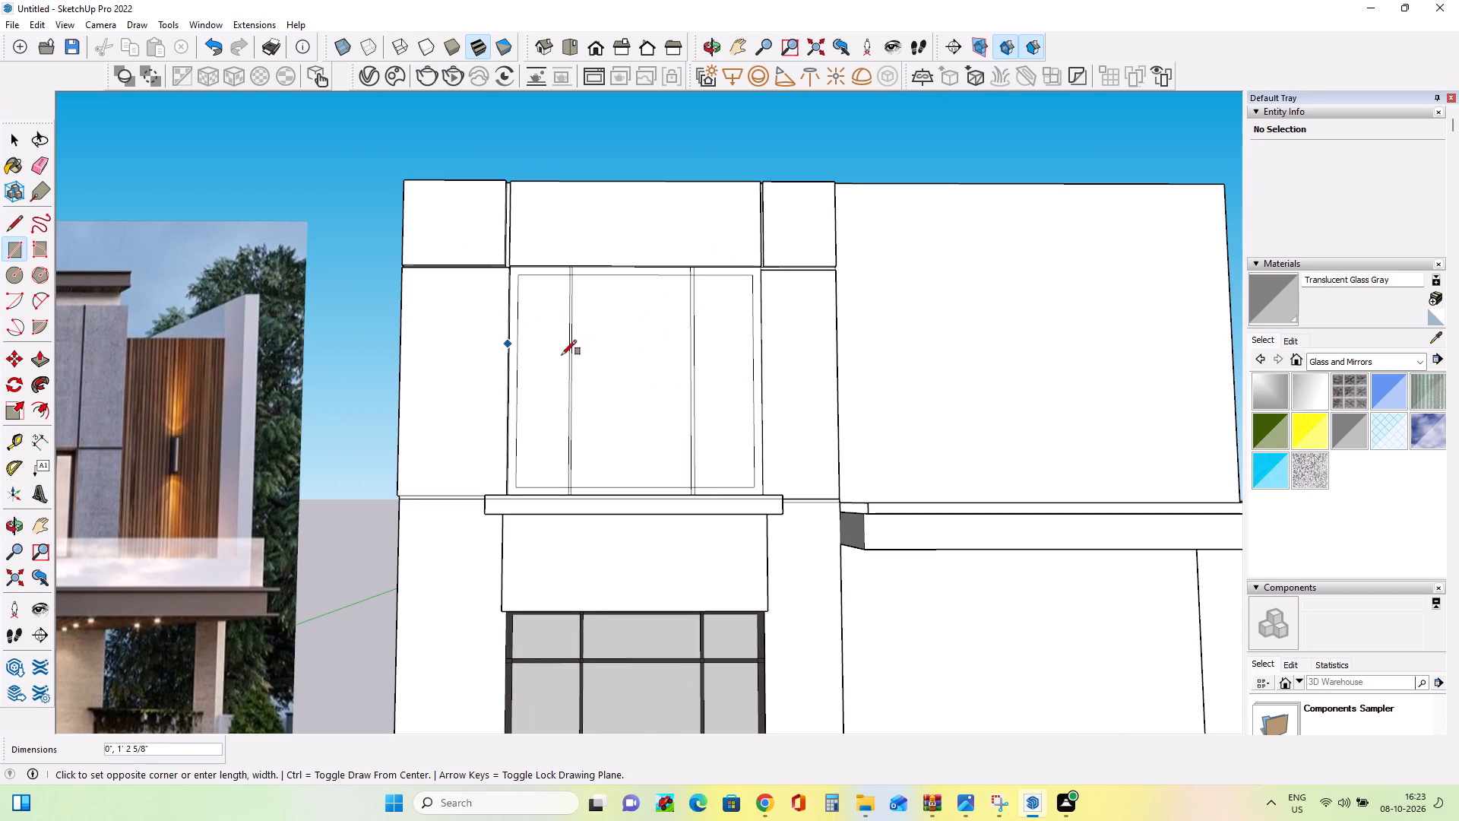
pyautogui.moveTo(690, 376); pyautogui.dragTo(783, 358, button='middle')
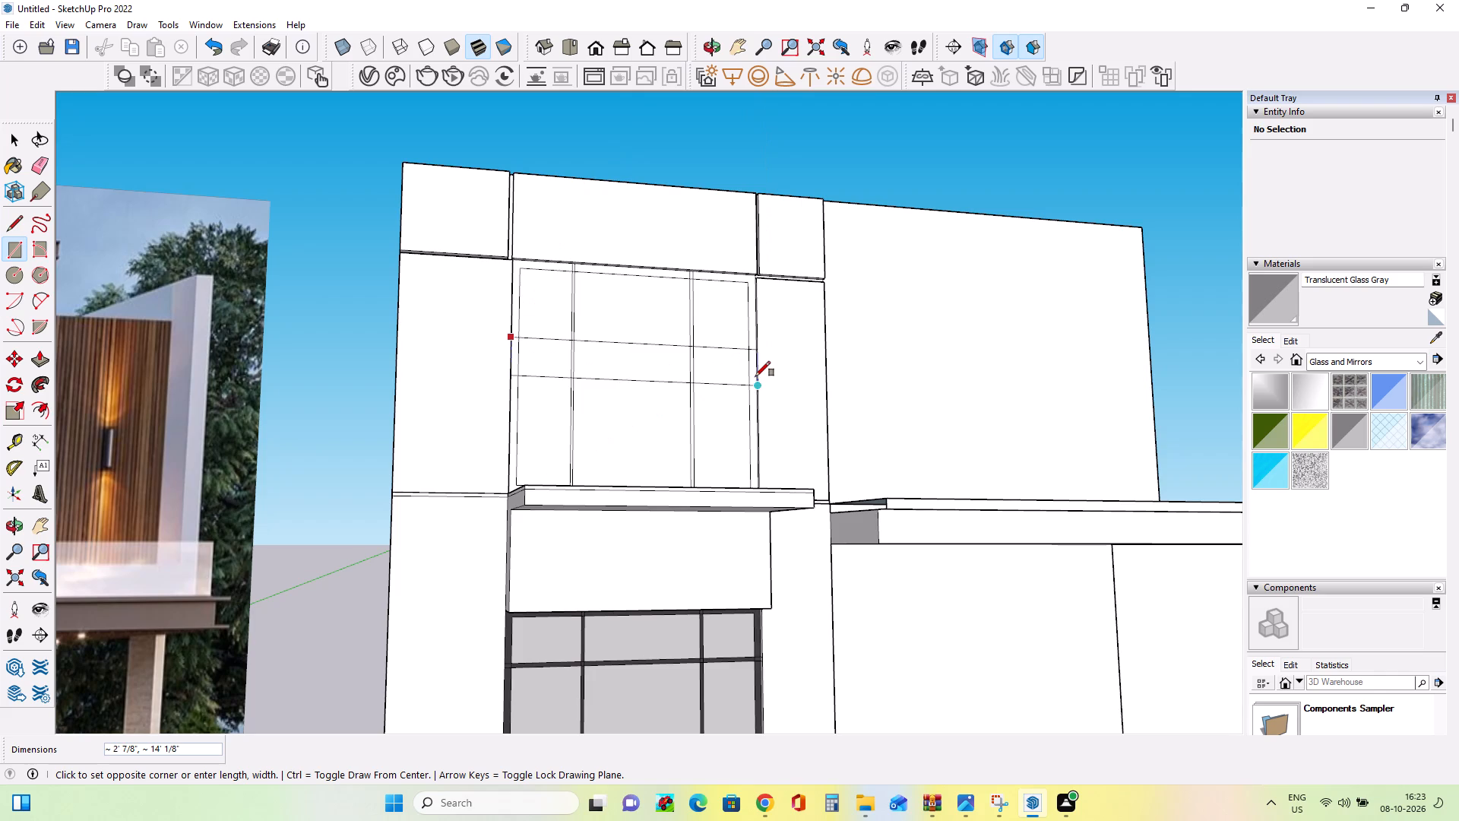
pyautogui.scroll(6, 755, 376)
pyautogui.scroll(-1, 755, 375)
pyautogui.scroll(1, 755, 375)
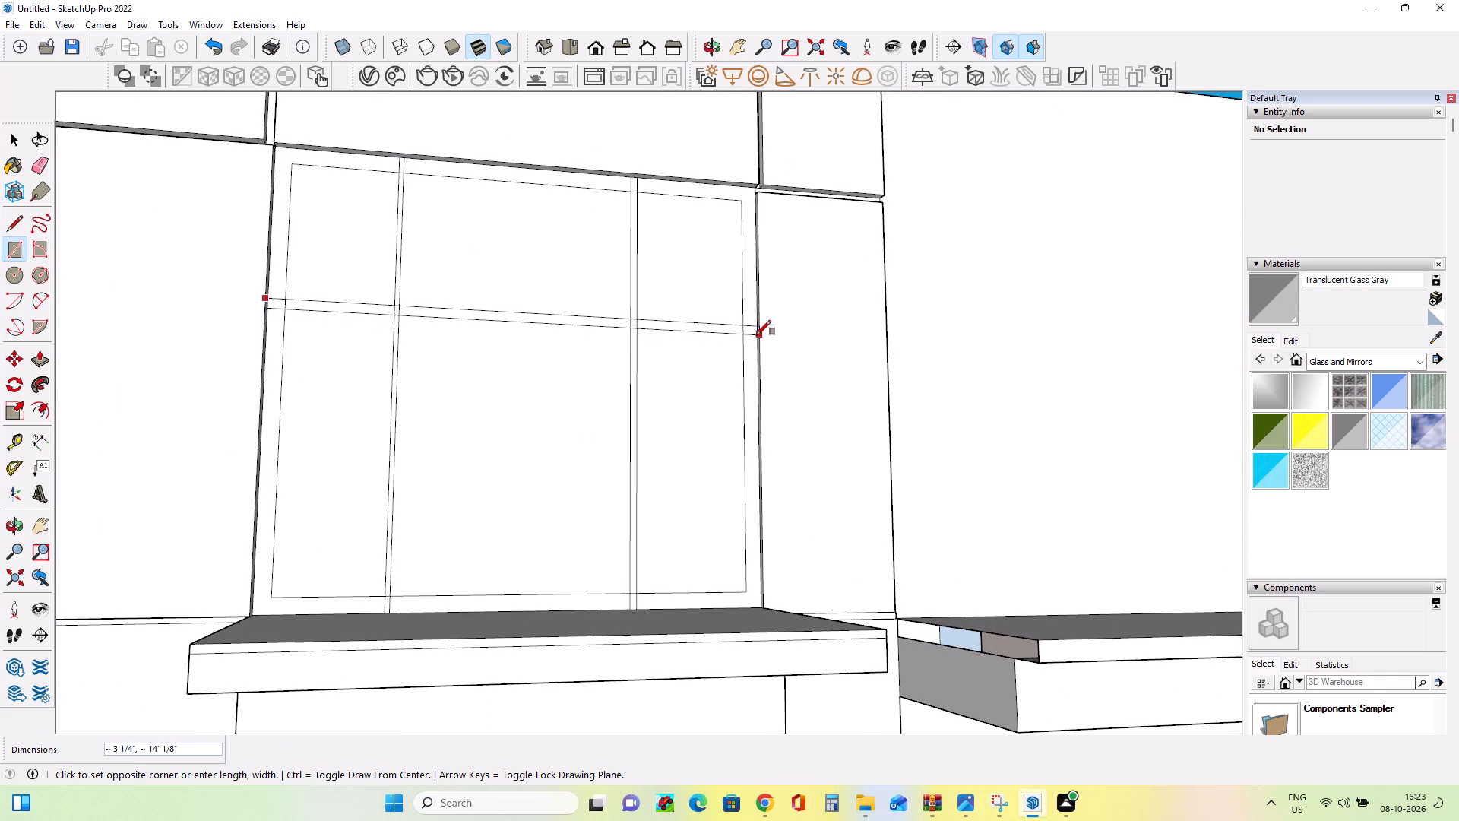
pyautogui.click(758, 332)
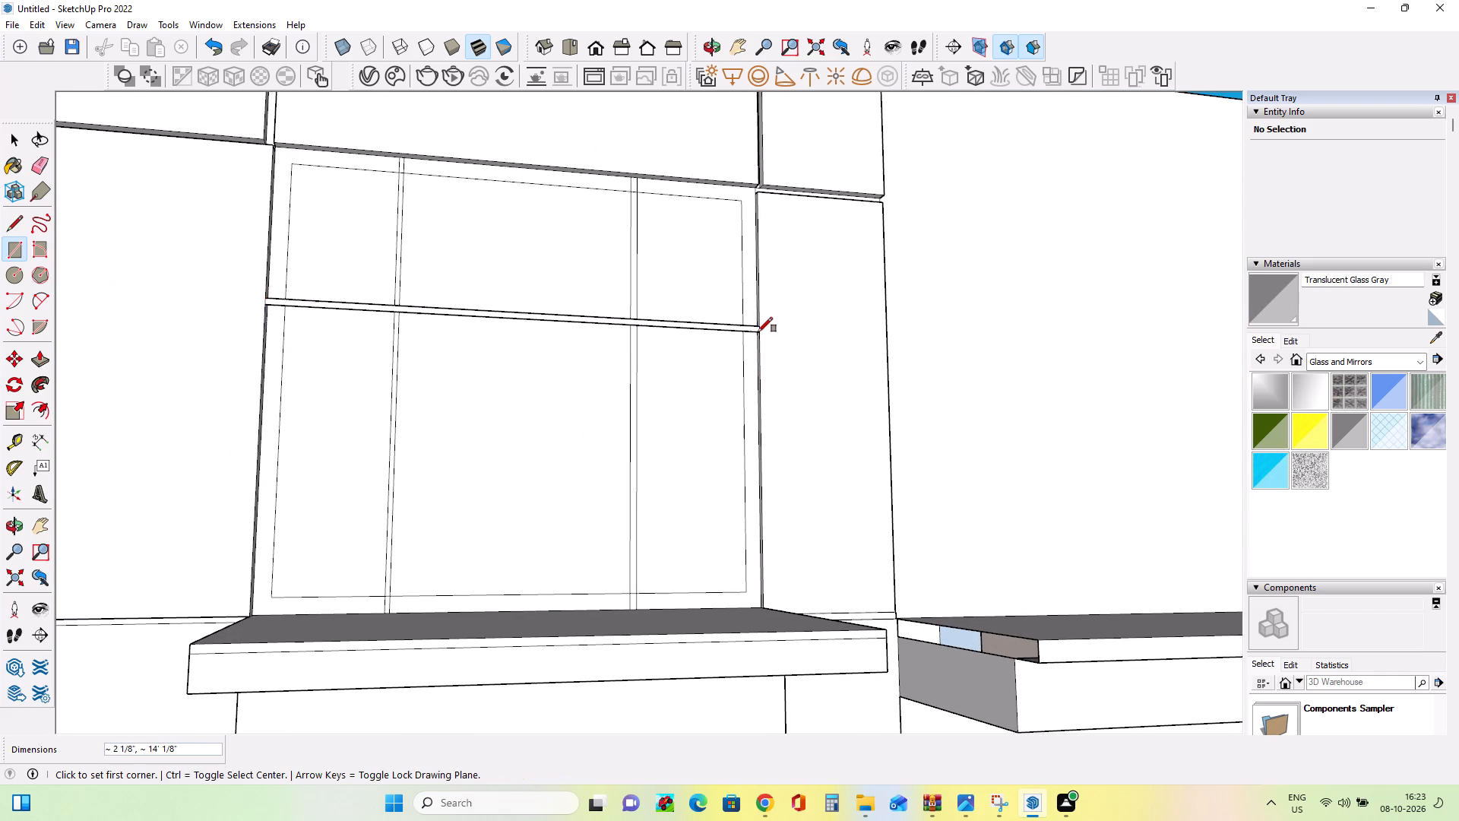
# Undo the horizontal transom rectangle on the upper window panel.
pyautogui.moveTo(754, 377); pyautogui.dragTo(584, 468, button='middle')
pyautogui.moveTo(641, 358); pyautogui.dragTo(628, 519, button='middle')
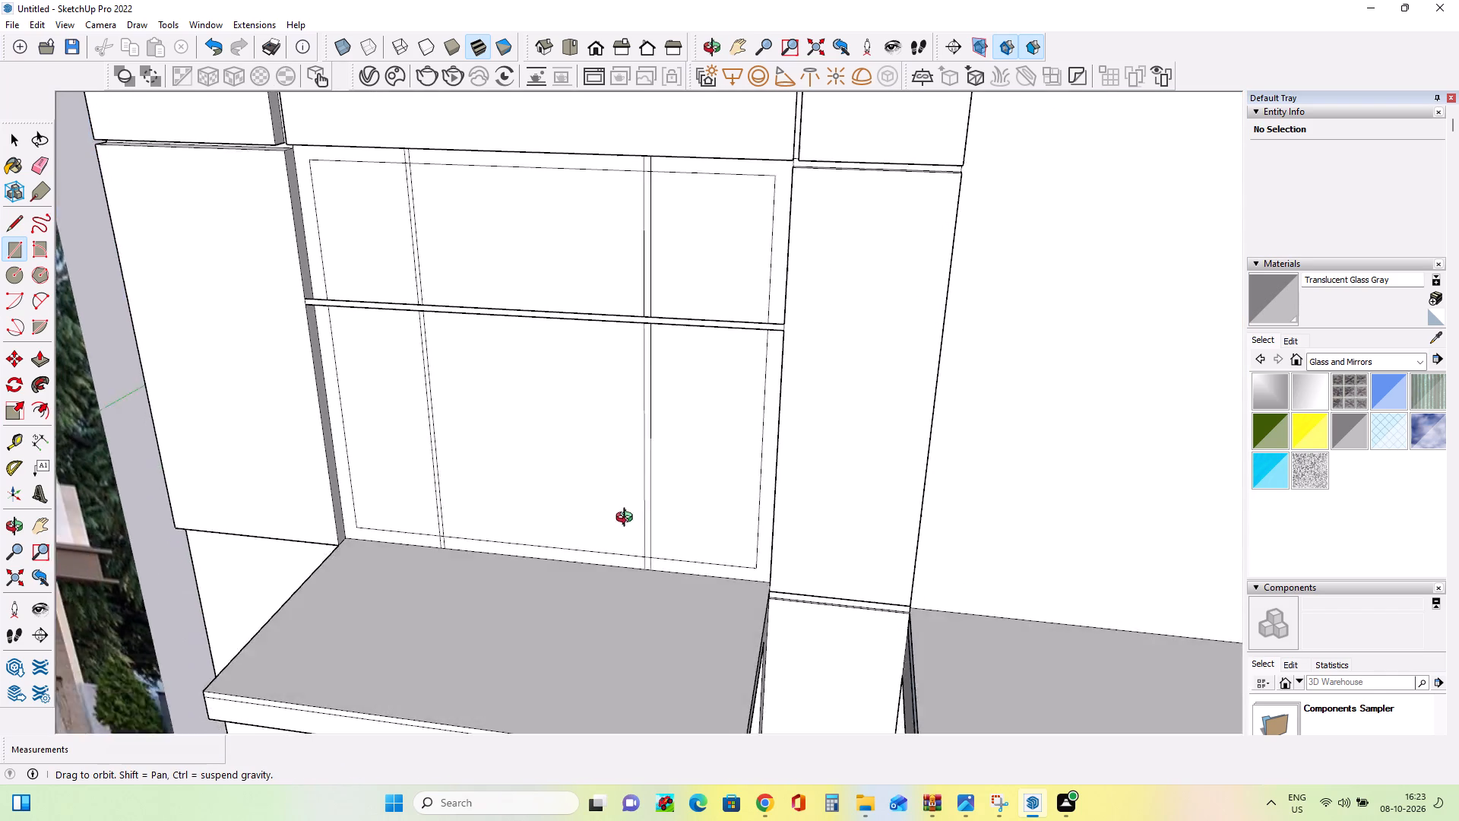
pyautogui.moveTo(628, 519); pyautogui.dragTo(606, 601, button='middle')
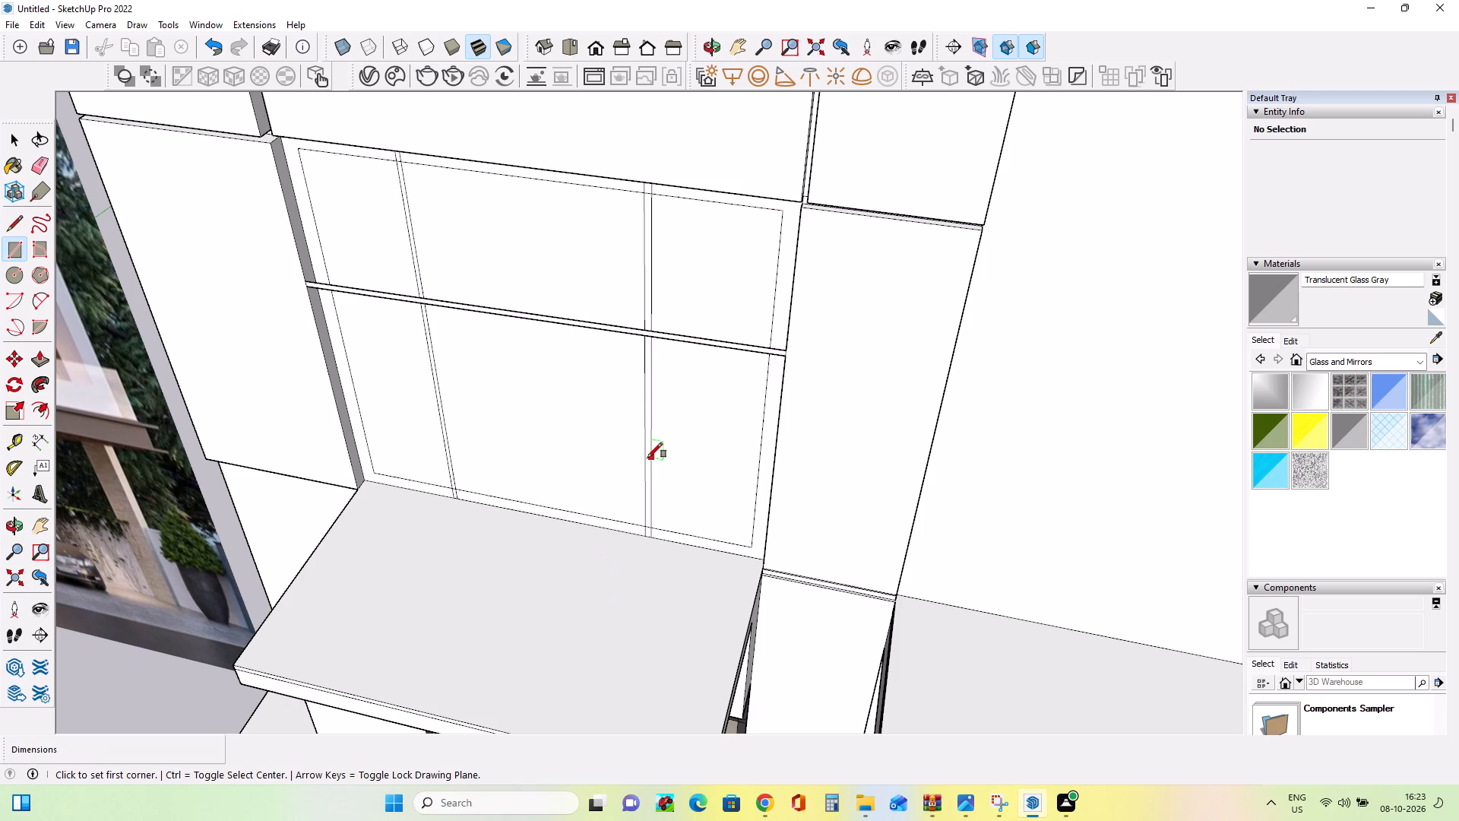
pyautogui.hotkey('ctrl', 'z')
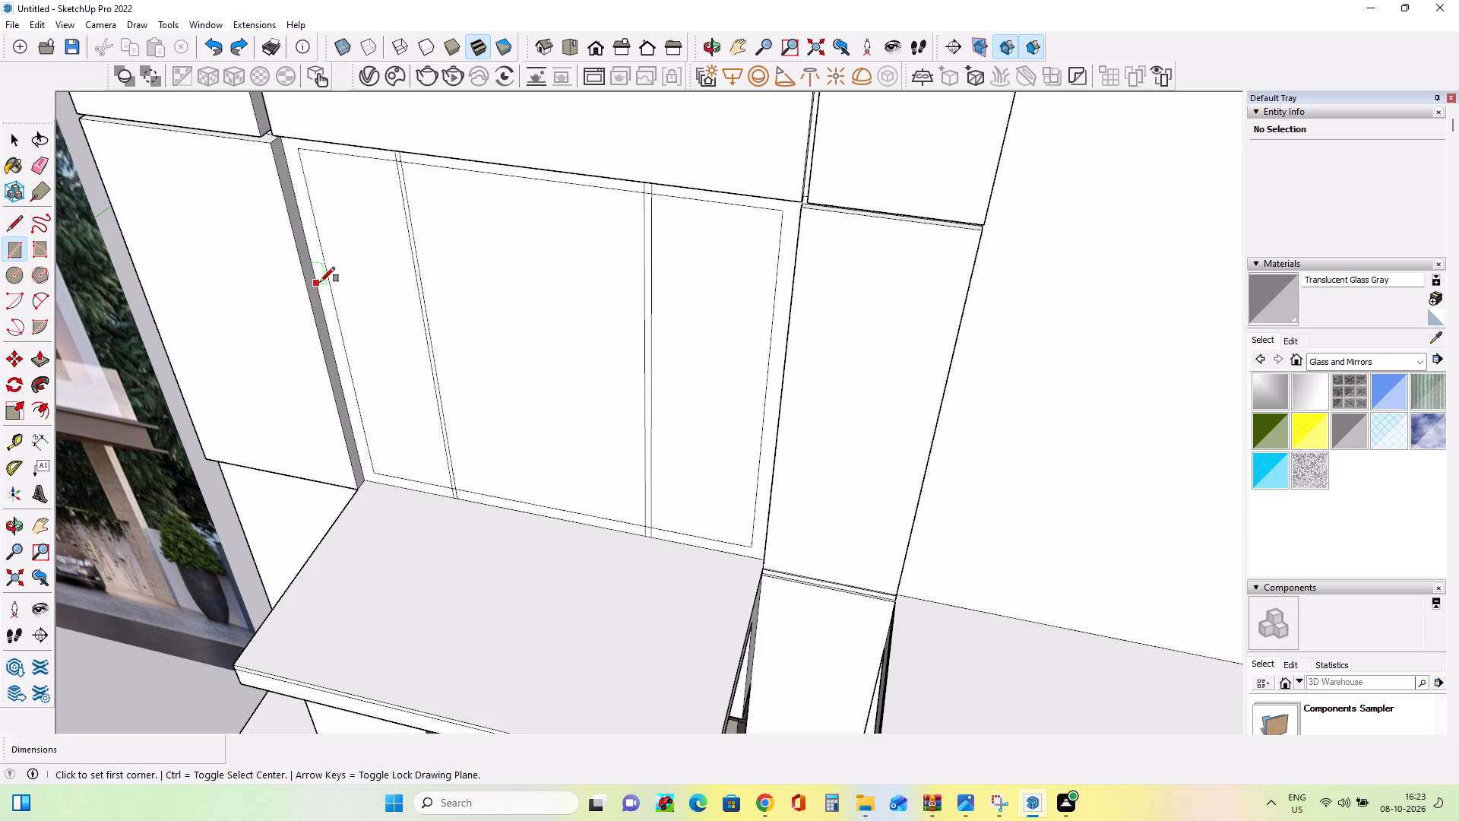
# Draw the transom rectangle about 1 15/16" high and 14' 1/16" long across the upper part of the window panel.
pyautogui.click(316, 282)
pyautogui.moveTo(724, 360); pyautogui.dragTo(883, 257, button='middle')
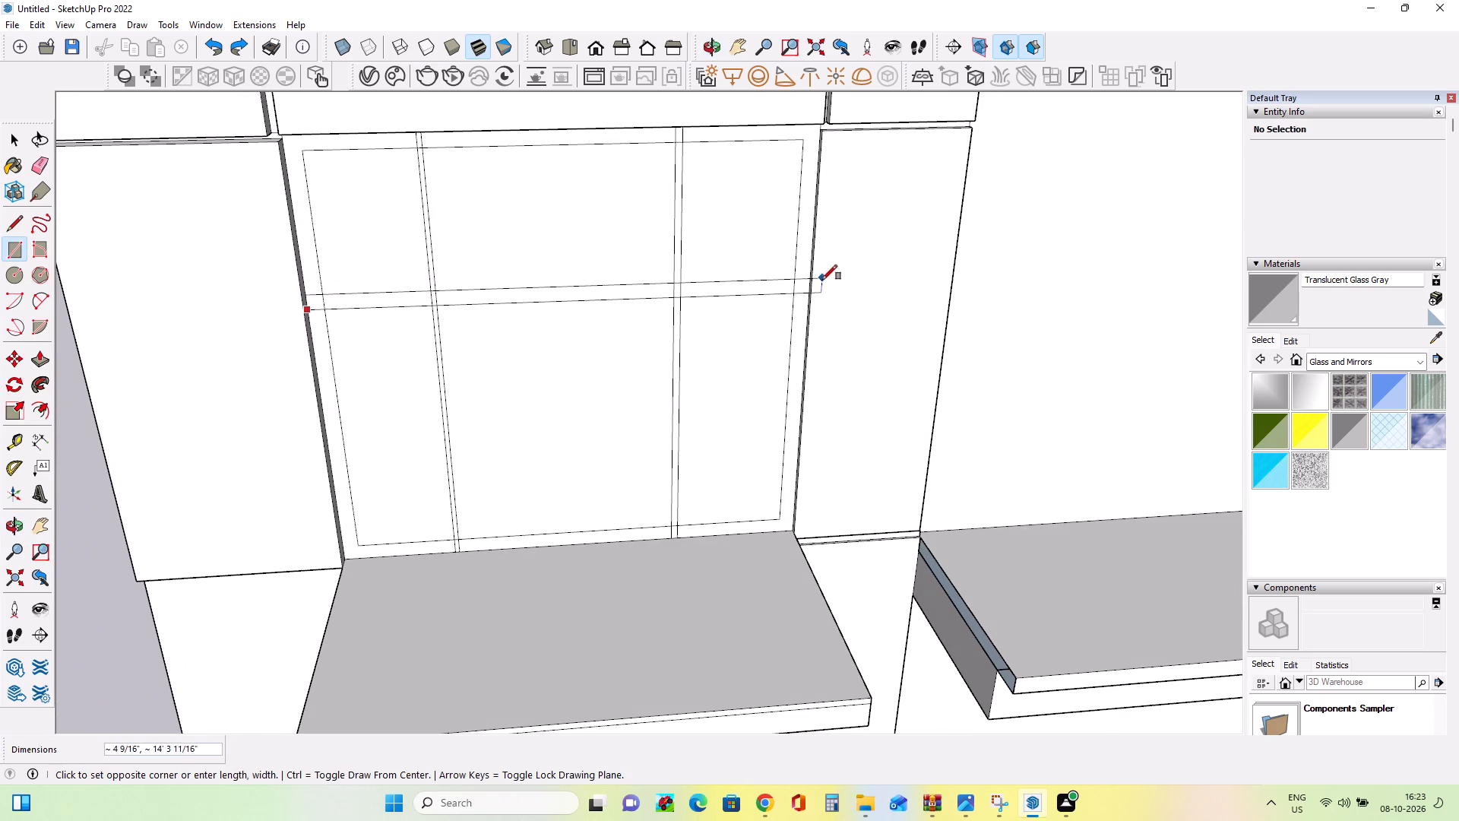
pyautogui.scroll(8, 805, 287)
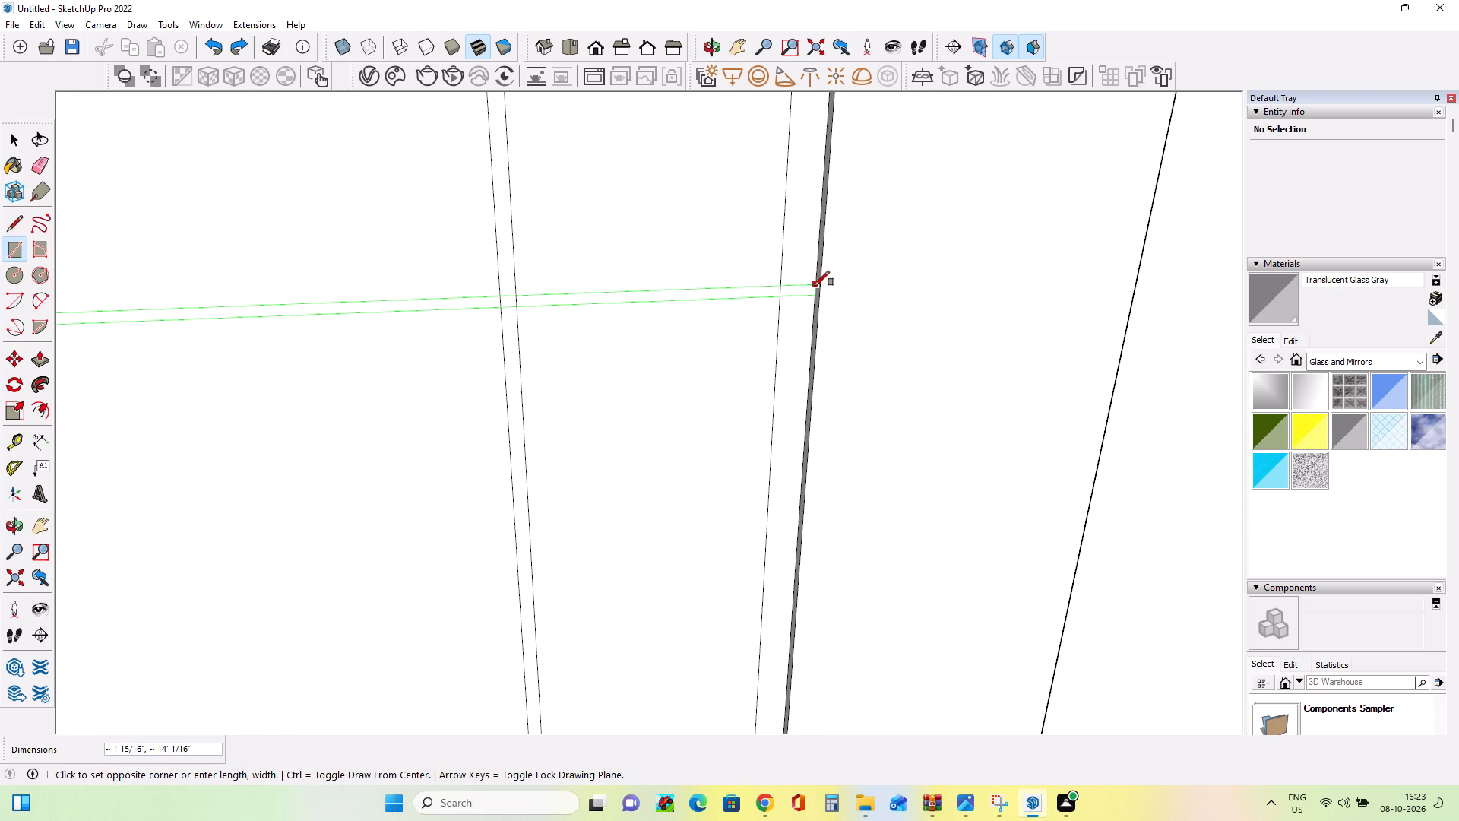
pyautogui.click(815, 286)
pyautogui.scroll(-13, 803, 387)
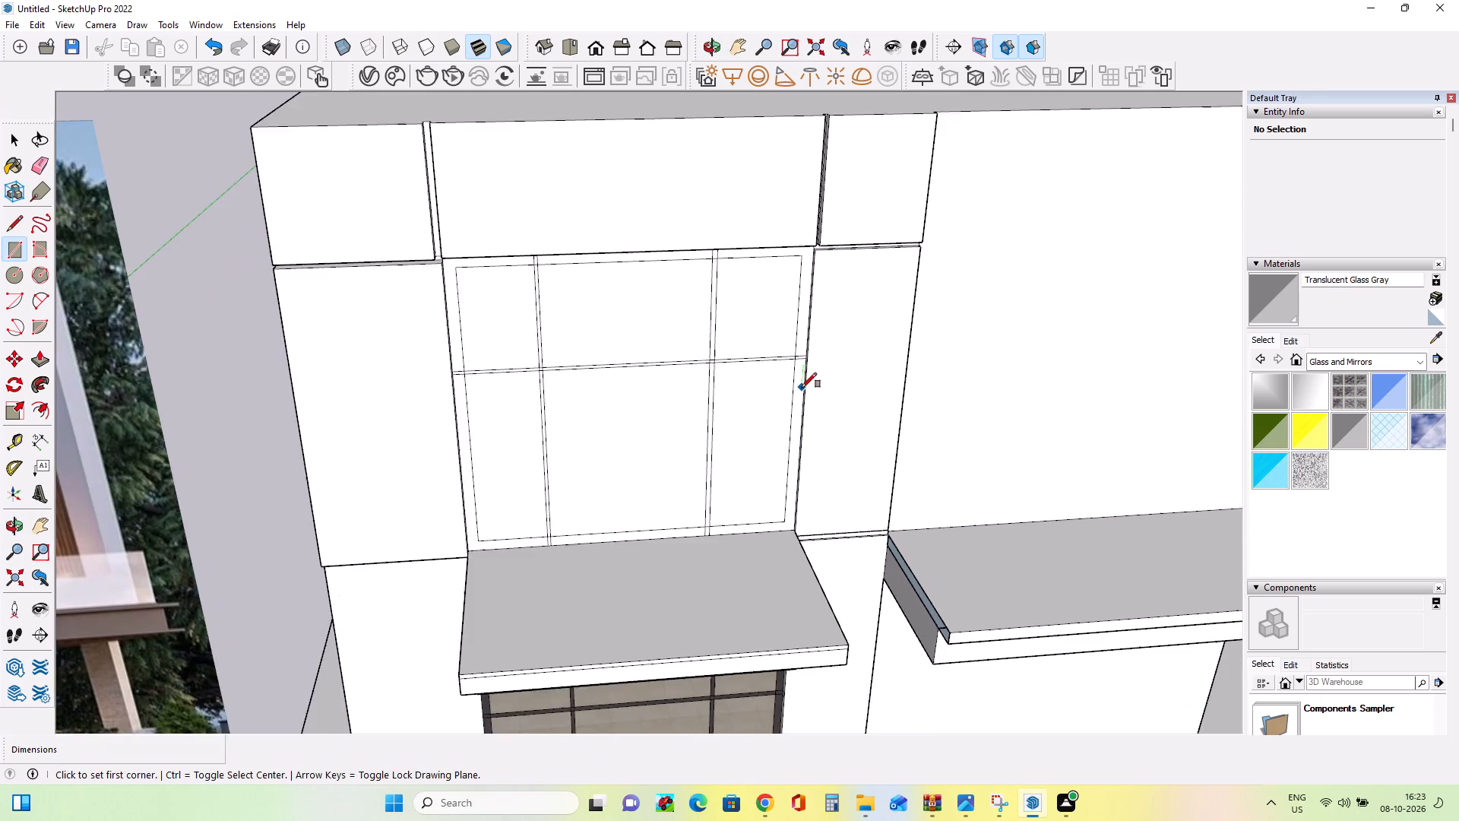
# Paint all six glass panes of the upper window with Translucent Glass Gray.
pyautogui.click(1342, 436)
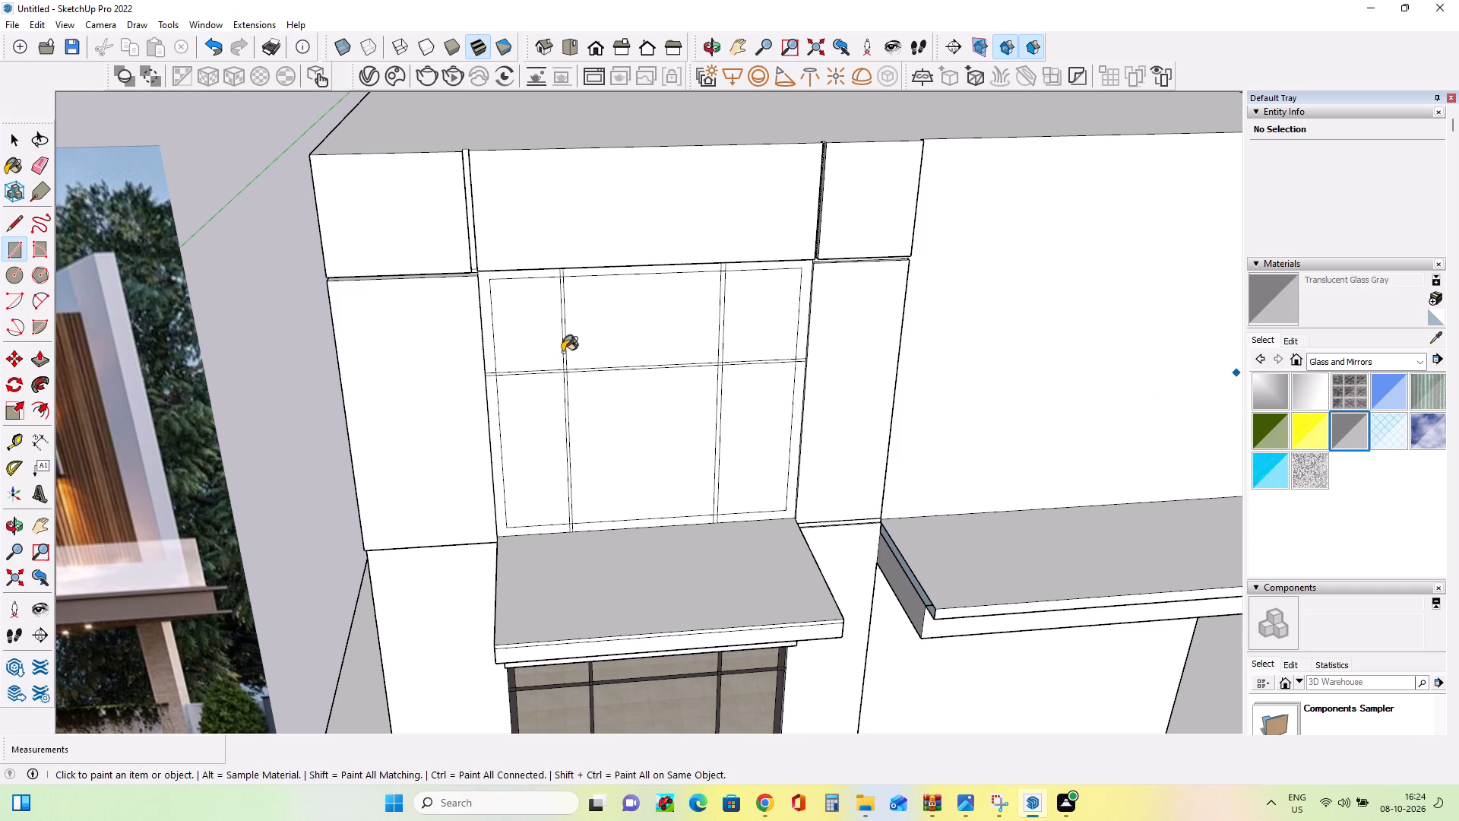
pyautogui.click(532, 344)
pyautogui.click(609, 336)
pyautogui.click(780, 335)
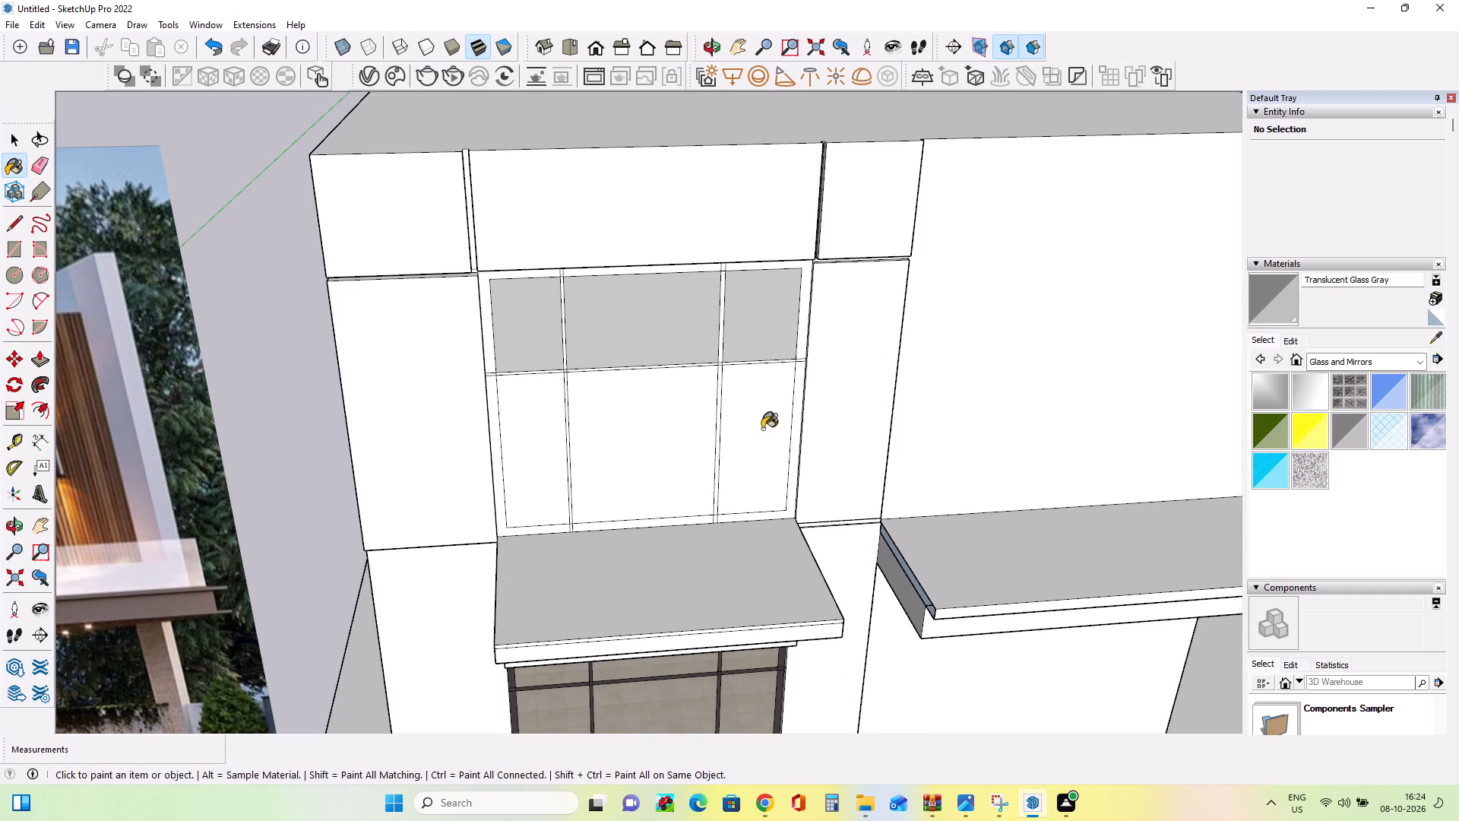
pyautogui.click(762, 429)
pyautogui.click(639, 449)
pyautogui.click(533, 456)
pyautogui.moveTo(630, 481); pyautogui.dragTo(596, 318, button='middle')
pyautogui.scroll(-3, 596, 318)
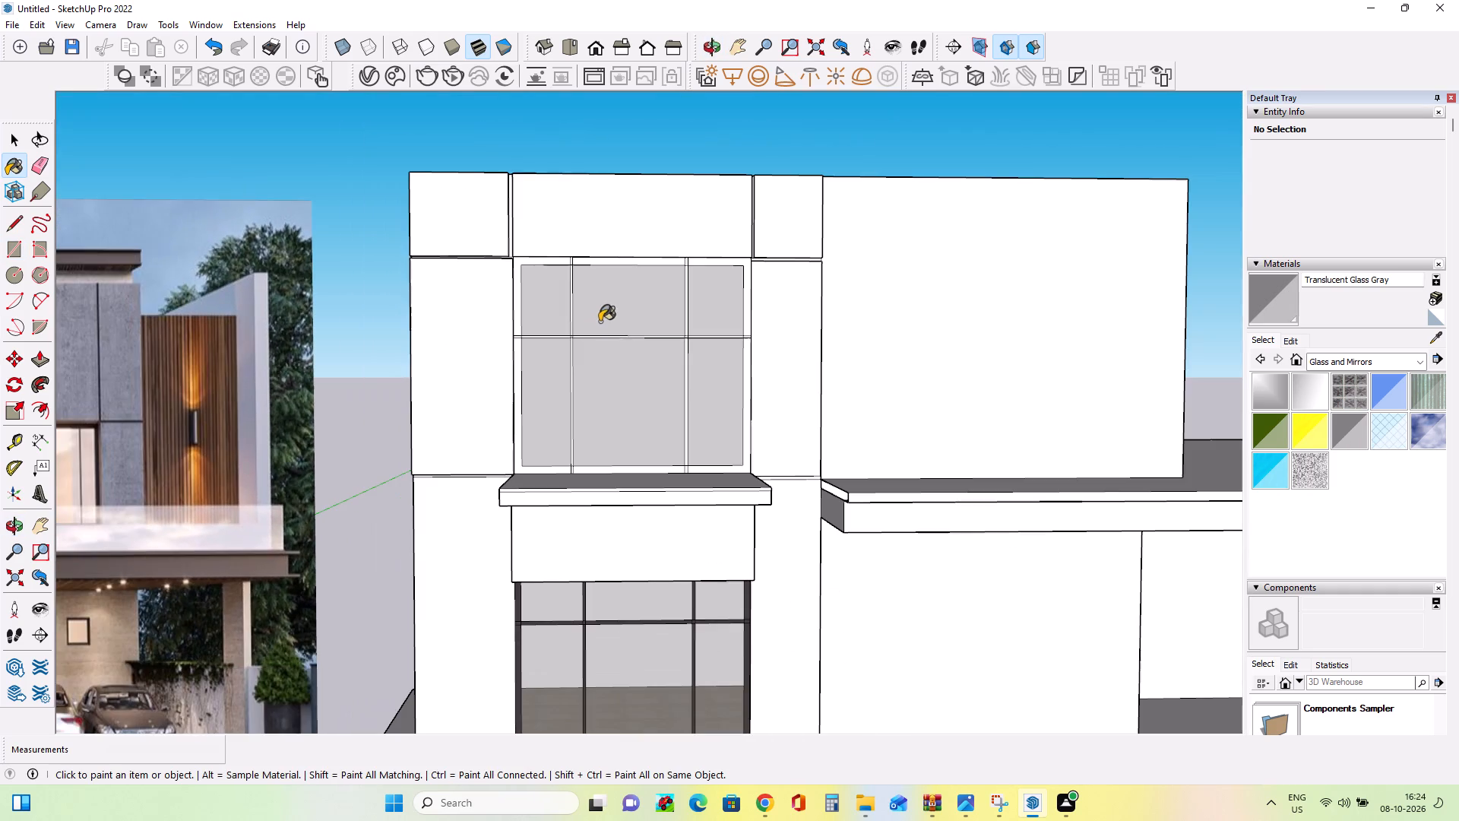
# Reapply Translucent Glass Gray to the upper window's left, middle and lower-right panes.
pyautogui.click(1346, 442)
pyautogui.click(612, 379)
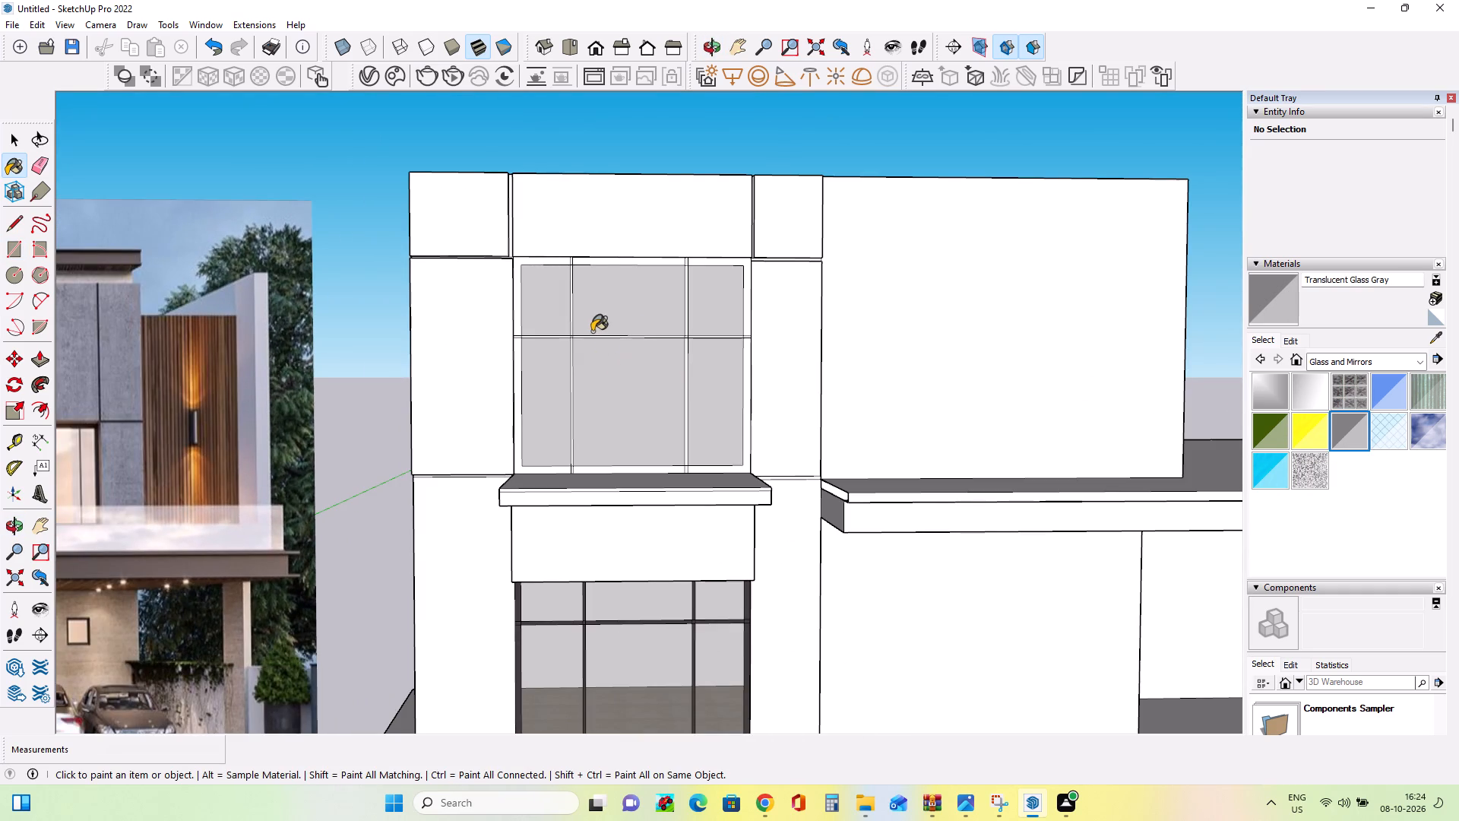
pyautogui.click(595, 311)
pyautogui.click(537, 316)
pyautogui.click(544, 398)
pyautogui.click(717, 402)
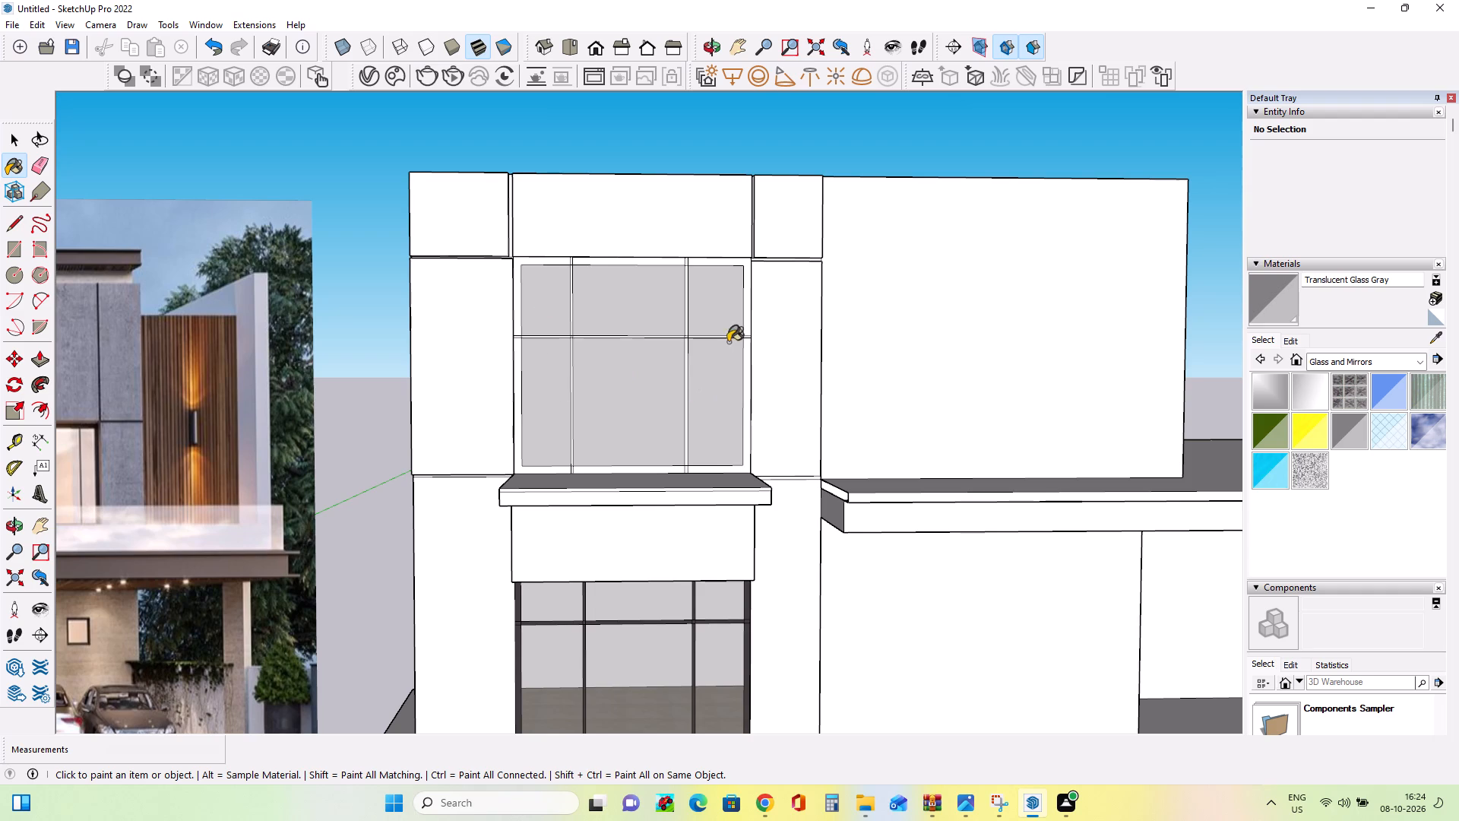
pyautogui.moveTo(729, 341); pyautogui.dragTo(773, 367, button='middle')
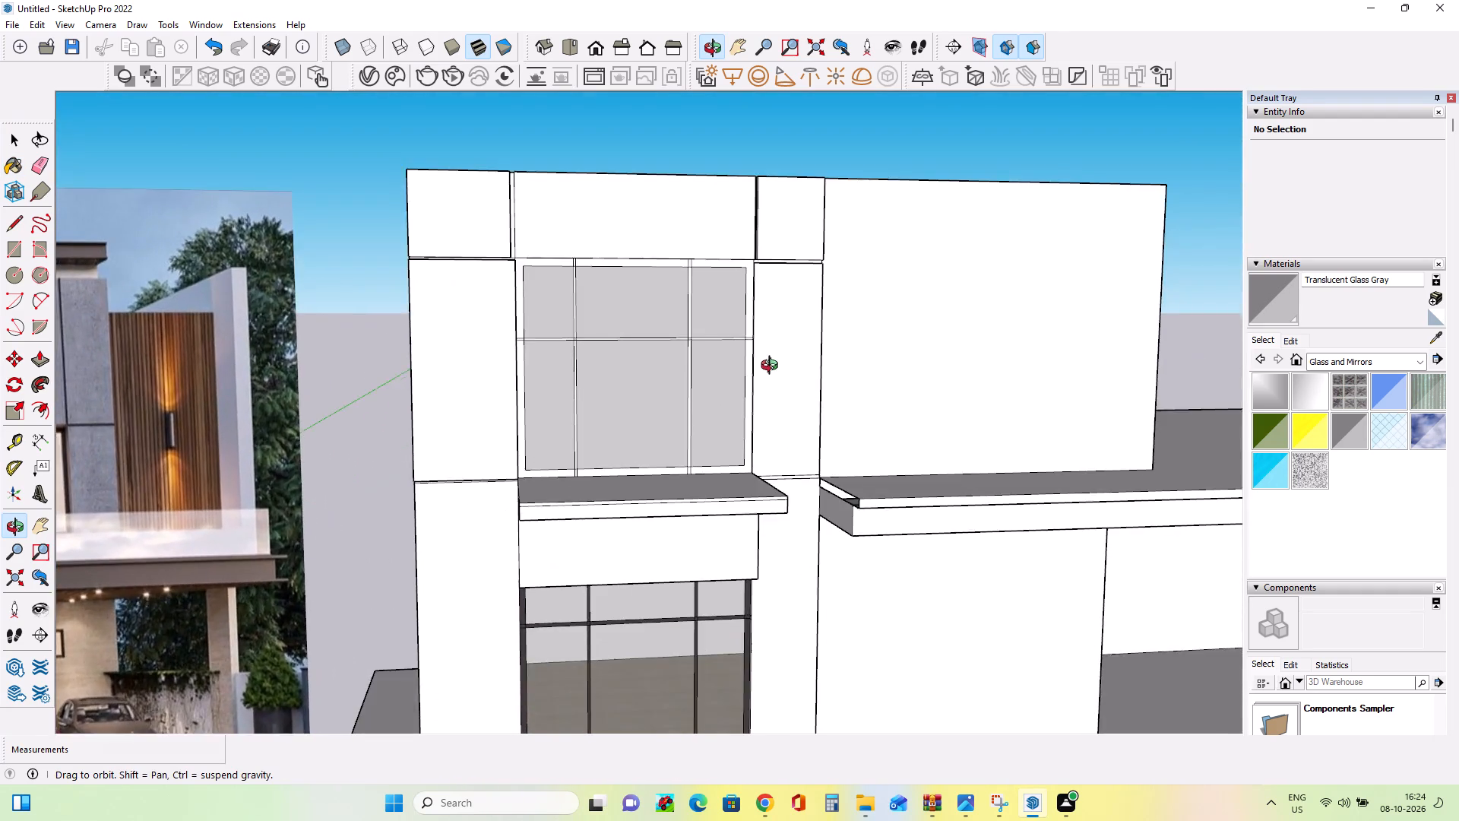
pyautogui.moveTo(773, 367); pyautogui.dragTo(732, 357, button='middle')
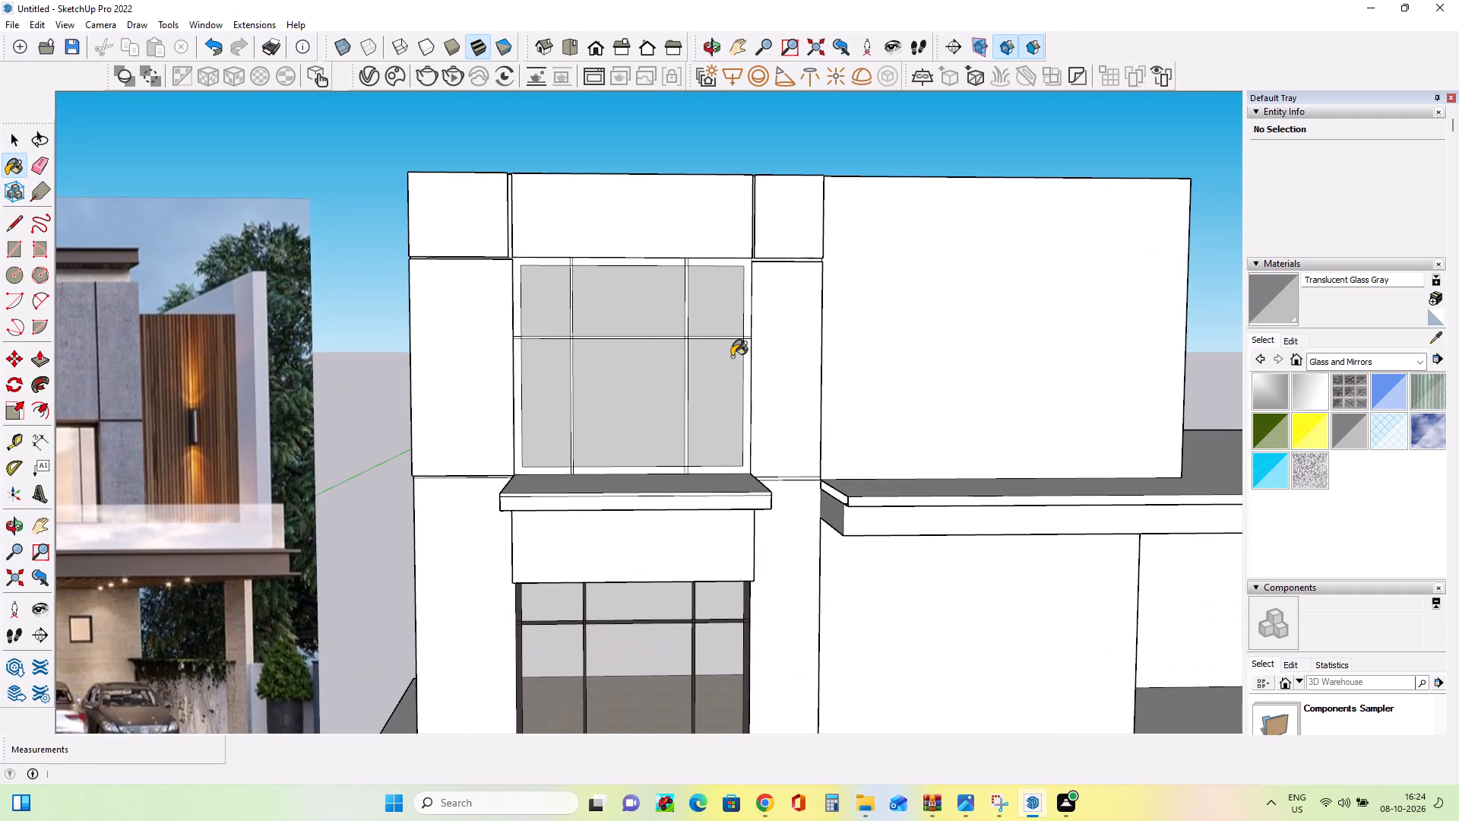
# Paint the right mullion's lower section and the frame around the window's right bay with Asphalt New from Asphalt and Concrete.
pyautogui.click(1315, 366)
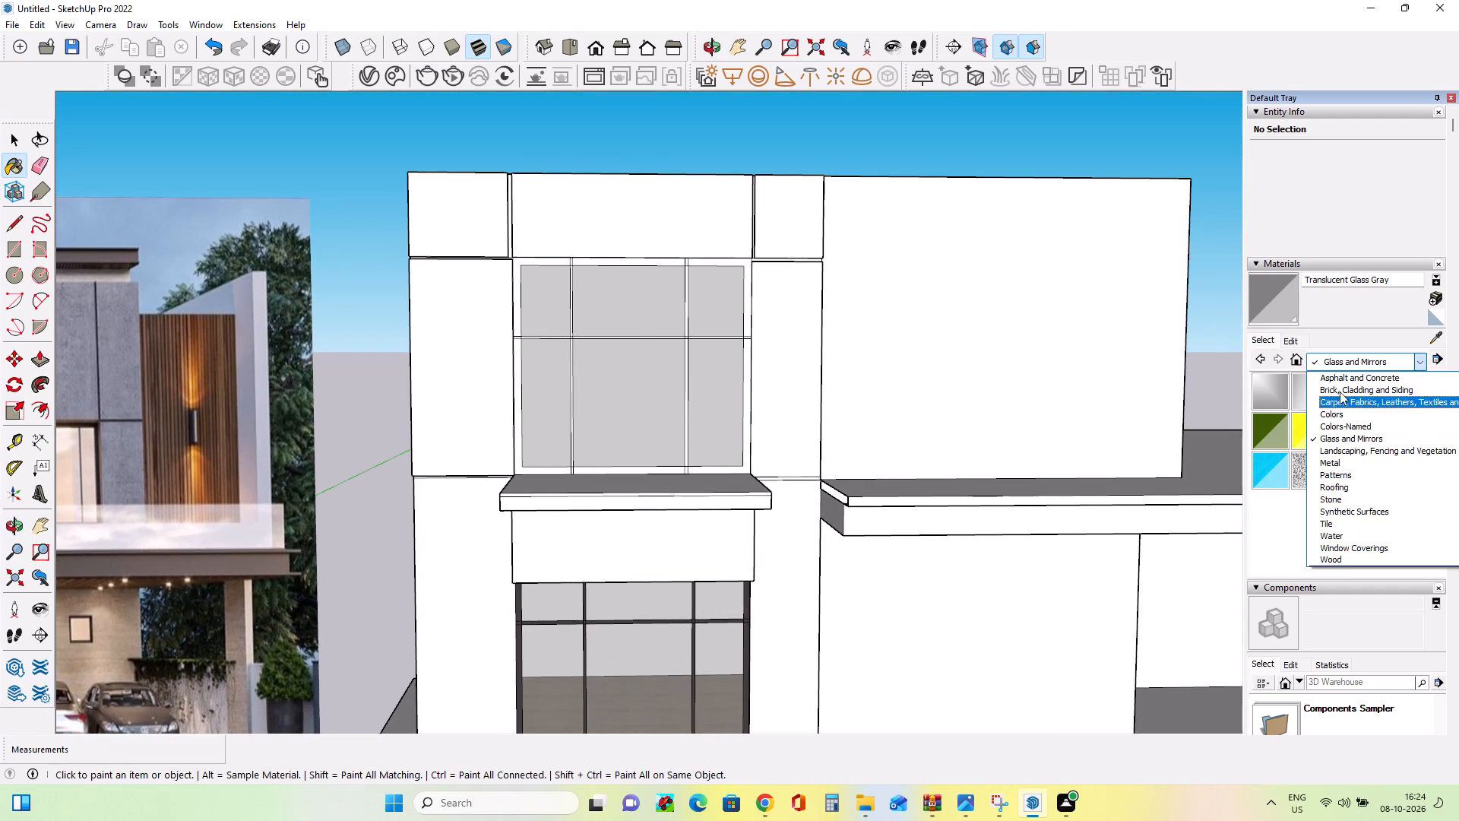
pyautogui.click(1340, 378)
pyautogui.click(1299, 401)
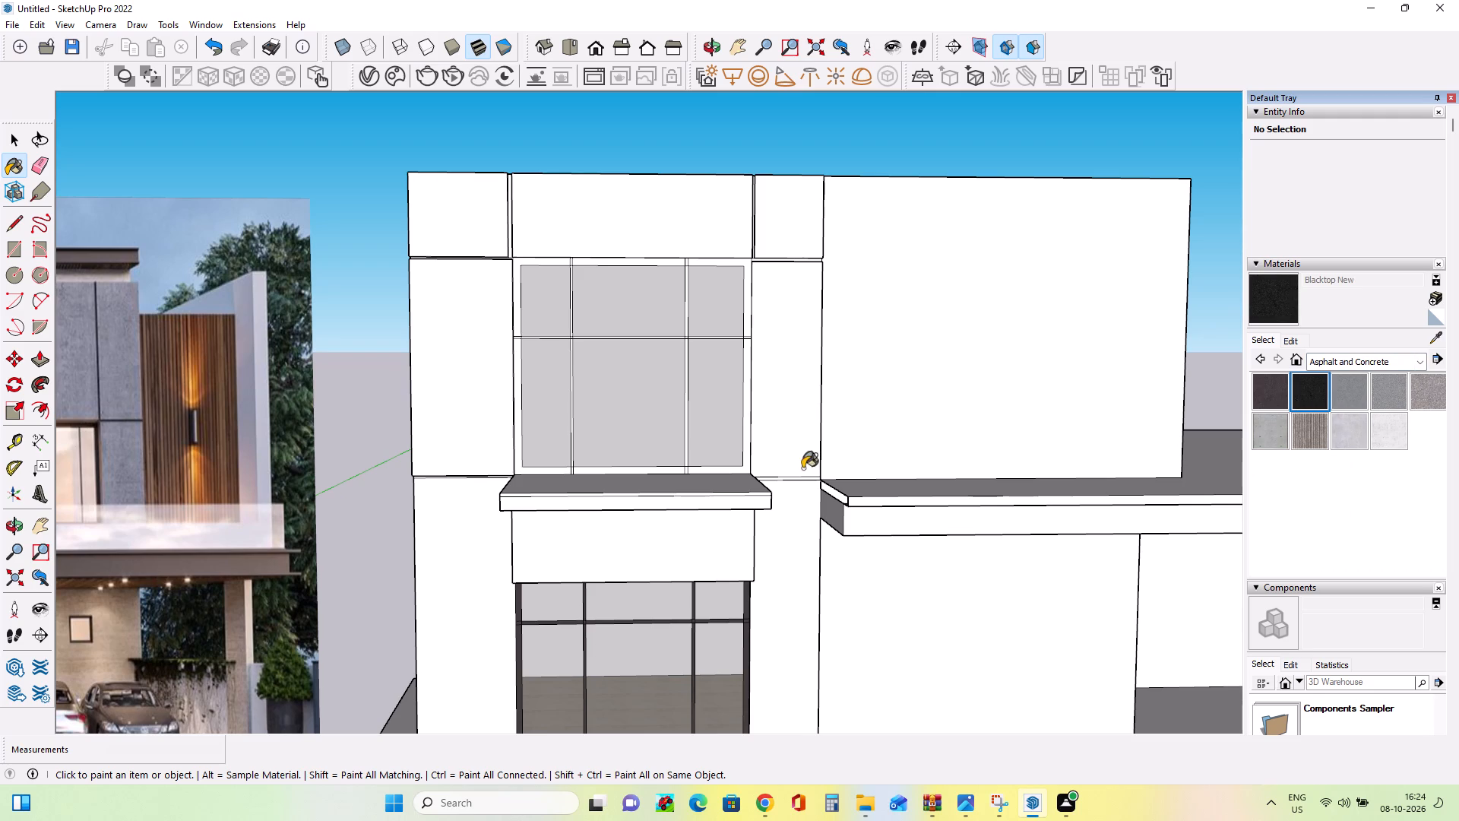
pyautogui.click(1274, 395)
pyautogui.scroll(7, 692, 393)
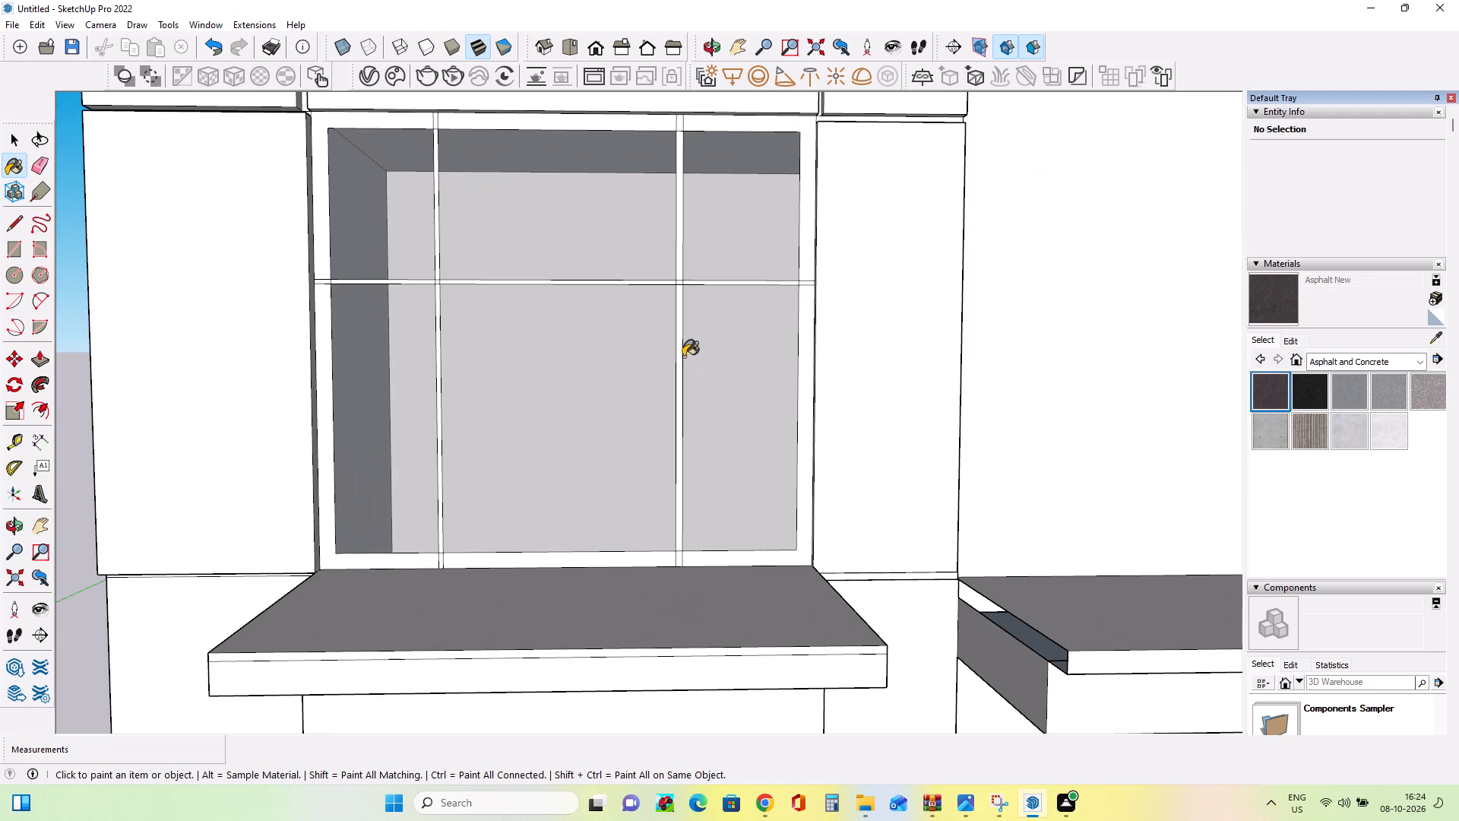
pyautogui.click(678, 351)
pyautogui.click(809, 366)
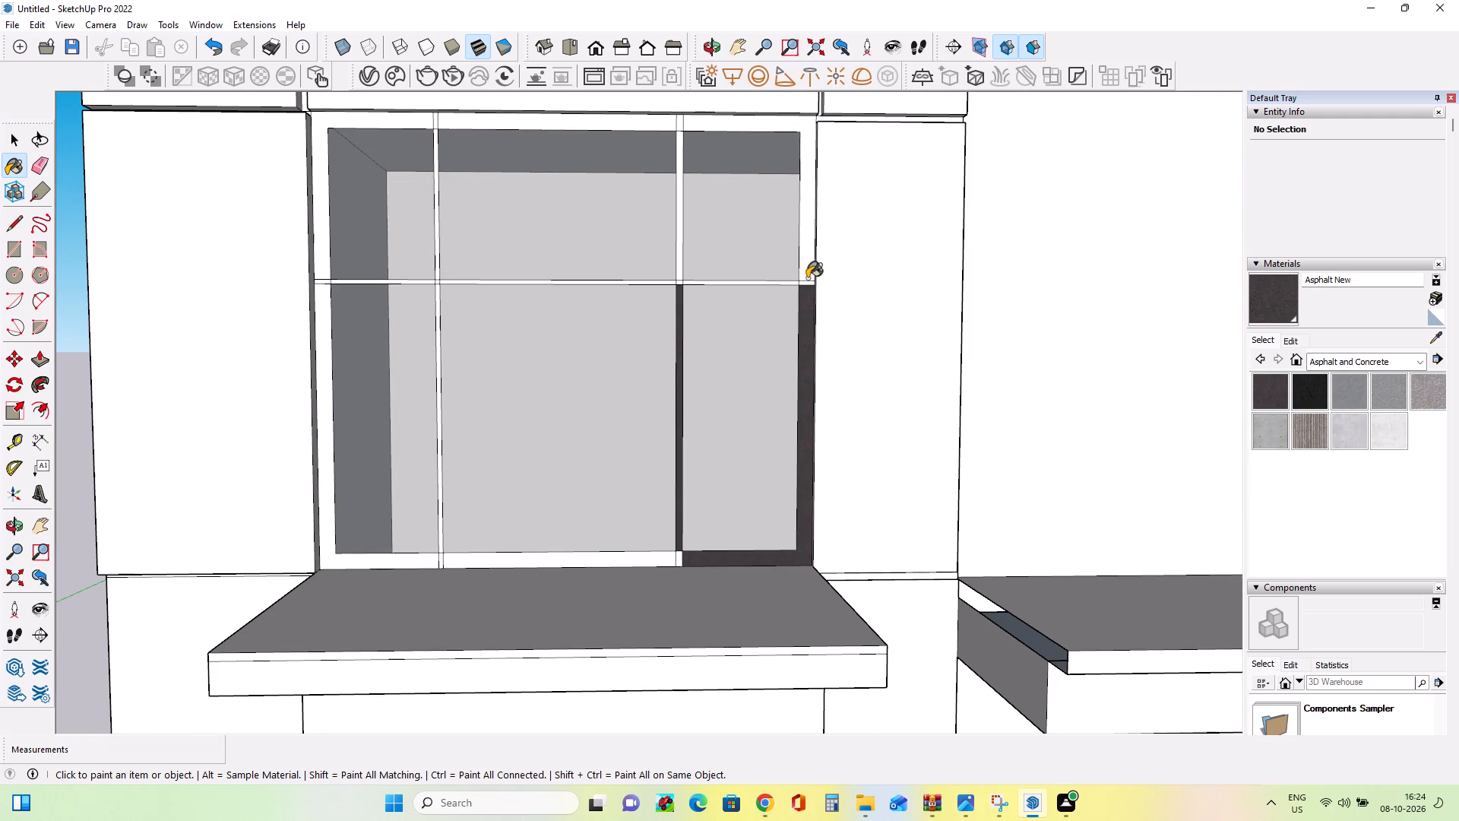
pyautogui.click(803, 258)
# Paint the right transom segment, the right mullion's upper section and the transom's junctions with the mullion and right frame Asphalt New.
pyautogui.click(755, 283)
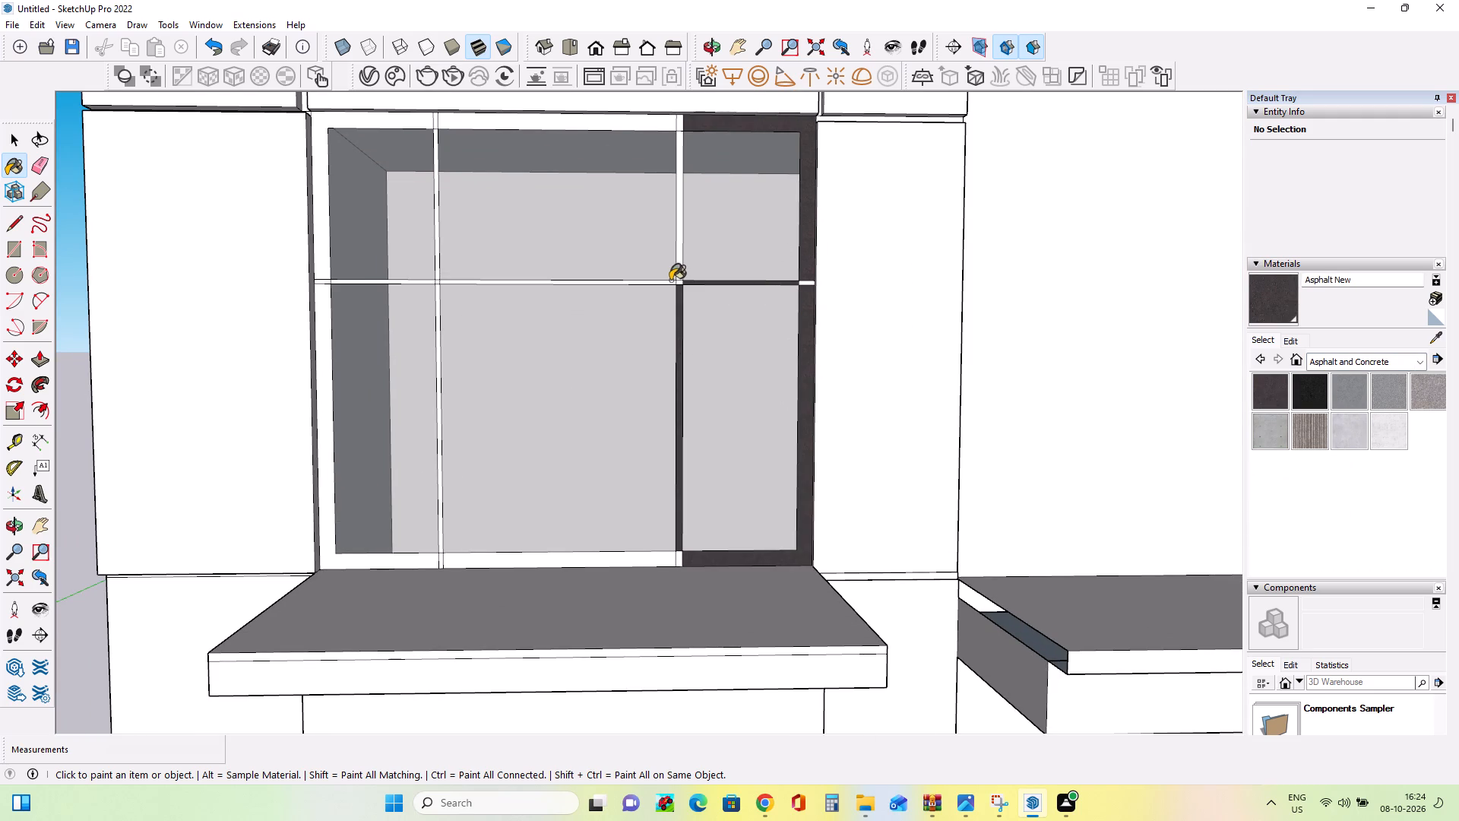
pyautogui.click(678, 277)
pyautogui.click(678, 282)
pyautogui.click(809, 286)
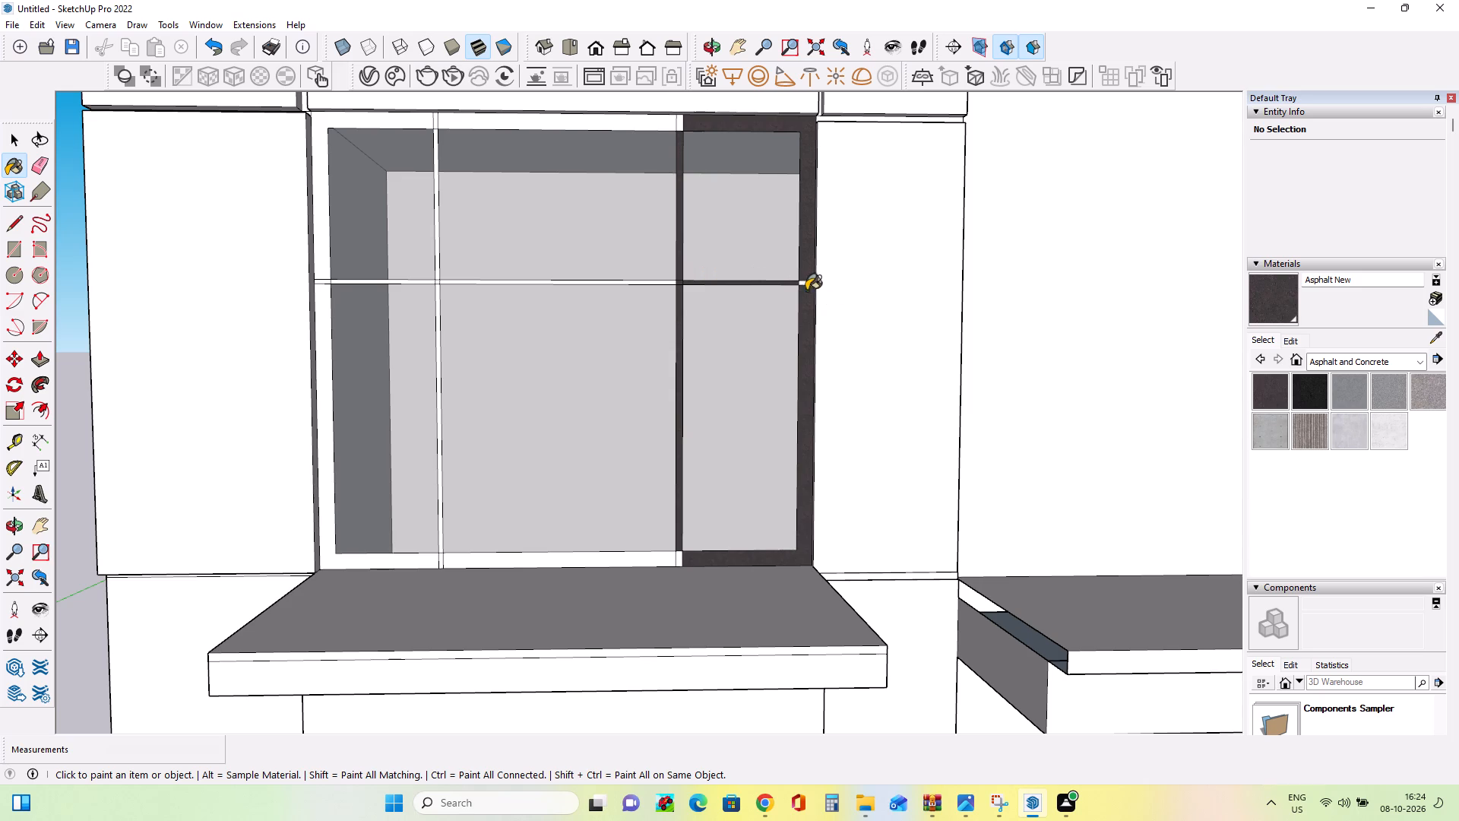
pyautogui.scroll(5, 805, 277)
pyautogui.click(808, 292)
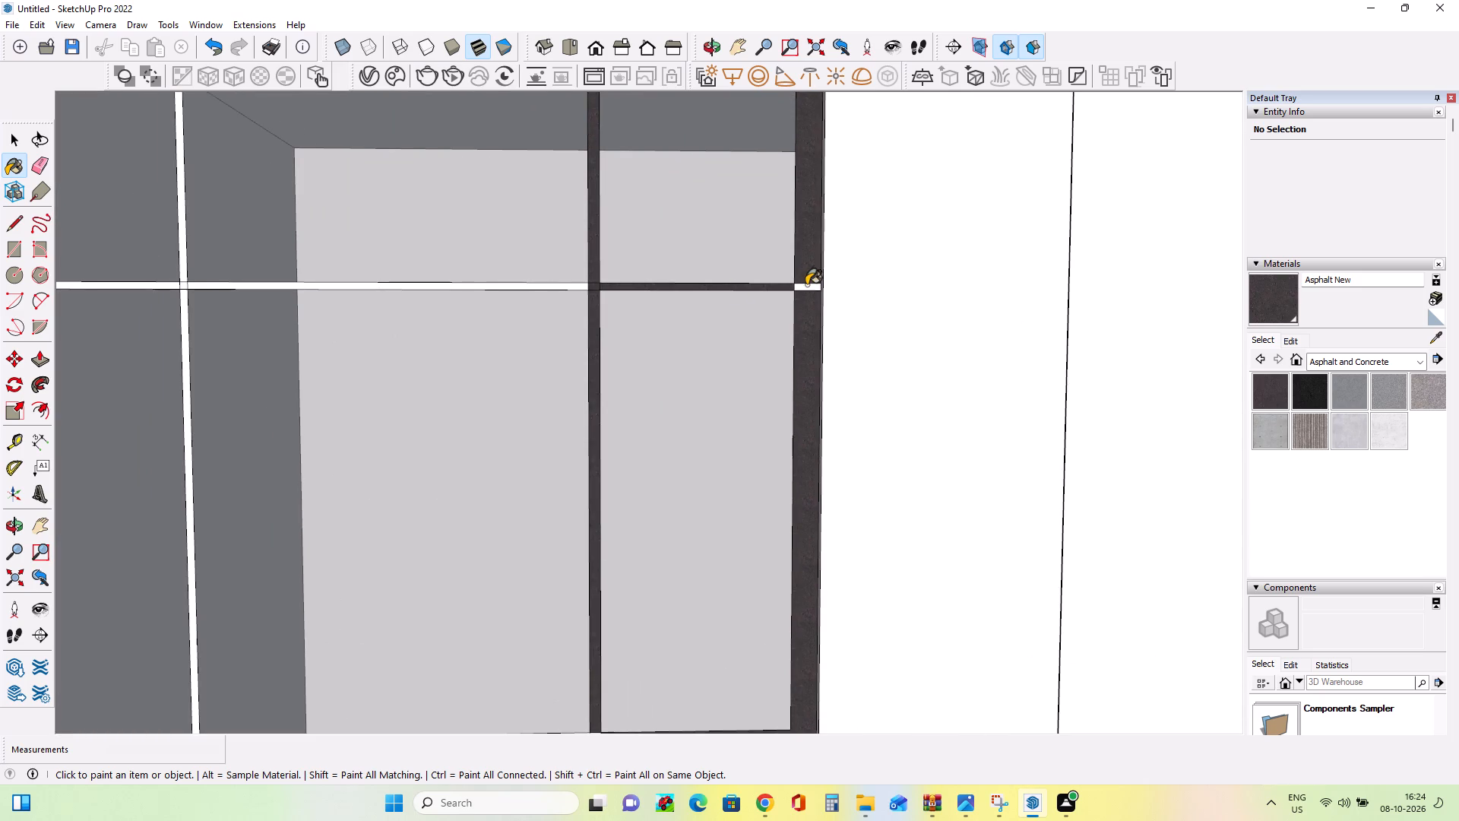
pyautogui.click(806, 290)
pyautogui.click(806, 287)
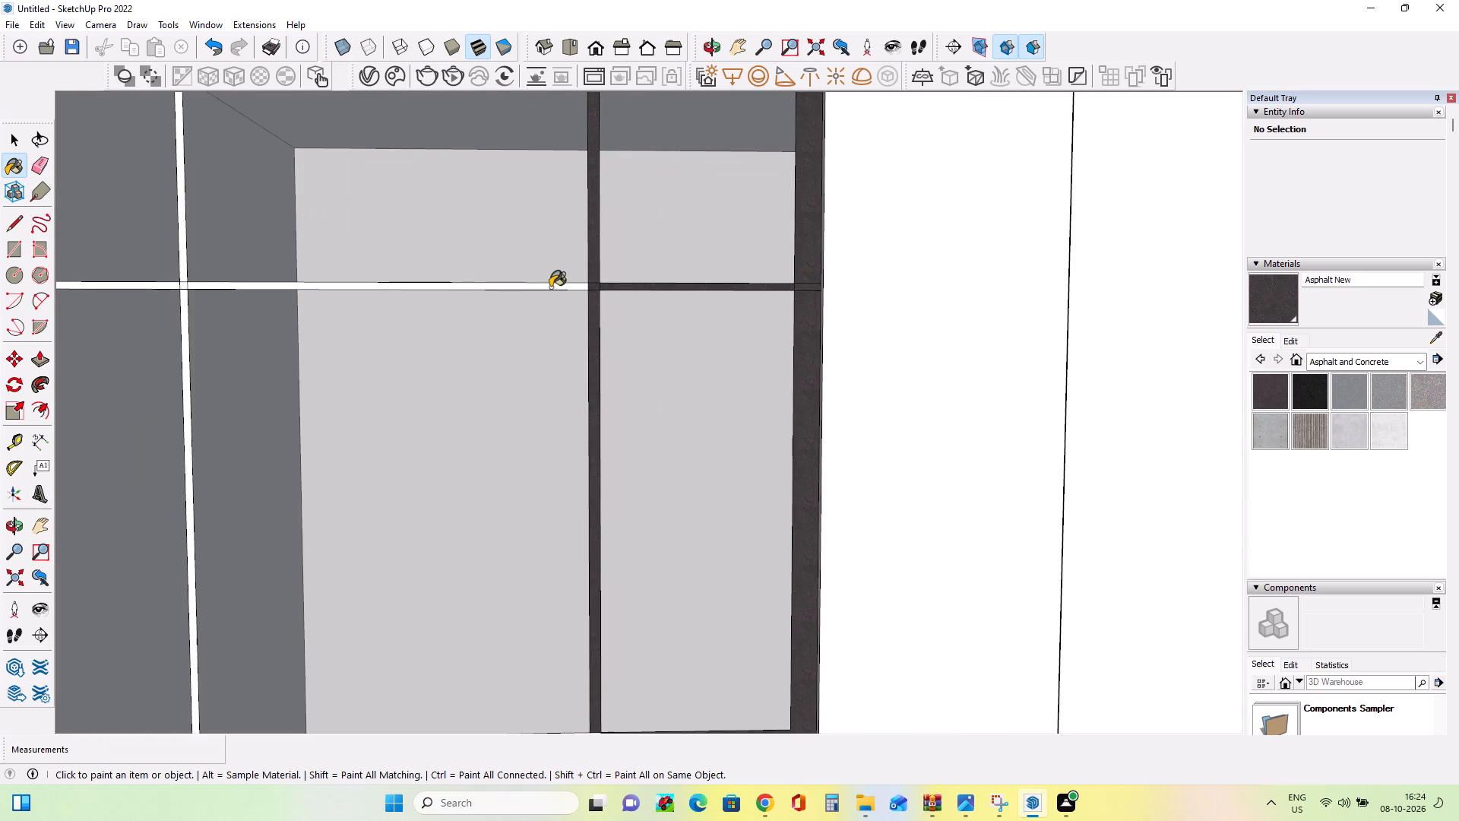
# Paint the middle and left transom segments, the left mullion's upper and lower sections and their junction with Asphalt New.
pyautogui.click(550, 287)
pyautogui.click(181, 284)
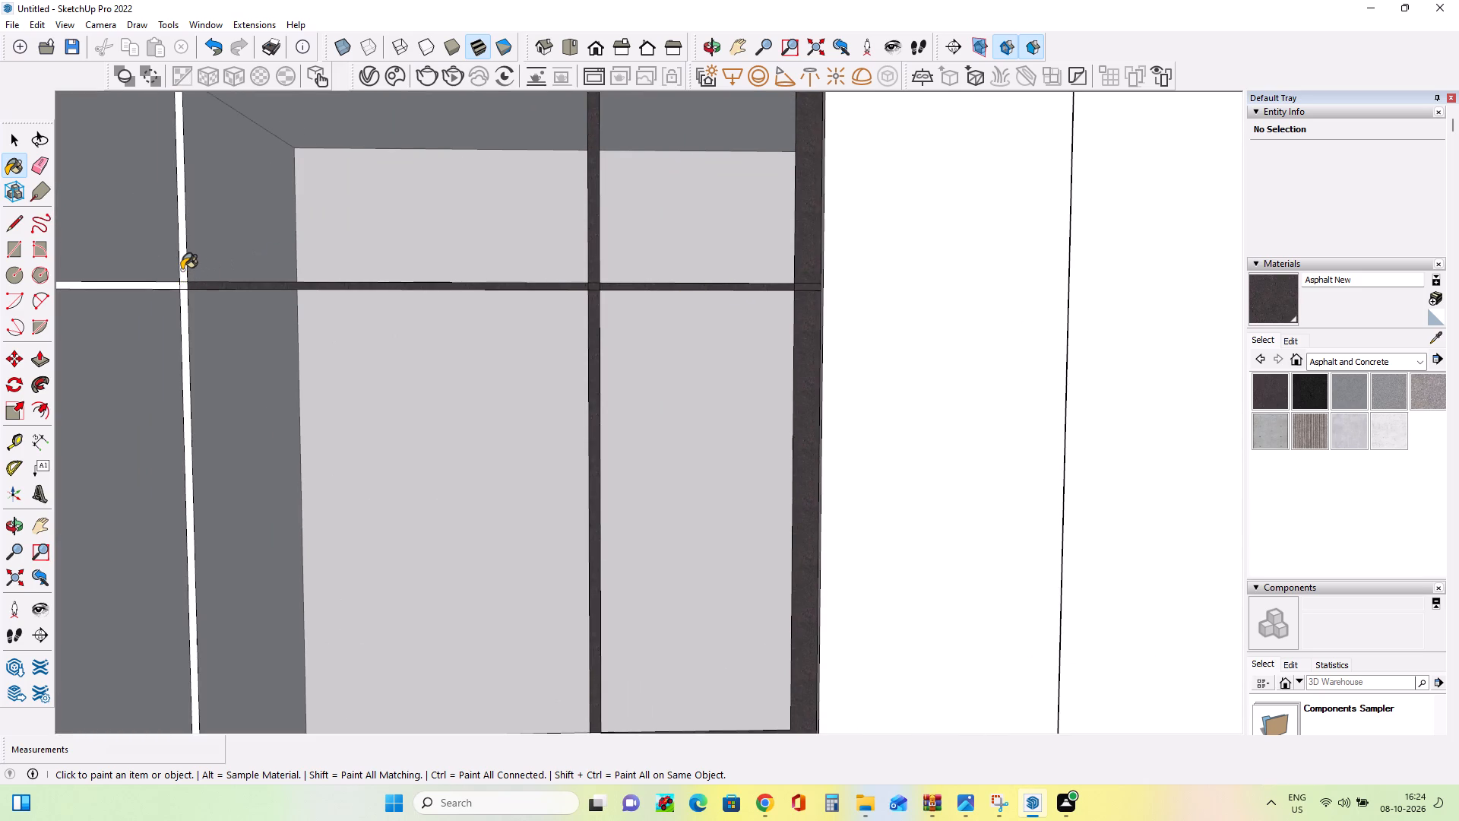
pyautogui.click(182, 270)
pyautogui.click(180, 290)
pyautogui.click(180, 284)
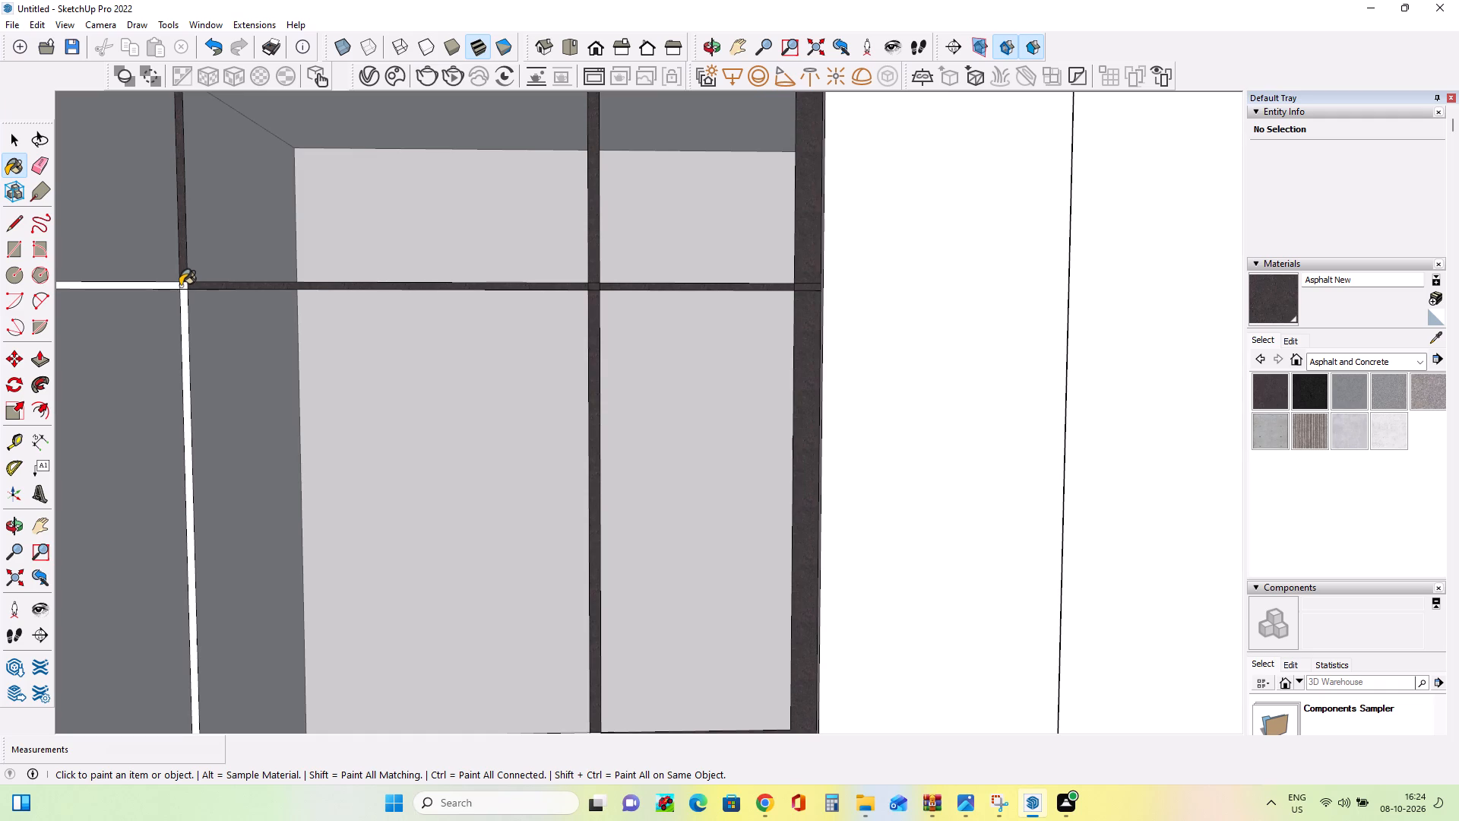
pyautogui.click(180, 287)
pyautogui.click(184, 302)
pyautogui.click(162, 289)
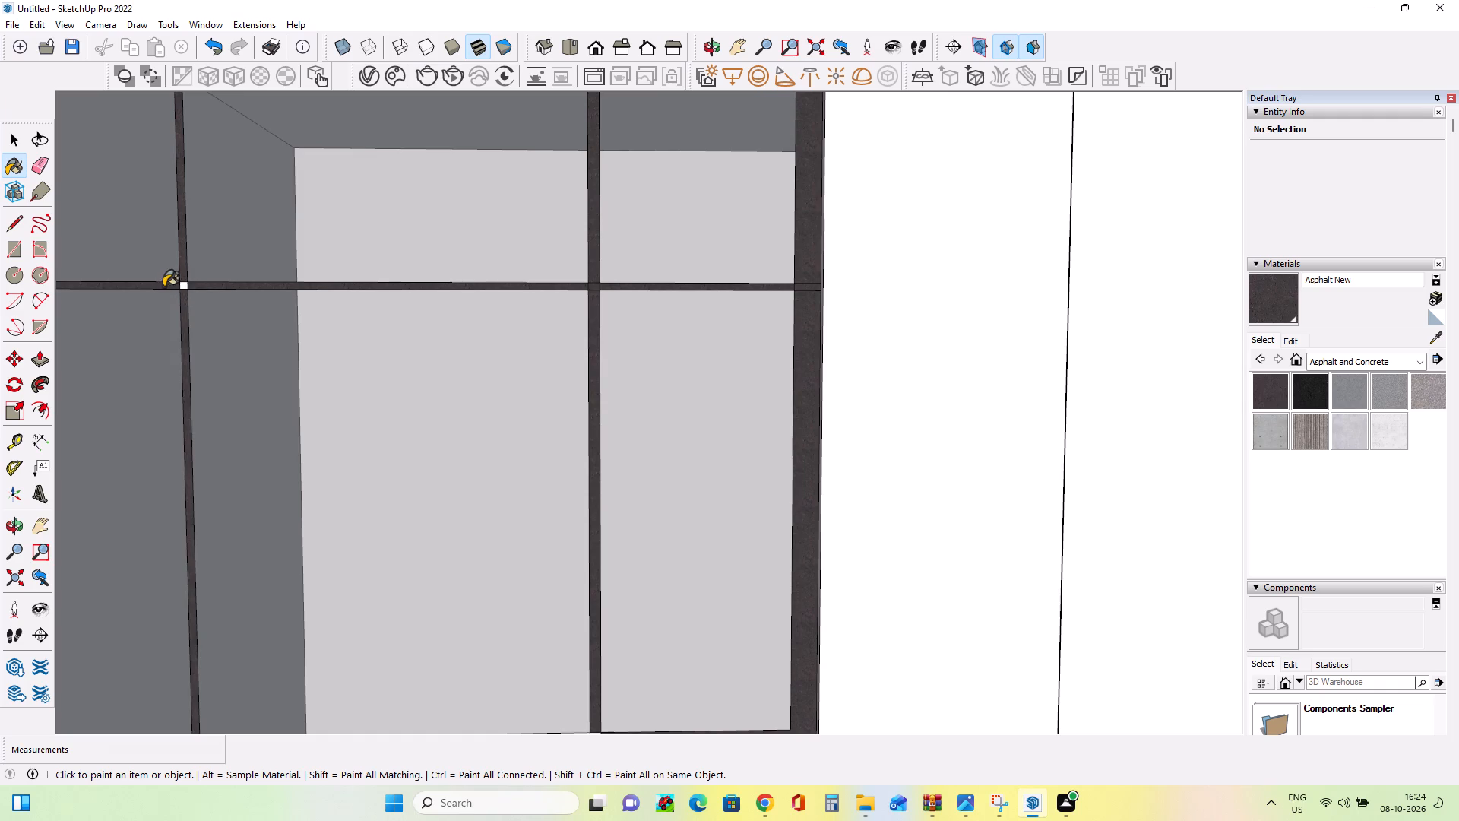
pyautogui.click(183, 286)
# Paint the bottom frame segment below the upper window's middle bay with Asphalt New.
pyautogui.scroll(-5, 798, 324)
pyautogui.scroll(1, 802, 324)
pyautogui.scroll(-1, 802, 324)
pyautogui.click(626, 592)
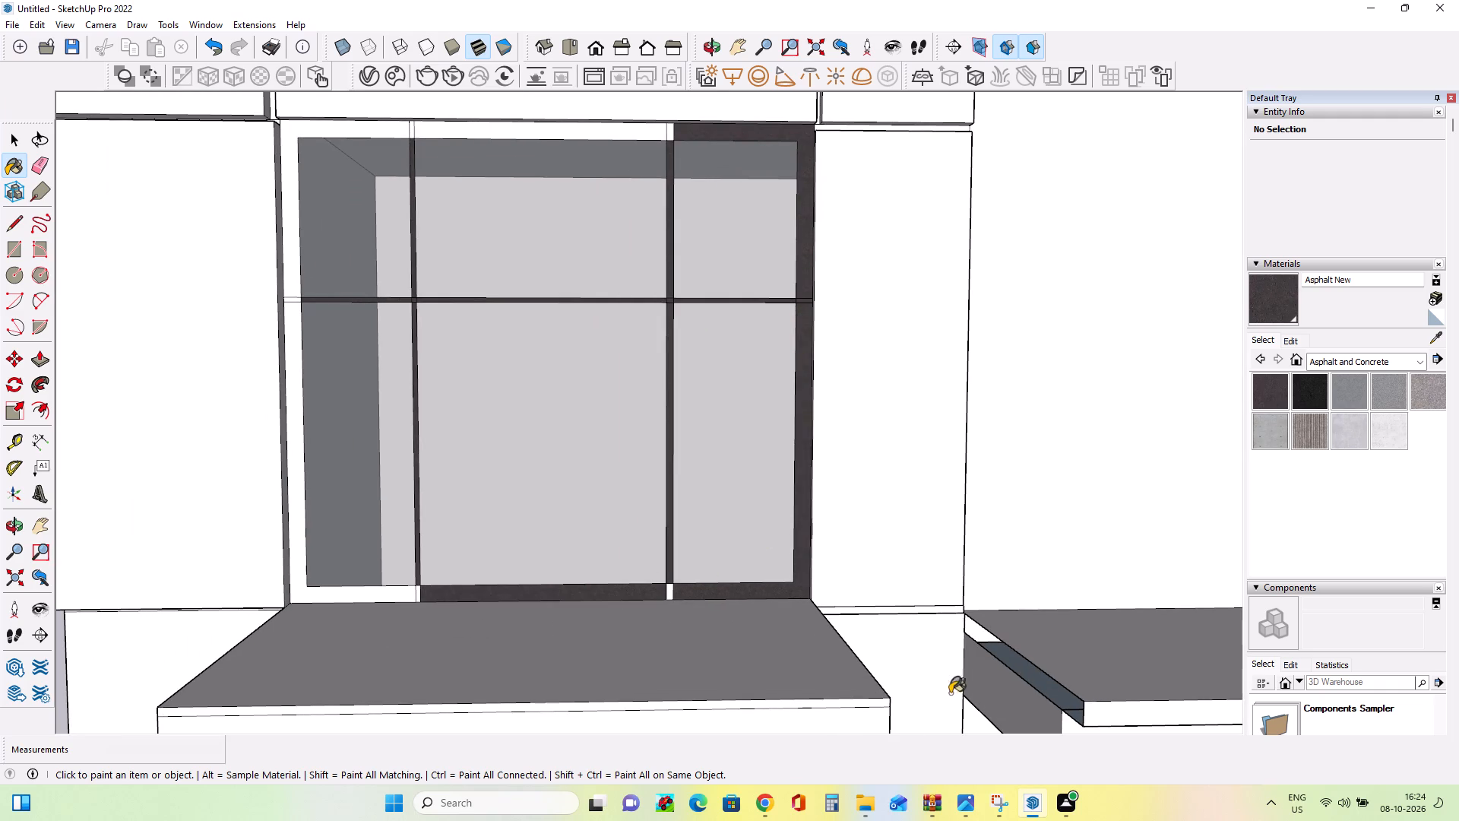
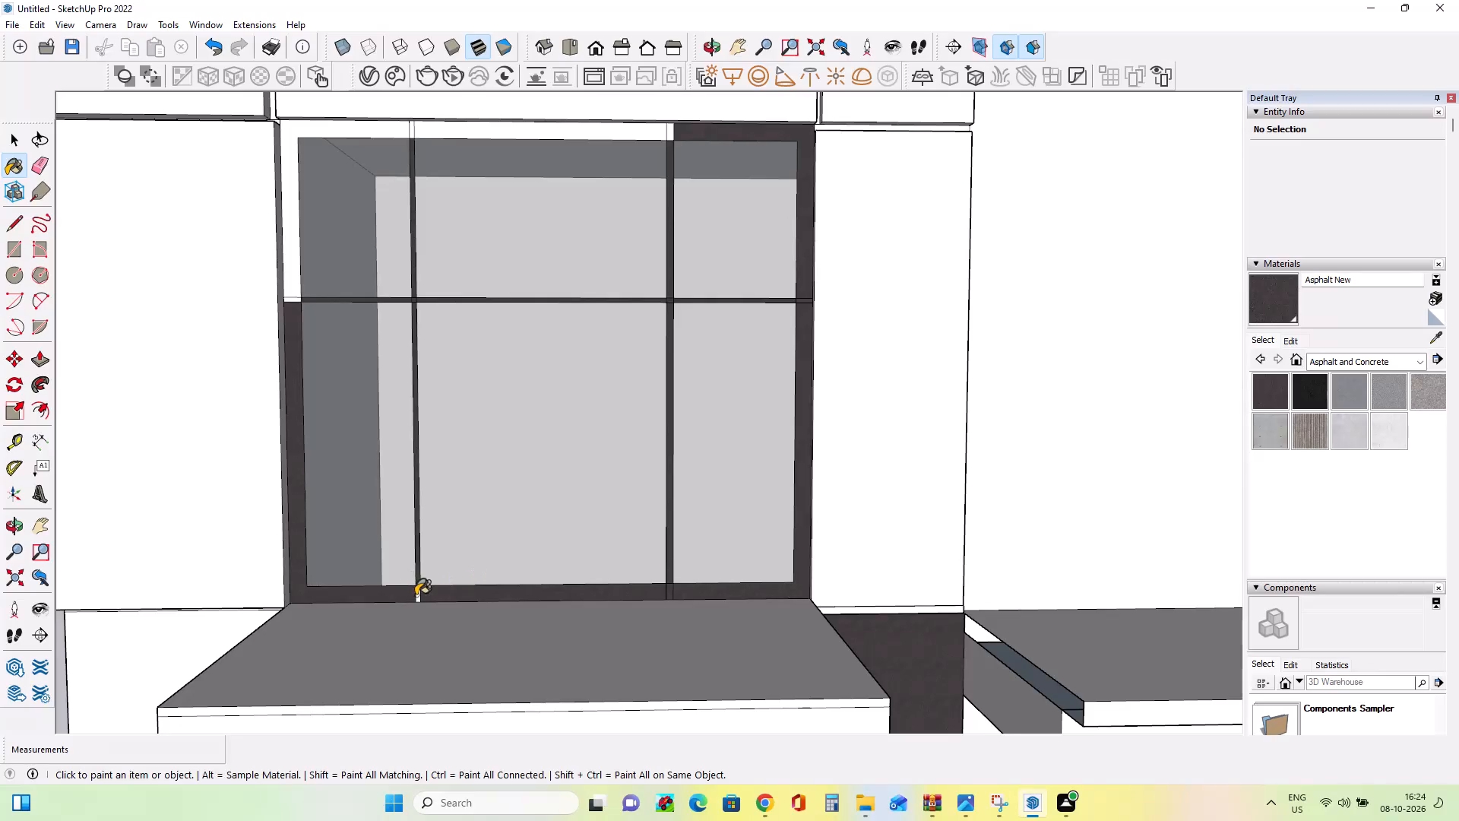
# Paint the junction of the upper window's bottom frame and left mullion with Asphalt New.
pyautogui.click(416, 595)
pyautogui.scroll(2, 423, 596)
pyautogui.scroll(-1, 423, 596)
pyautogui.scroll(2, 423, 596)
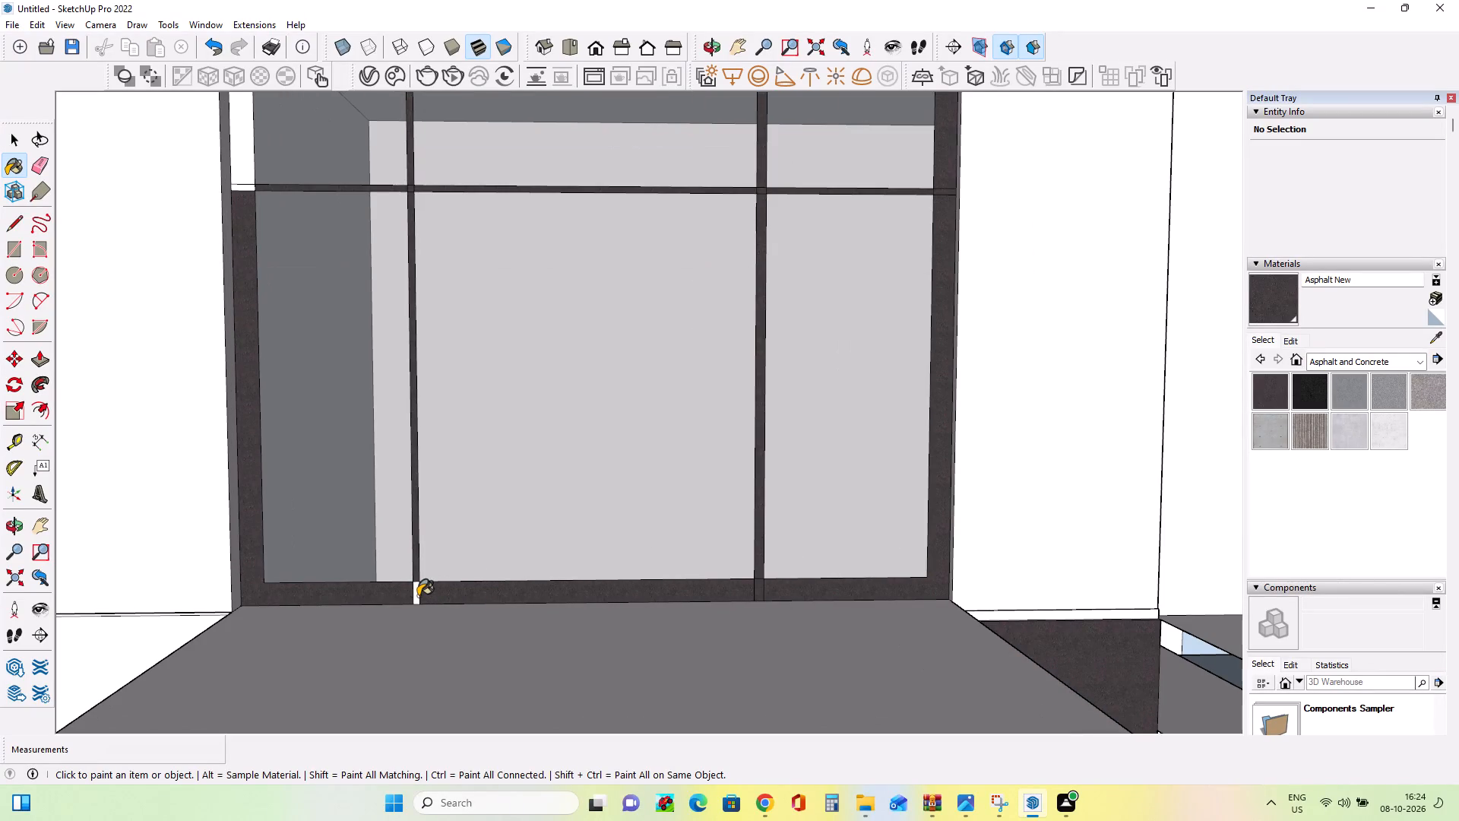
pyautogui.click(418, 596)
# Paint the upper window's middle and left top frame segments, both mullion junctions and the left frame's transom junction Asphalt New.
pyautogui.scroll(-9, 412, 487)
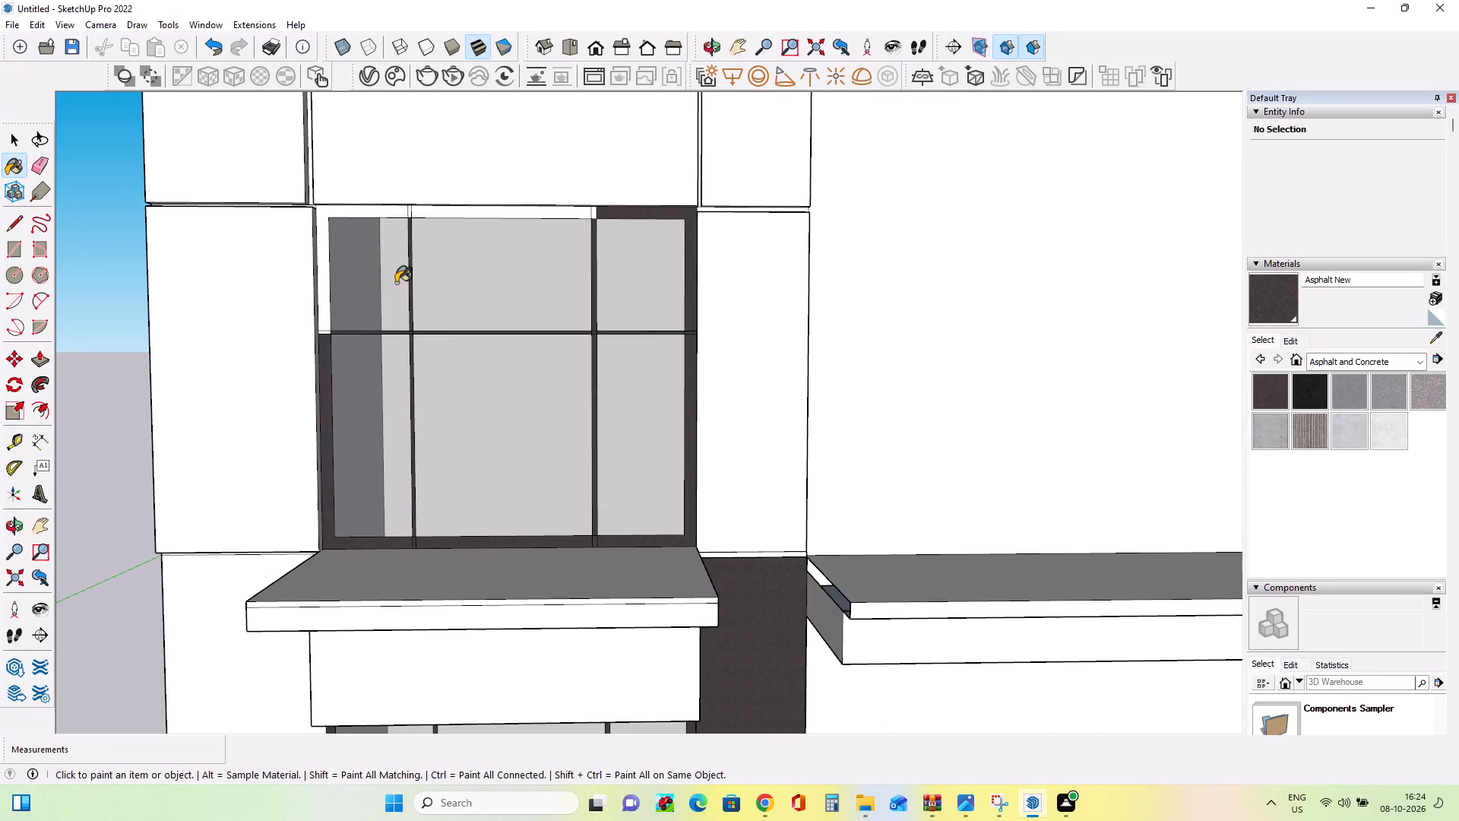
pyautogui.scroll(7, 397, 271)
pyautogui.click(469, 253)
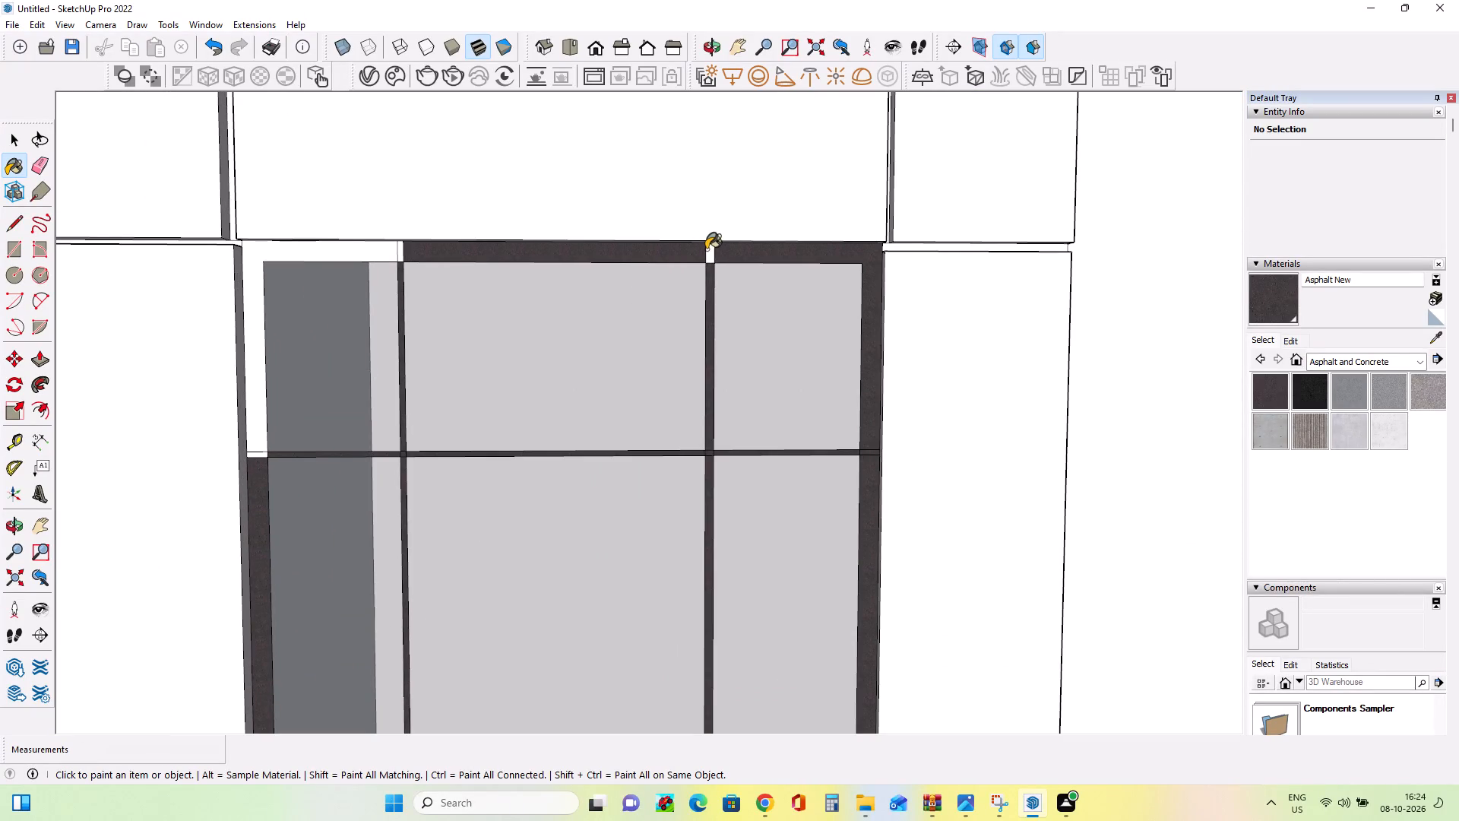
pyautogui.click(710, 254)
pyautogui.click(400, 256)
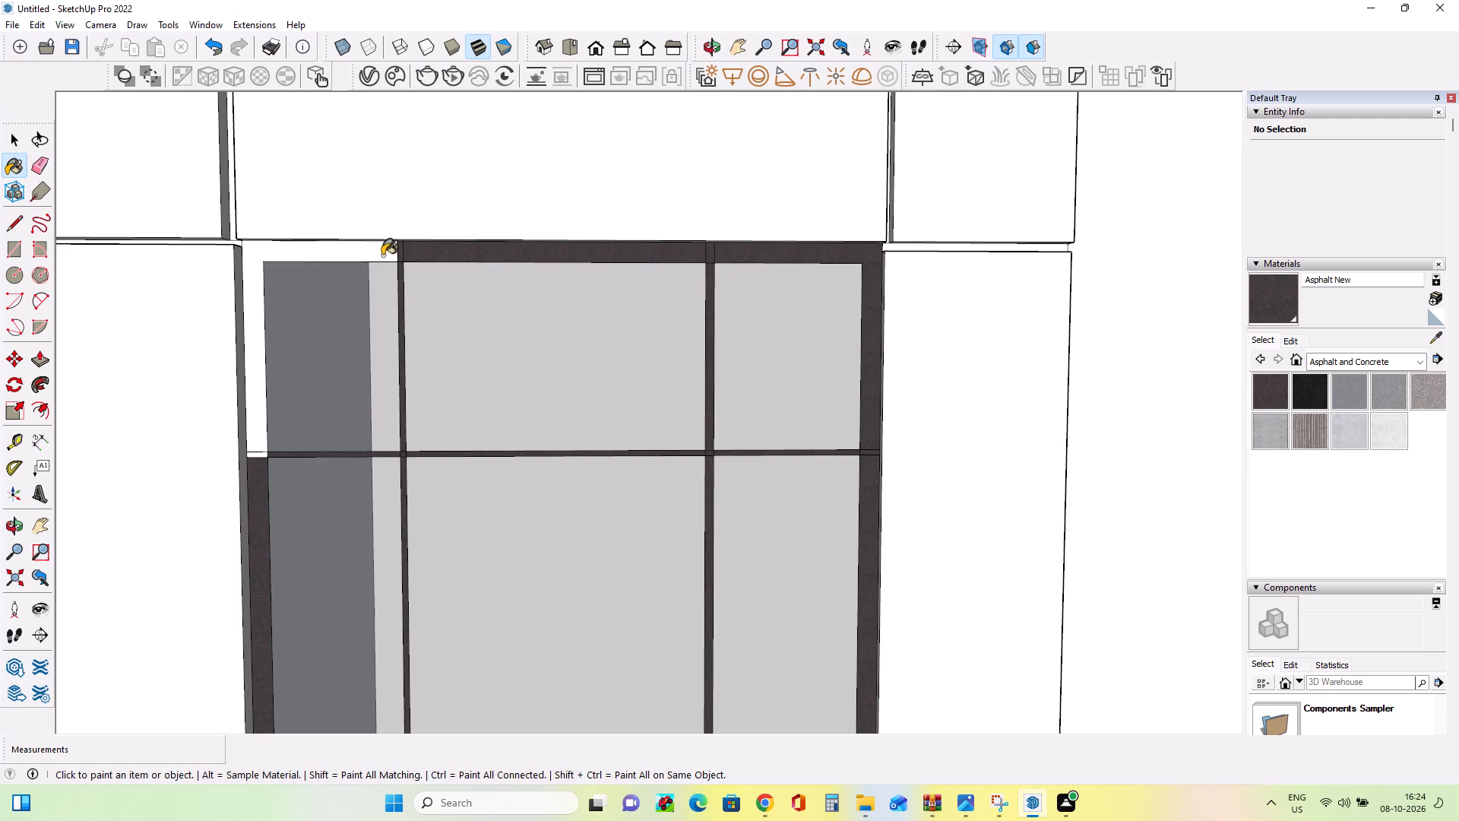
pyautogui.click(382, 255)
pyautogui.click(257, 459)
pyautogui.click(260, 456)
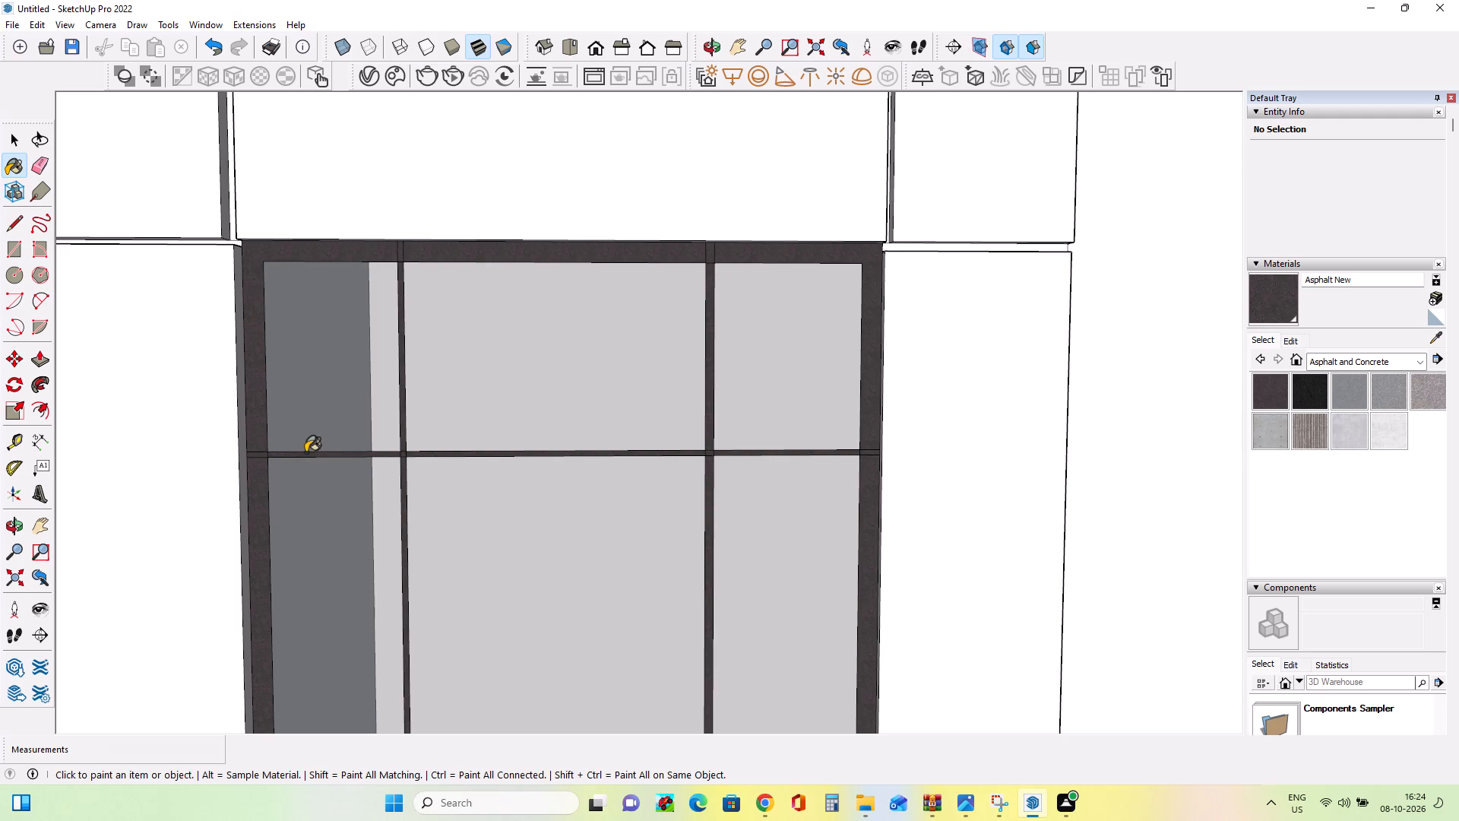
# Examine the painted windows and the facade from several angles against the reference image.
pyautogui.scroll(-11, 305, 452)
pyautogui.scroll(1, 312, 458)
pyautogui.scroll(-12, 312, 458)
pyautogui.scroll(1, 661, 491)
pyautogui.scroll(-1, 661, 491)
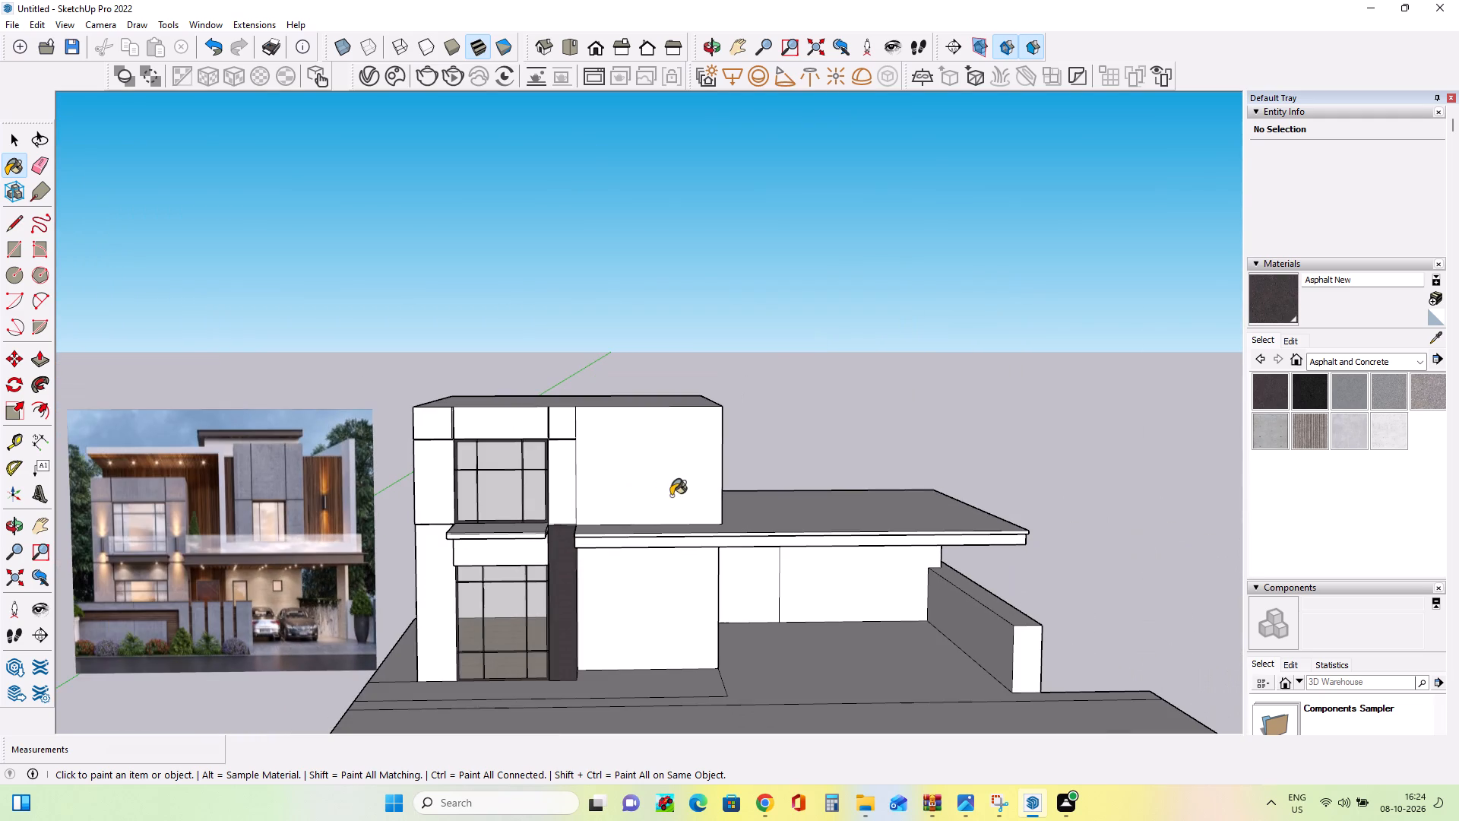
pyautogui.moveTo(474, 546); pyautogui.dragTo(536, 536, button='middle')
pyautogui.scroll(3, 536, 509)
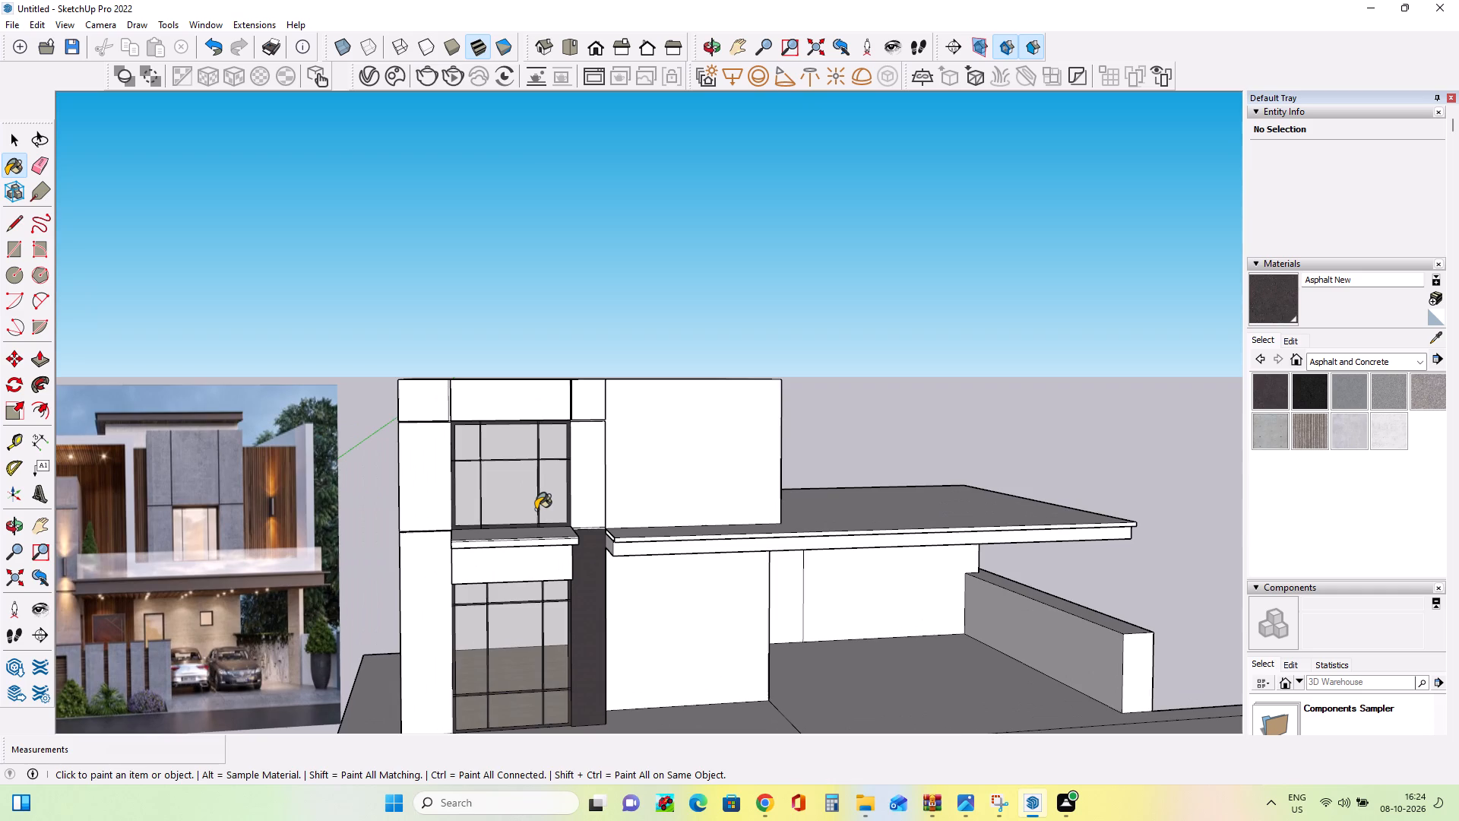
pyautogui.moveTo(540, 509); pyautogui.dragTo(838, 486, button='middle')
pyautogui.moveTo(836, 486); pyautogui.dragTo(571, 540, button='middle')
pyautogui.scroll(3, 431, 594)
pyautogui.moveTo(525, 587); pyautogui.dragTo(639, 416, button='middle')
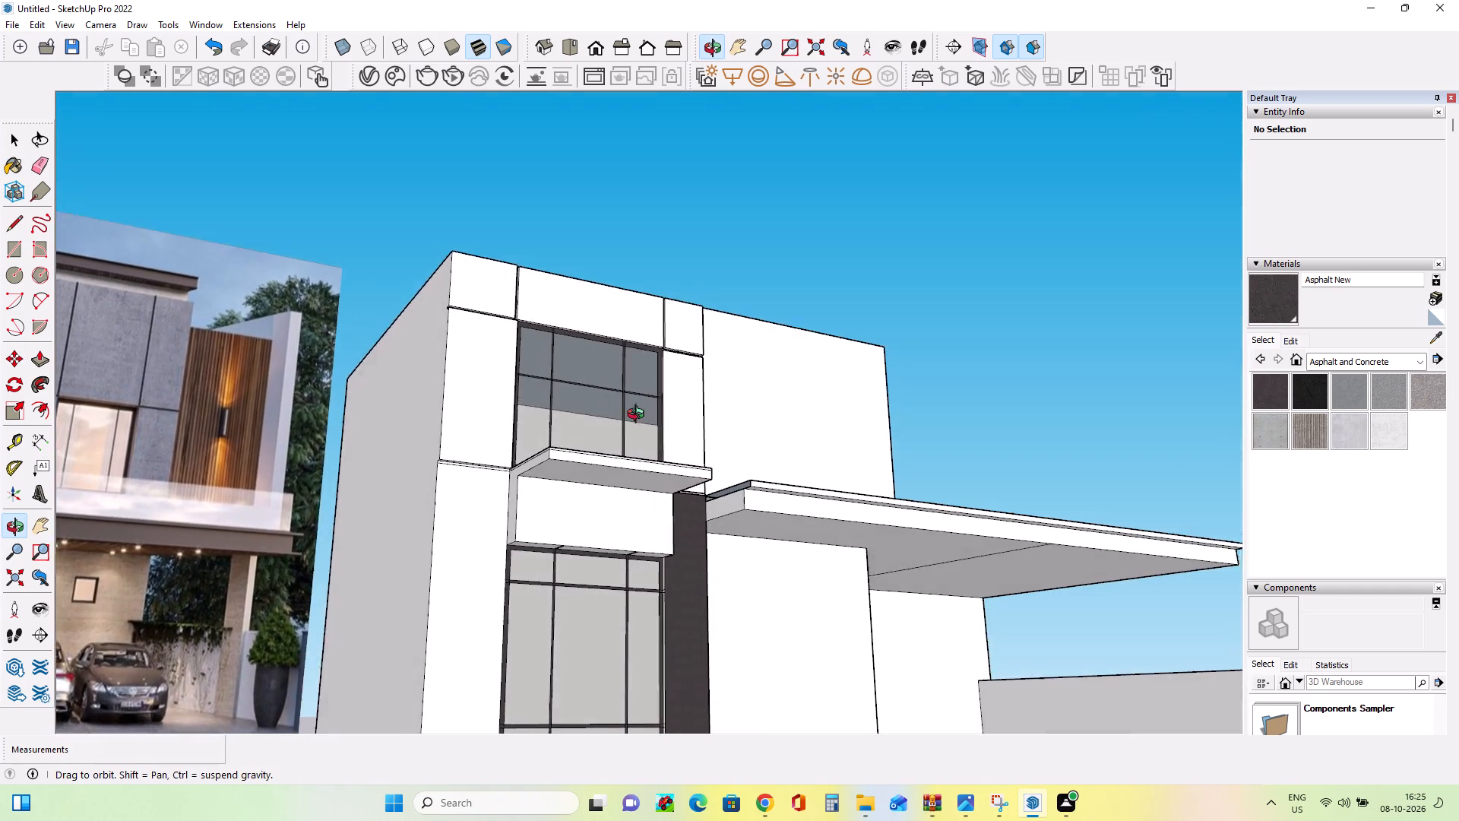
pyautogui.moveTo(639, 416); pyautogui.dragTo(657, 412, button='middle')
pyautogui.moveTo(486, 567); pyautogui.dragTo(427, 614, button='middle')
pyautogui.scroll(-5, 696, 542)
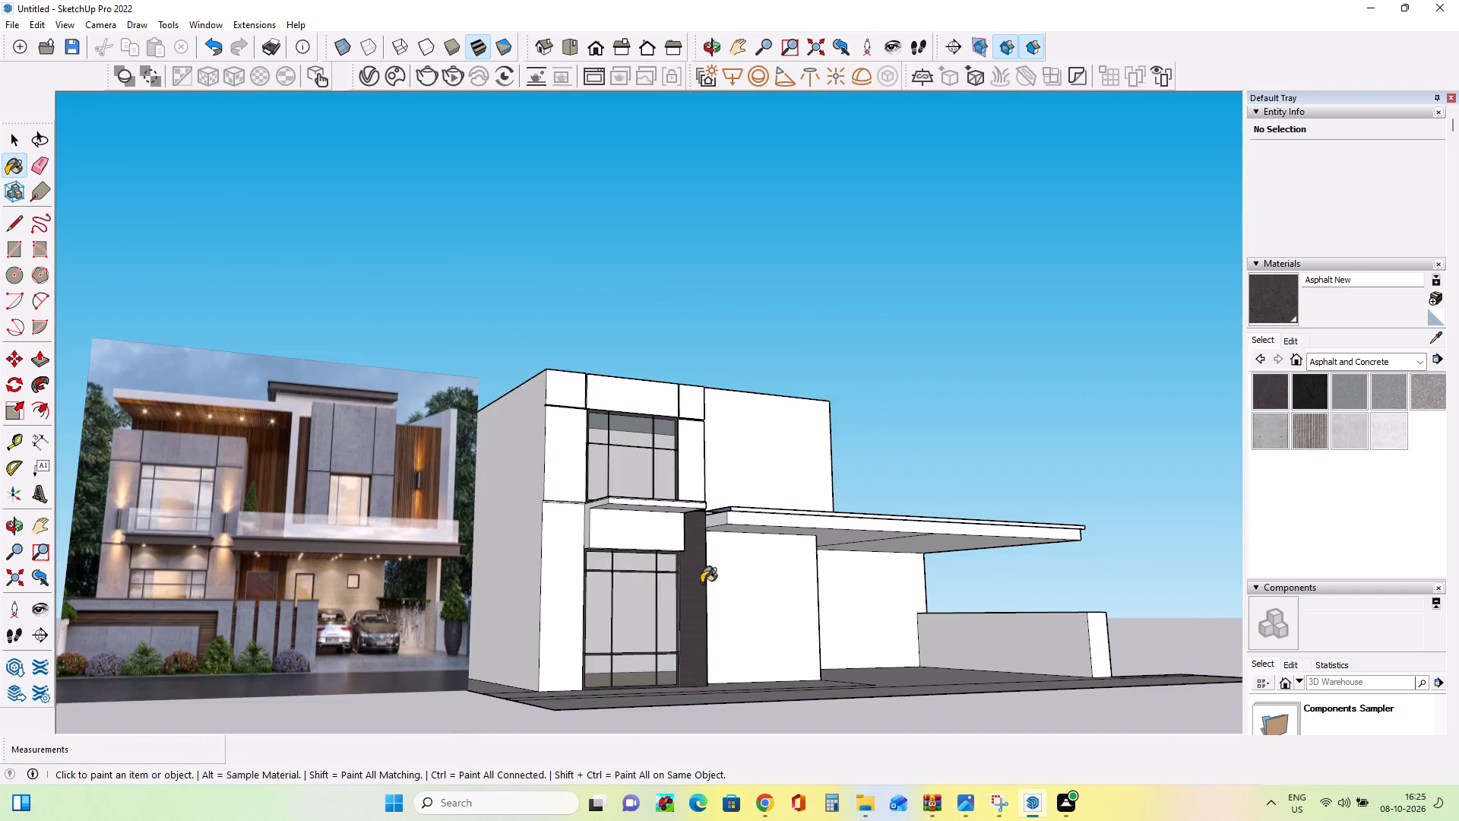
pyautogui.moveTo(701, 583); pyautogui.dragTo(443, 645, button='middle')
pyautogui.moveTo(696, 614); pyautogui.dragTo(699, 636, button='middle')
pyautogui.scroll(4, 699, 636)
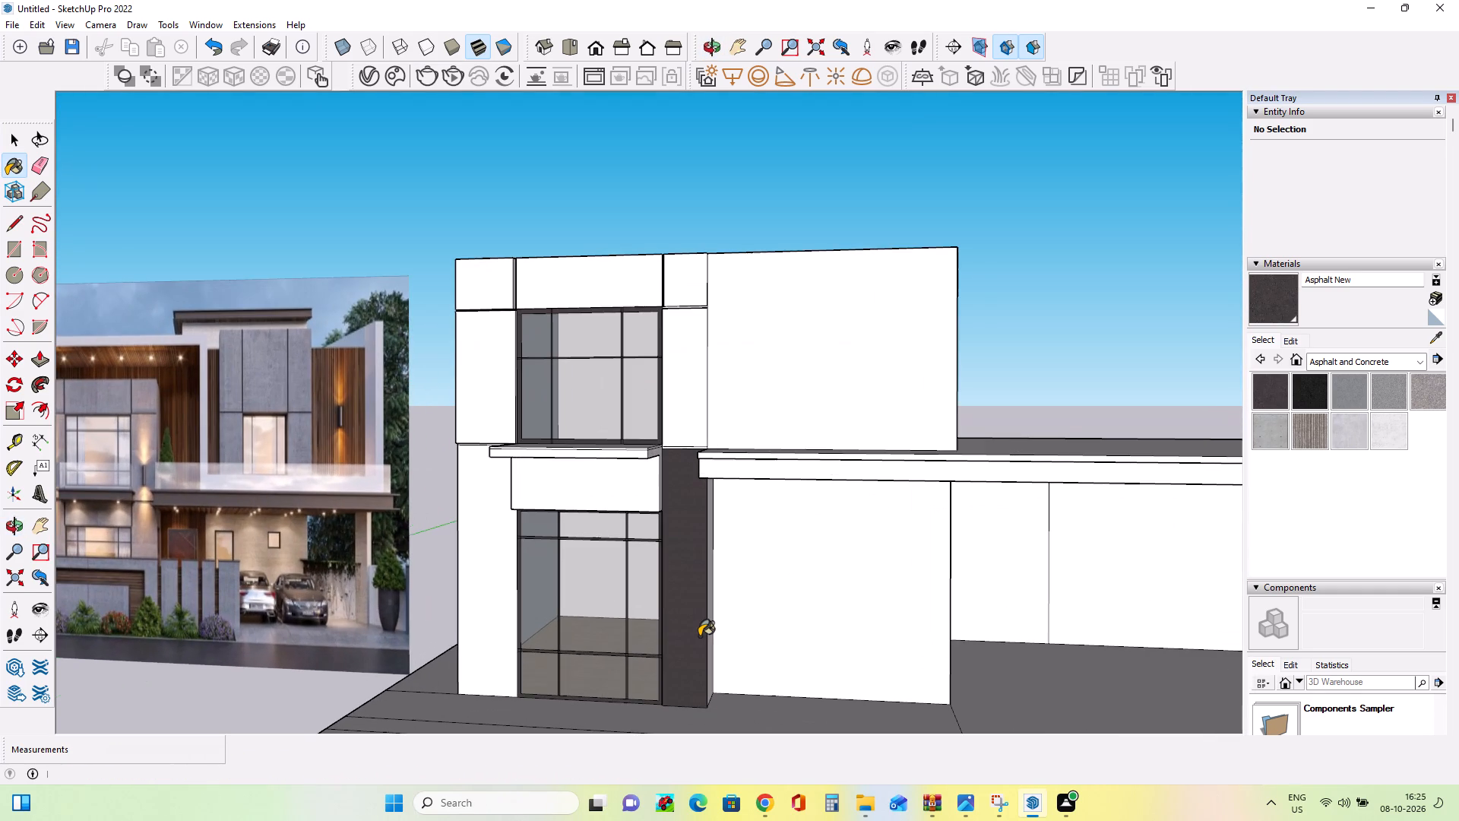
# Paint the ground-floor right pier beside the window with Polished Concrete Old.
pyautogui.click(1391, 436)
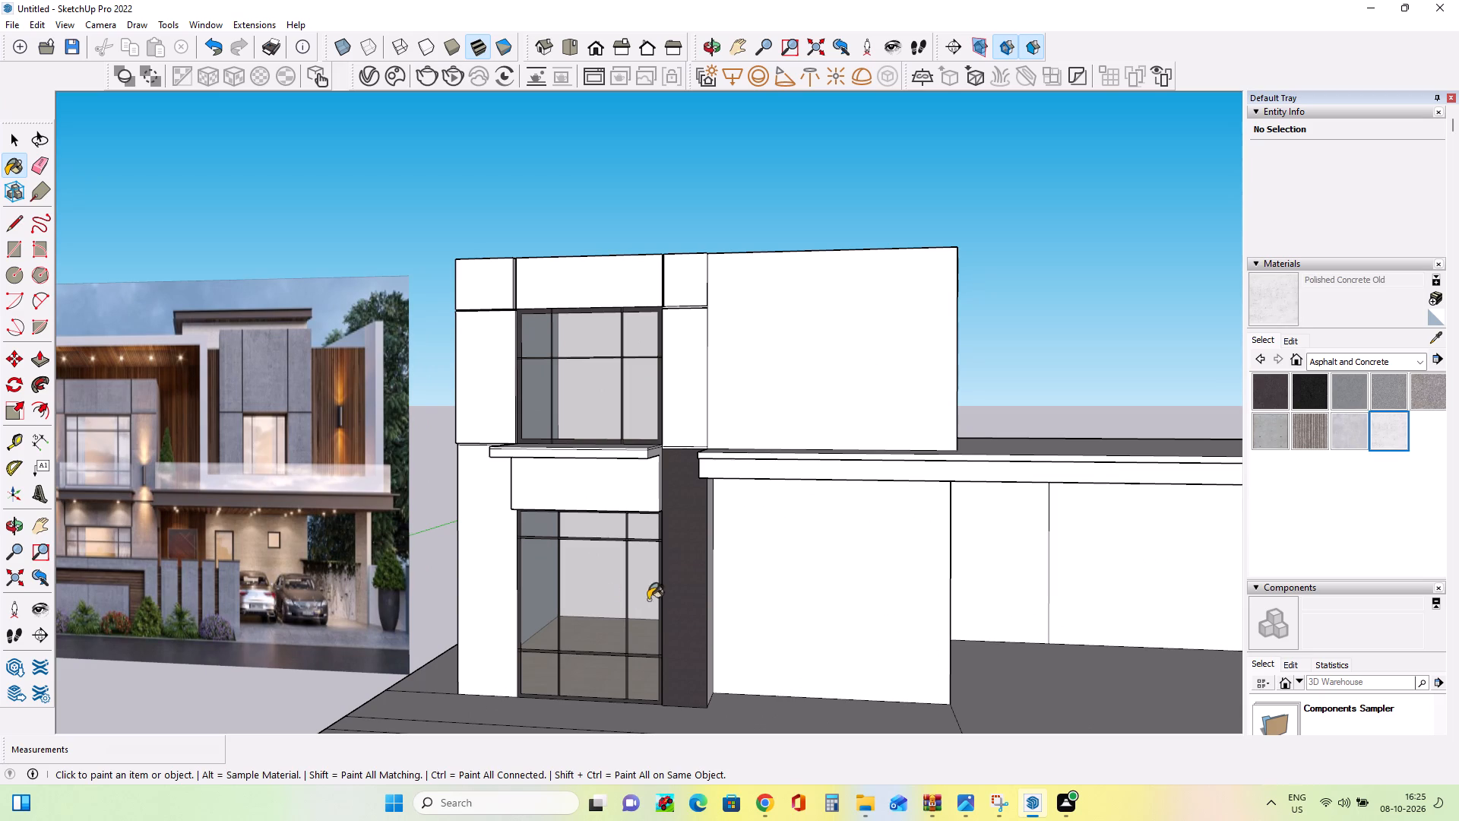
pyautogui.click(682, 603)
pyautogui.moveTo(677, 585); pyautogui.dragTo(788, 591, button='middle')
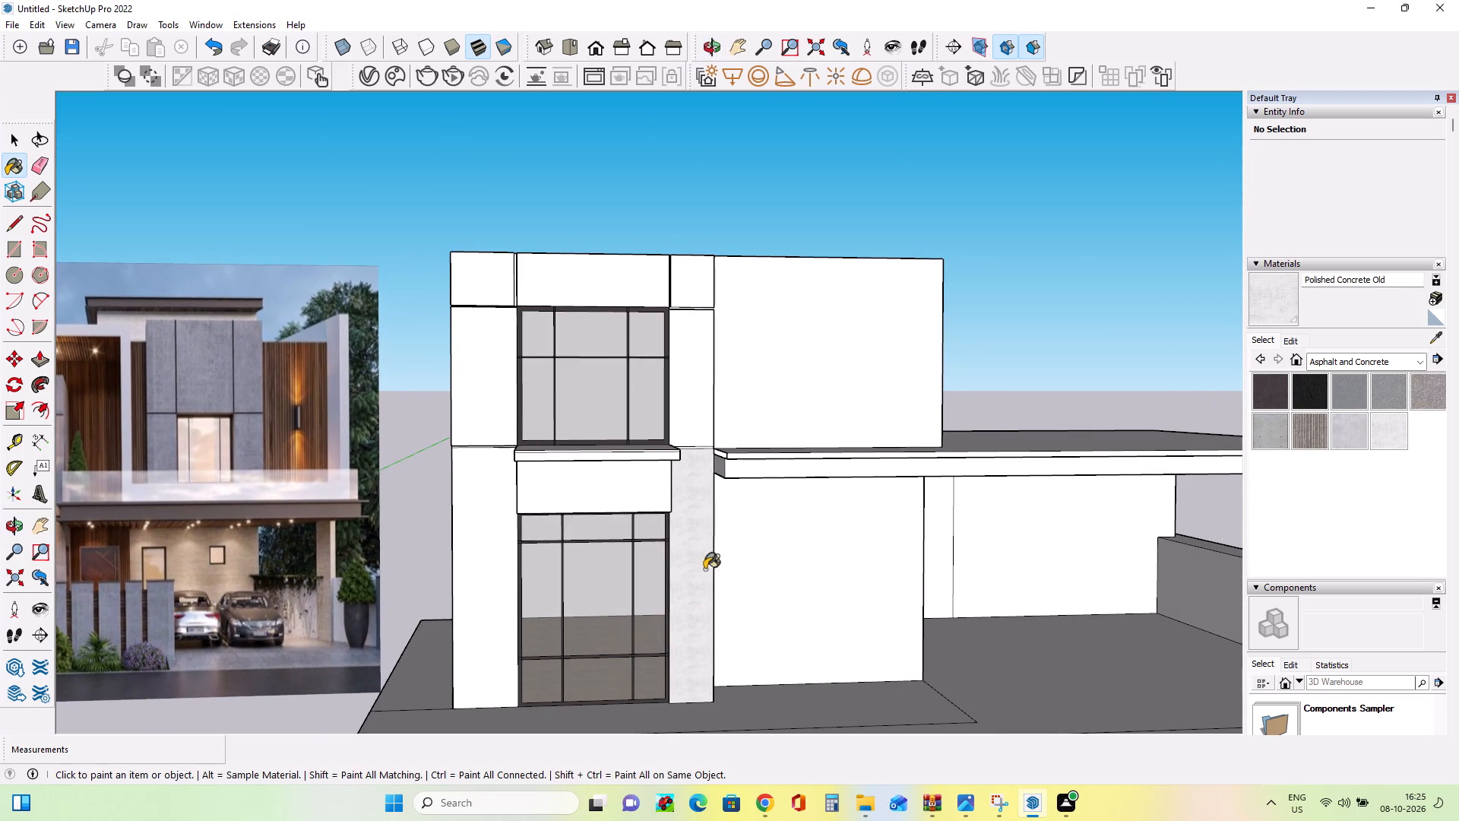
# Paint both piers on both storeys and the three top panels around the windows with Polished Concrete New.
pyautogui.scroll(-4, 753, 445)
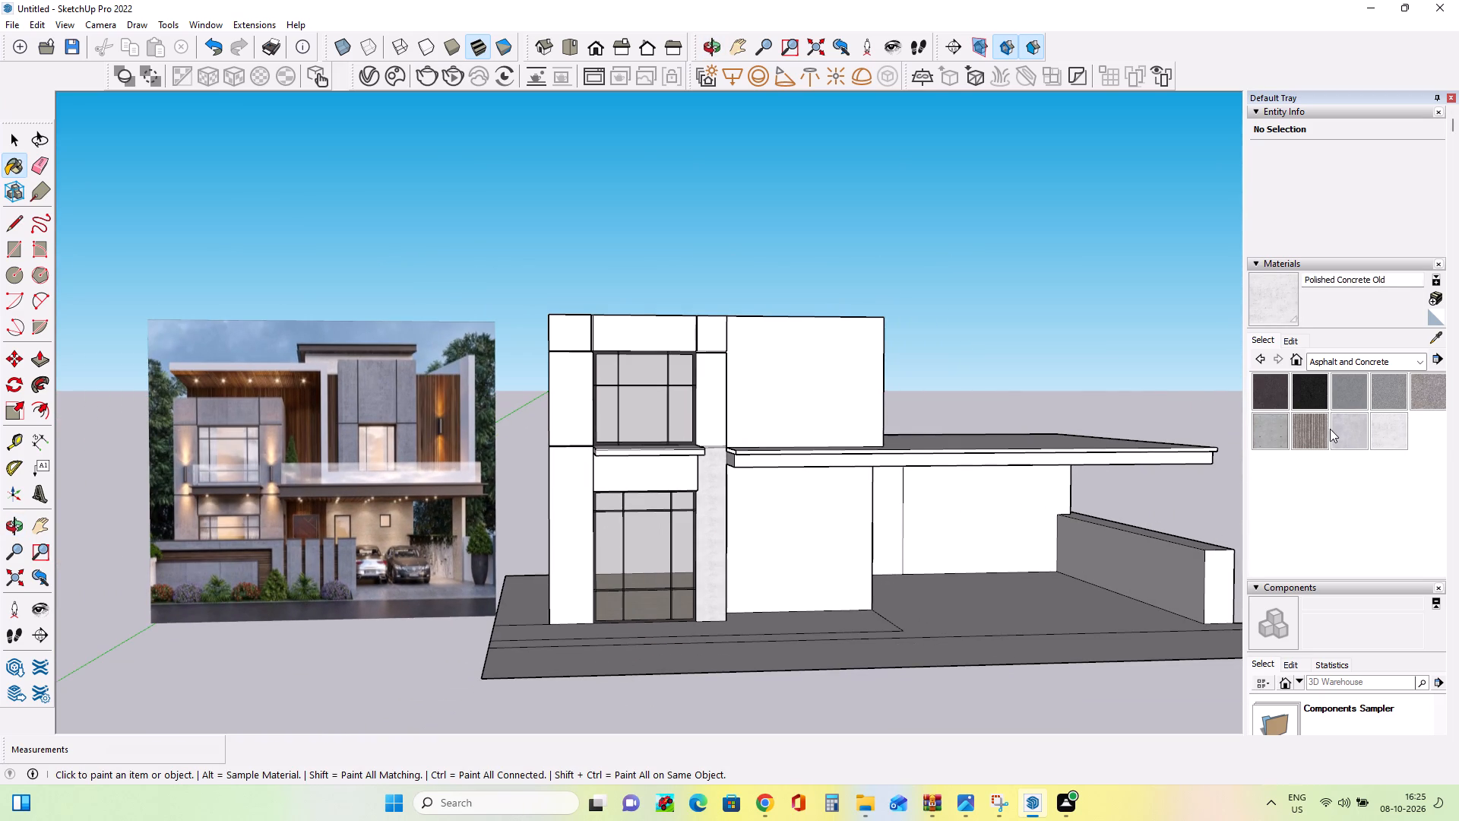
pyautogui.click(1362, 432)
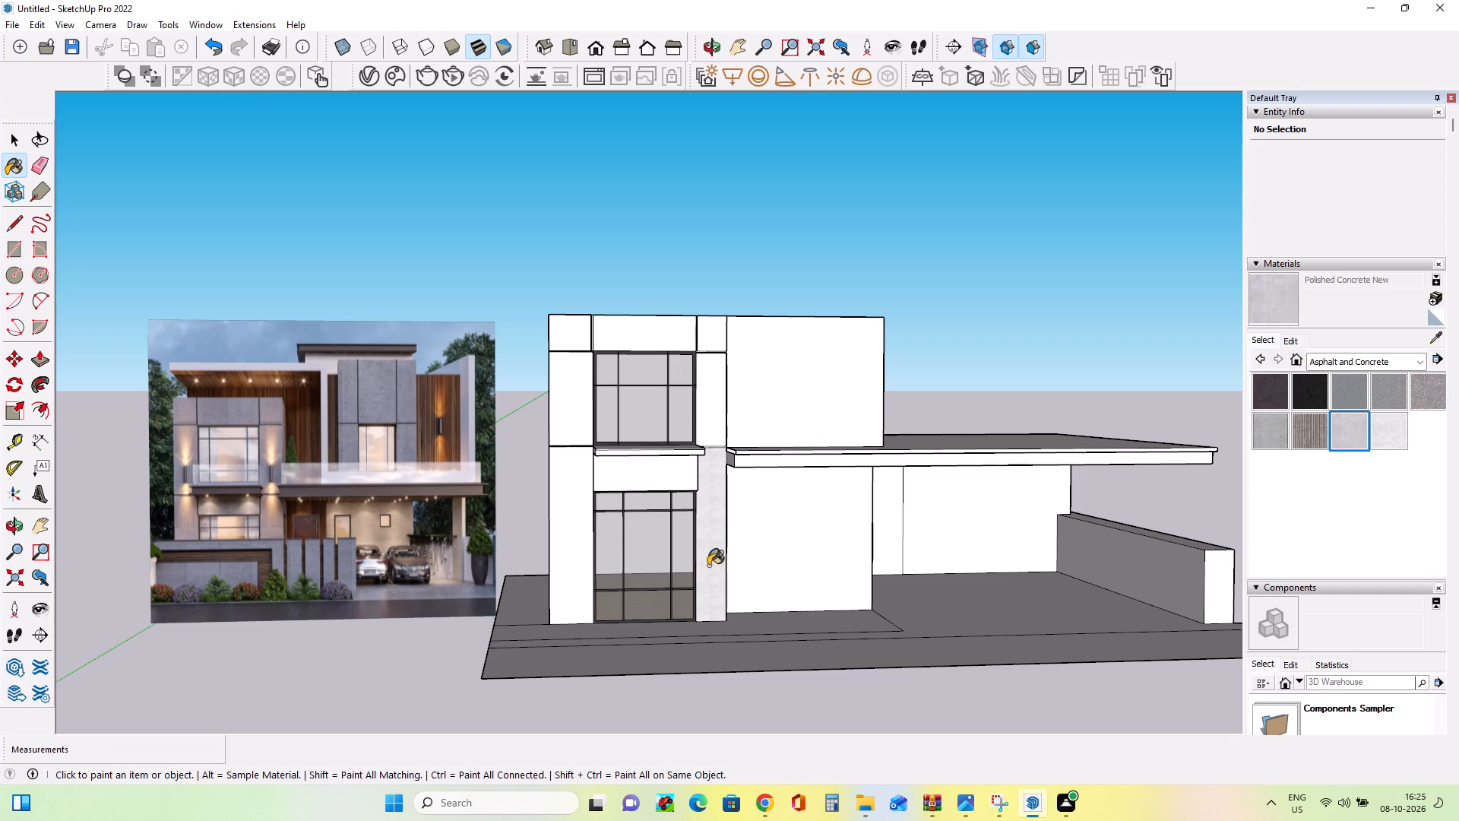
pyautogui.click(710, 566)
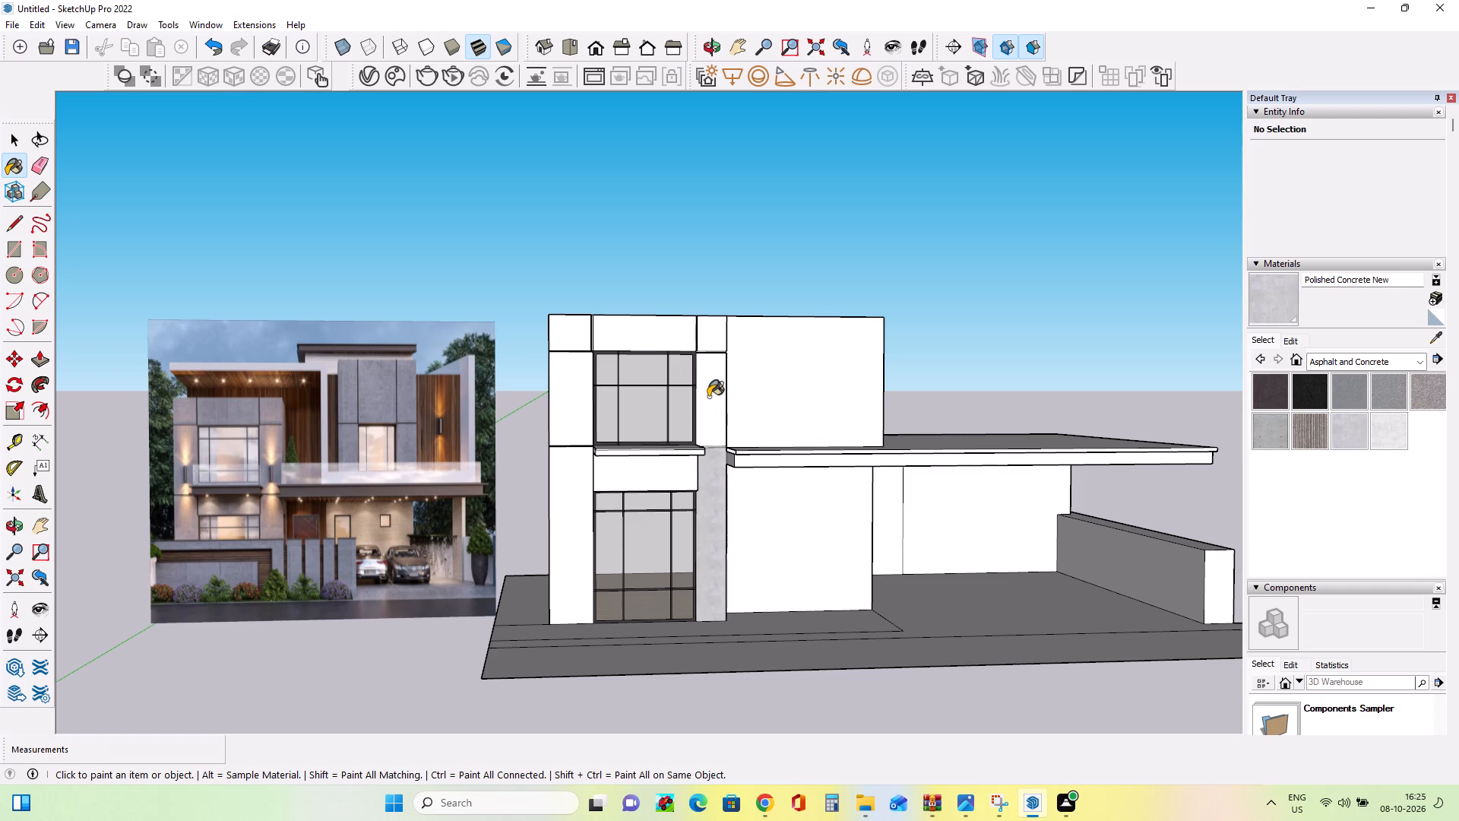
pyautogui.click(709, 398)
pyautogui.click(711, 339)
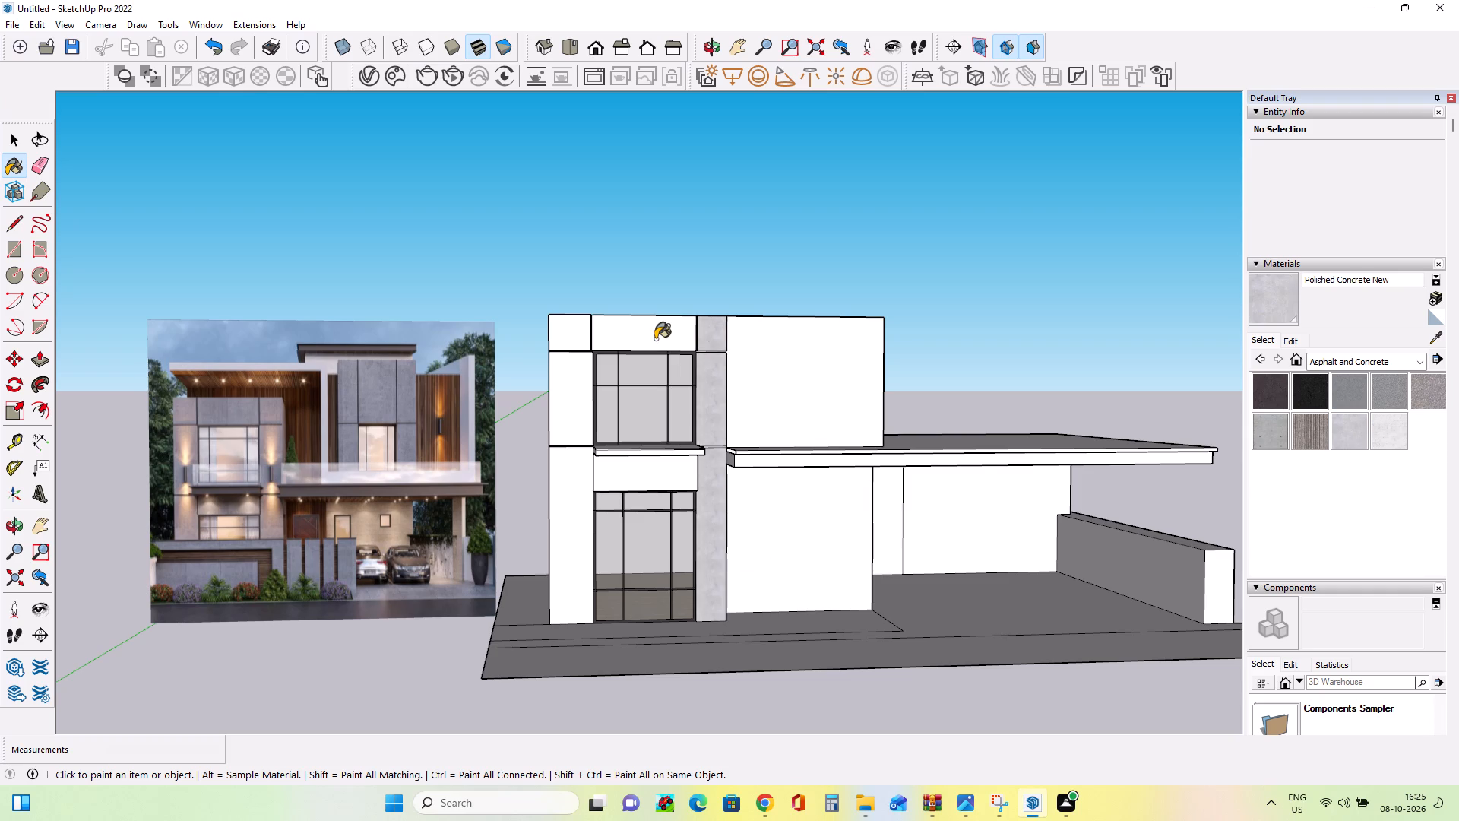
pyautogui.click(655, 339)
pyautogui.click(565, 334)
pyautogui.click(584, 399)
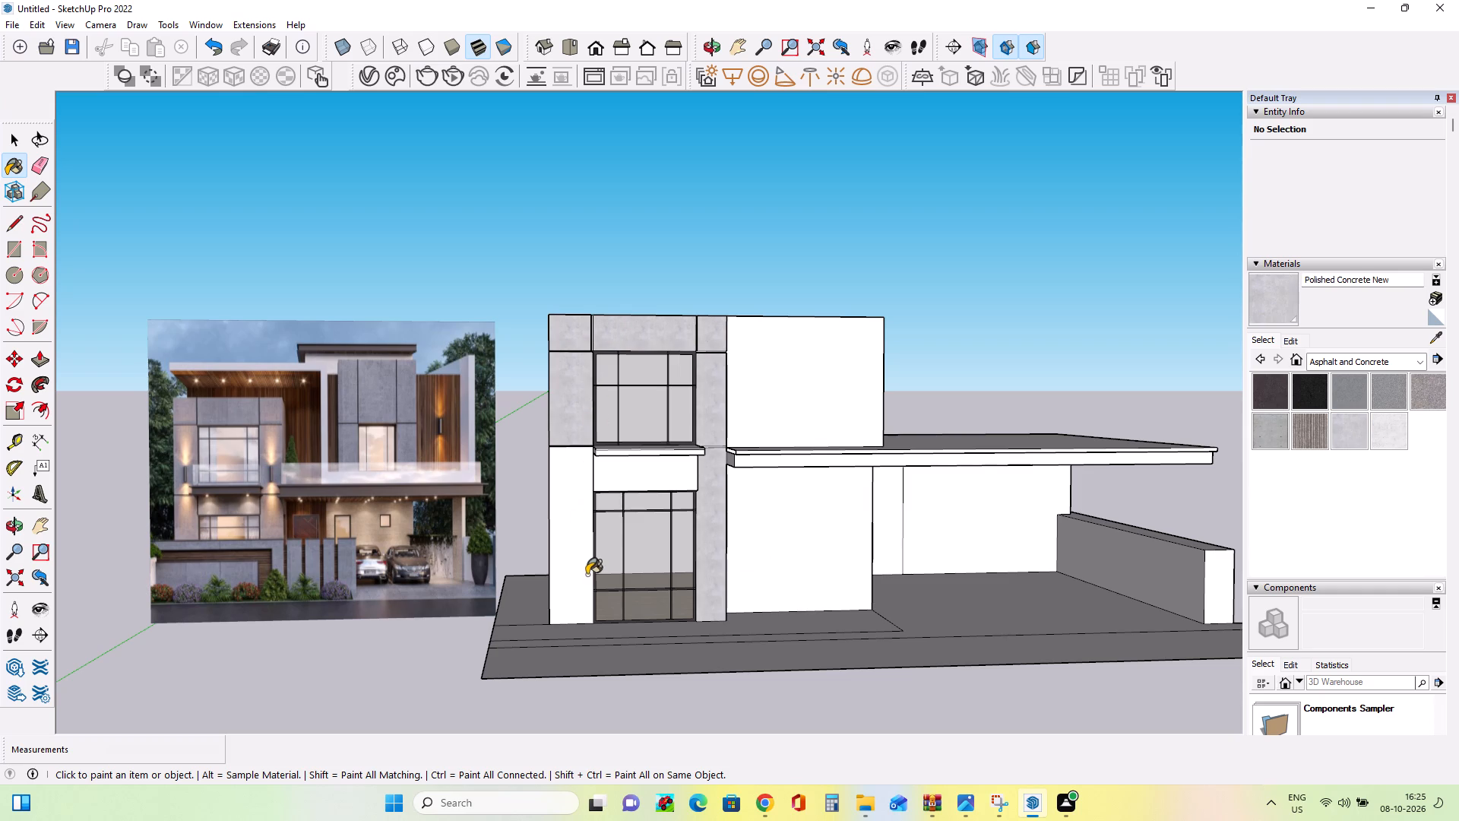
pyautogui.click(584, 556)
# Push the ground-floor left pier's front face back 5 13/16" to align with the pier face above it.
pyautogui.moveTo(593, 547); pyautogui.dragTo(794, 549, button='middle')
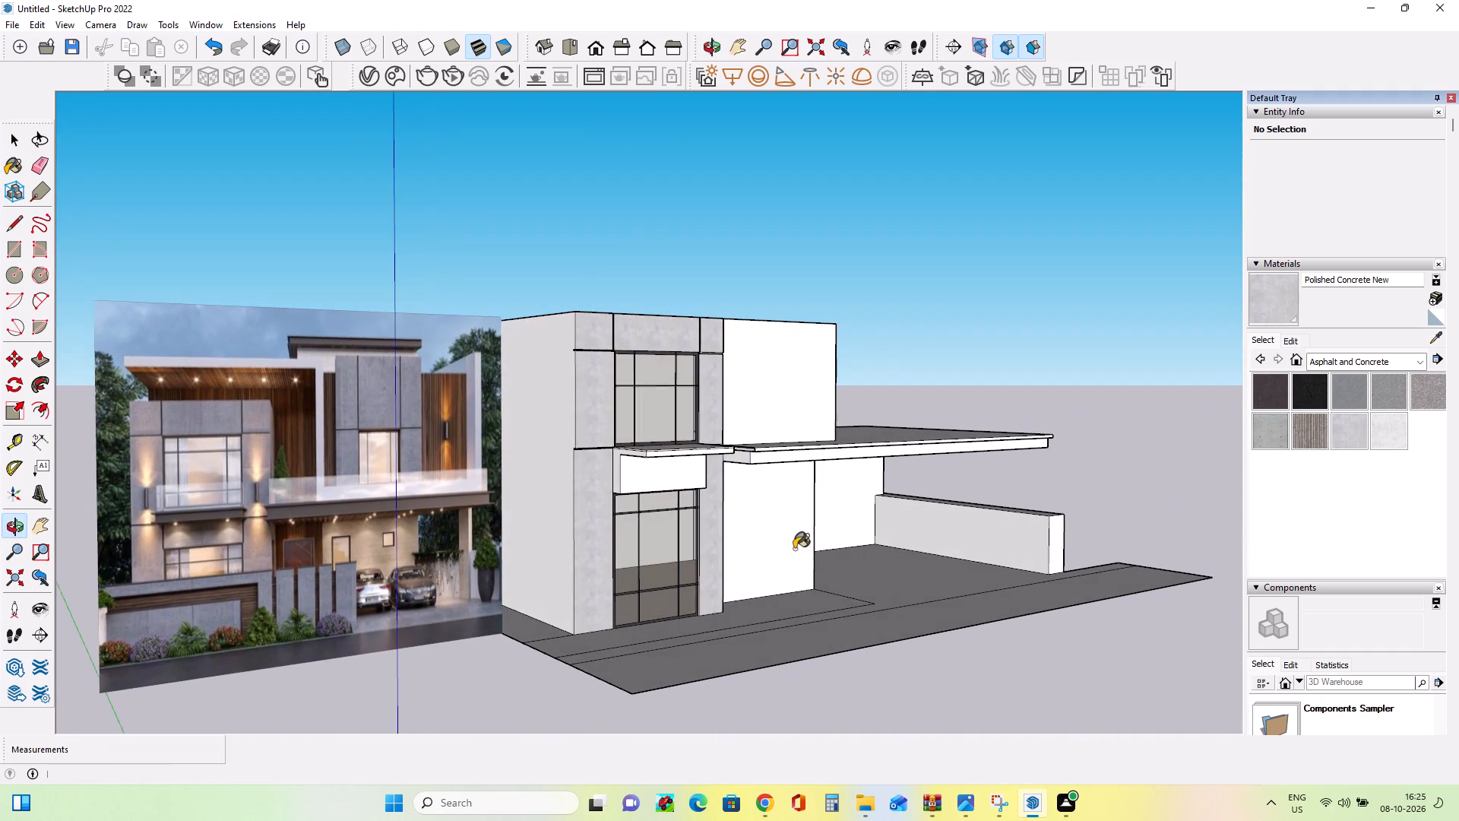
pyautogui.scroll(8, 600, 564)
pyautogui.moveTo(607, 550); pyautogui.dragTo(689, 581, button='middle')
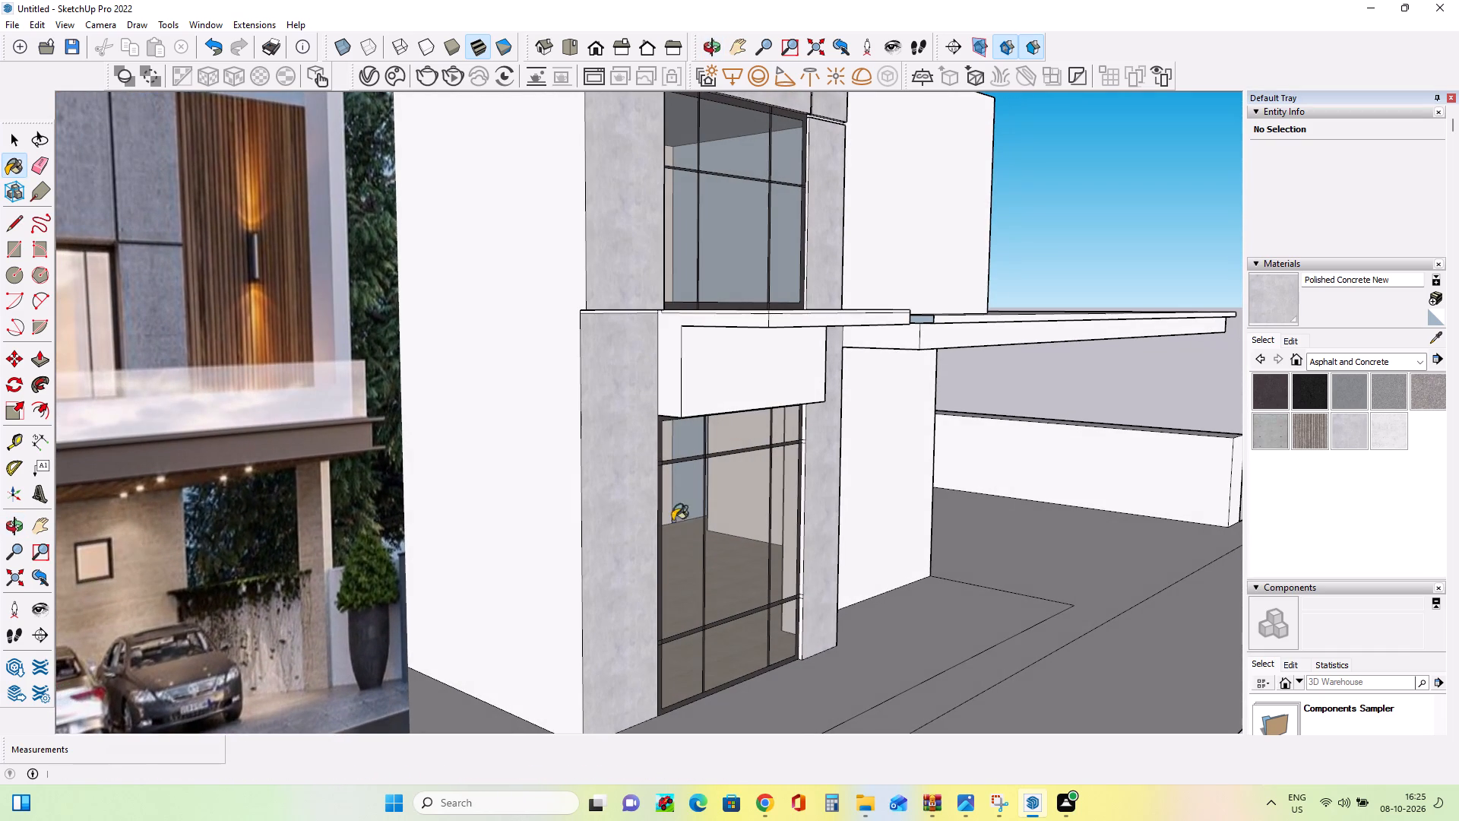
pyautogui.click(43, 359)
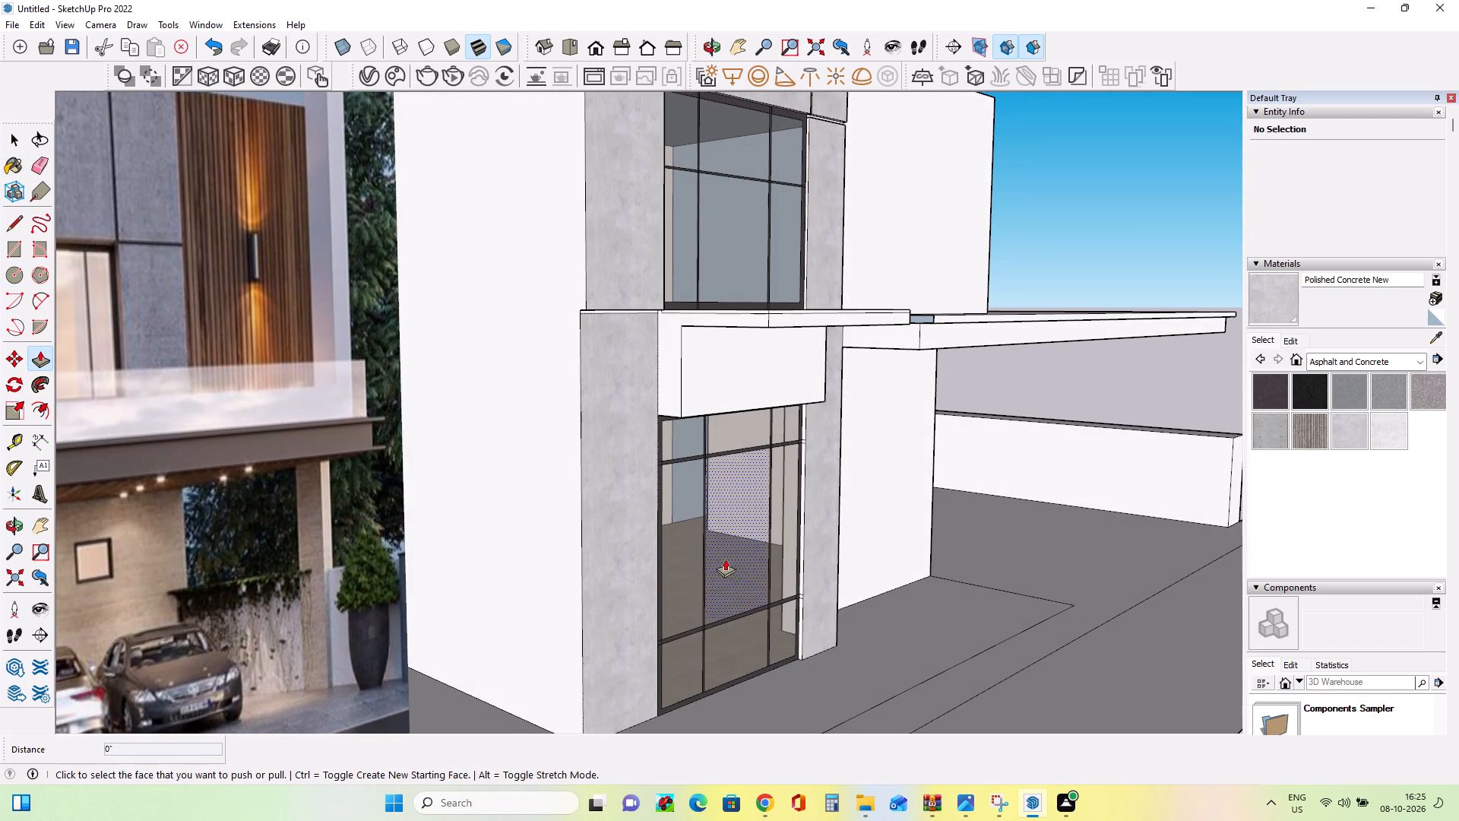
pyautogui.click(606, 514)
pyautogui.click(623, 278)
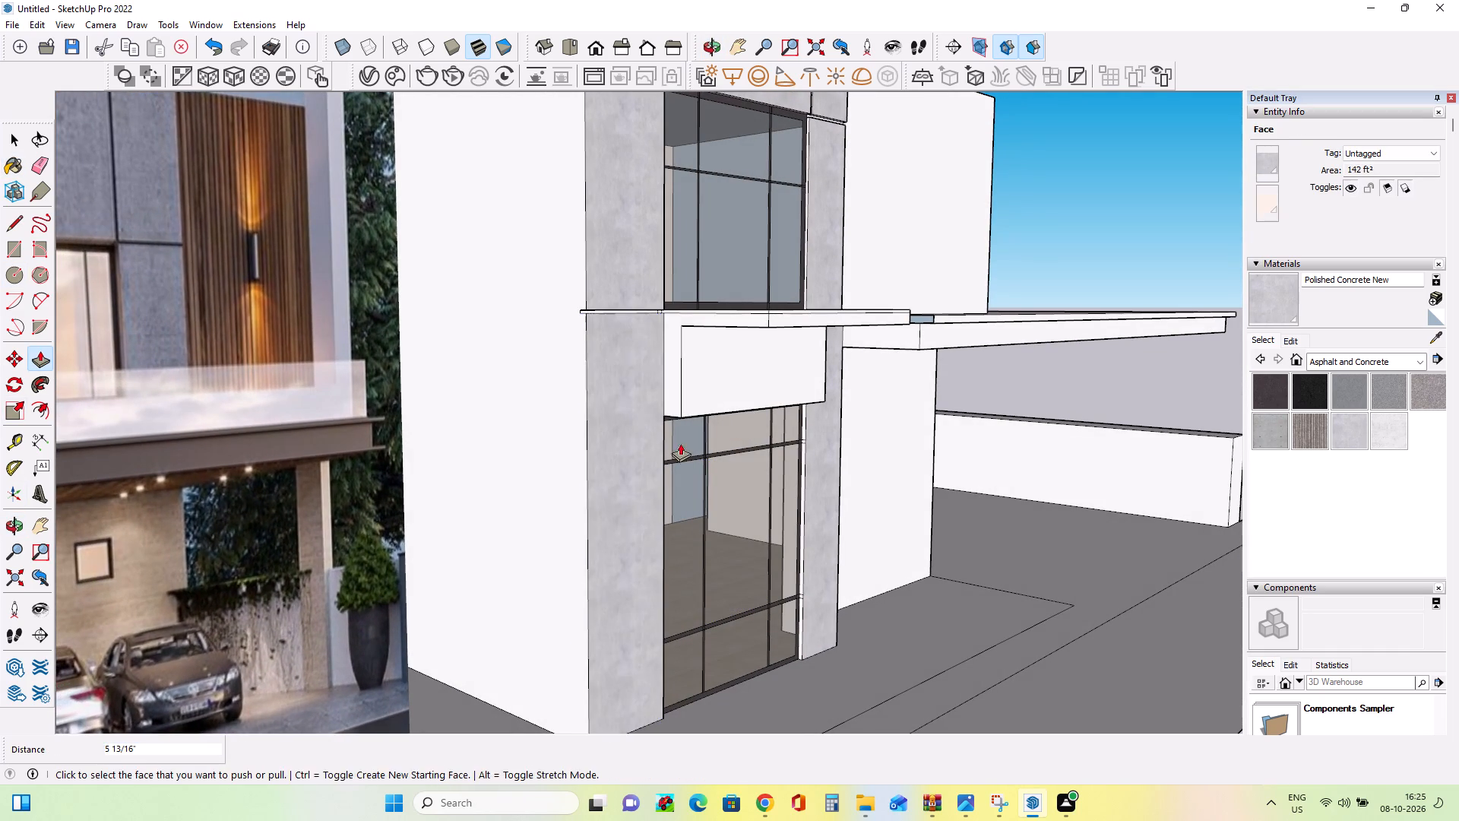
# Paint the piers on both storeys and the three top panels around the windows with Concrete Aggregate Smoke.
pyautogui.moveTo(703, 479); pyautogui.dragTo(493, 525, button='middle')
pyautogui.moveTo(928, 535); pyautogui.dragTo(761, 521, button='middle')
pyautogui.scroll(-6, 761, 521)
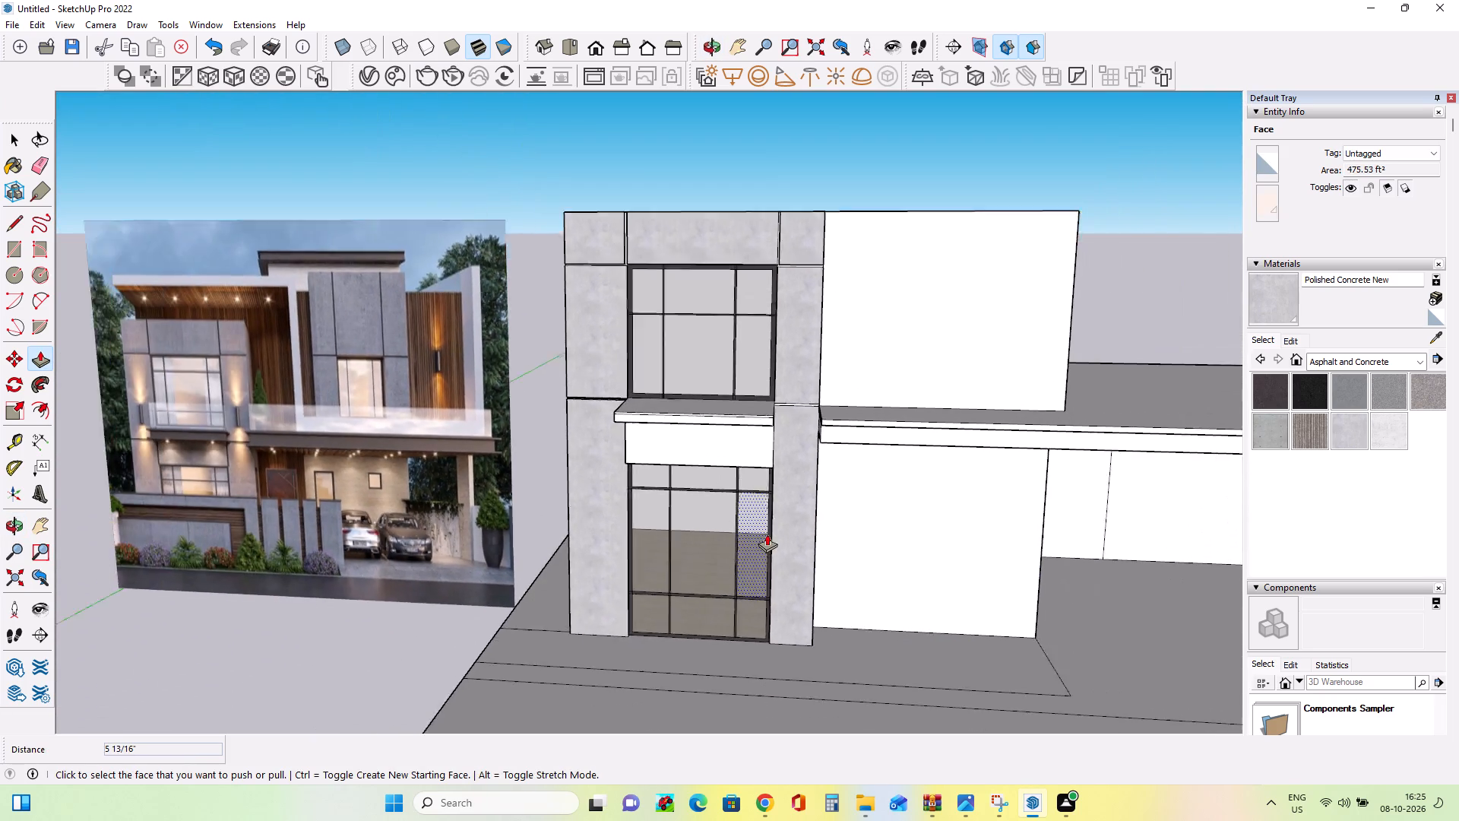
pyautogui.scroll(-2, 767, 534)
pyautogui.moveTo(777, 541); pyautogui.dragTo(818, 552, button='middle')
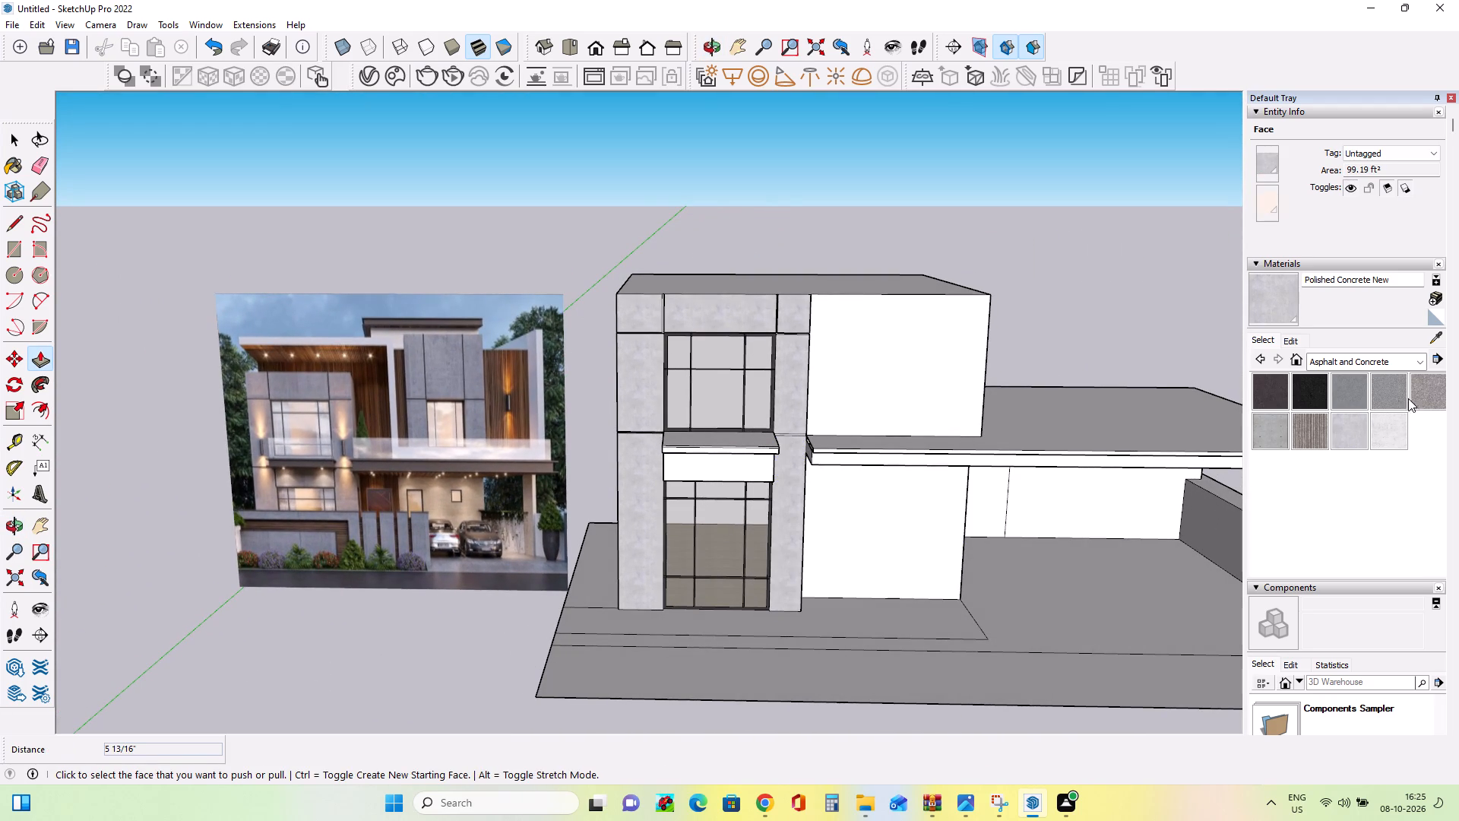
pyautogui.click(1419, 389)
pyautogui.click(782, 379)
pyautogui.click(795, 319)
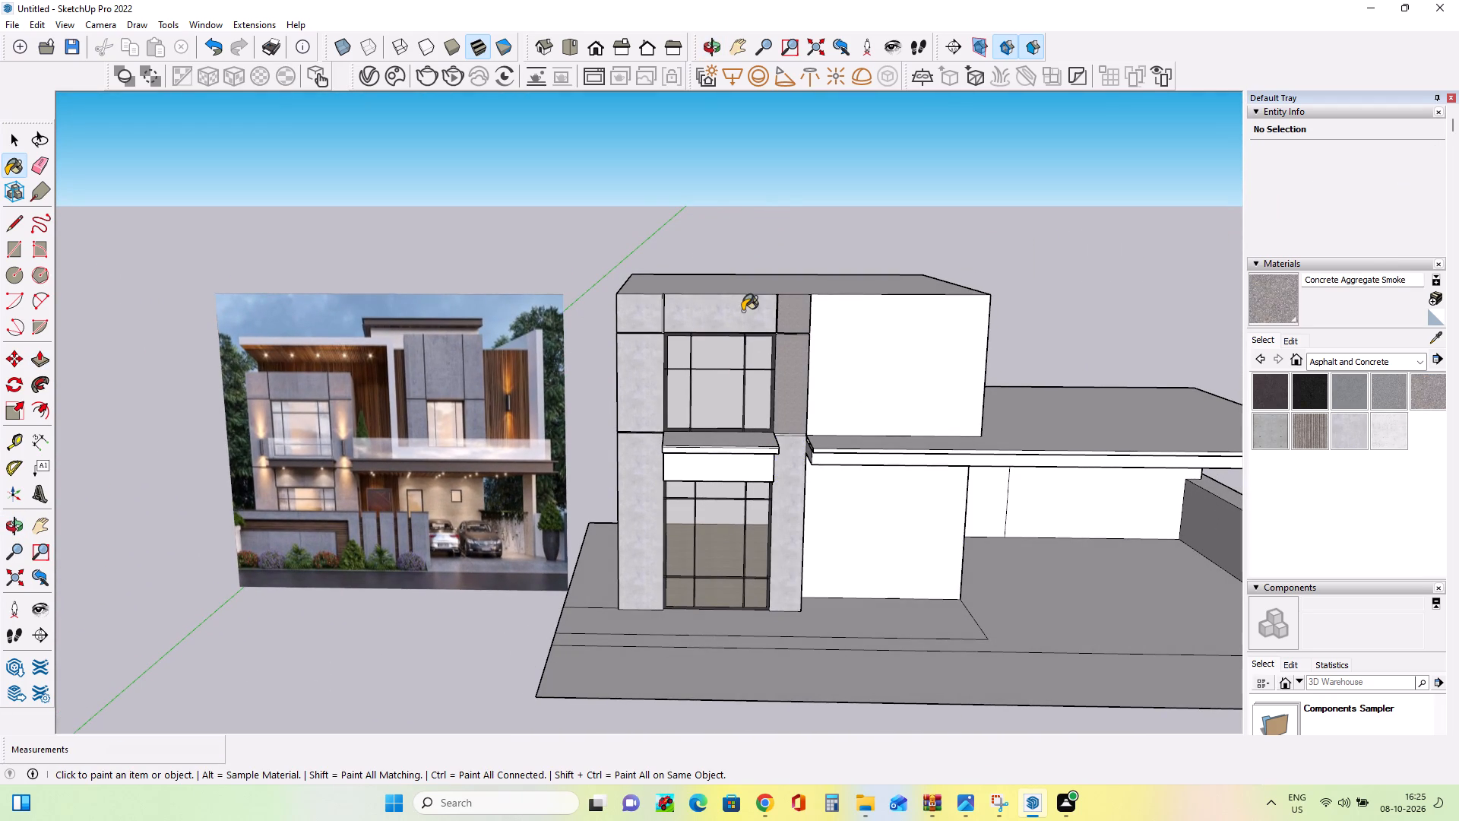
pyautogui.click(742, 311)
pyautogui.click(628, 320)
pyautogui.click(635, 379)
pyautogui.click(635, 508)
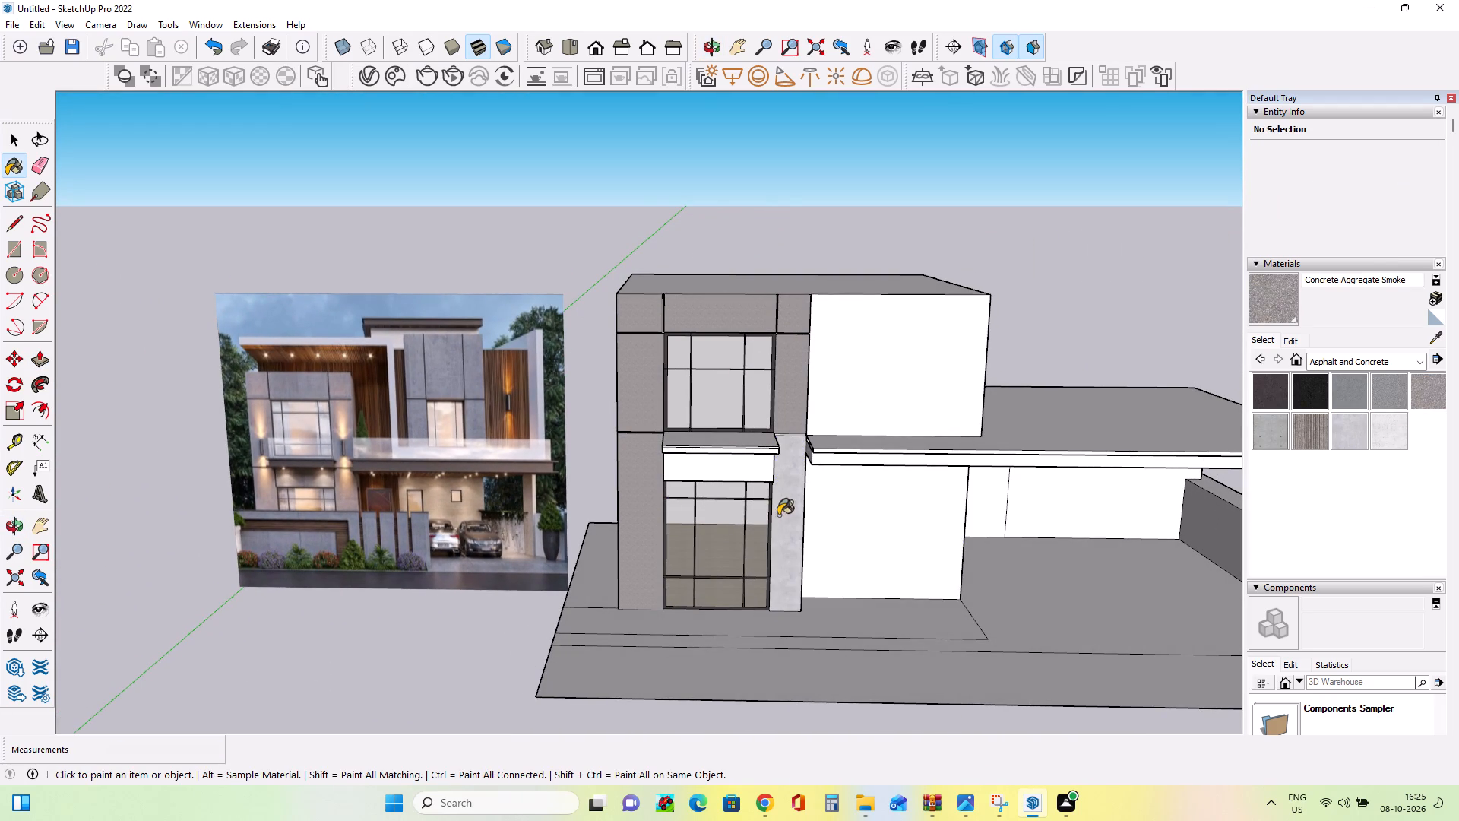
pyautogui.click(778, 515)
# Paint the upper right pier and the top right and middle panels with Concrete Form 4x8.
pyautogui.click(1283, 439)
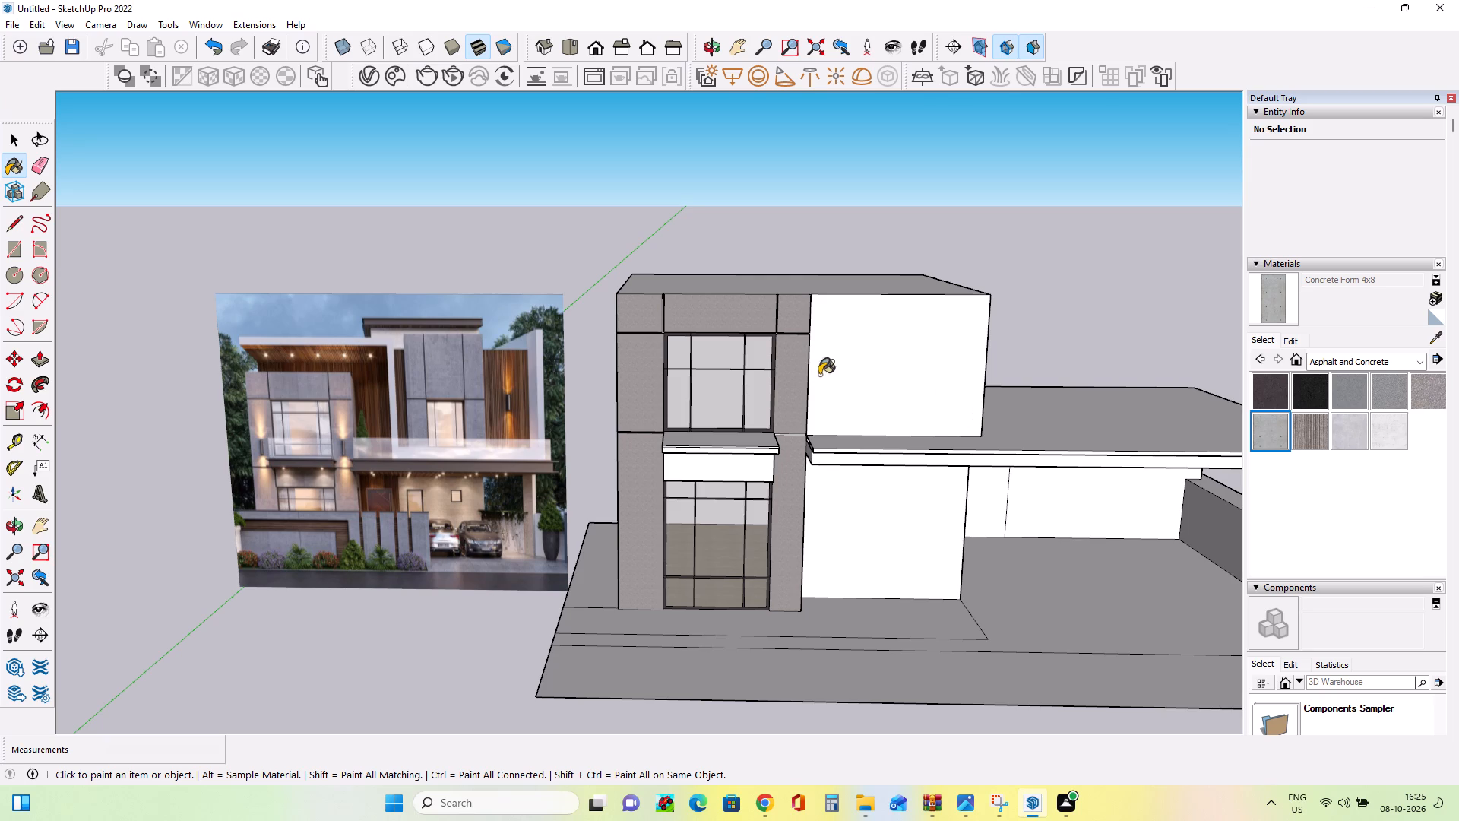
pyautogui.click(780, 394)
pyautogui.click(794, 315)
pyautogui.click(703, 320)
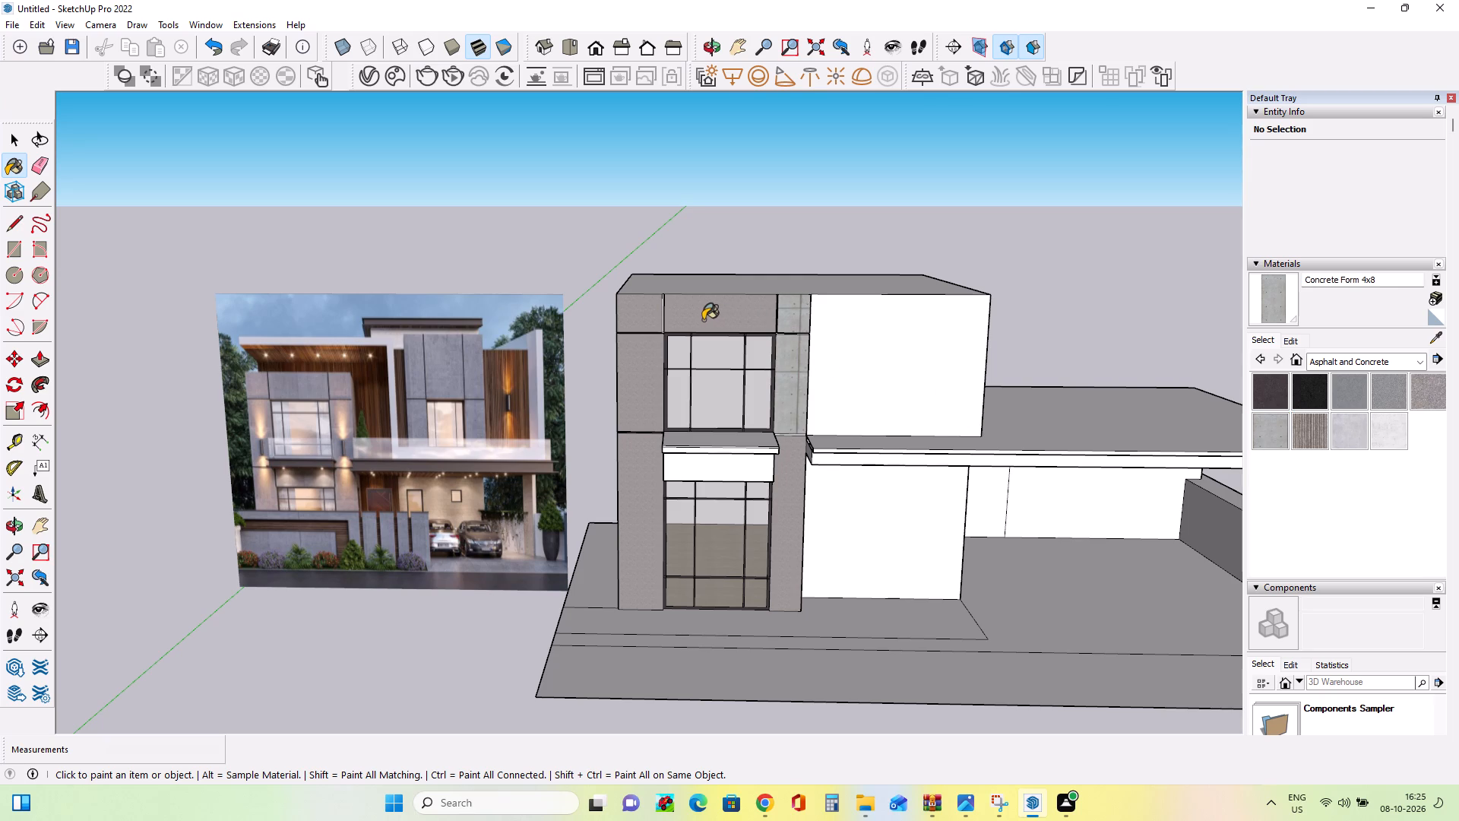
# Paint the piers on both storeys and the three top panels around the windows with Polished Concrete New.
pyautogui.click(1350, 431)
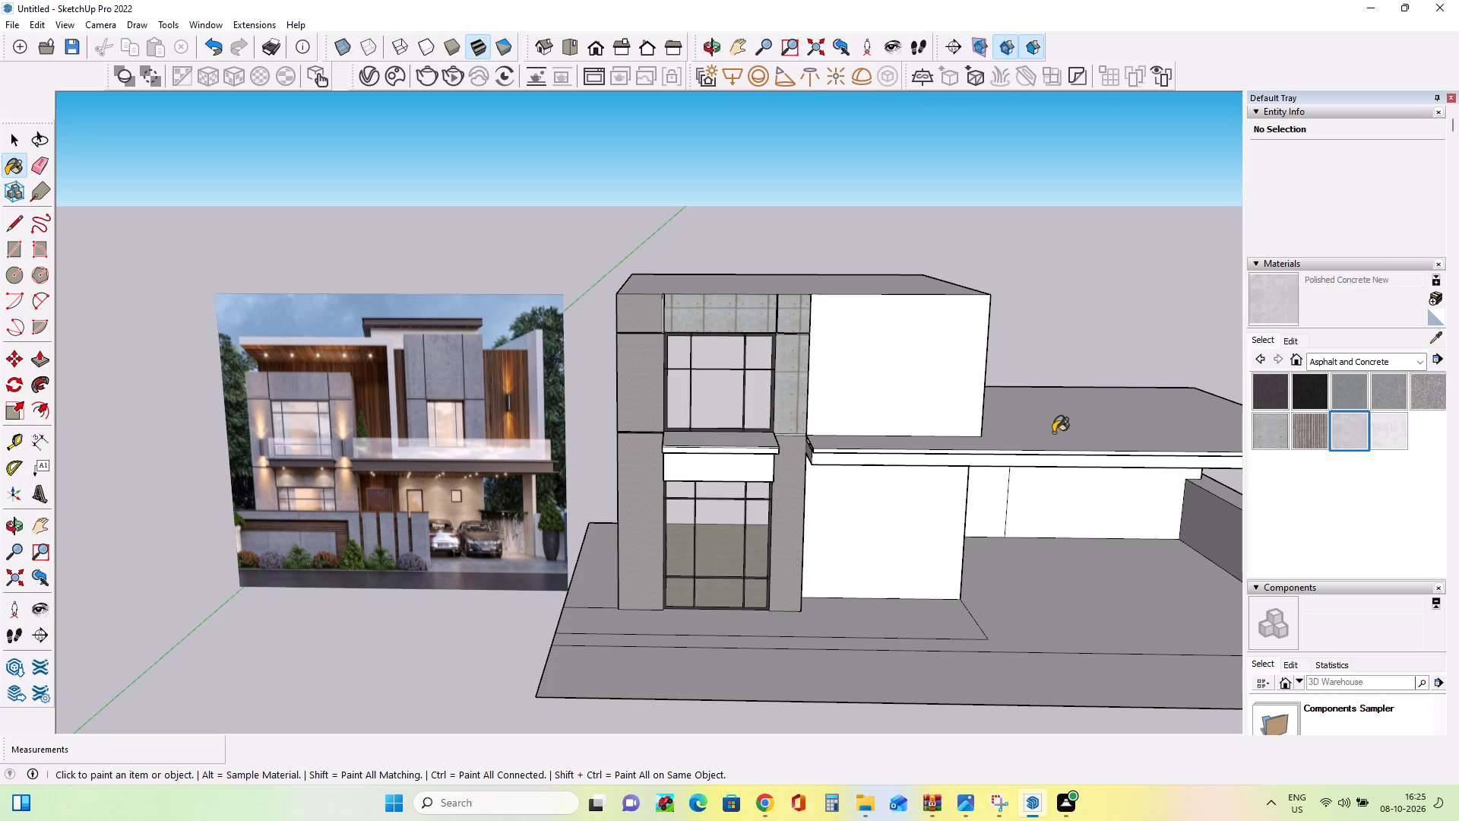
pyautogui.click(790, 409)
pyautogui.click(793, 299)
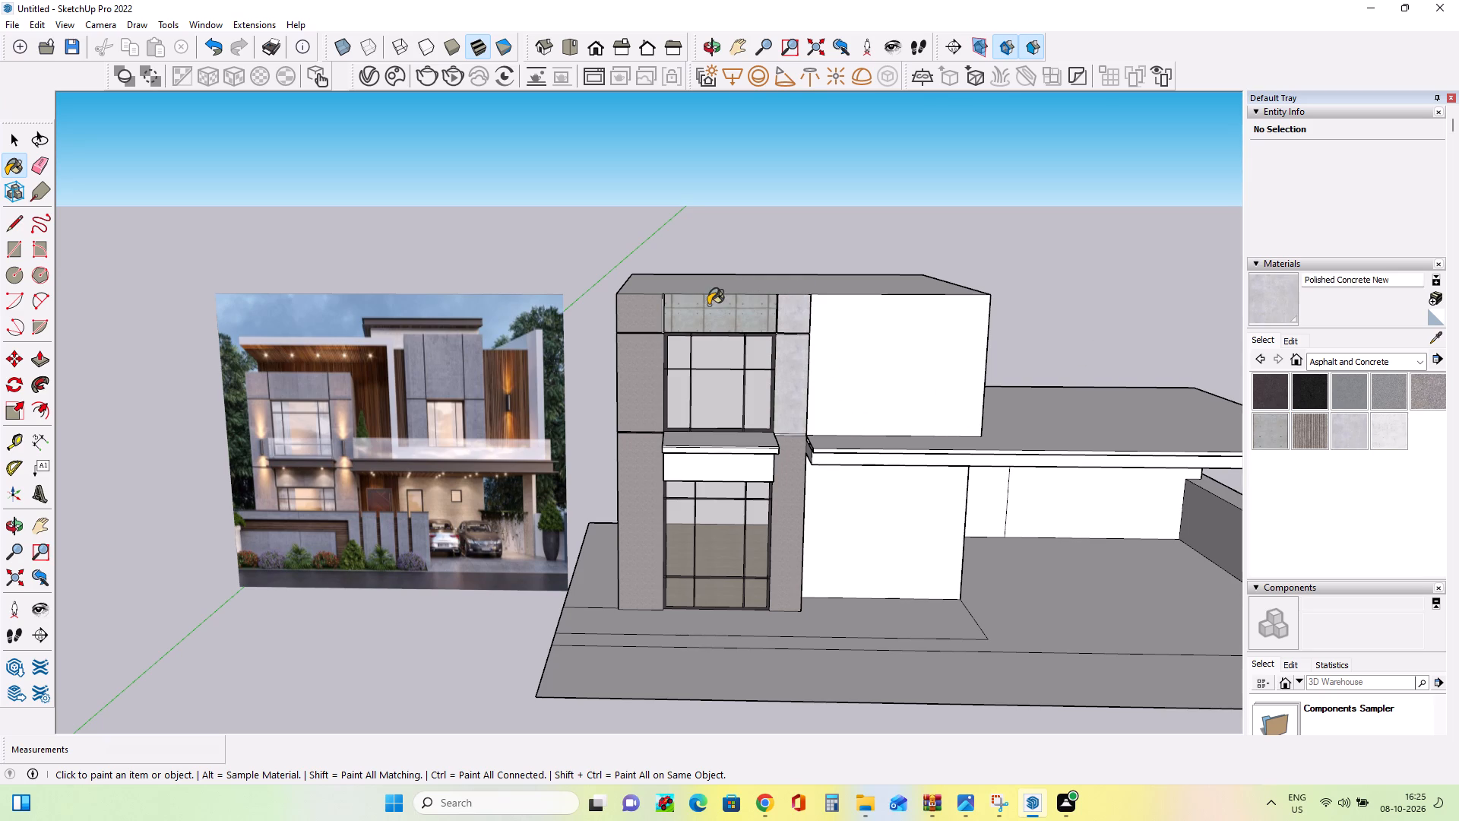
pyautogui.click(711, 309)
pyautogui.click(634, 322)
pyautogui.click(636, 373)
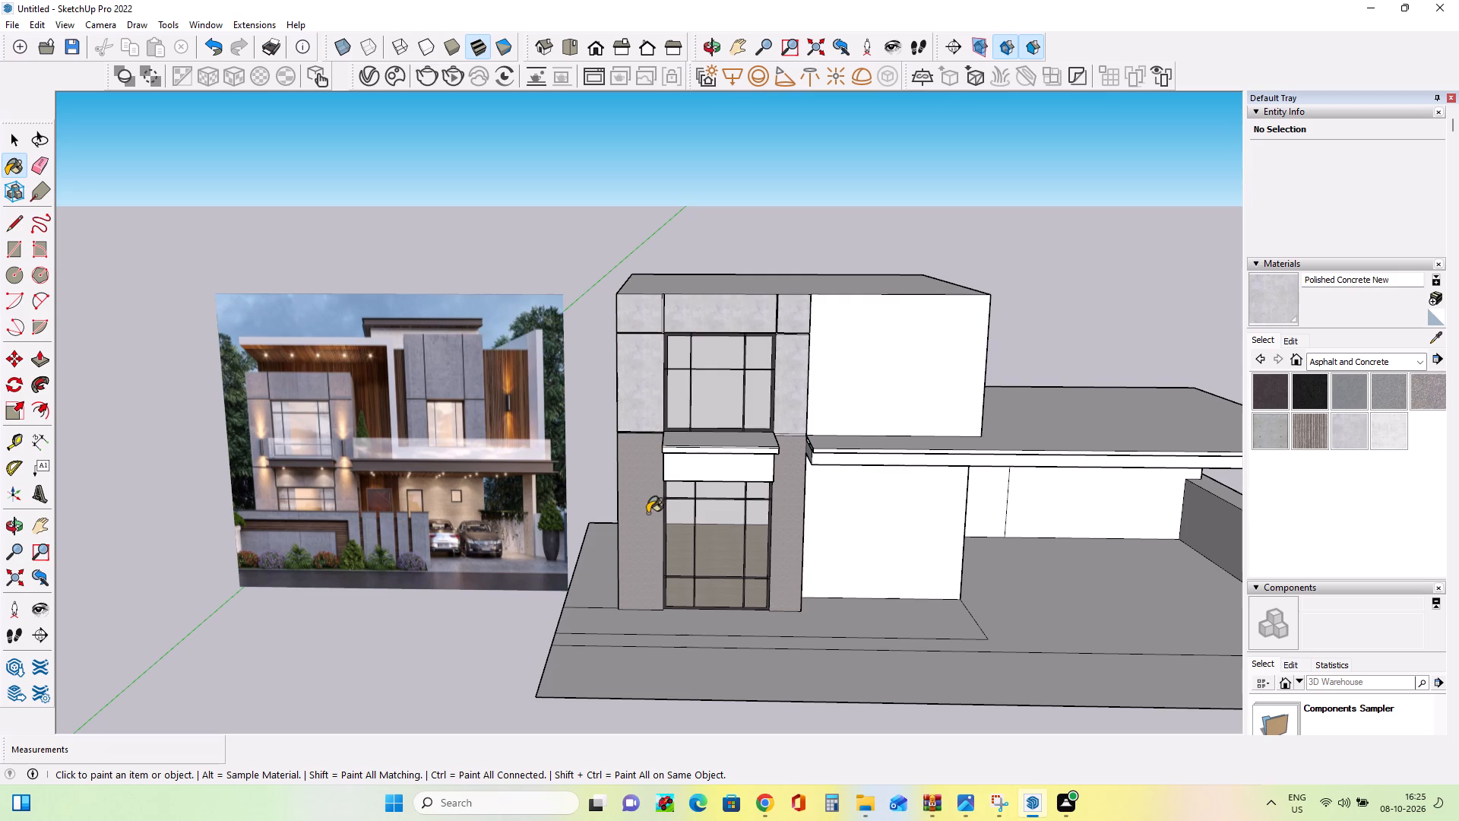
pyautogui.click(647, 515)
pyautogui.click(795, 556)
# Draw a rectangle about 1' 2" by 7' 4" on the balcony slab, in front of the upper-storey block's right end.
pyautogui.moveTo(885, 604); pyautogui.dragTo(866, 543, button='middle')
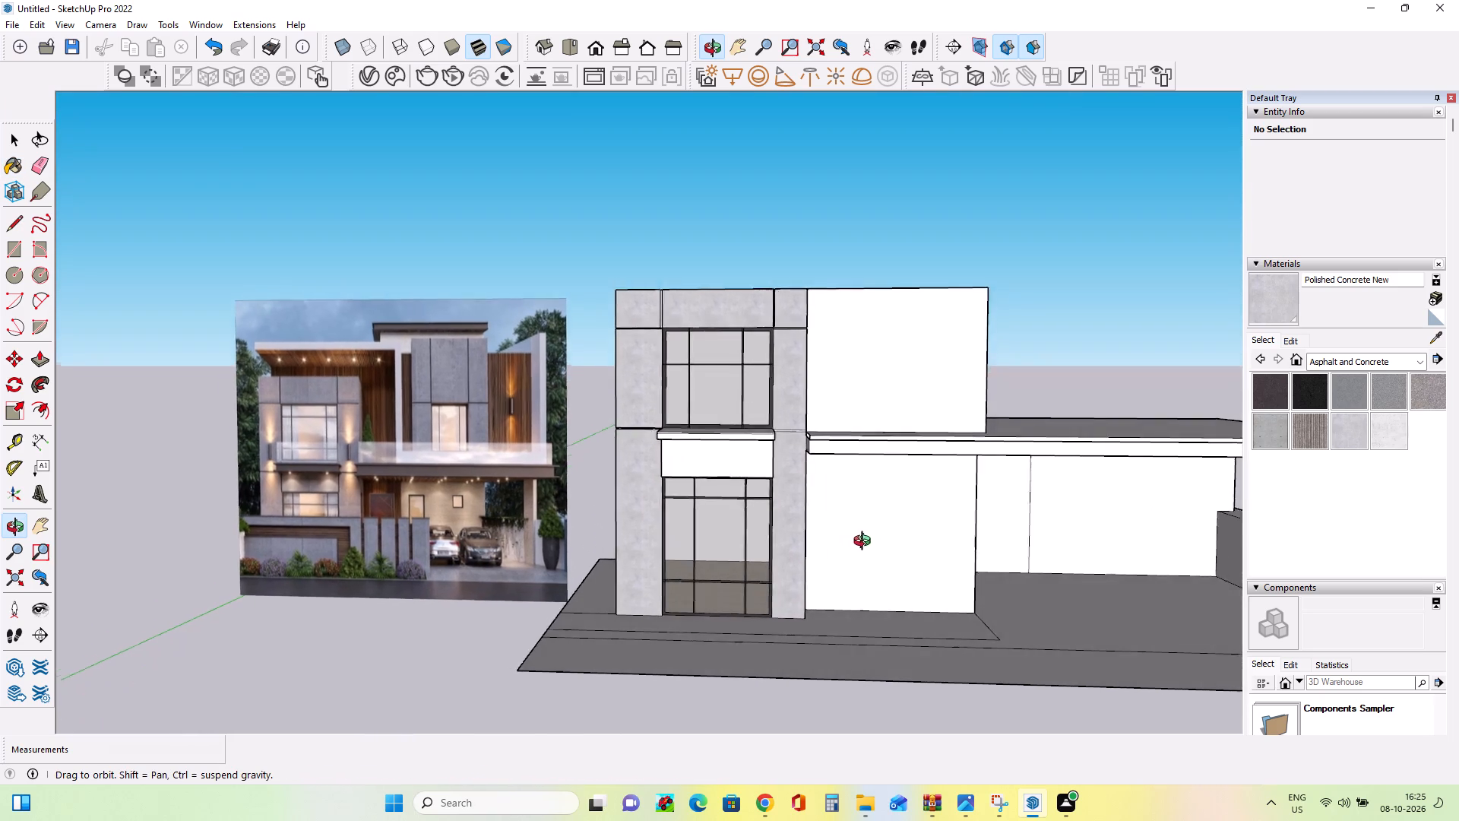
pyautogui.moveTo(866, 543); pyautogui.dragTo(894, 550, button='middle')
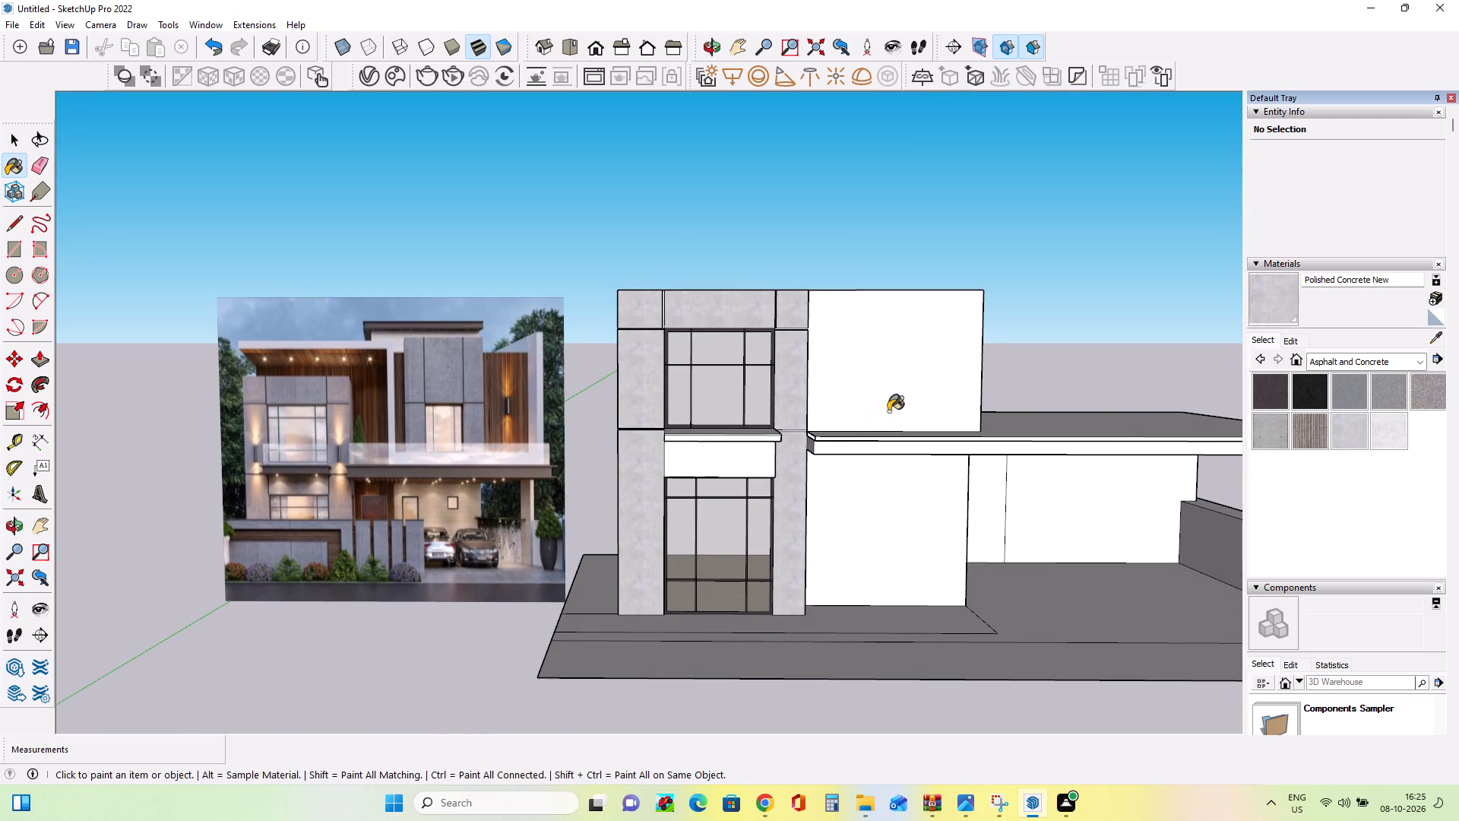
pyautogui.moveTo(970, 427); pyautogui.dragTo(889, 485, button='middle')
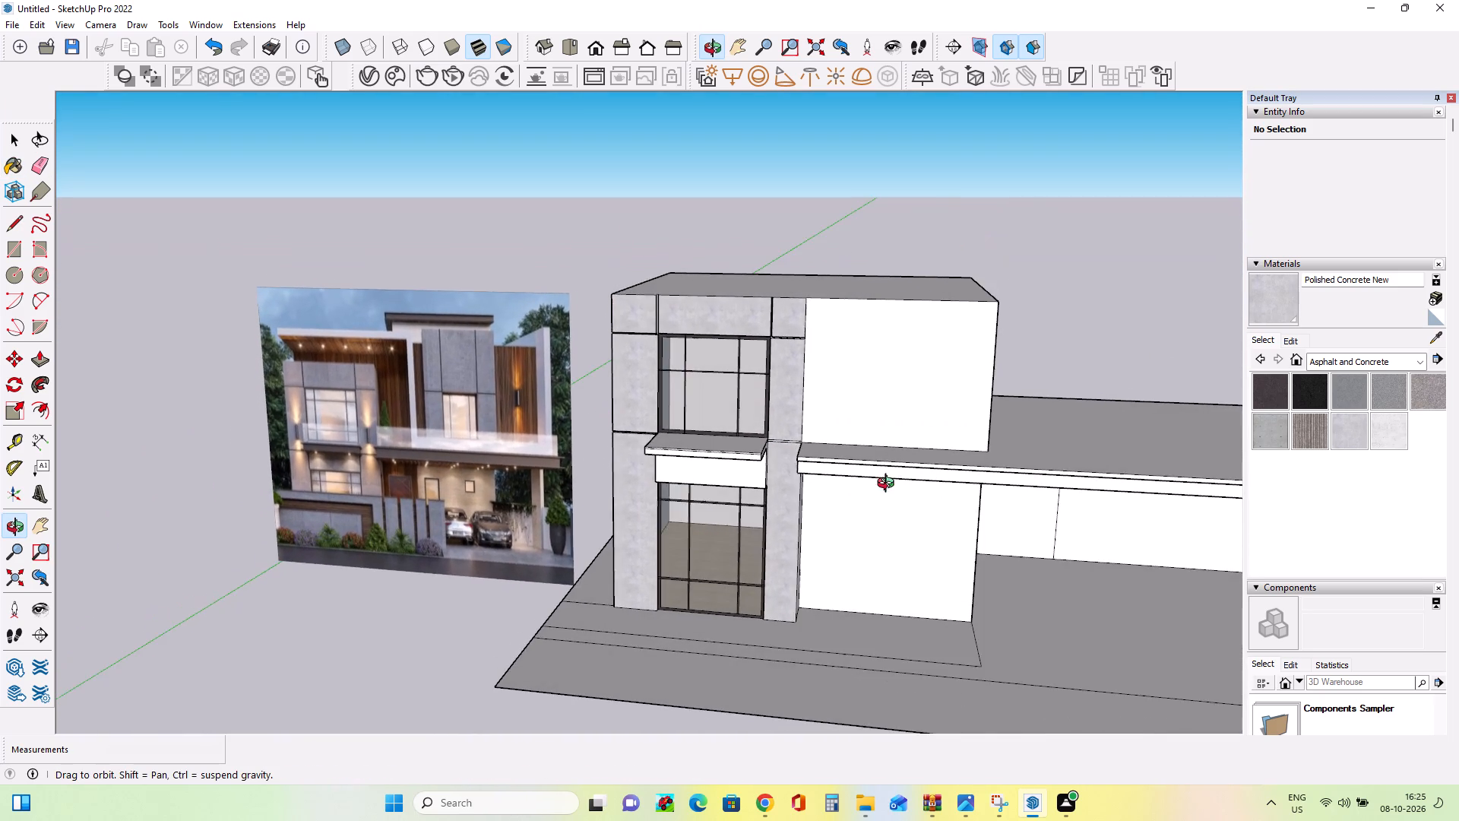
pyautogui.moveTo(889, 485); pyautogui.dragTo(958, 485, button='middle')
pyautogui.moveTo(939, 457); pyautogui.dragTo(943, 483, button='middle')
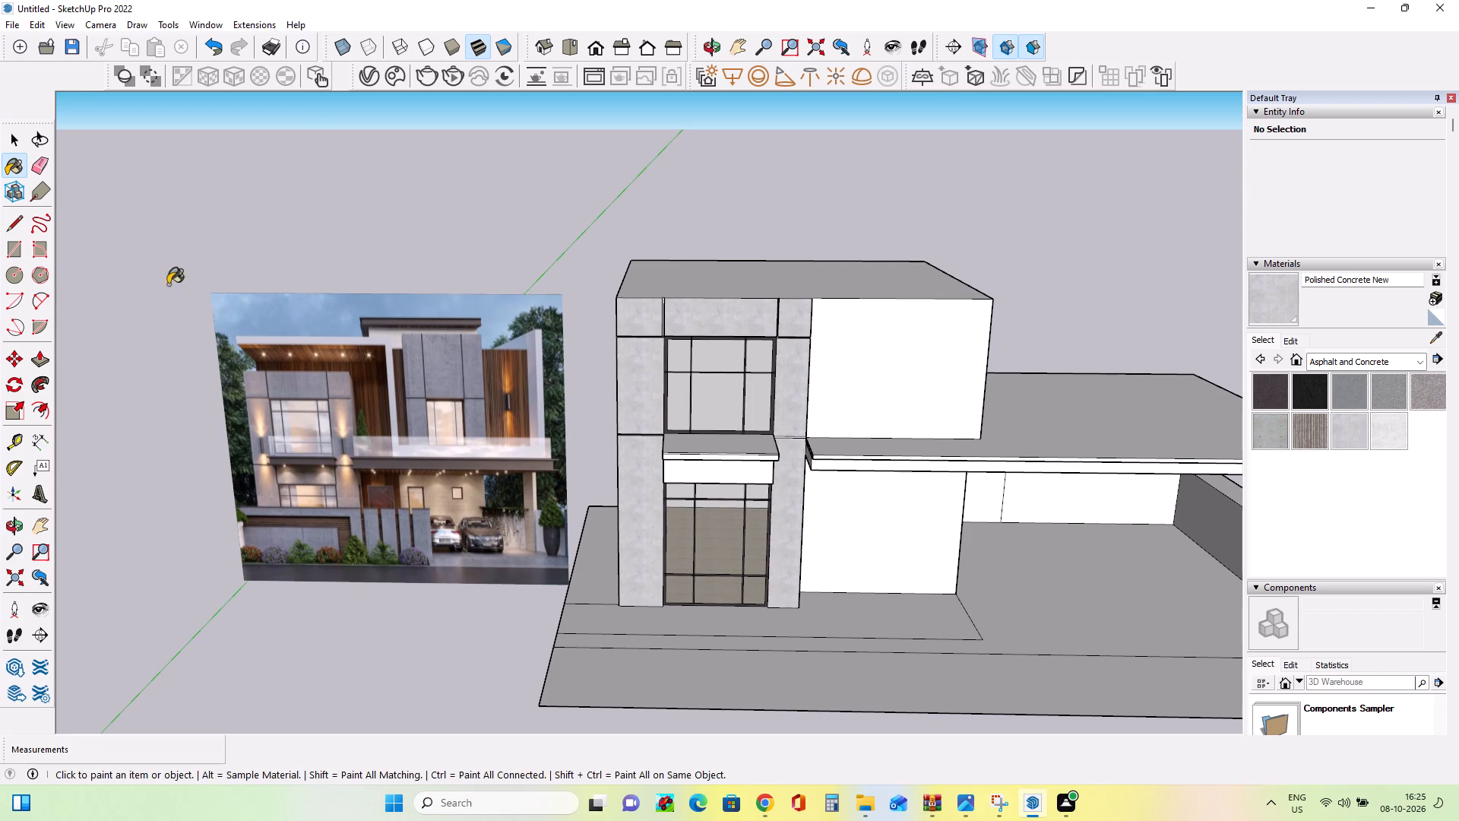
pyautogui.click(12, 242)
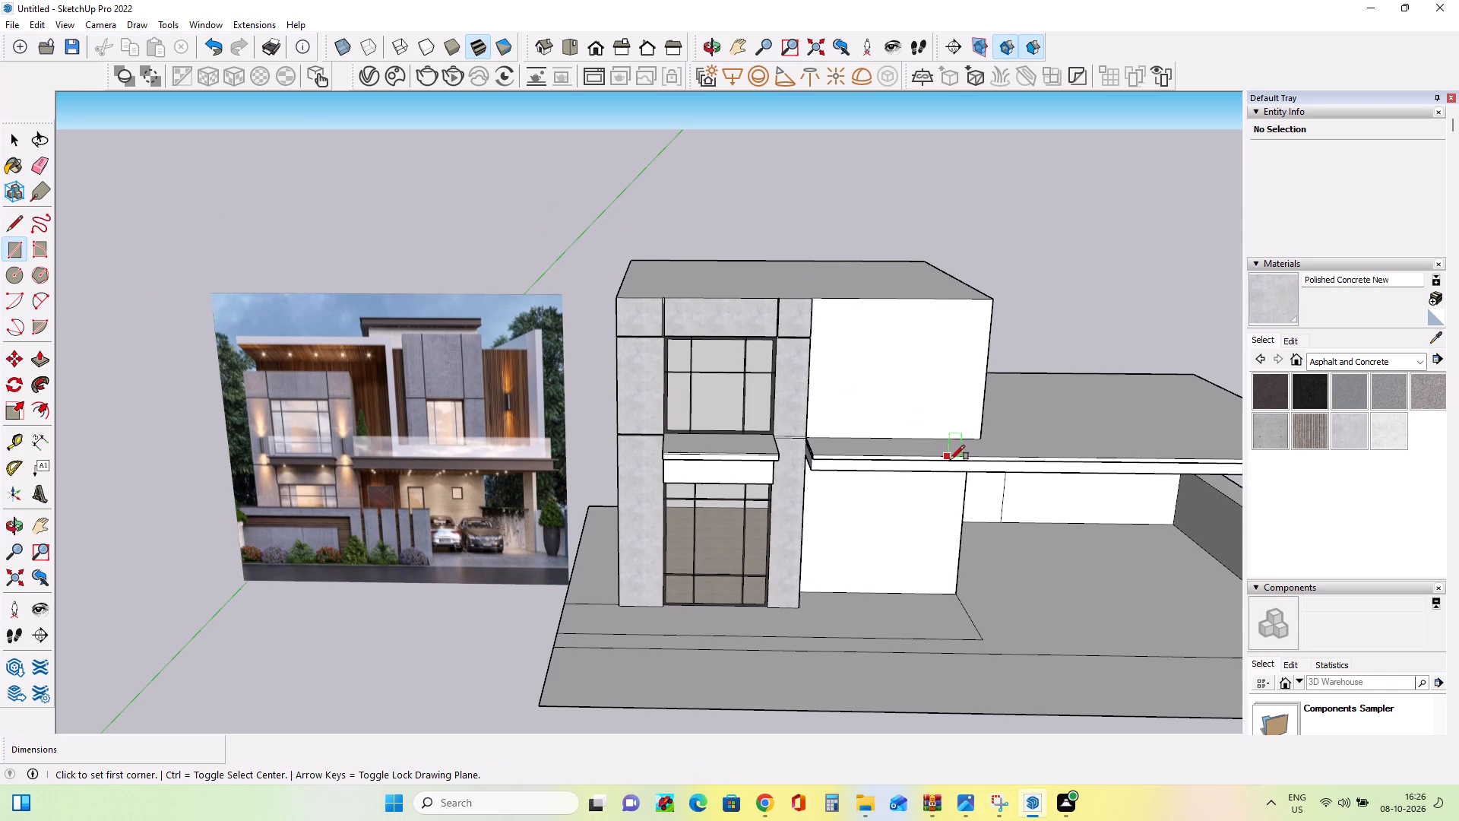
pyautogui.moveTo(950, 460); pyautogui.dragTo(926, 435, button='middle')
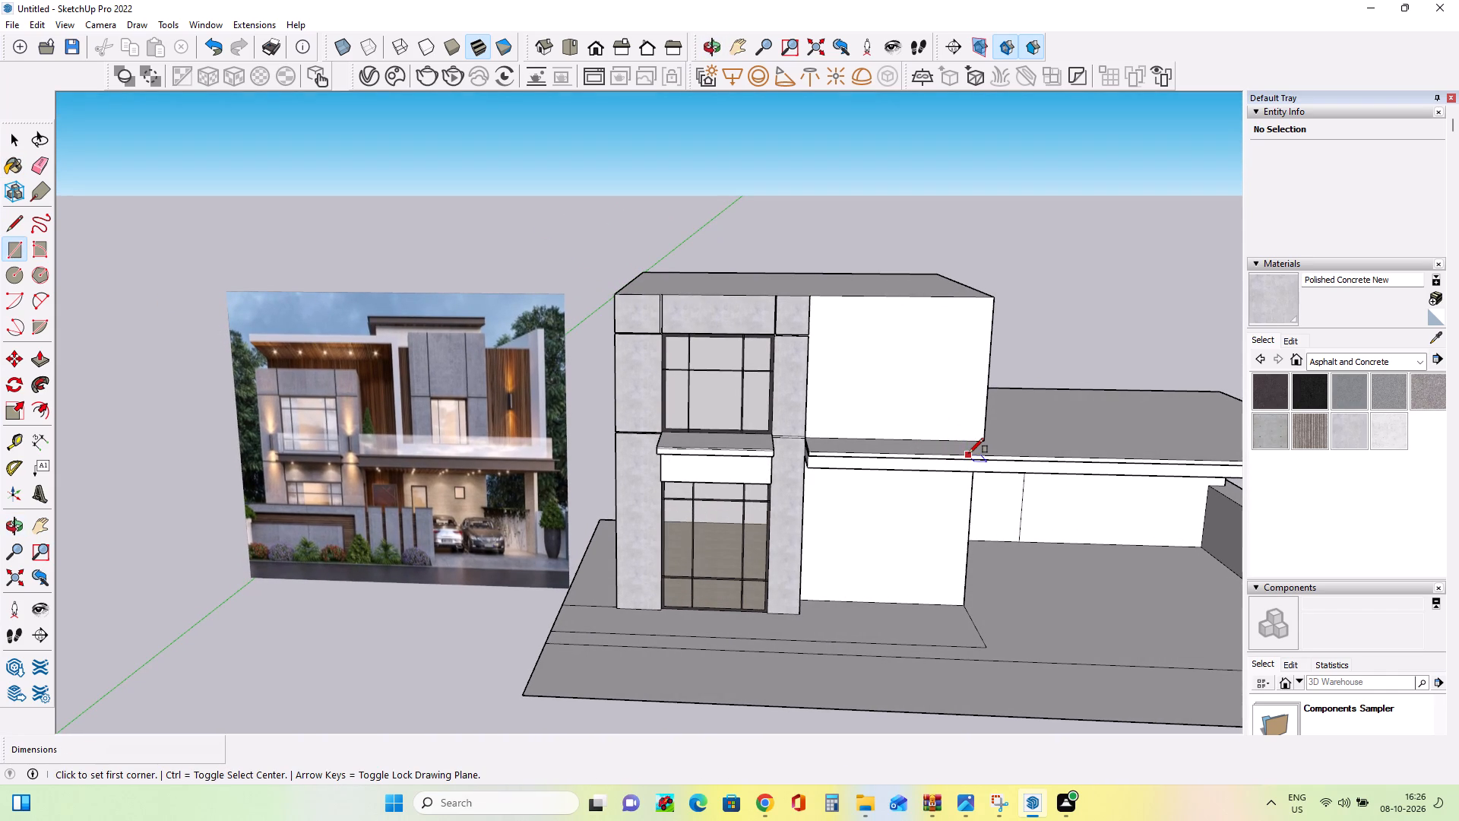
pyautogui.click(969, 453)
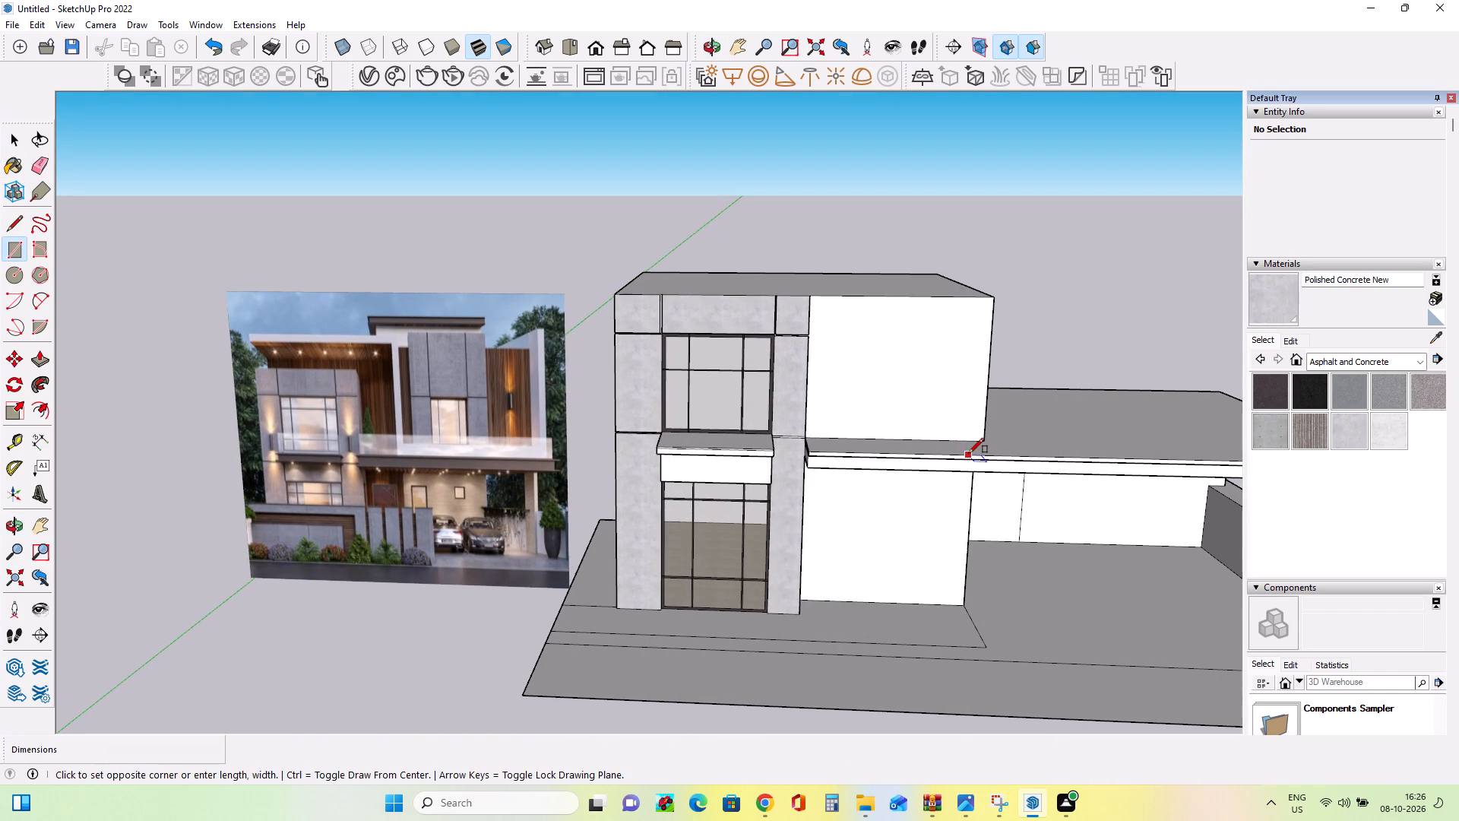
pyautogui.scroll(8, 955, 433)
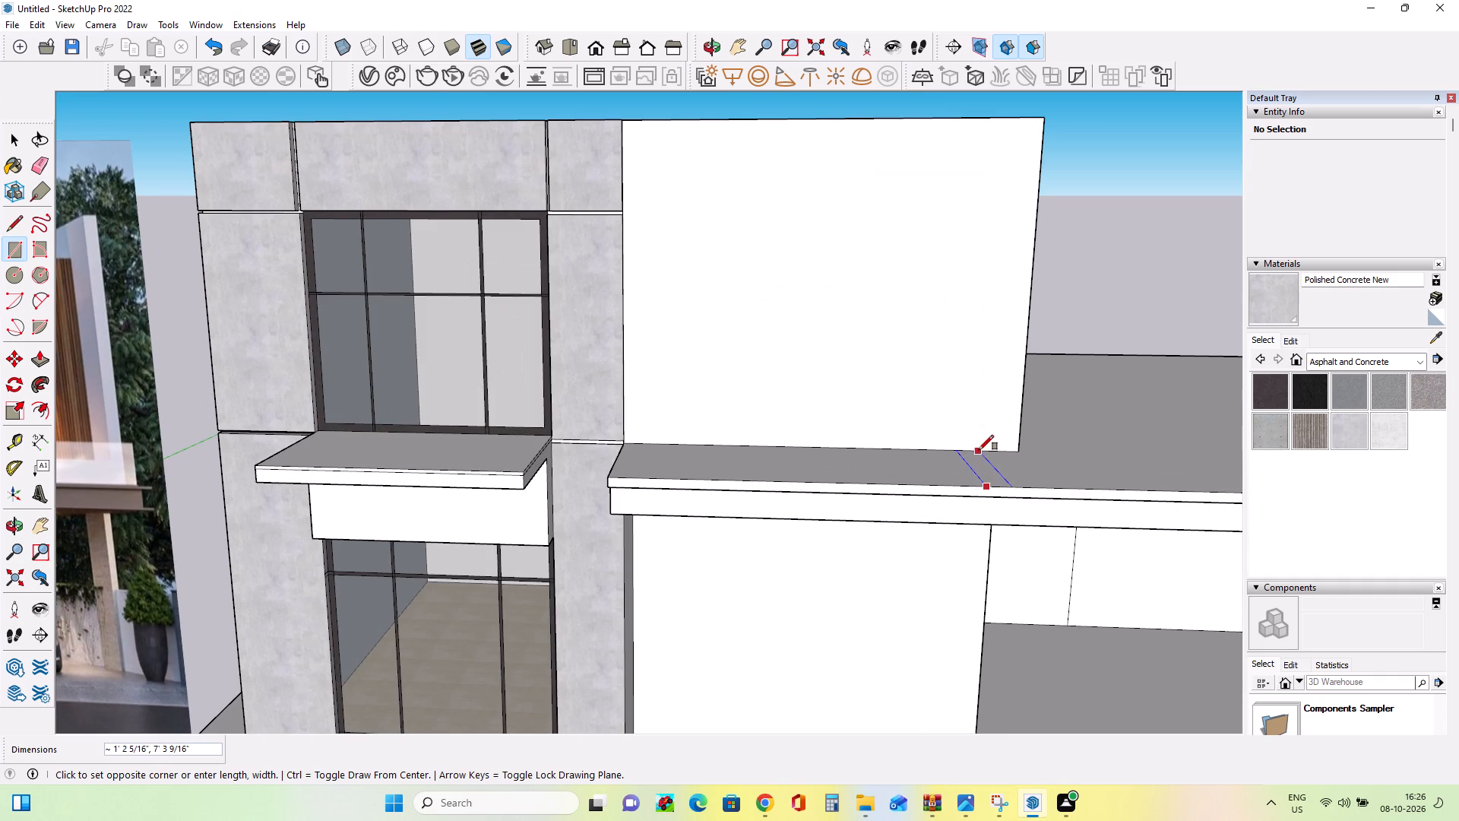
pyautogui.click(979, 450)
pyautogui.scroll(-9, 910, 517)
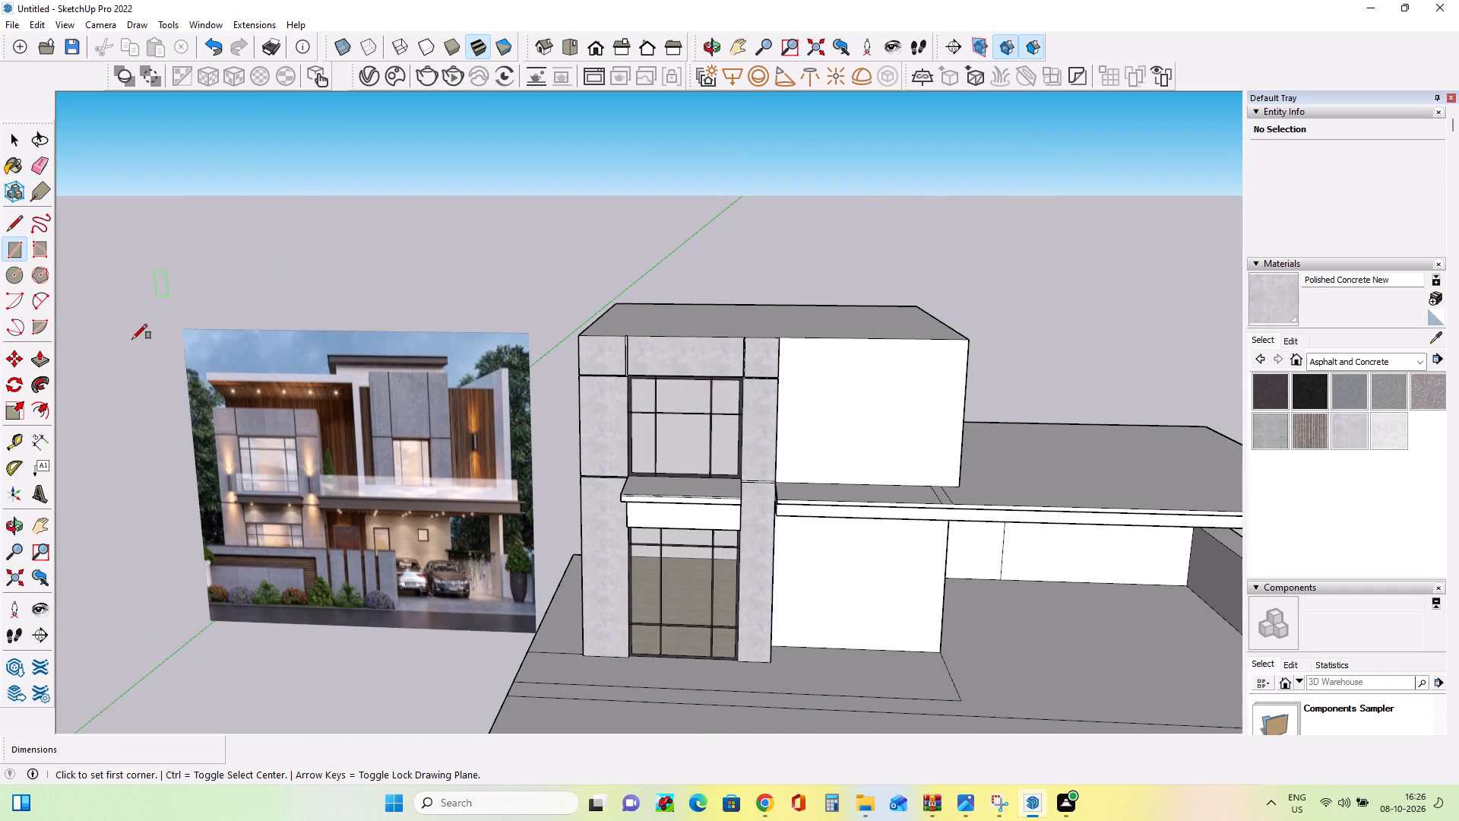
# Pull the slab rectangle up 17' 11 1/8" to form a side wall for the balcony.
pyautogui.click(38, 360)
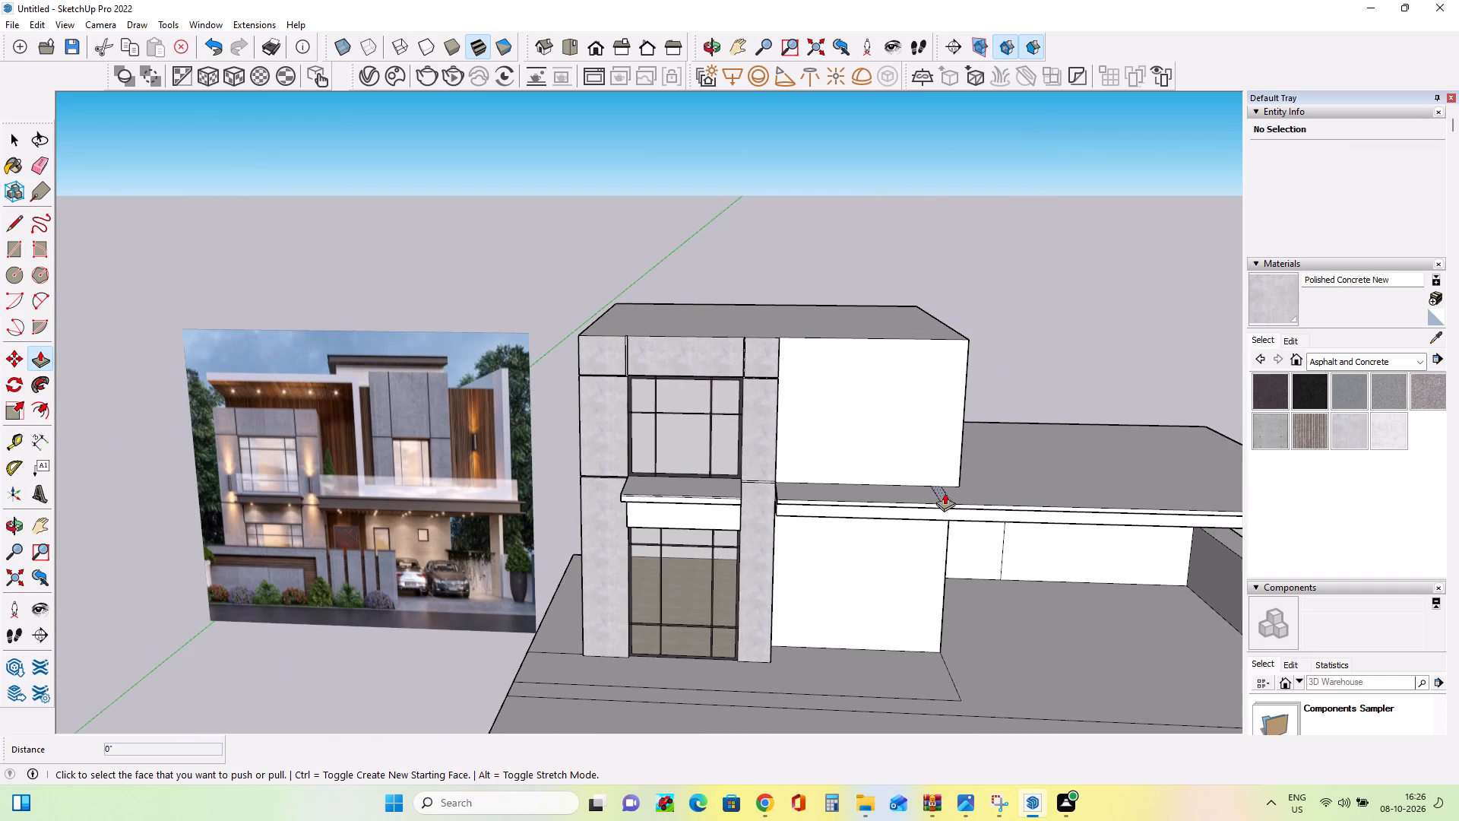
pyautogui.click(945, 496)
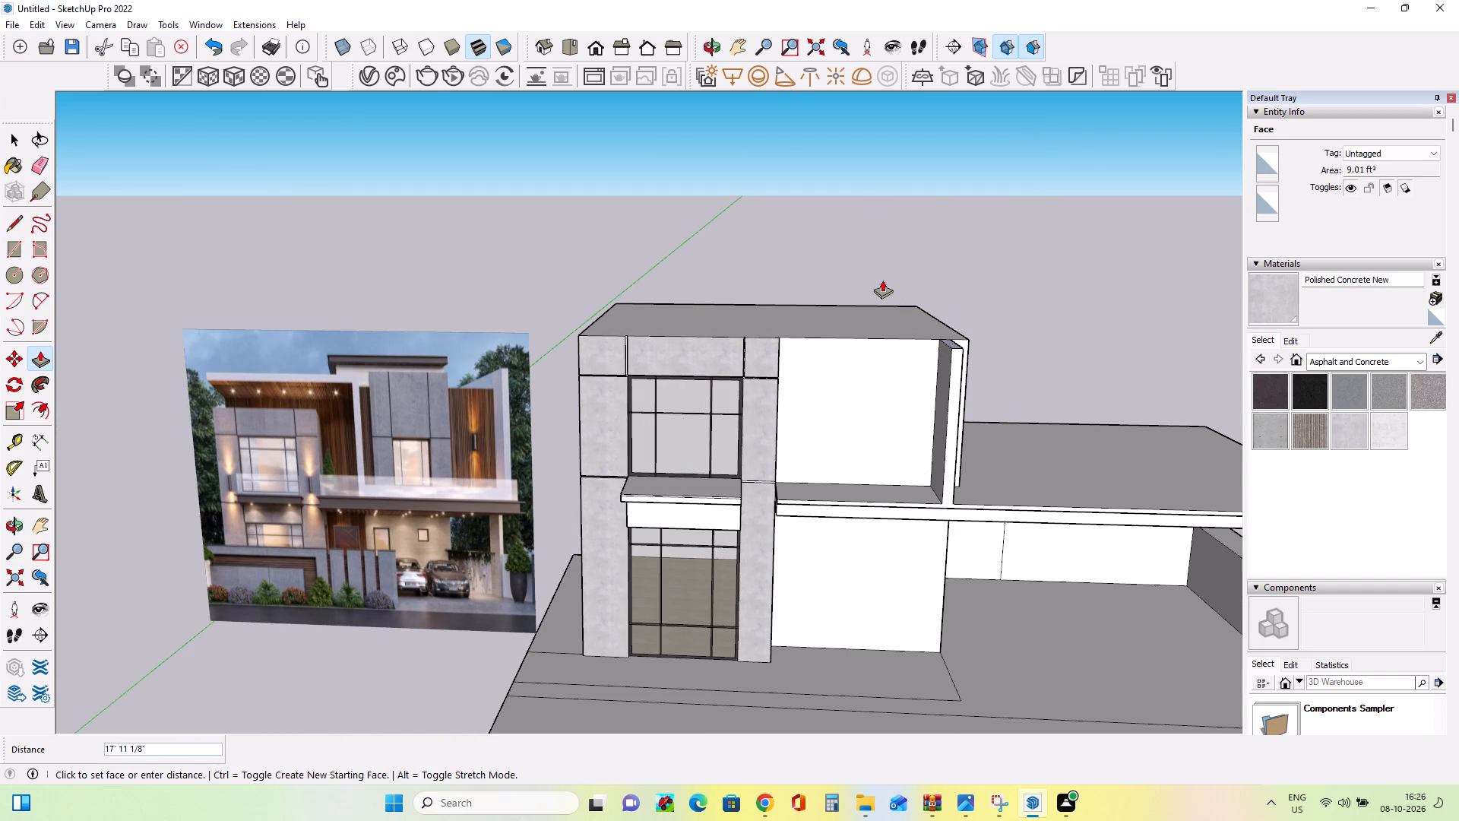
pyautogui.click(882, 280)
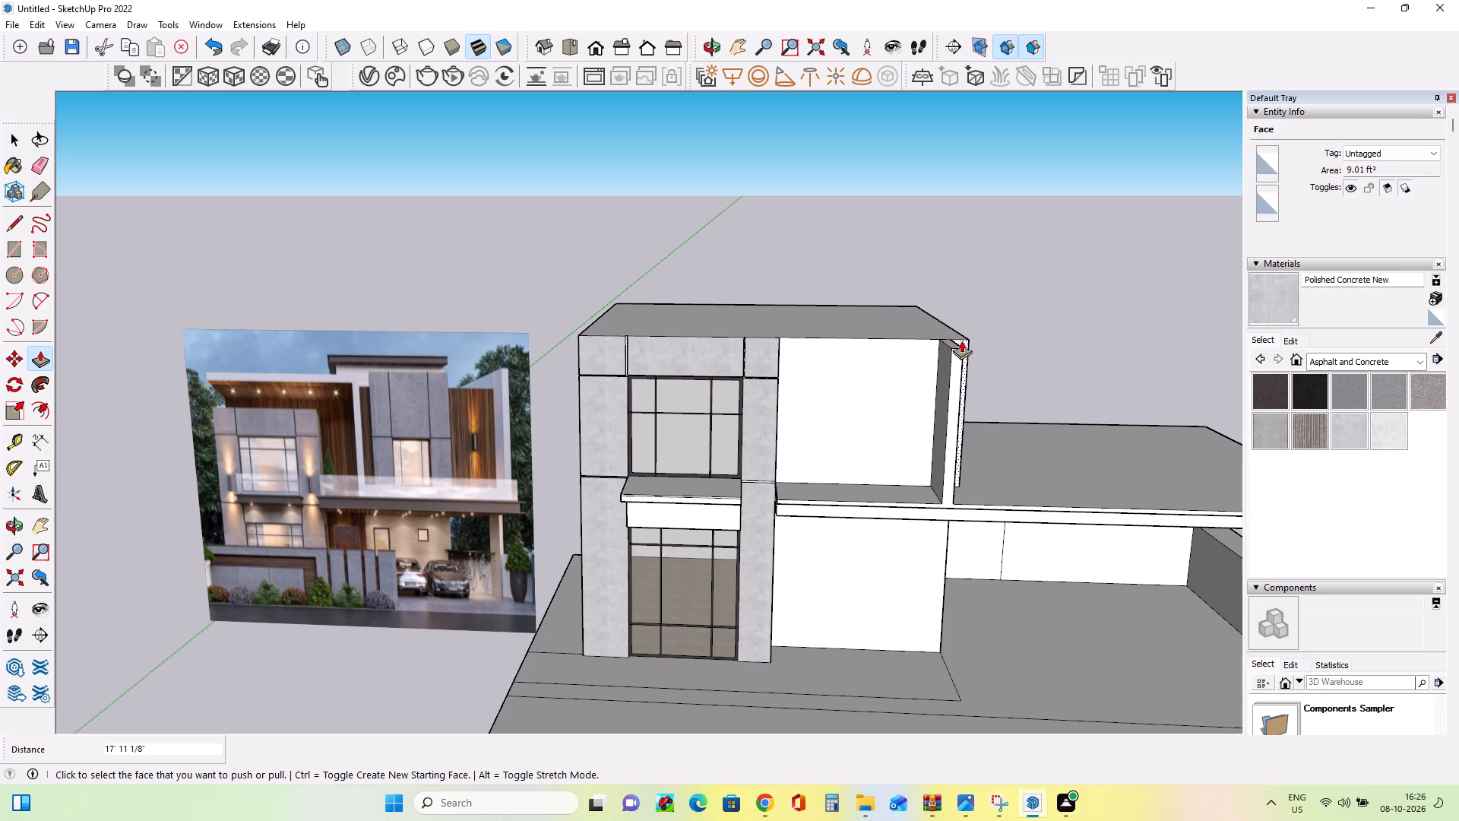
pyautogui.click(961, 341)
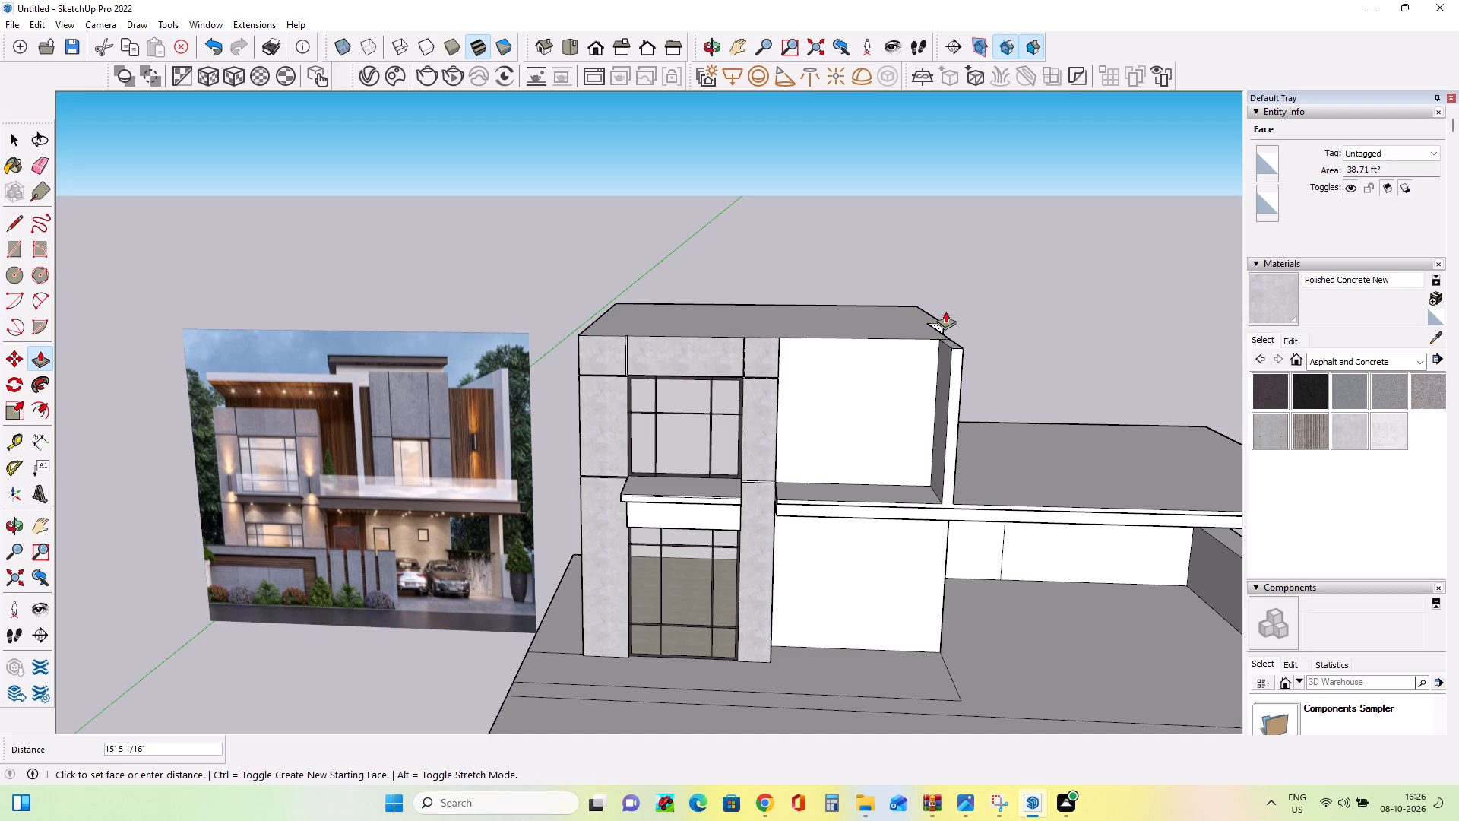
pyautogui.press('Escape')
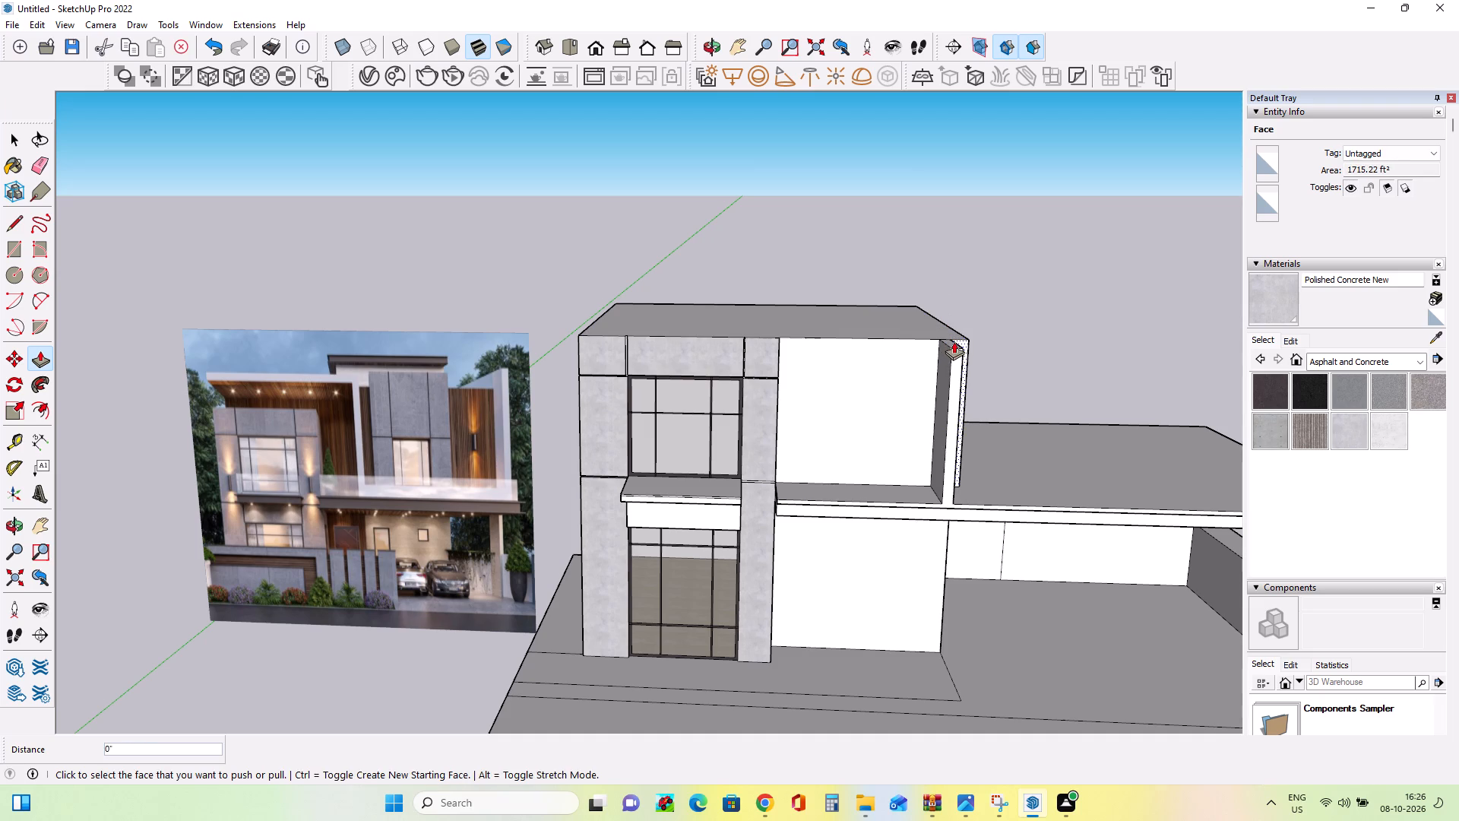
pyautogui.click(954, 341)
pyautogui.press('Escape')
# Raise the top of the balcony side wall a further 12' 9 1/8" so it rises above the roof.
pyautogui.moveTo(1002, 363); pyautogui.dragTo(1018, 517, button='middle')
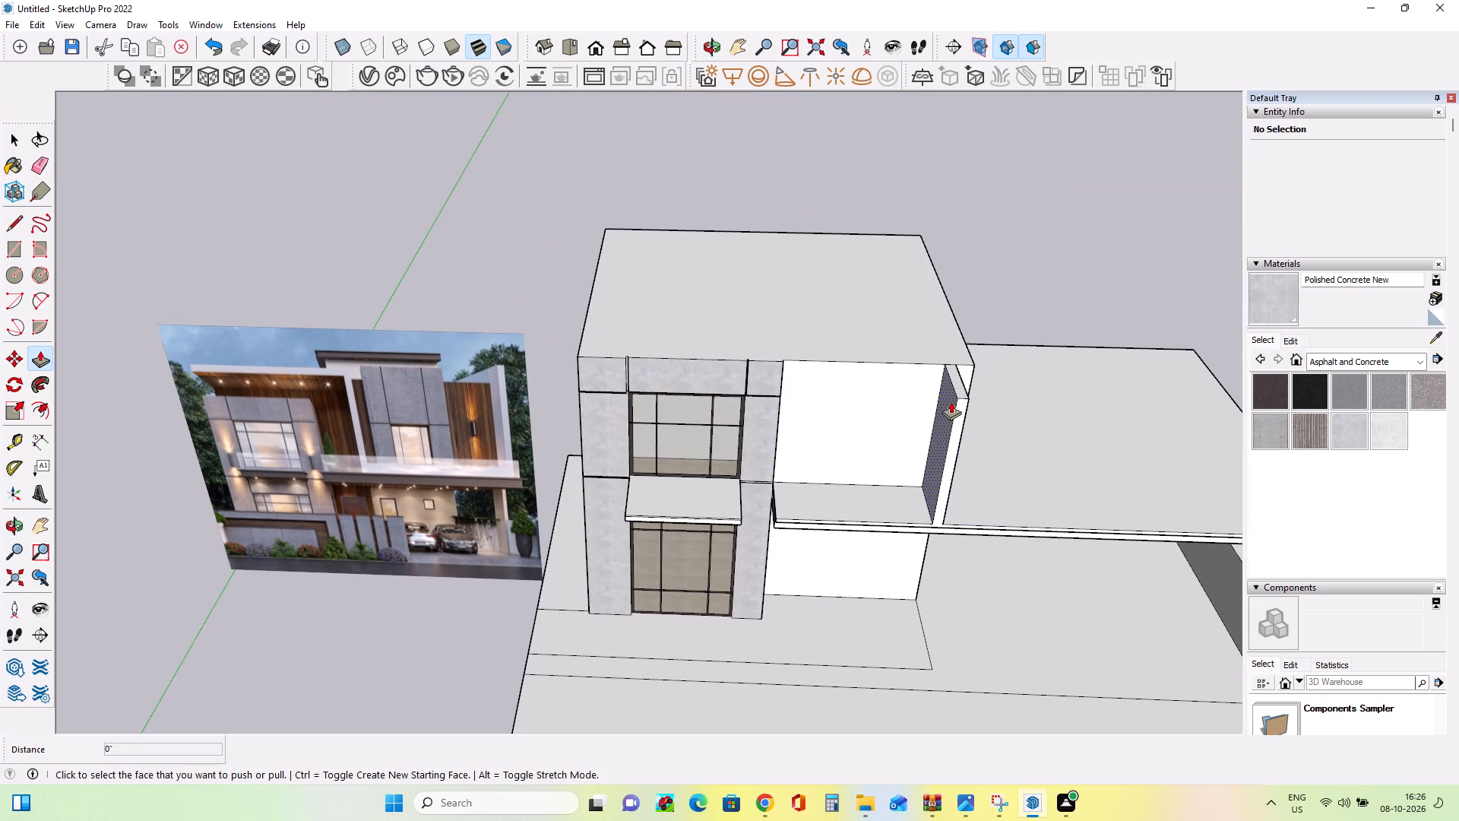
pyautogui.click(955, 389)
pyautogui.click(929, 271)
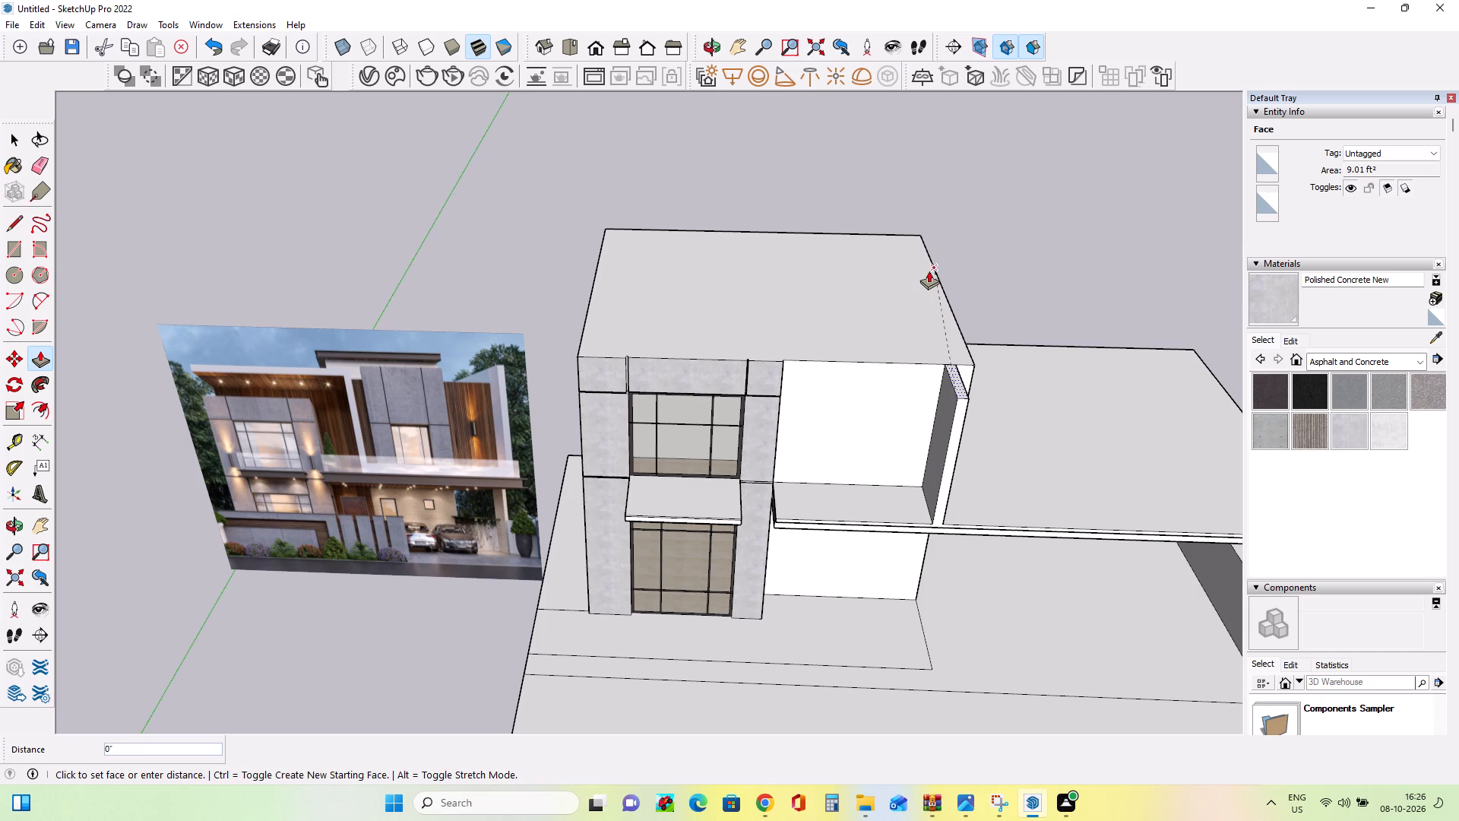
pyautogui.click(961, 392)
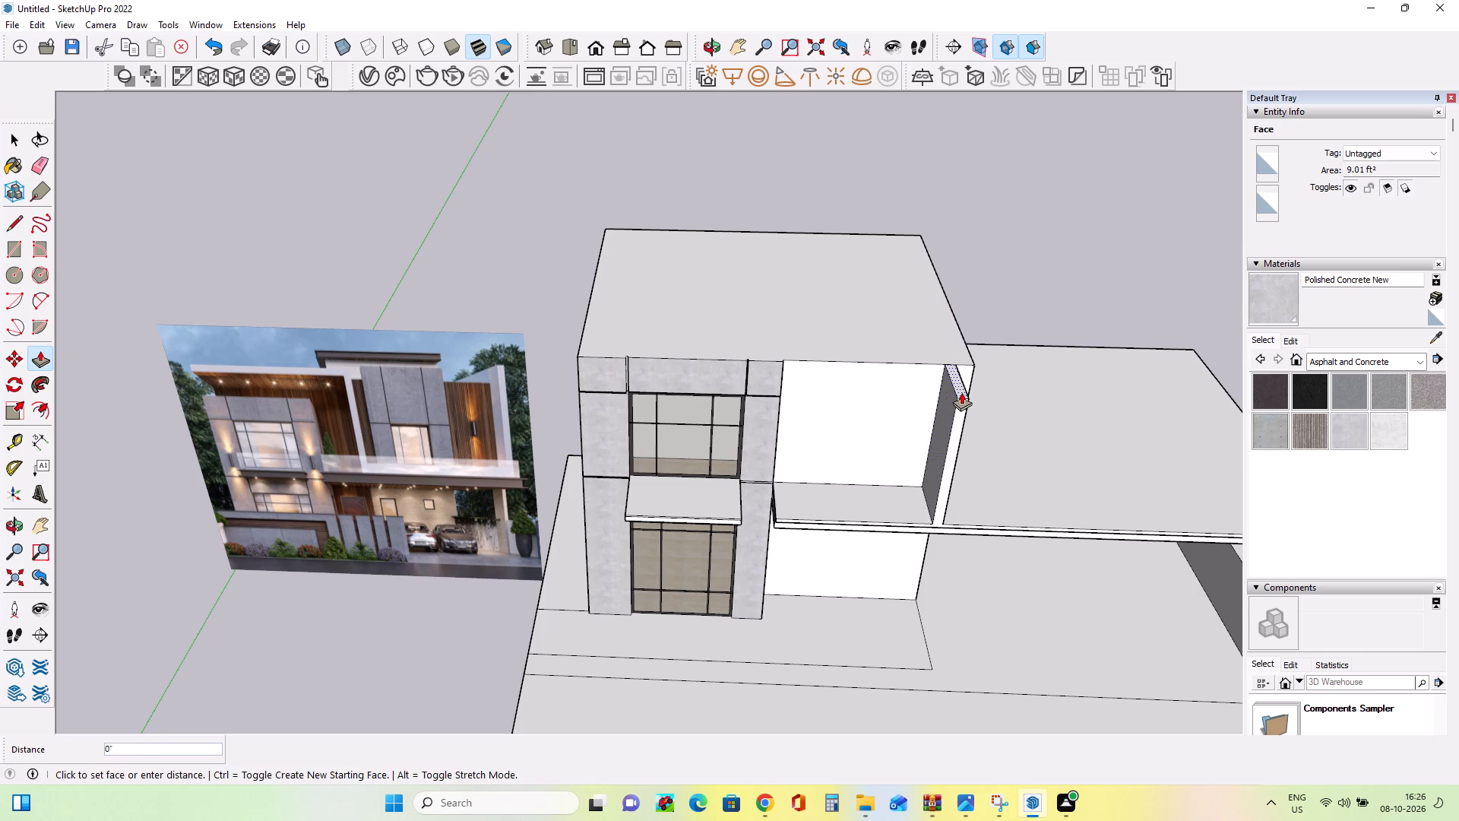
pyautogui.click(1043, 300)
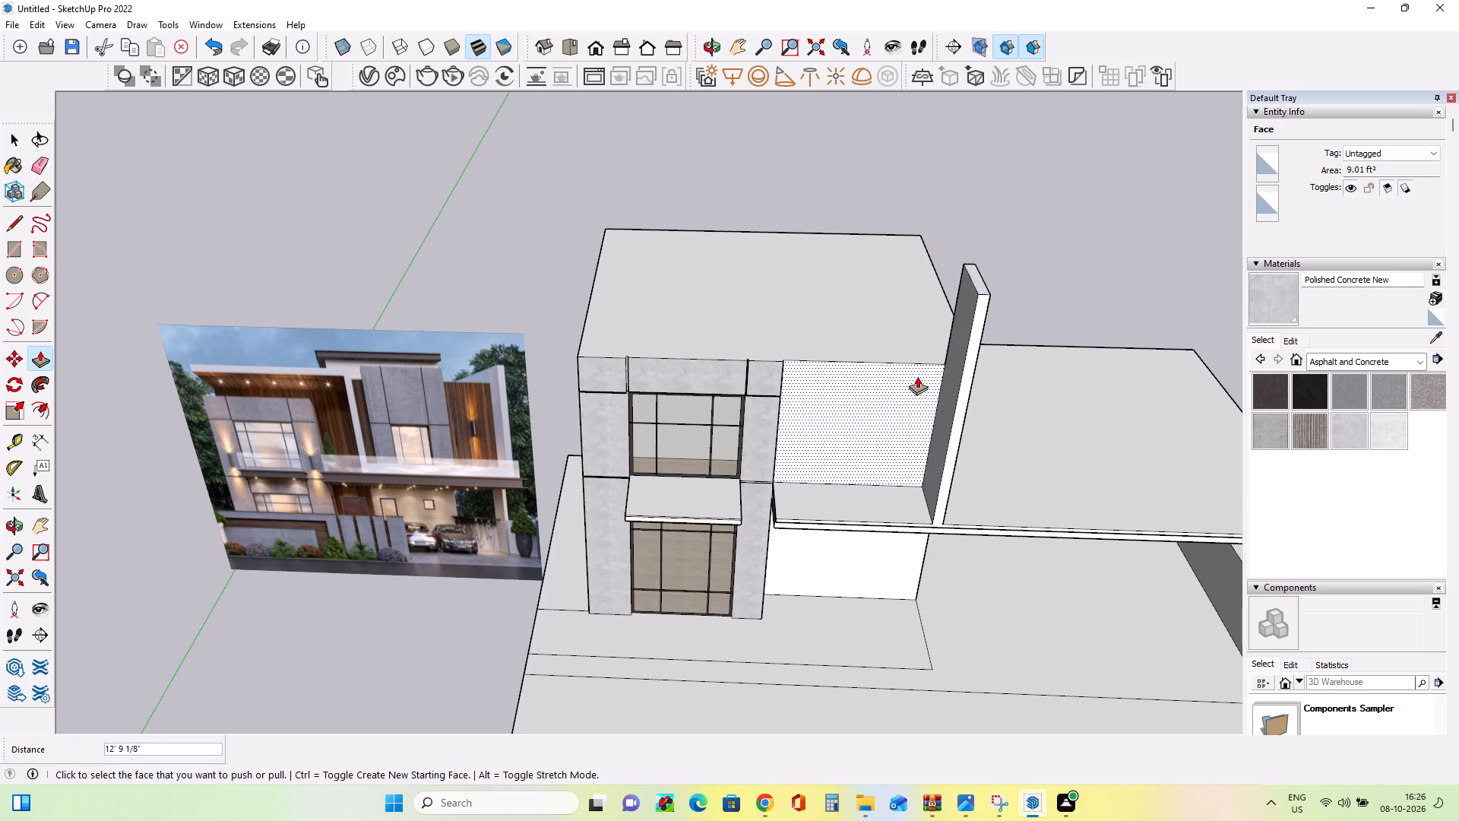
# Extend the part of the side wall above the roof about 36' 11" back to the rear edge of the block.
pyautogui.moveTo(924, 382); pyautogui.dragTo(498, 309, button='middle')
pyautogui.moveTo(980, 474); pyautogui.dragTo(491, 520, button='middle')
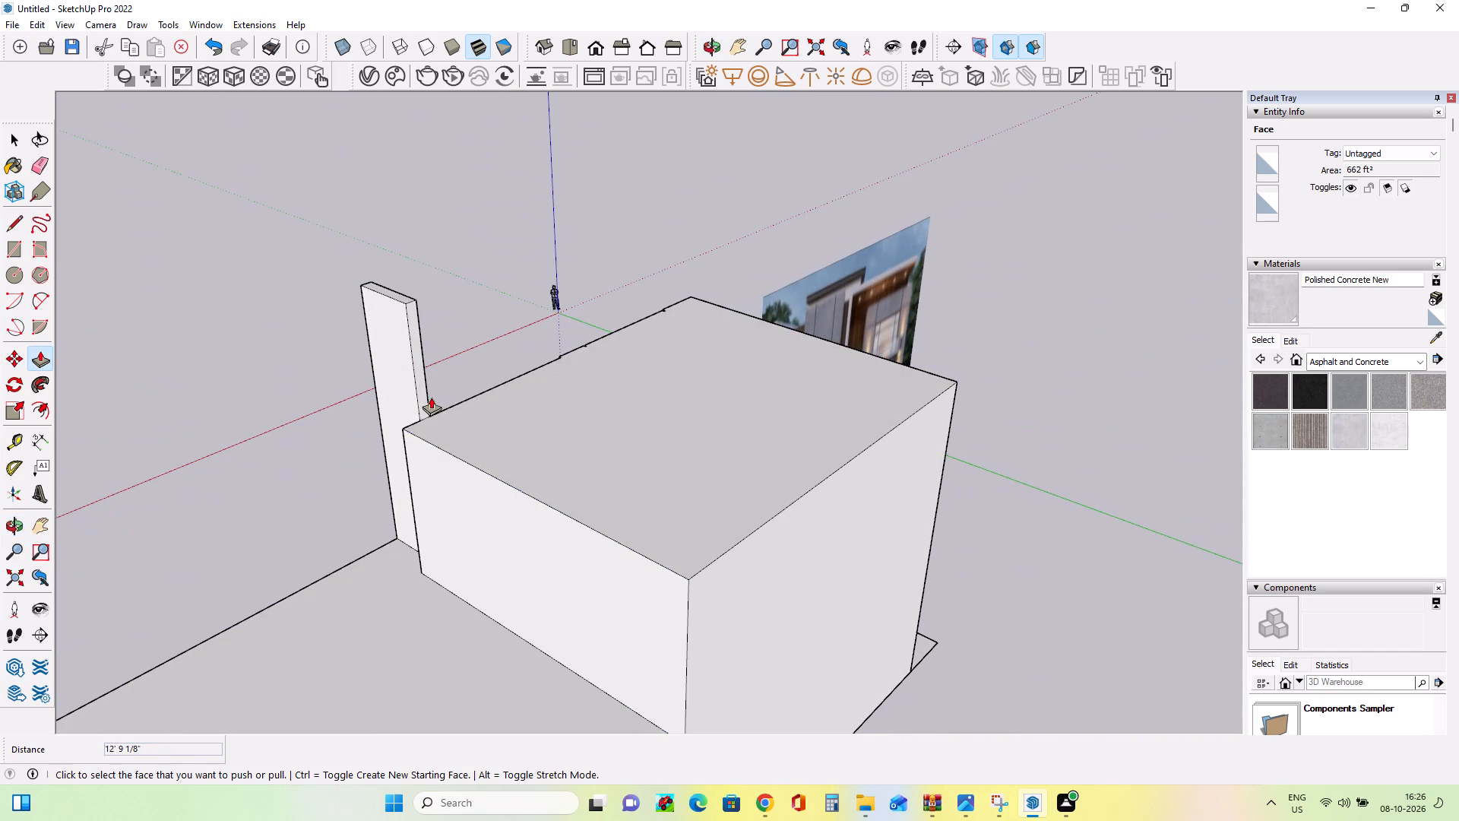
pyautogui.click(426, 407)
pyautogui.click(697, 569)
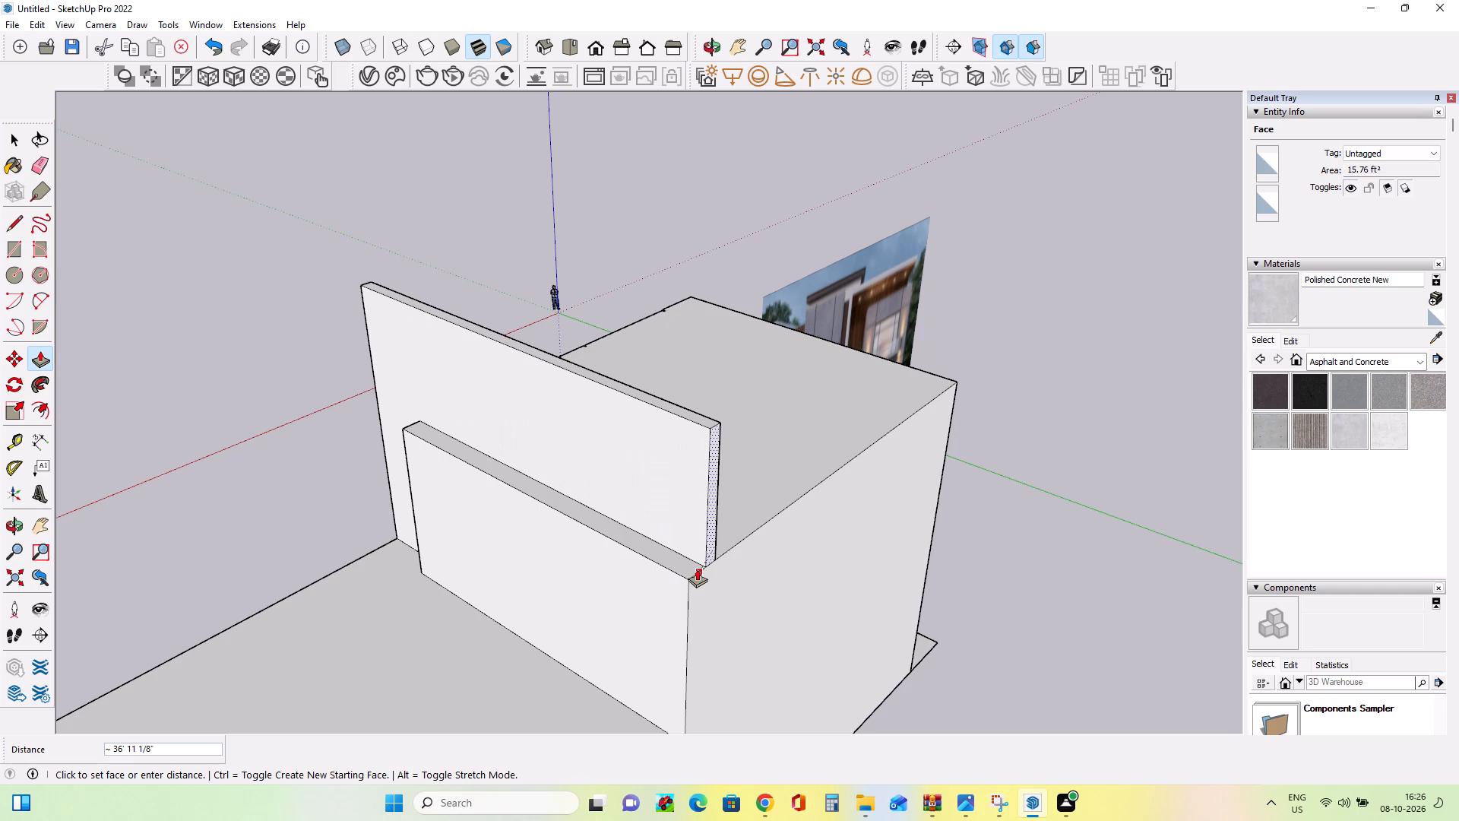
# Lower the top of the extended side wall by 4' 2 5/8".
pyautogui.moveTo(820, 557); pyautogui.dragTo(1336, 531, button='middle')
pyautogui.moveTo(701, 541); pyautogui.dragTo(952, 538, button='middle')
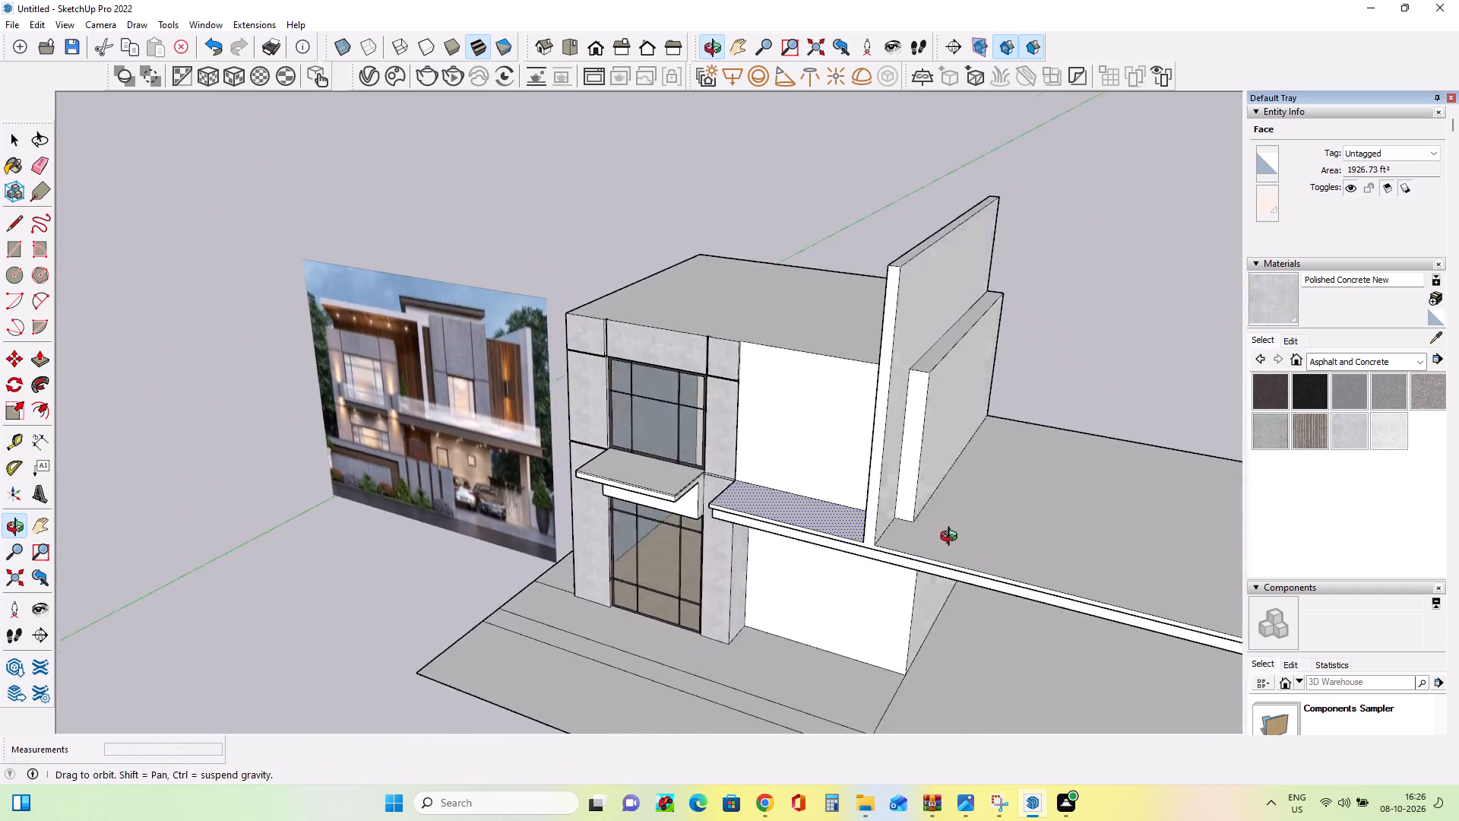
pyautogui.moveTo(952, 538); pyautogui.dragTo(1027, 500, button='middle')
pyautogui.moveTo(890, 460); pyautogui.dragTo(976, 496, button='middle')
pyautogui.moveTo(938, 229); pyautogui.dragTo(951, 301, button='middle')
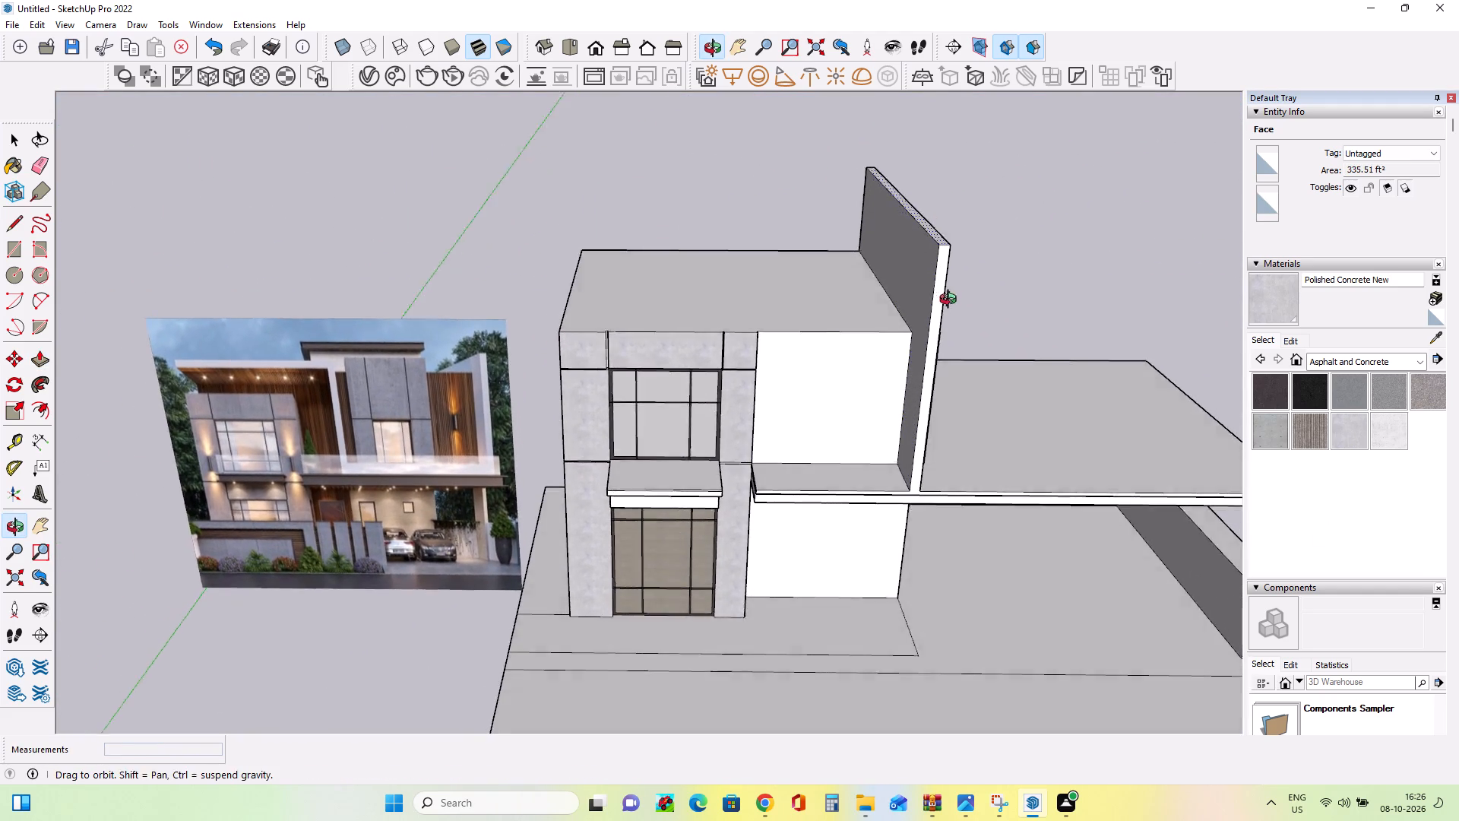
pyautogui.moveTo(951, 301); pyautogui.dragTo(958, 355, button='middle')
pyautogui.click(950, 281)
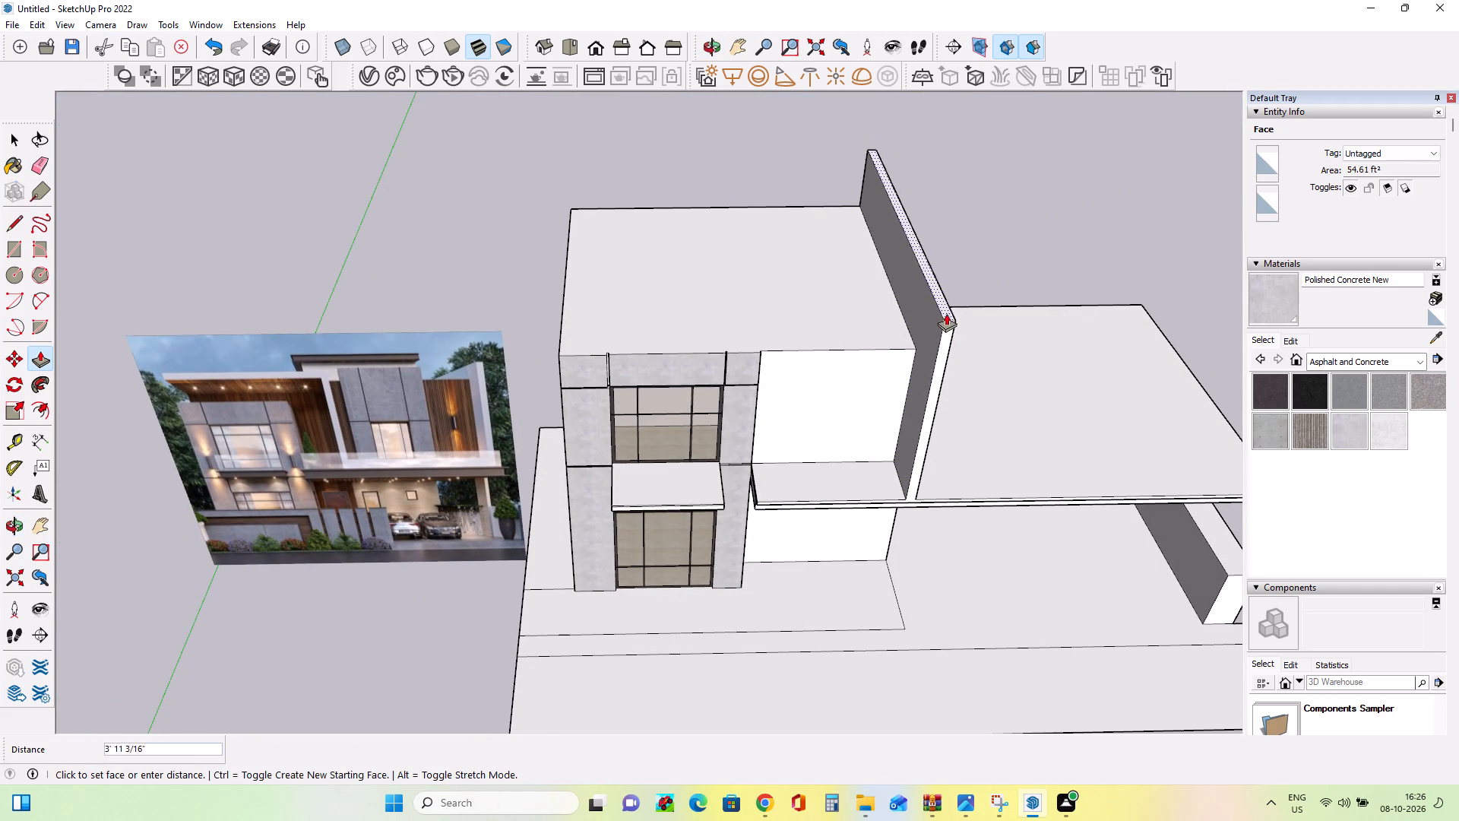
pyautogui.click(946, 314)
# Lower the top of the side wall by another 10 13/16" after comparing its proportions with the reference image.
pyautogui.moveTo(907, 420); pyautogui.dragTo(915, 337, button='middle')
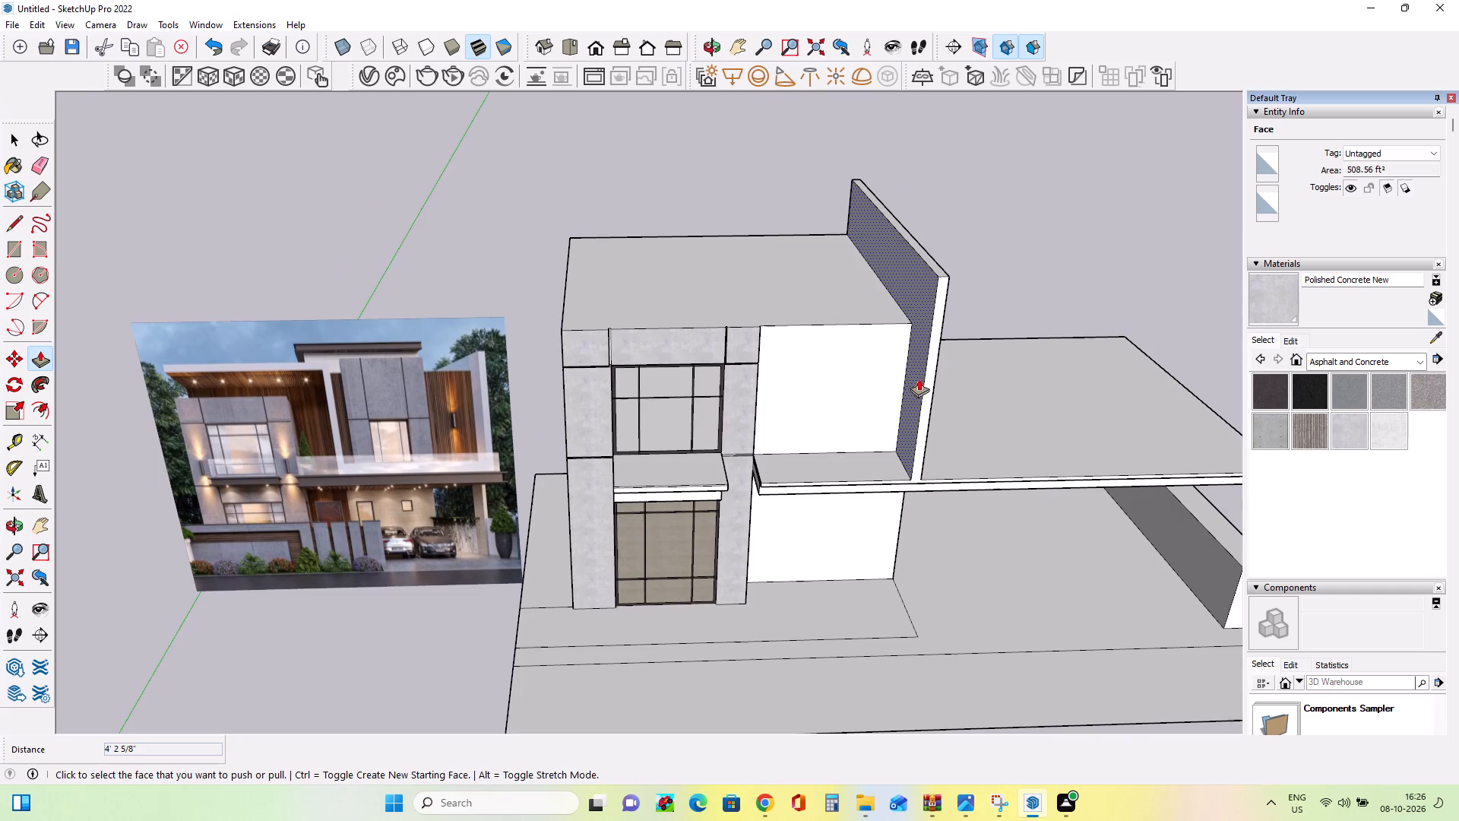
pyautogui.moveTo(918, 385); pyautogui.dragTo(800, 323, button='middle')
pyautogui.moveTo(800, 323); pyautogui.dragTo(813, 350, button='middle')
pyautogui.moveTo(813, 350); pyautogui.dragTo(828, 359, button='middle')
pyautogui.moveTo(902, 416); pyautogui.dragTo(977, 429, button='middle')
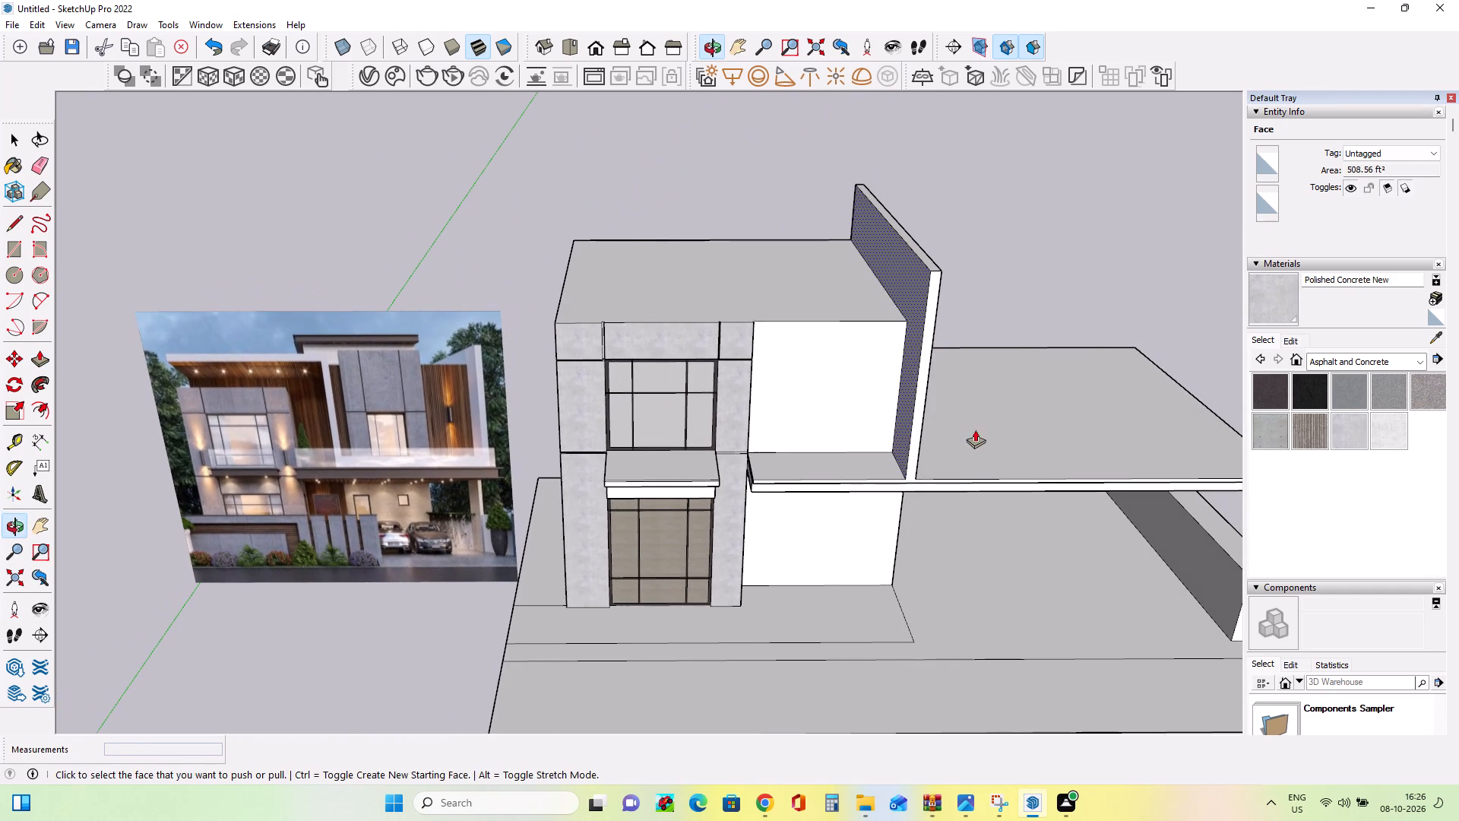
pyautogui.moveTo(885, 368); pyautogui.dragTo(886, 315, button='middle')
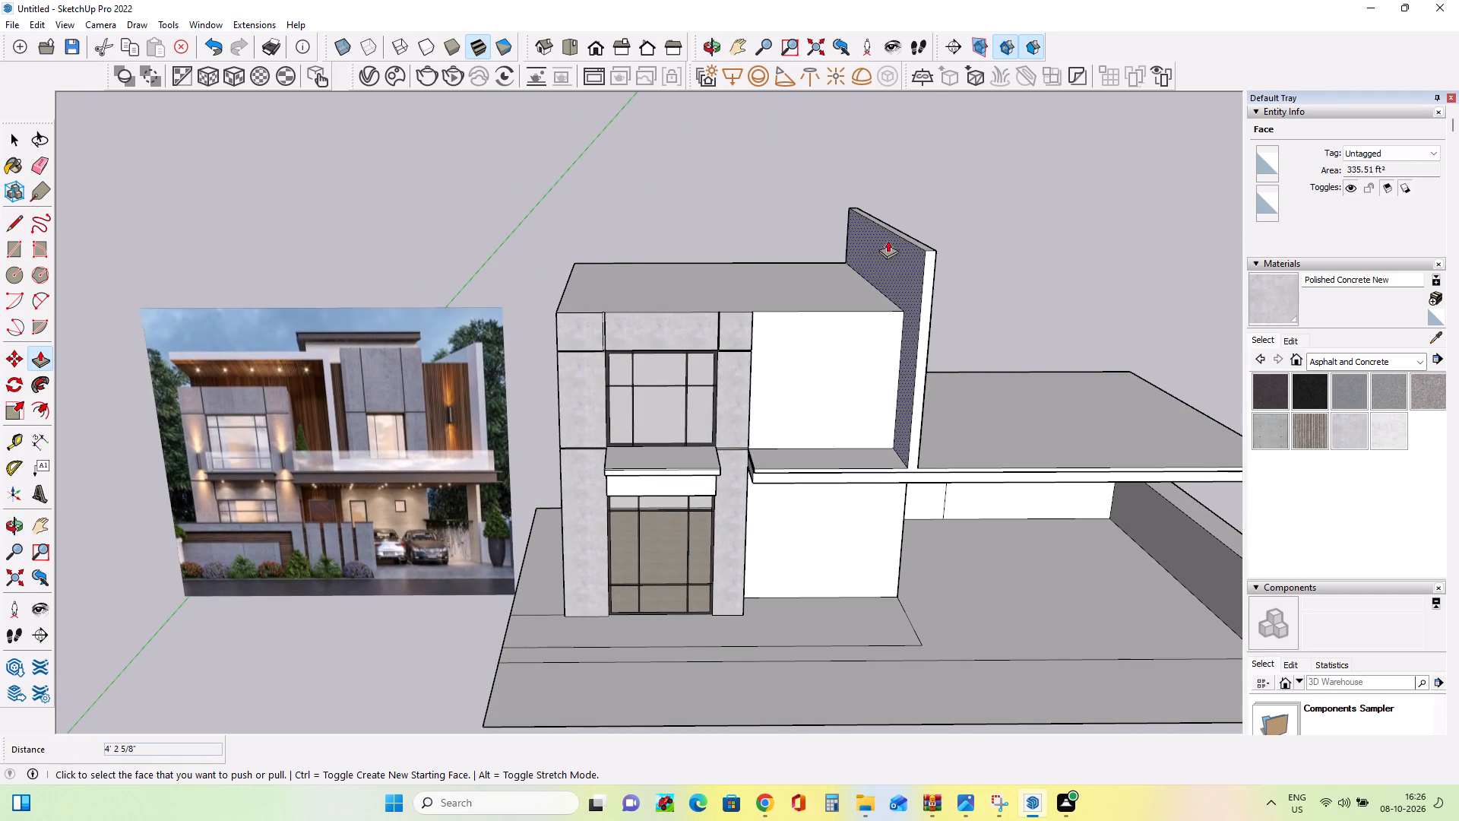
pyautogui.moveTo(959, 274); pyautogui.dragTo(1084, 291, button='middle')
pyautogui.moveTo(929, 240); pyautogui.dragTo(954, 362, button='middle')
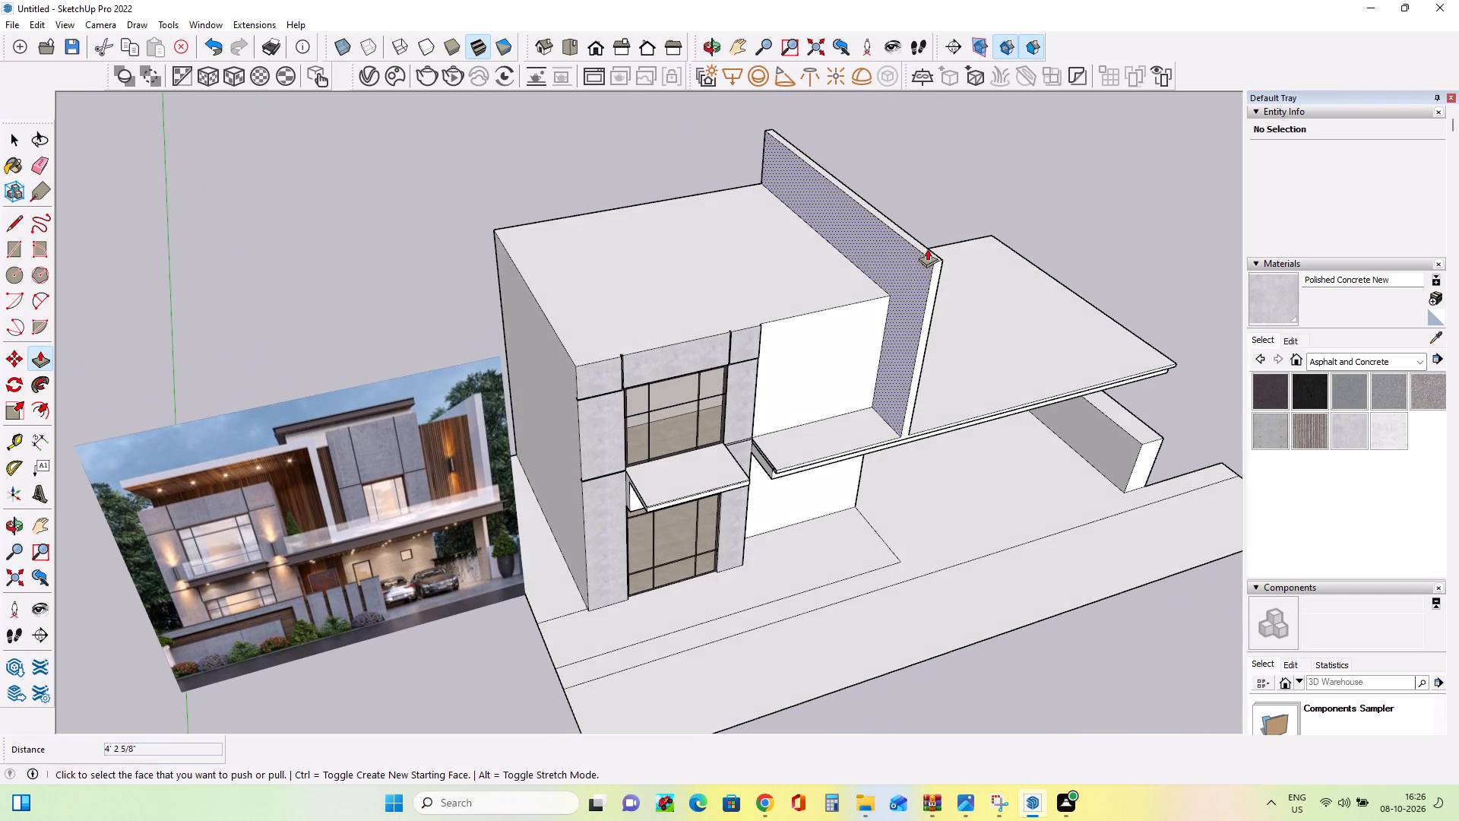
pyautogui.click(930, 255)
pyautogui.click(930, 262)
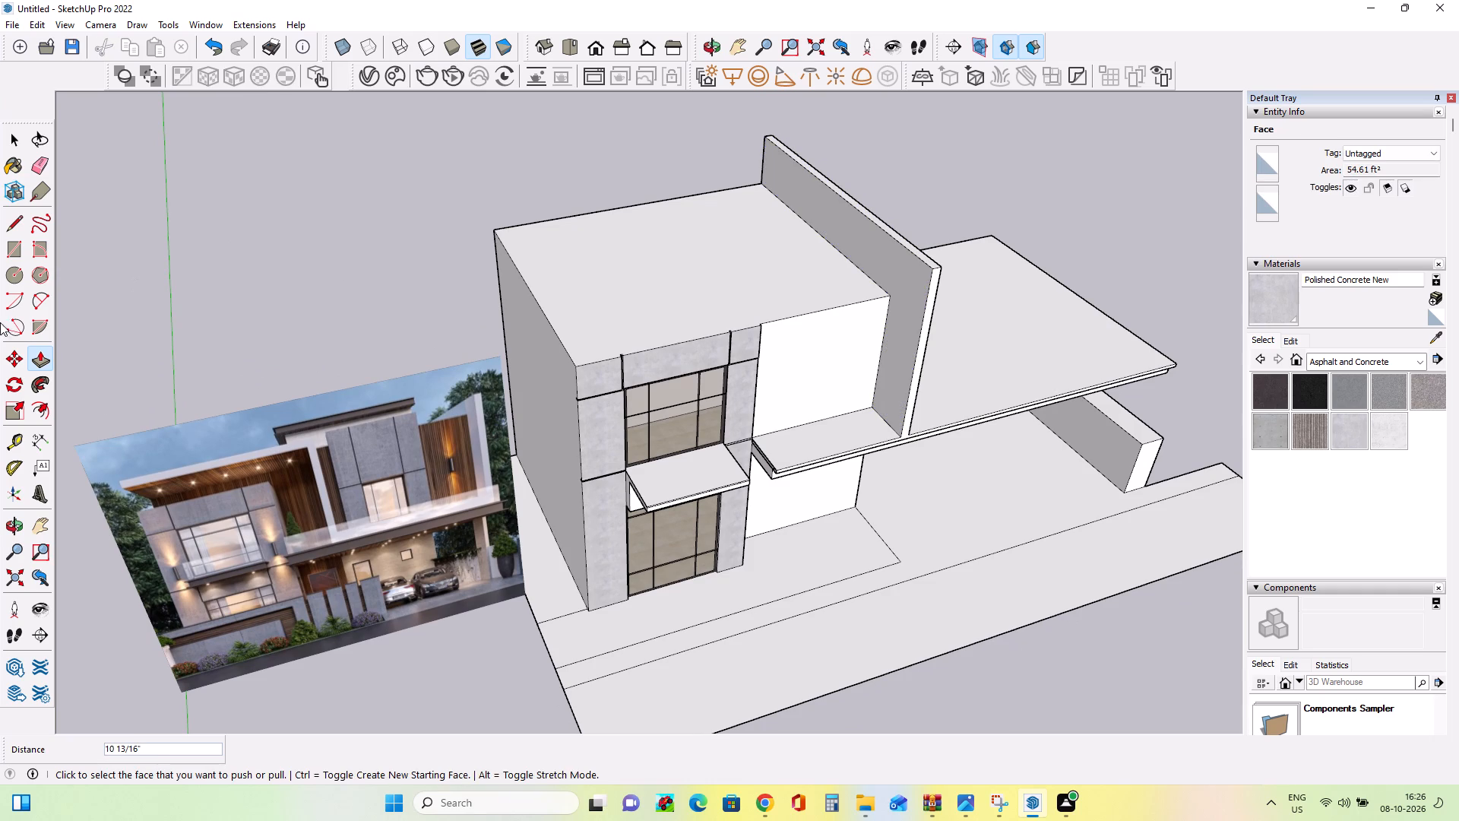
# Draw a strip about 44' 3" by 1' 10" along the side wall's upper inner edge and pull it about 42' 10" over the block as a roof slab.
pyautogui.click(14, 255)
pyautogui.click(764, 143)
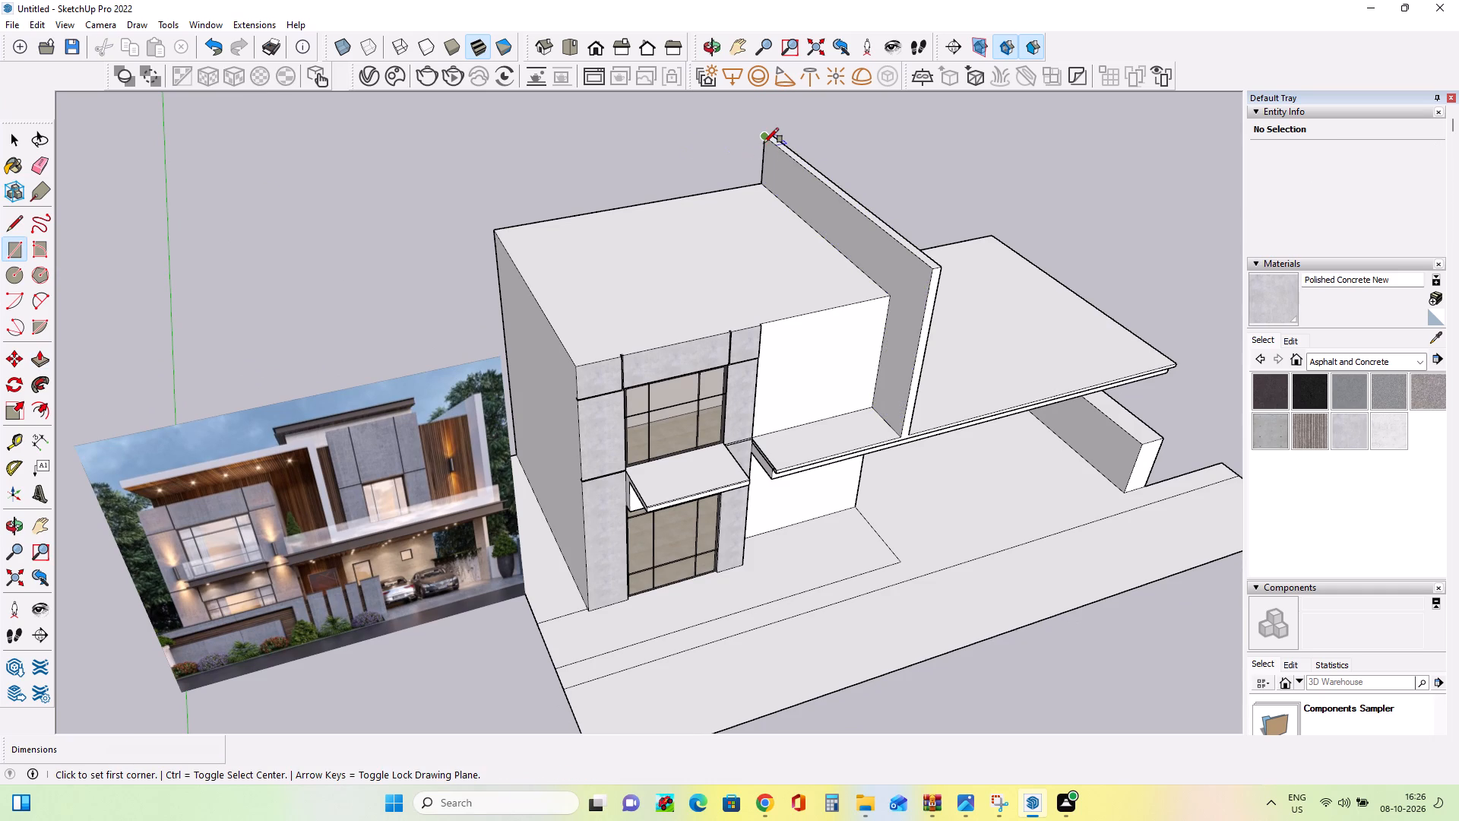
pyautogui.click(929, 282)
pyautogui.middleClick(916, 306)
pyautogui.click(31, 357)
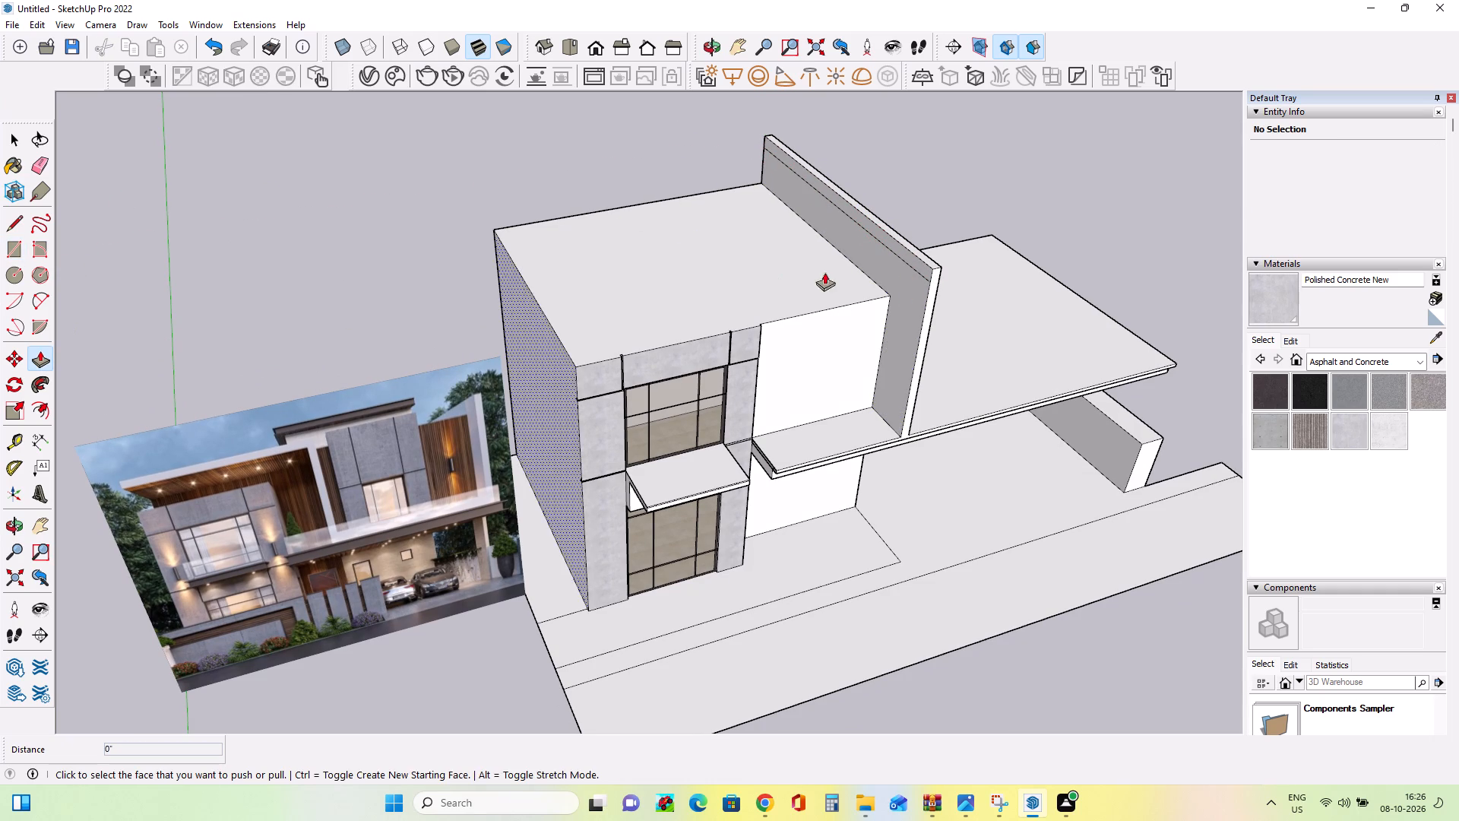
pyautogui.click(911, 261)
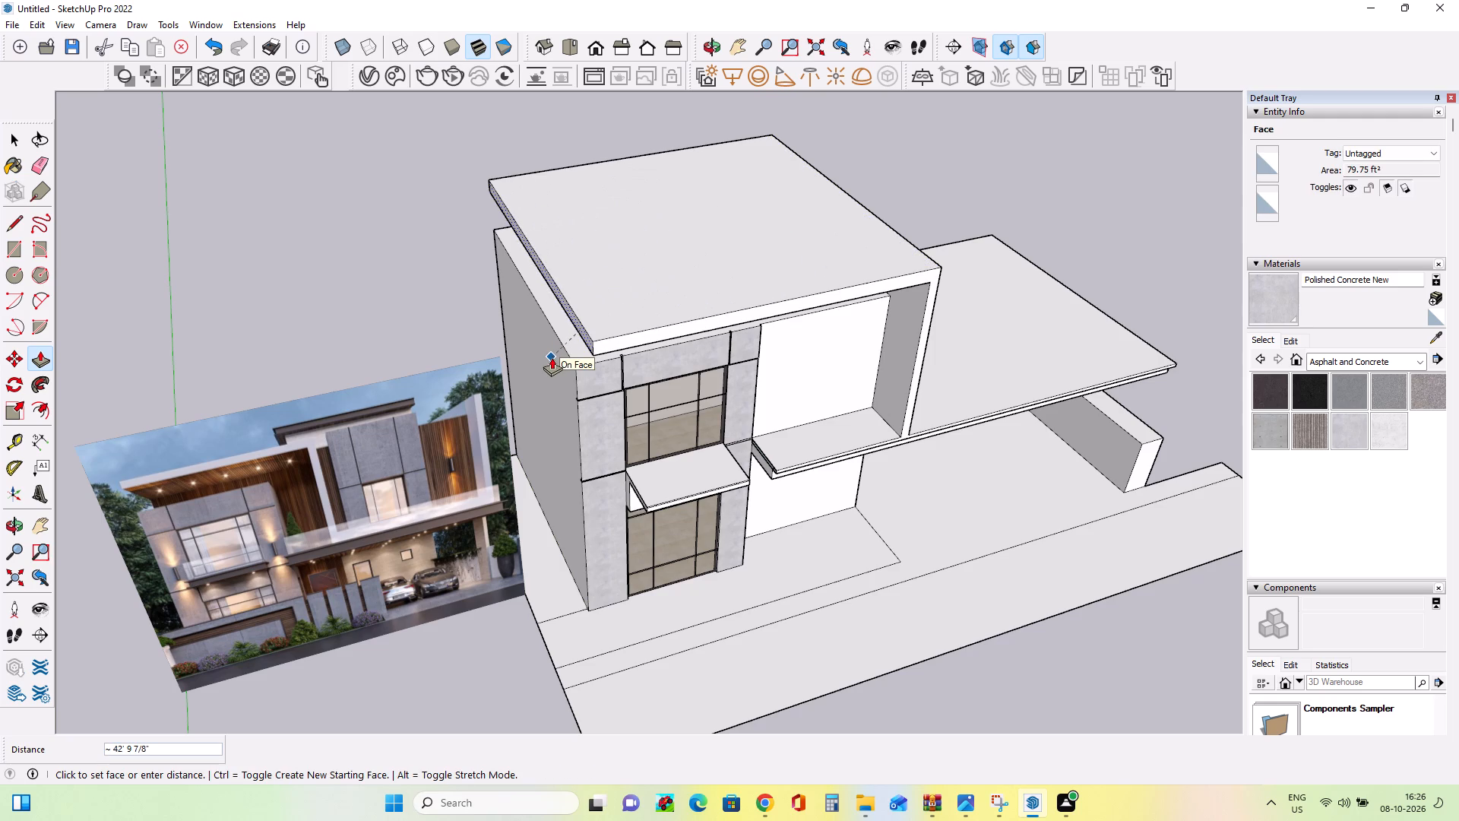
pyautogui.click(552, 357)
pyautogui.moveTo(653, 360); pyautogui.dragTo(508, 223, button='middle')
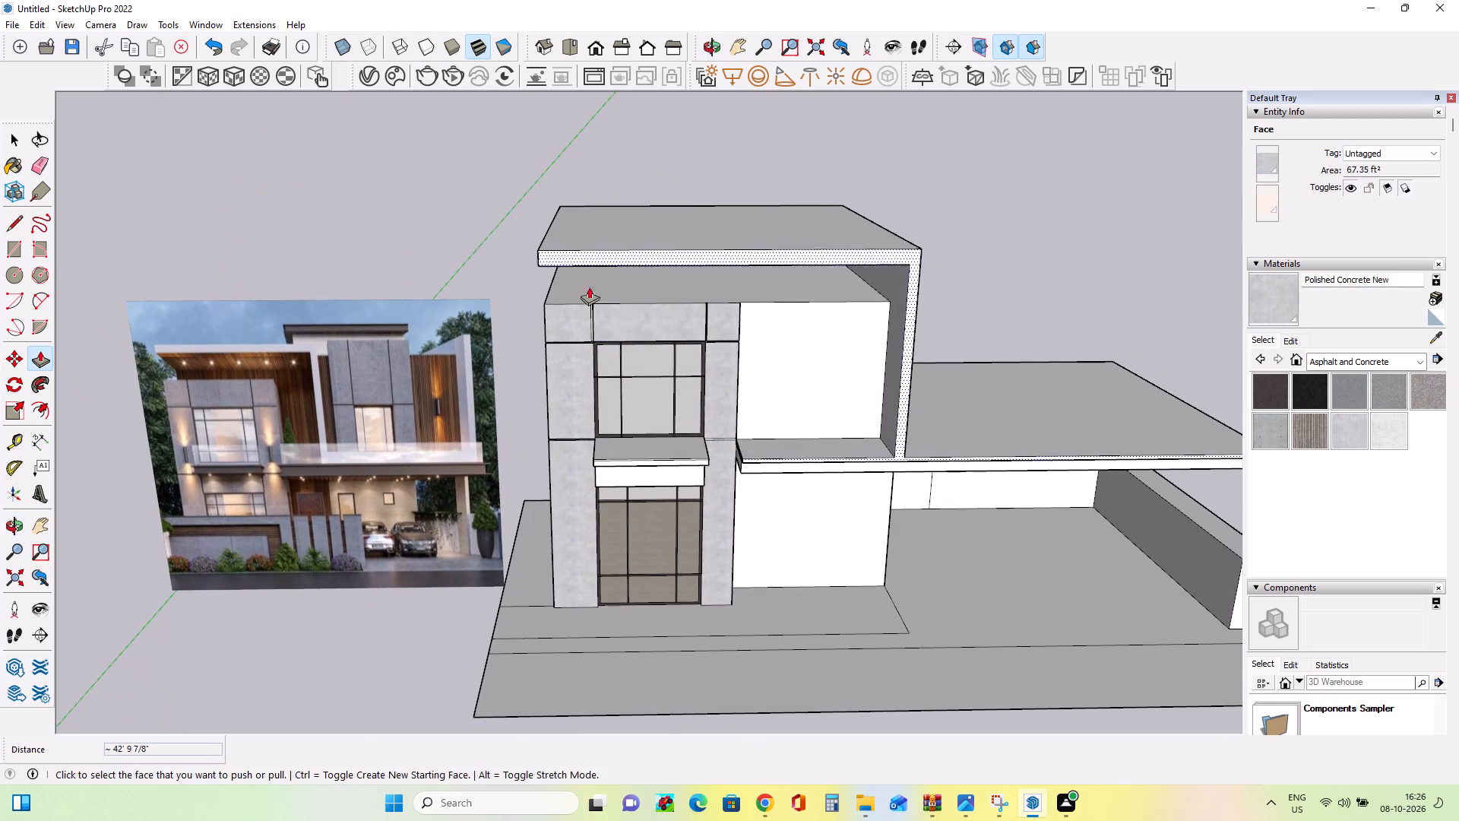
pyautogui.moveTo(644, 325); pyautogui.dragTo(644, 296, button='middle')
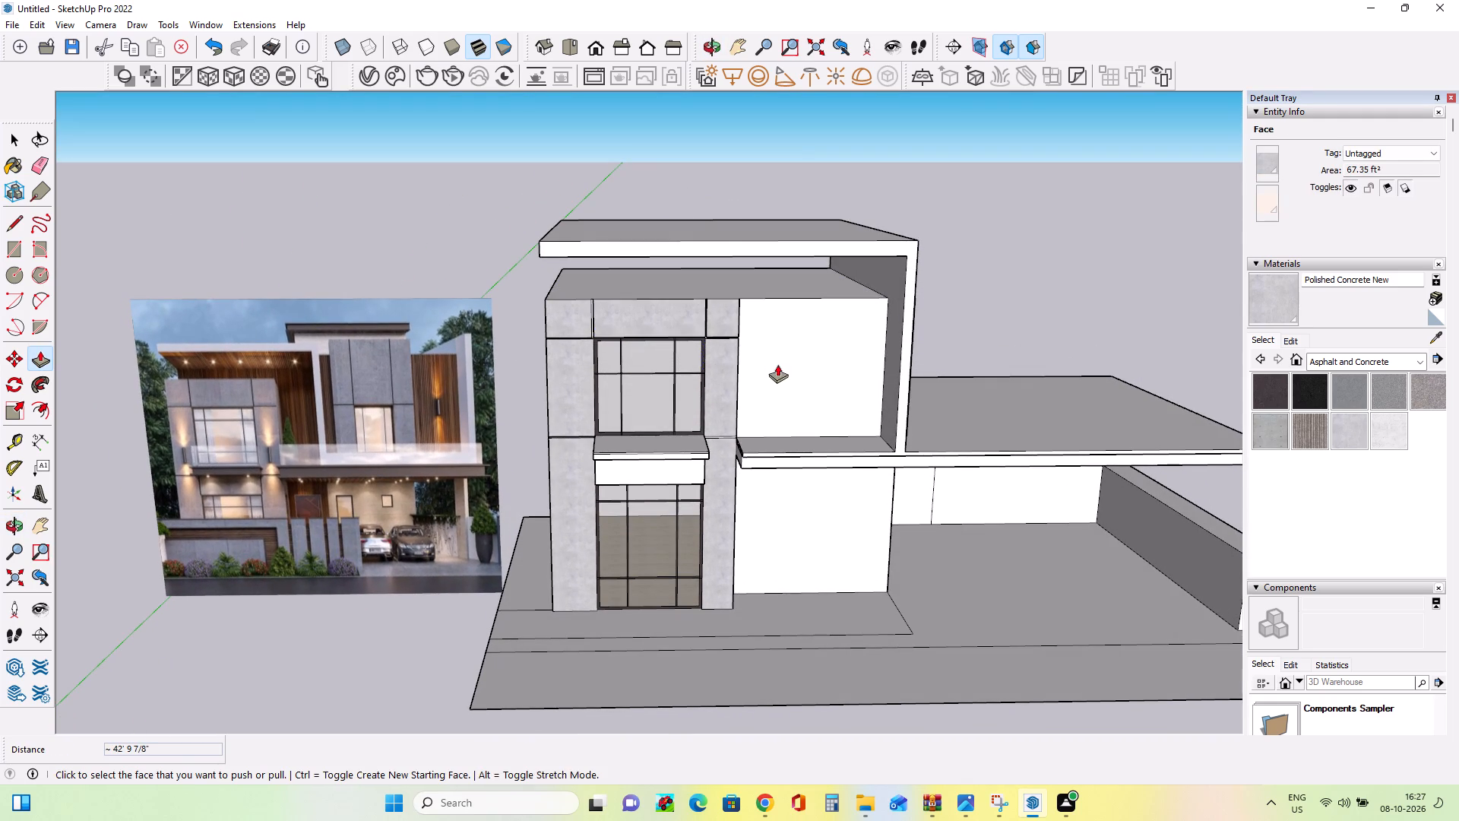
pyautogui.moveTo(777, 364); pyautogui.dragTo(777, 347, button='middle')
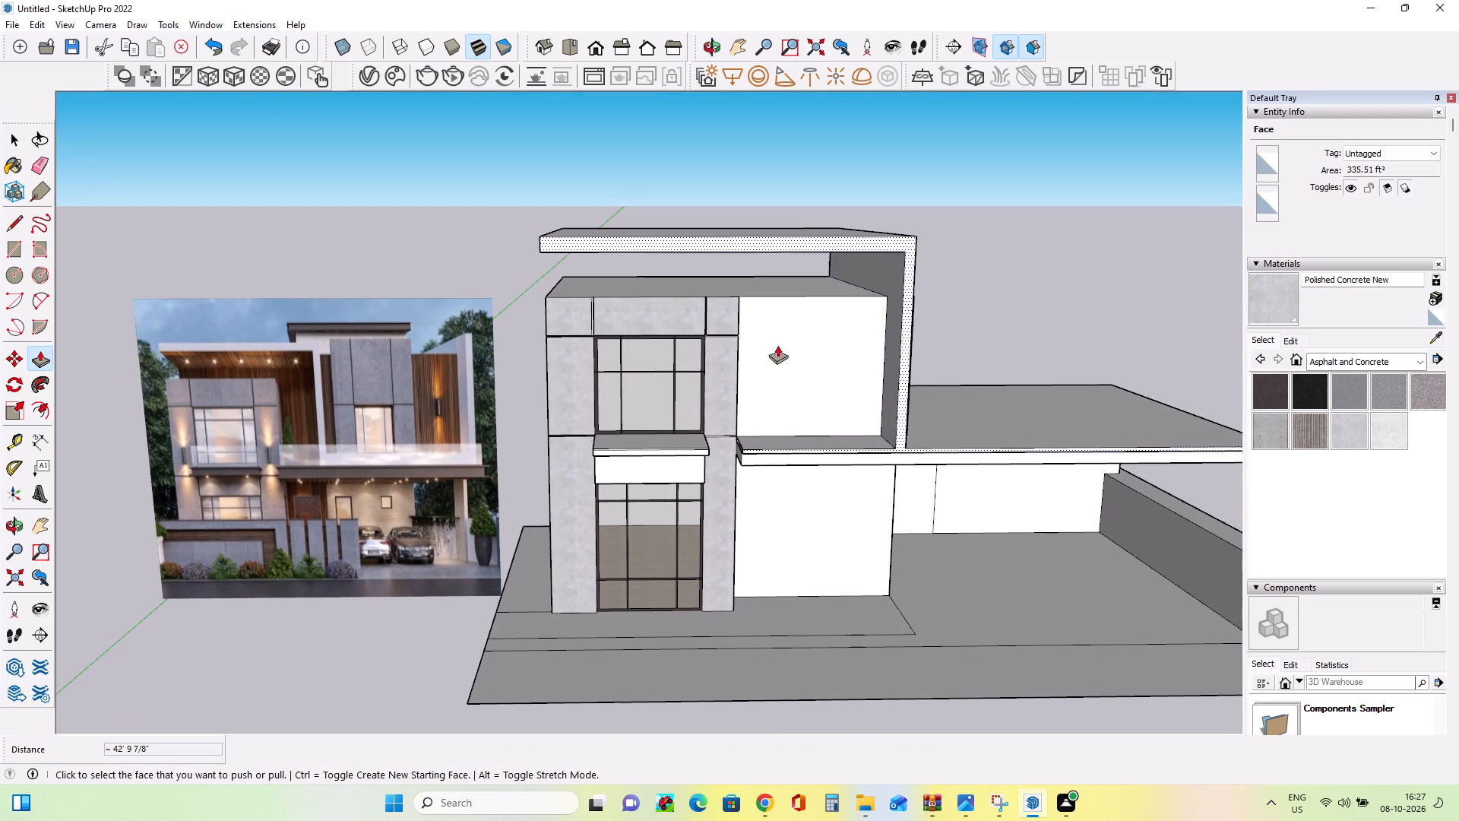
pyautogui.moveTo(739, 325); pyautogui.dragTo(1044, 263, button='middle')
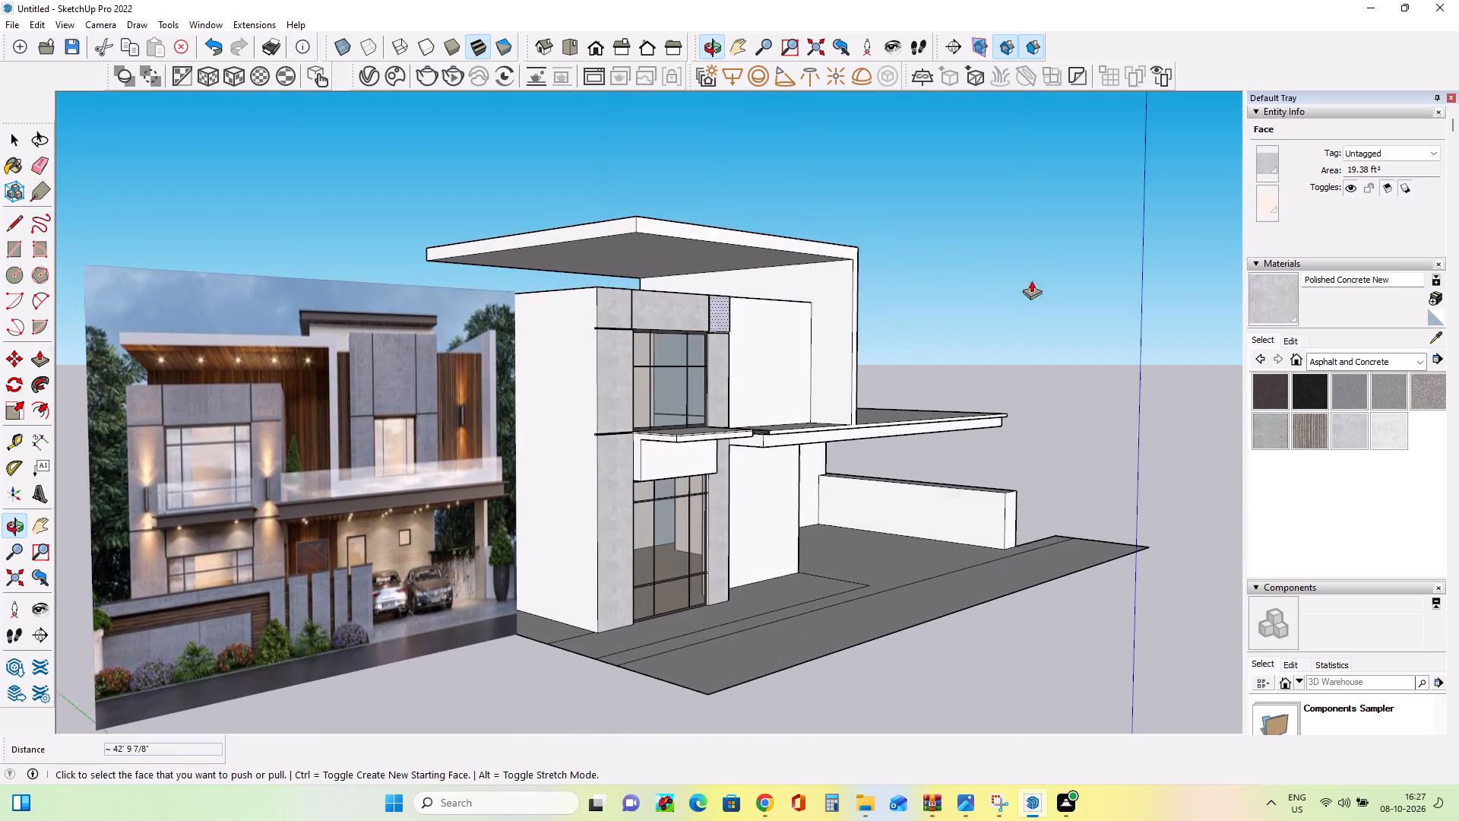
# Examine the new roof slab and tall side wall from the front, side and rear, comparing them with the reference image.
pyautogui.moveTo(625, 391); pyautogui.dragTo(698, 361, button='middle')
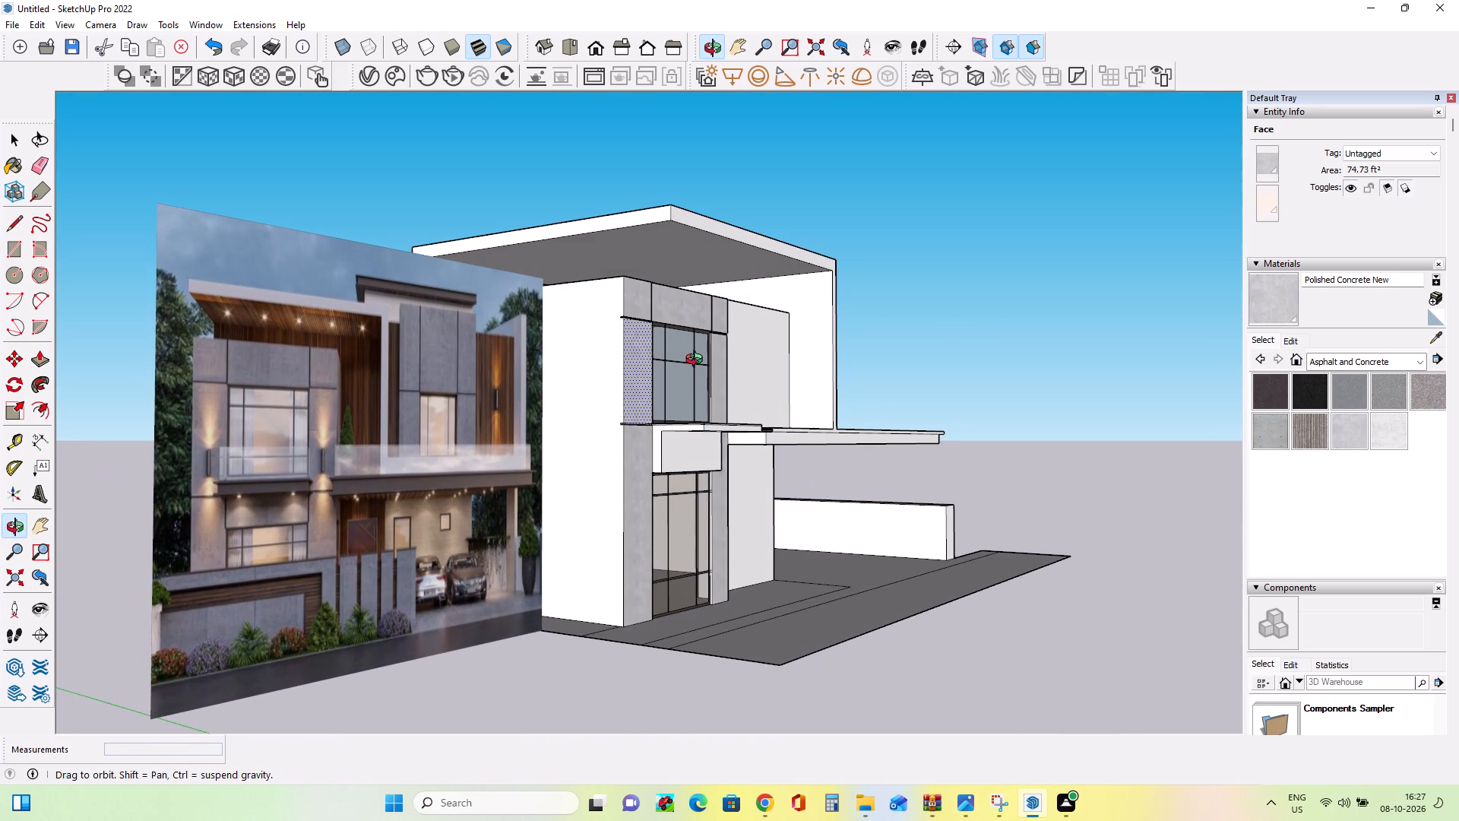
pyautogui.moveTo(698, 361); pyautogui.dragTo(406, 458, button='middle')
pyautogui.moveTo(530, 378); pyautogui.dragTo(916, 399, button='middle')
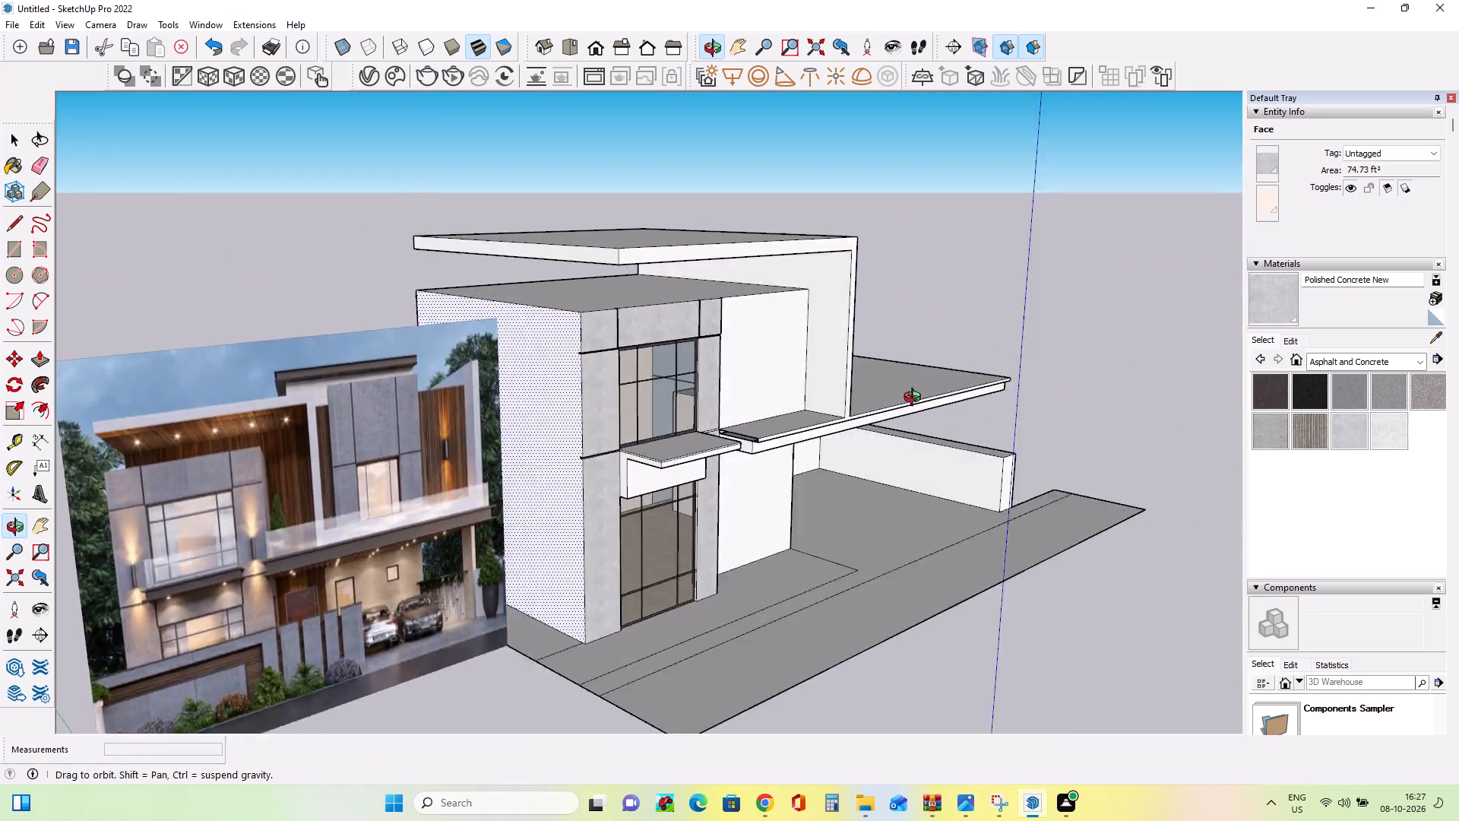
pyautogui.moveTo(916, 399); pyautogui.dragTo(1161, 409, button='middle')
pyautogui.moveTo(278, 389); pyautogui.dragTo(627, 322, button='middle')
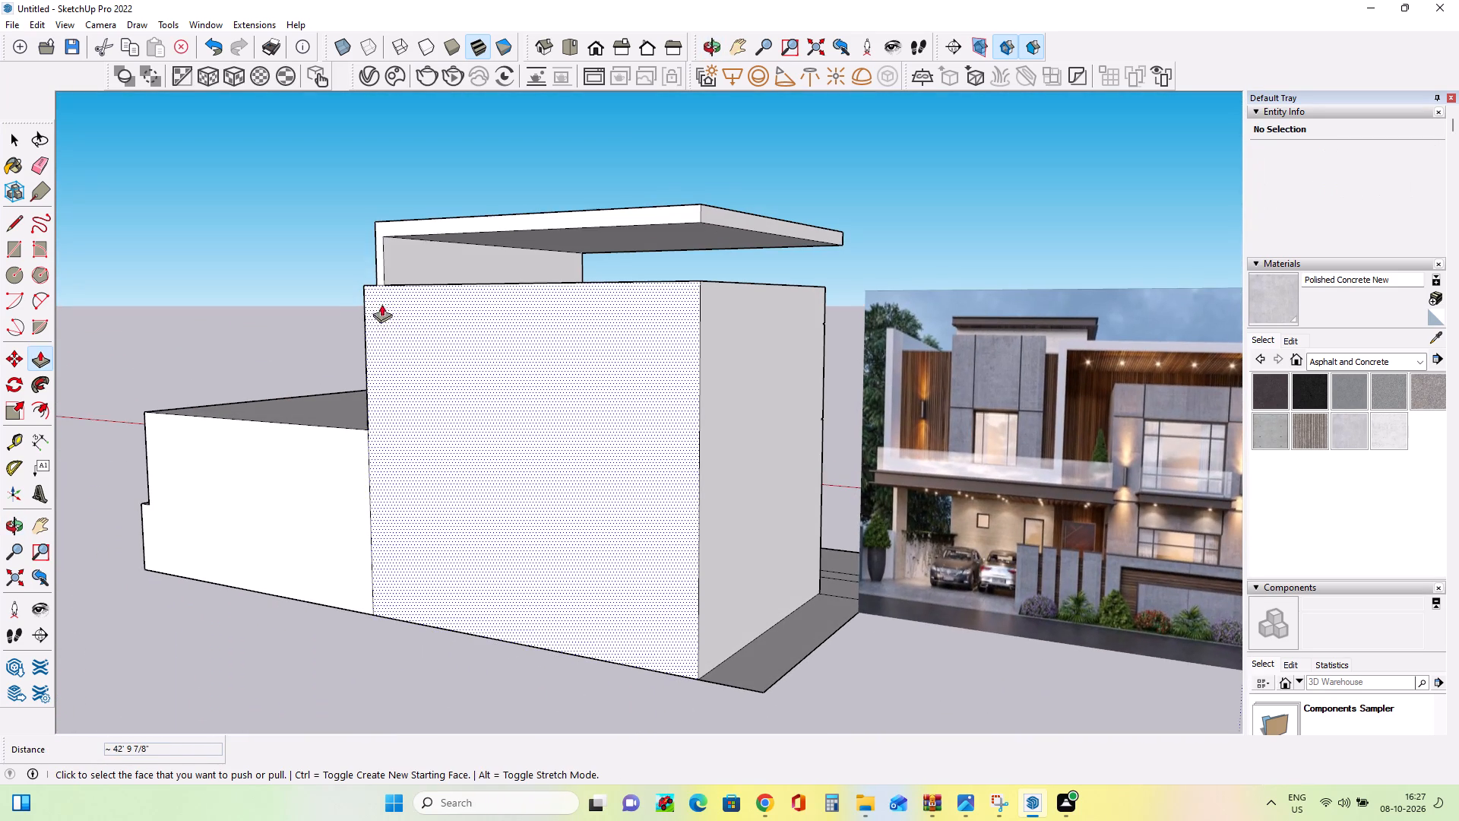
pyautogui.moveTo(387, 321); pyautogui.dragTo(453, 444, button='middle')
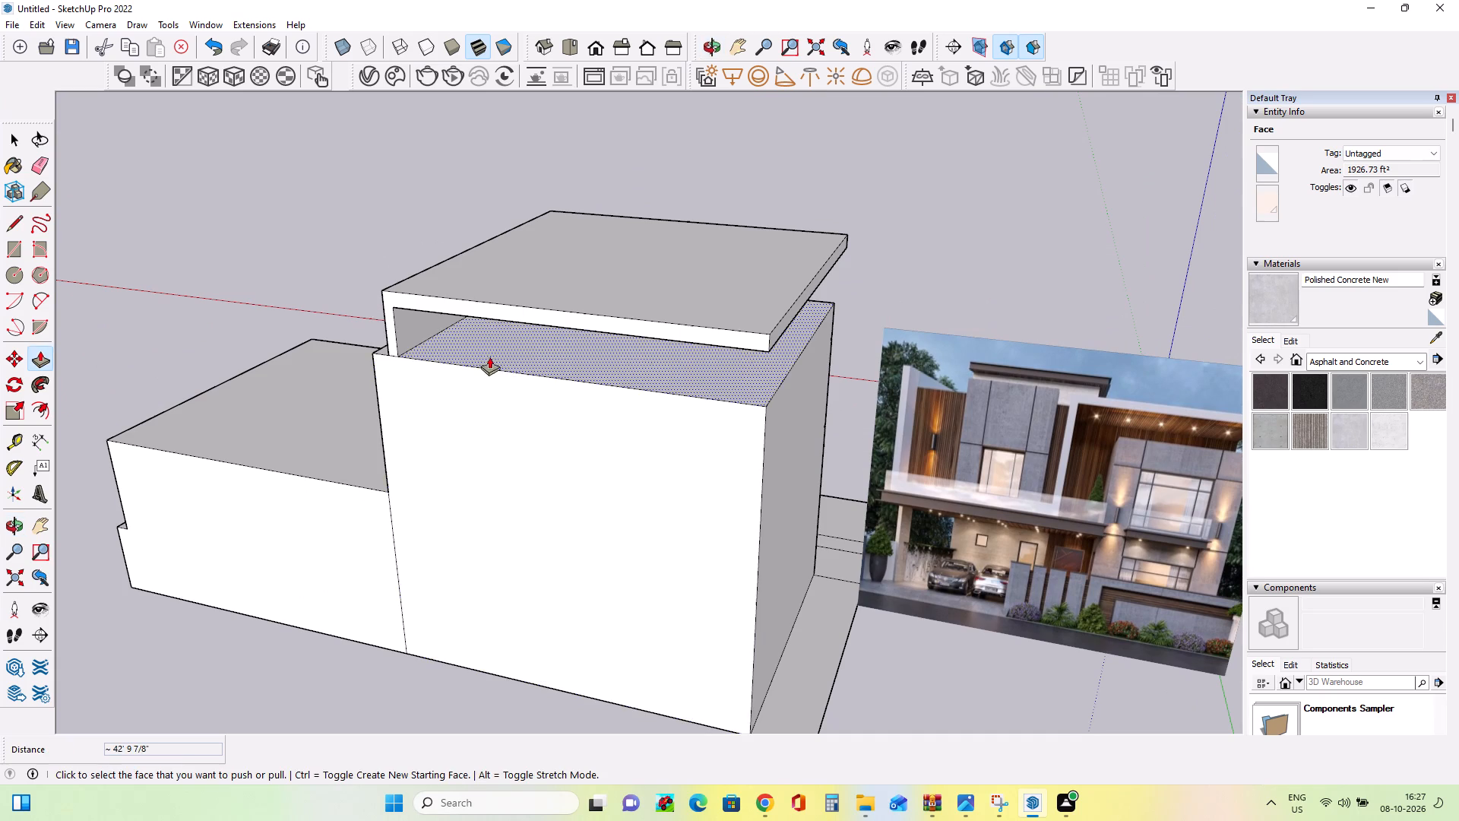
pyautogui.moveTo(489, 357); pyautogui.dragTo(21, 336, button='middle')
pyautogui.moveTo(559, 395); pyautogui.dragTo(130, 236, button='middle')
pyautogui.moveTo(717, 350); pyautogui.dragTo(550, 351, button='middle')
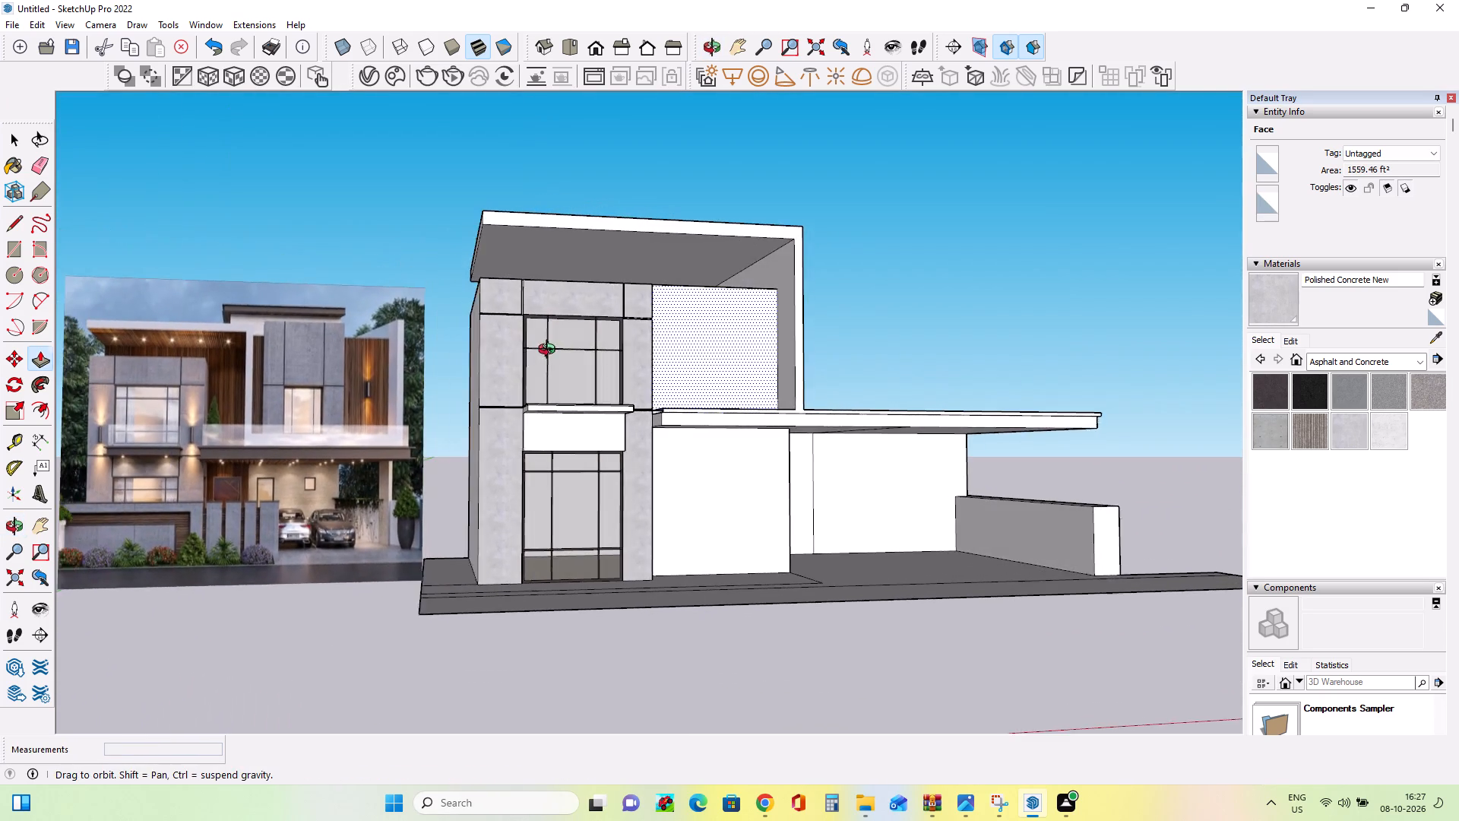
pyautogui.moveTo(550, 351); pyautogui.dragTo(512, 351, button='middle')
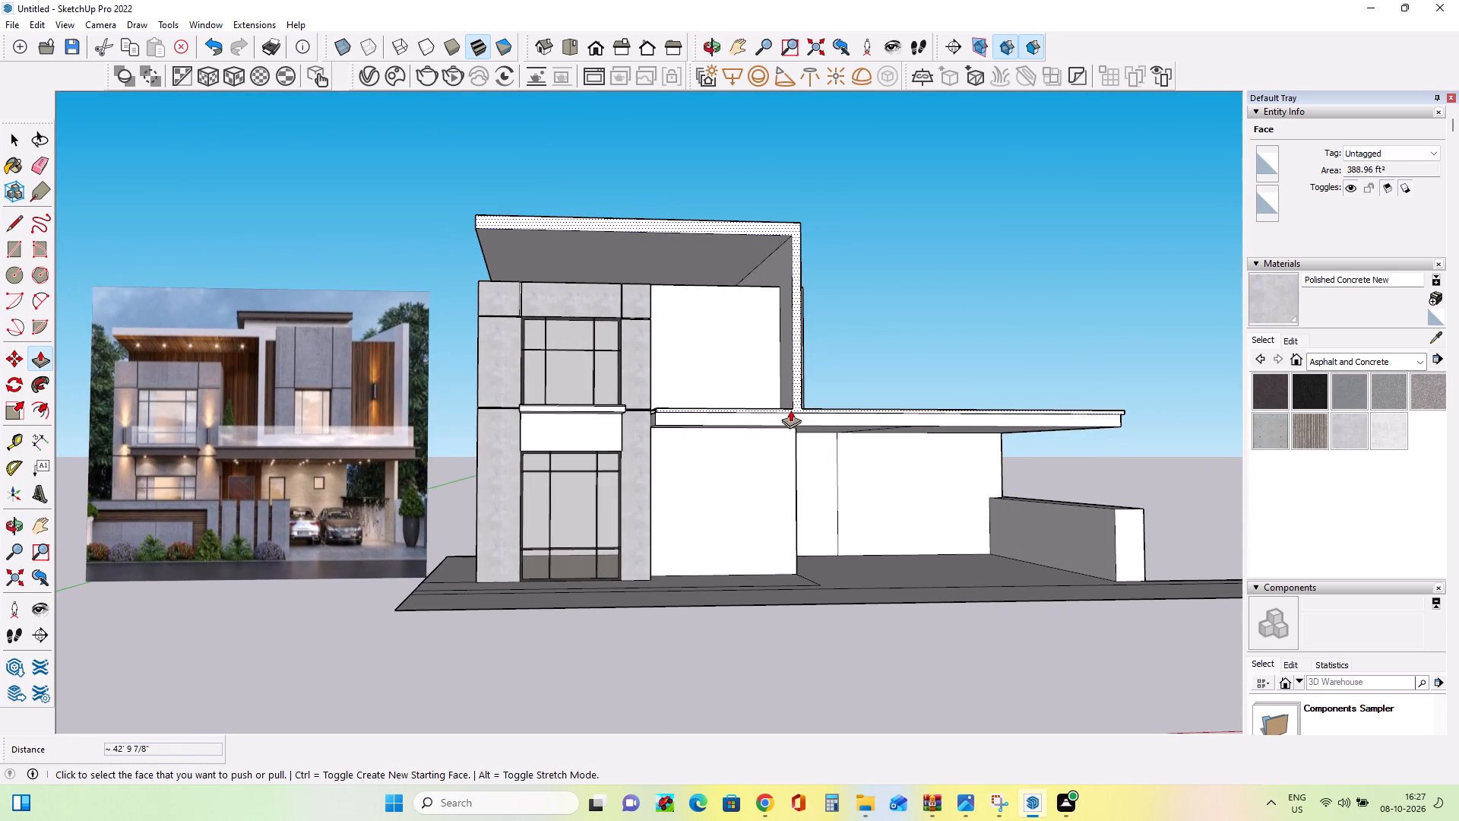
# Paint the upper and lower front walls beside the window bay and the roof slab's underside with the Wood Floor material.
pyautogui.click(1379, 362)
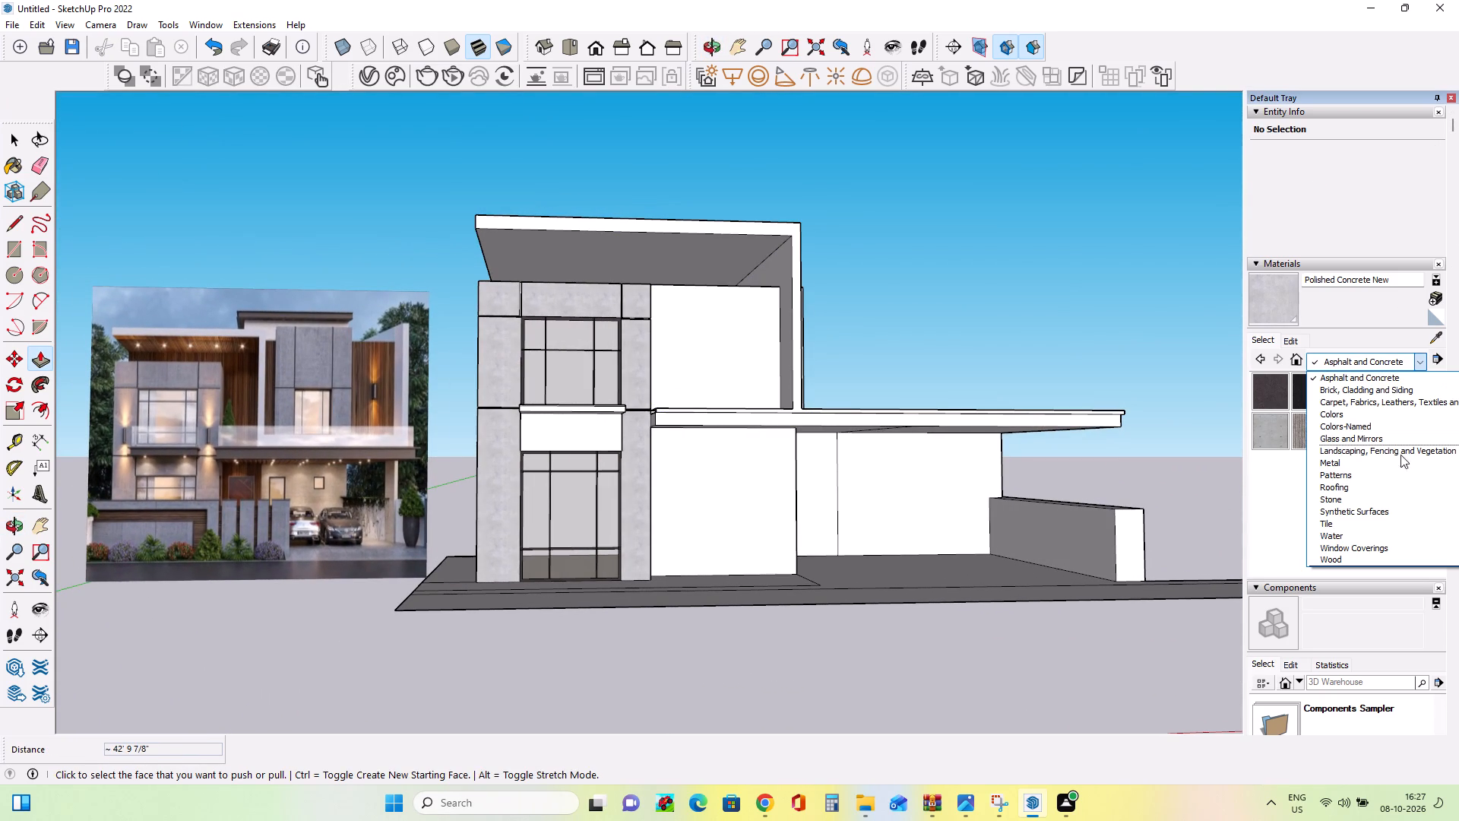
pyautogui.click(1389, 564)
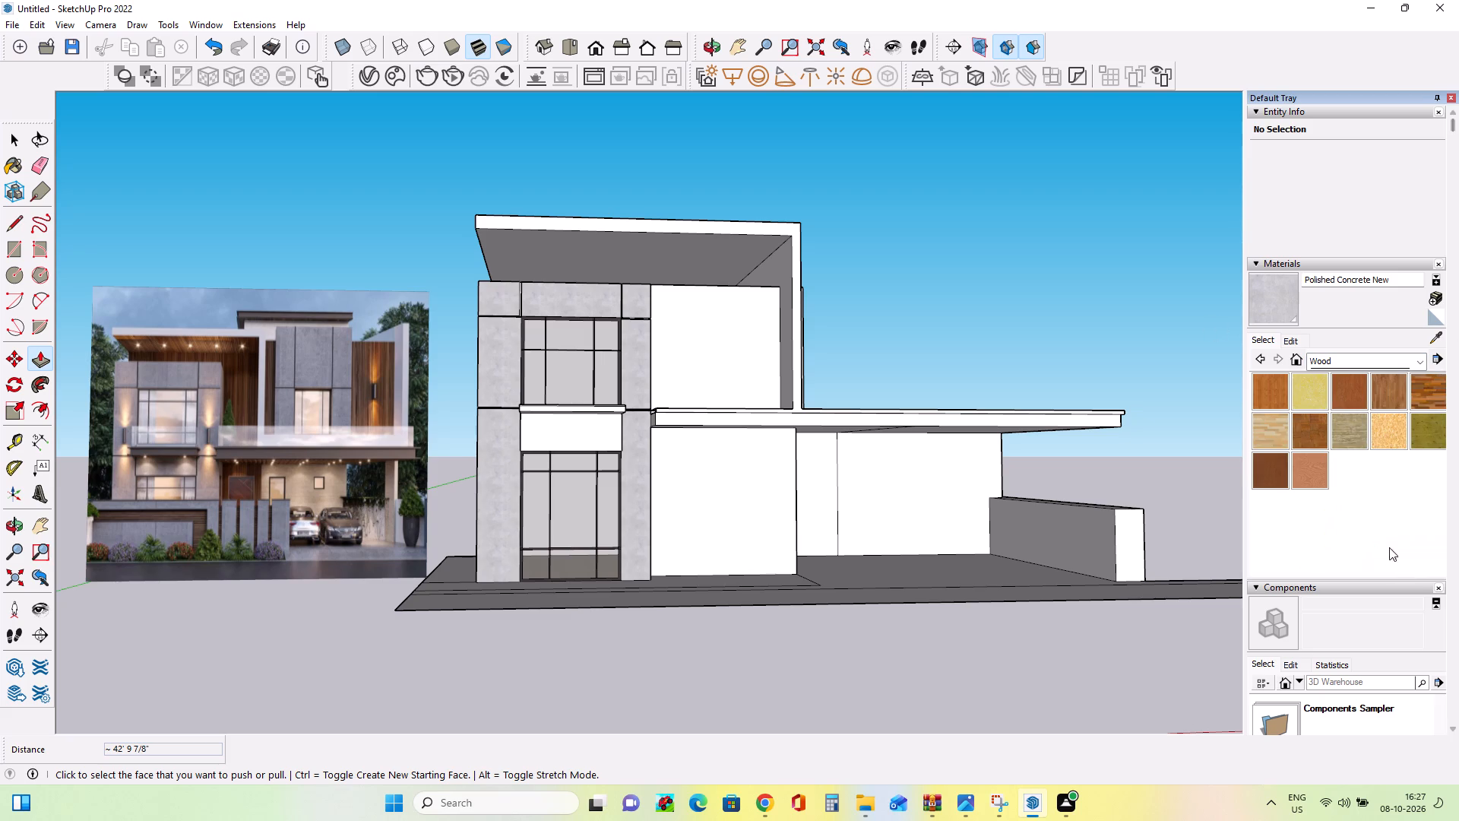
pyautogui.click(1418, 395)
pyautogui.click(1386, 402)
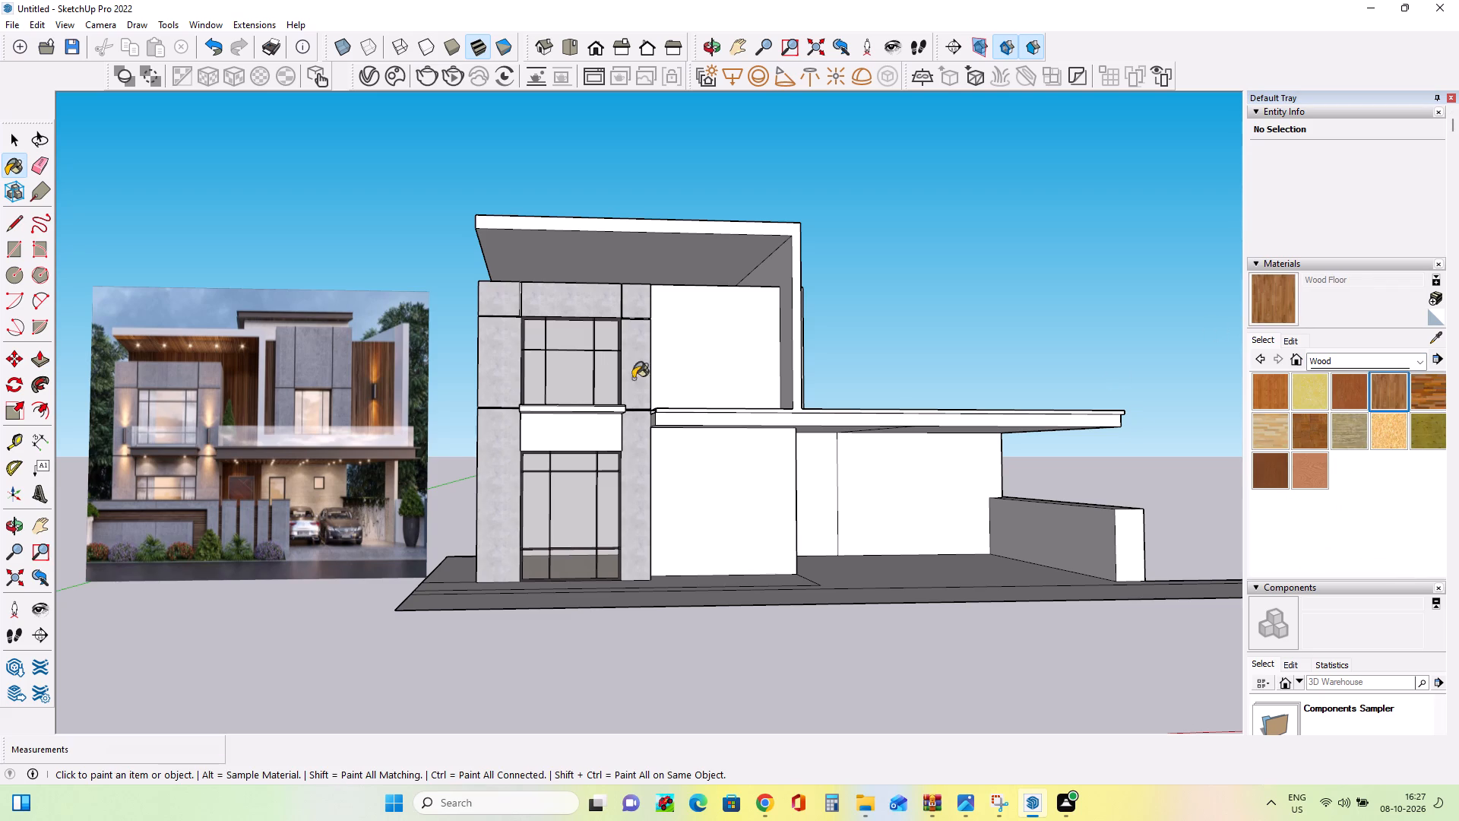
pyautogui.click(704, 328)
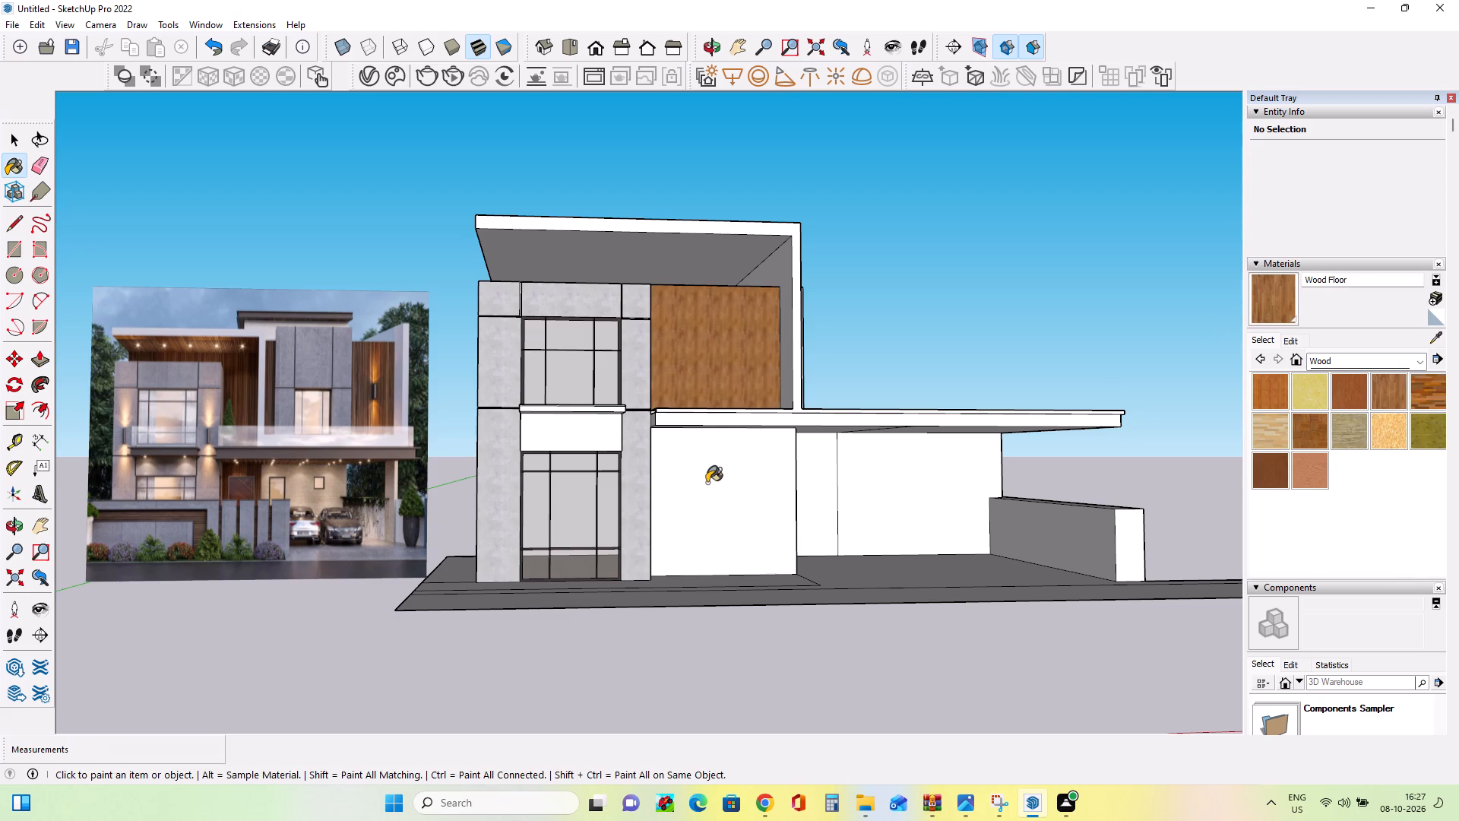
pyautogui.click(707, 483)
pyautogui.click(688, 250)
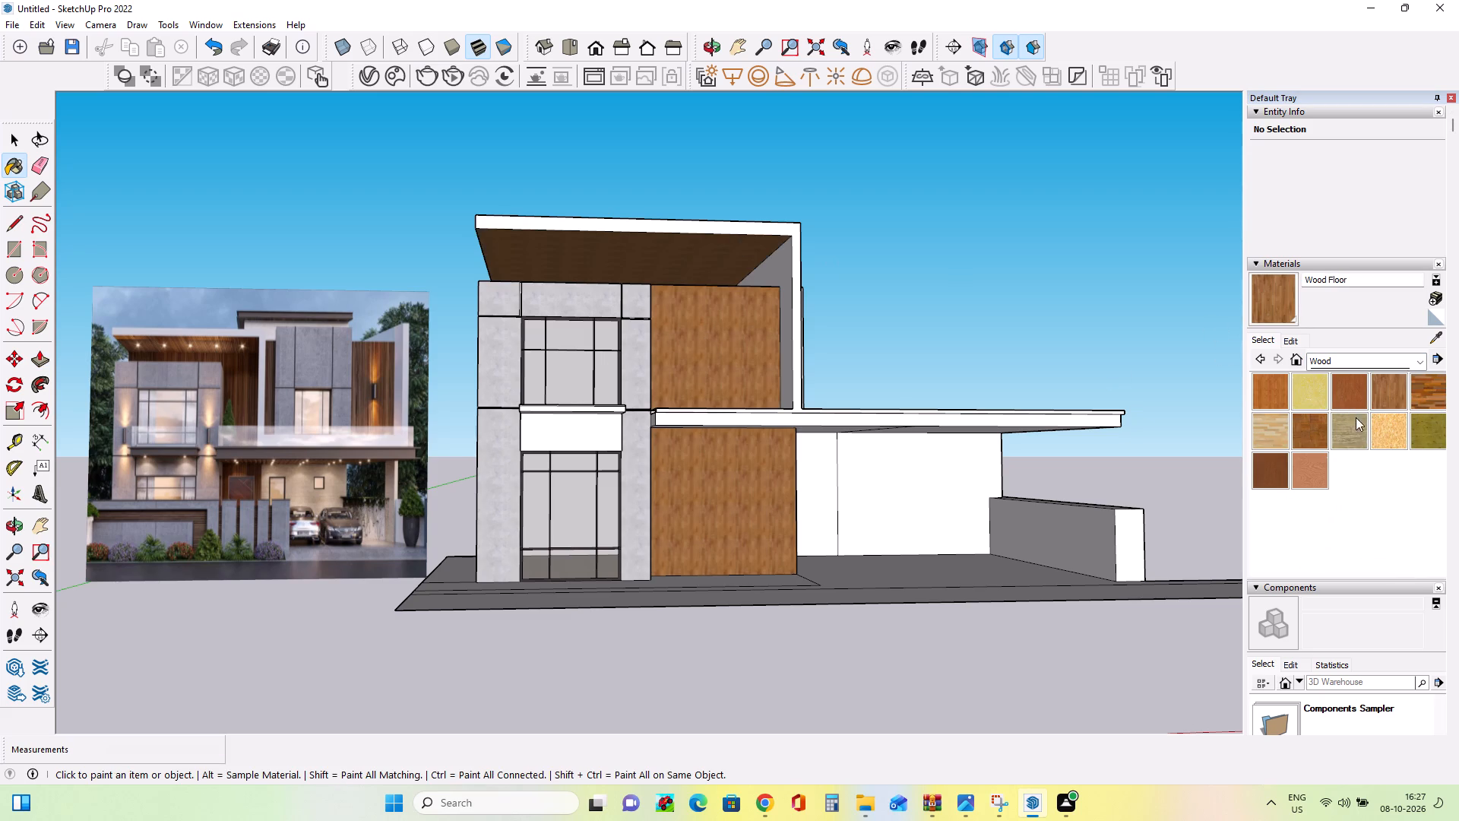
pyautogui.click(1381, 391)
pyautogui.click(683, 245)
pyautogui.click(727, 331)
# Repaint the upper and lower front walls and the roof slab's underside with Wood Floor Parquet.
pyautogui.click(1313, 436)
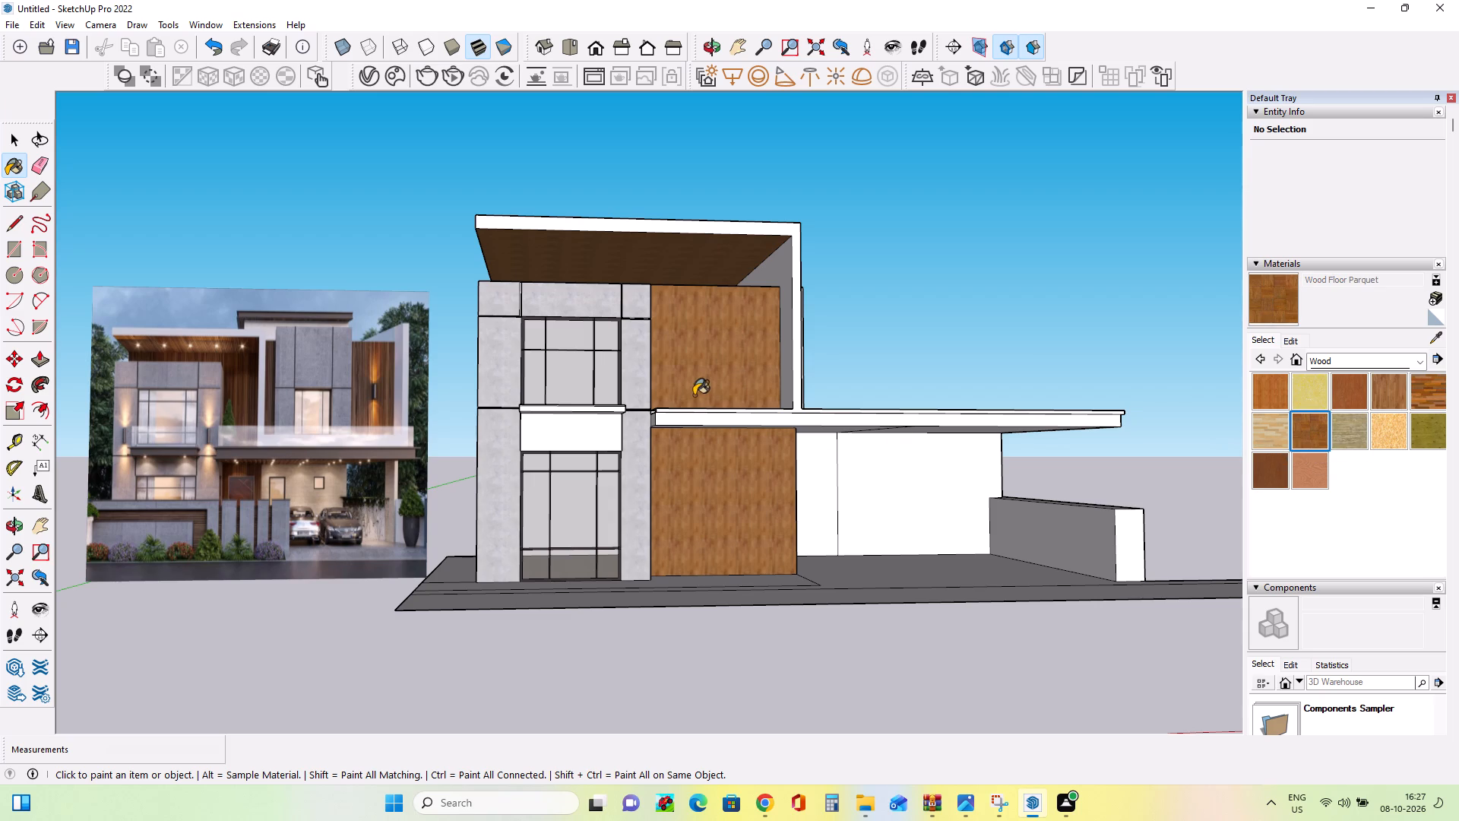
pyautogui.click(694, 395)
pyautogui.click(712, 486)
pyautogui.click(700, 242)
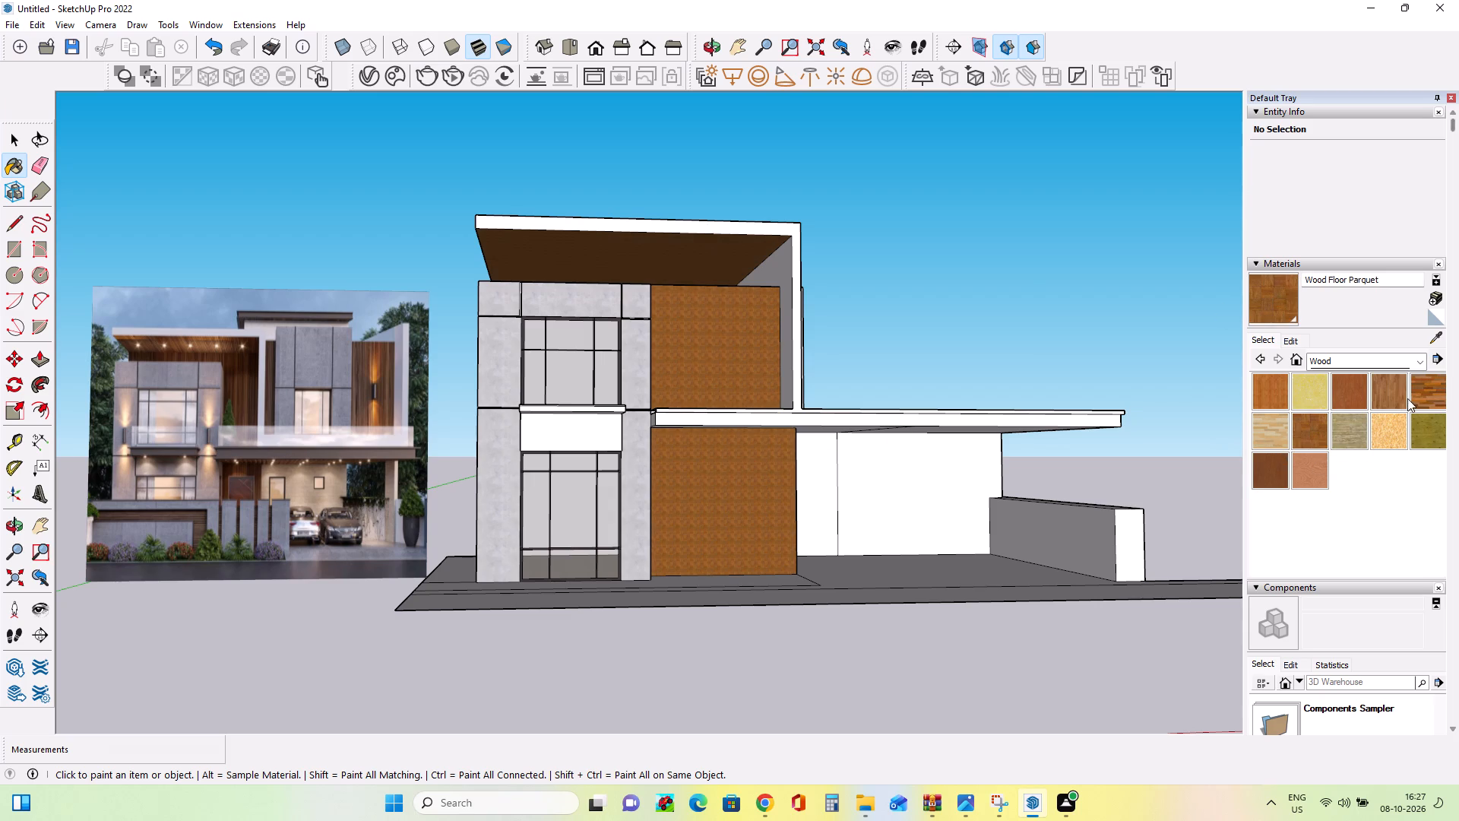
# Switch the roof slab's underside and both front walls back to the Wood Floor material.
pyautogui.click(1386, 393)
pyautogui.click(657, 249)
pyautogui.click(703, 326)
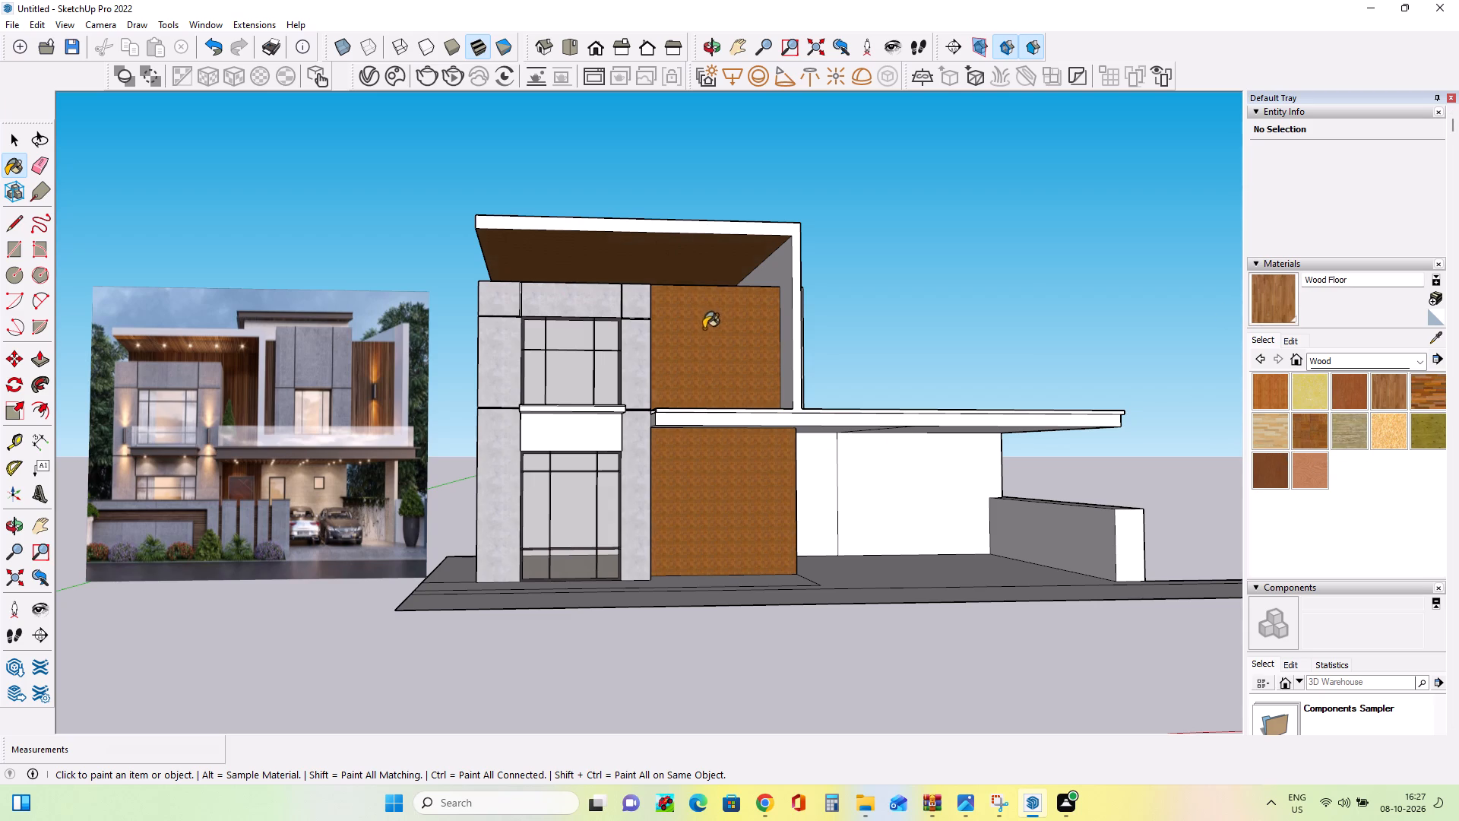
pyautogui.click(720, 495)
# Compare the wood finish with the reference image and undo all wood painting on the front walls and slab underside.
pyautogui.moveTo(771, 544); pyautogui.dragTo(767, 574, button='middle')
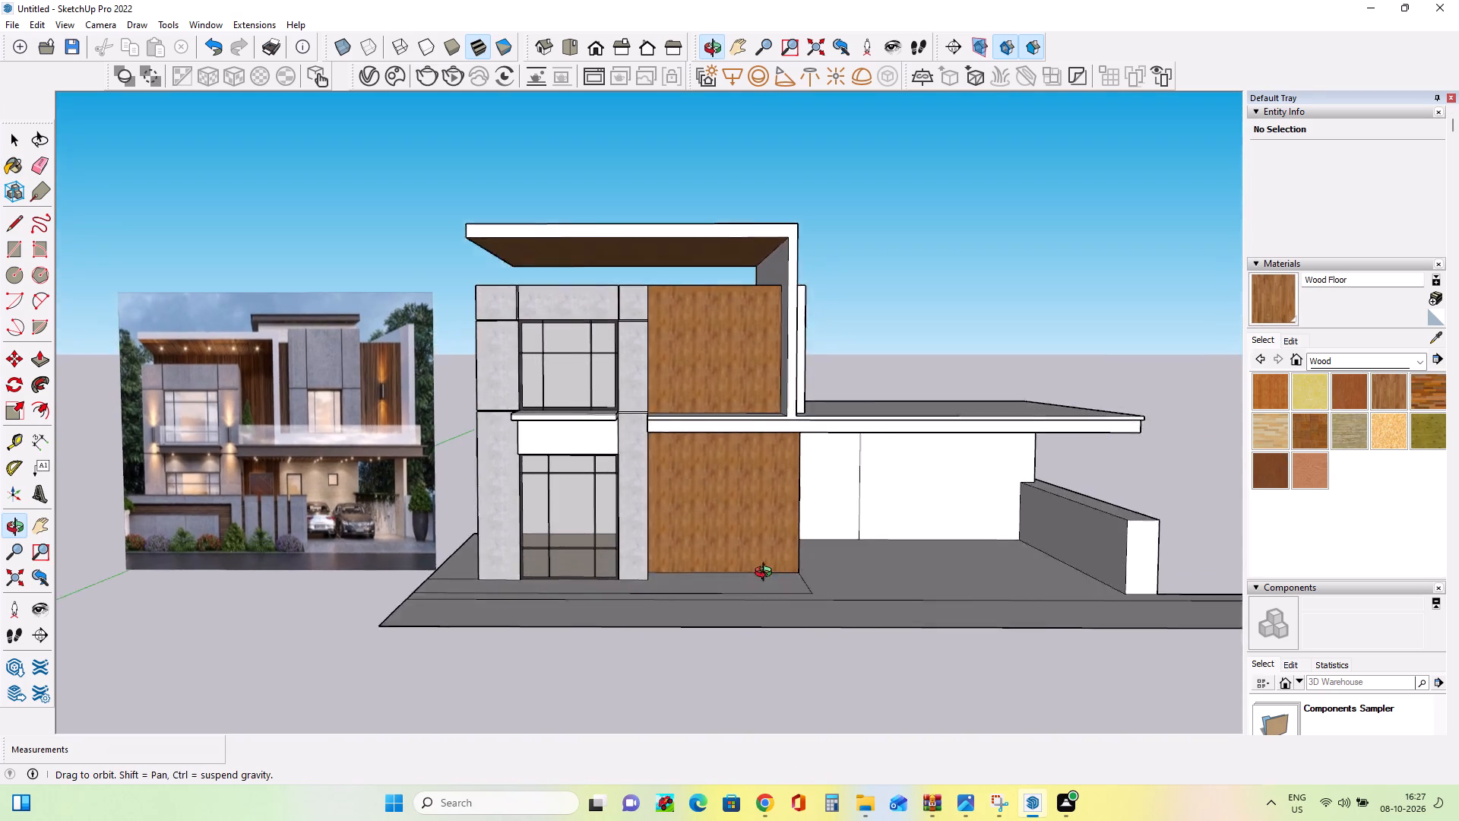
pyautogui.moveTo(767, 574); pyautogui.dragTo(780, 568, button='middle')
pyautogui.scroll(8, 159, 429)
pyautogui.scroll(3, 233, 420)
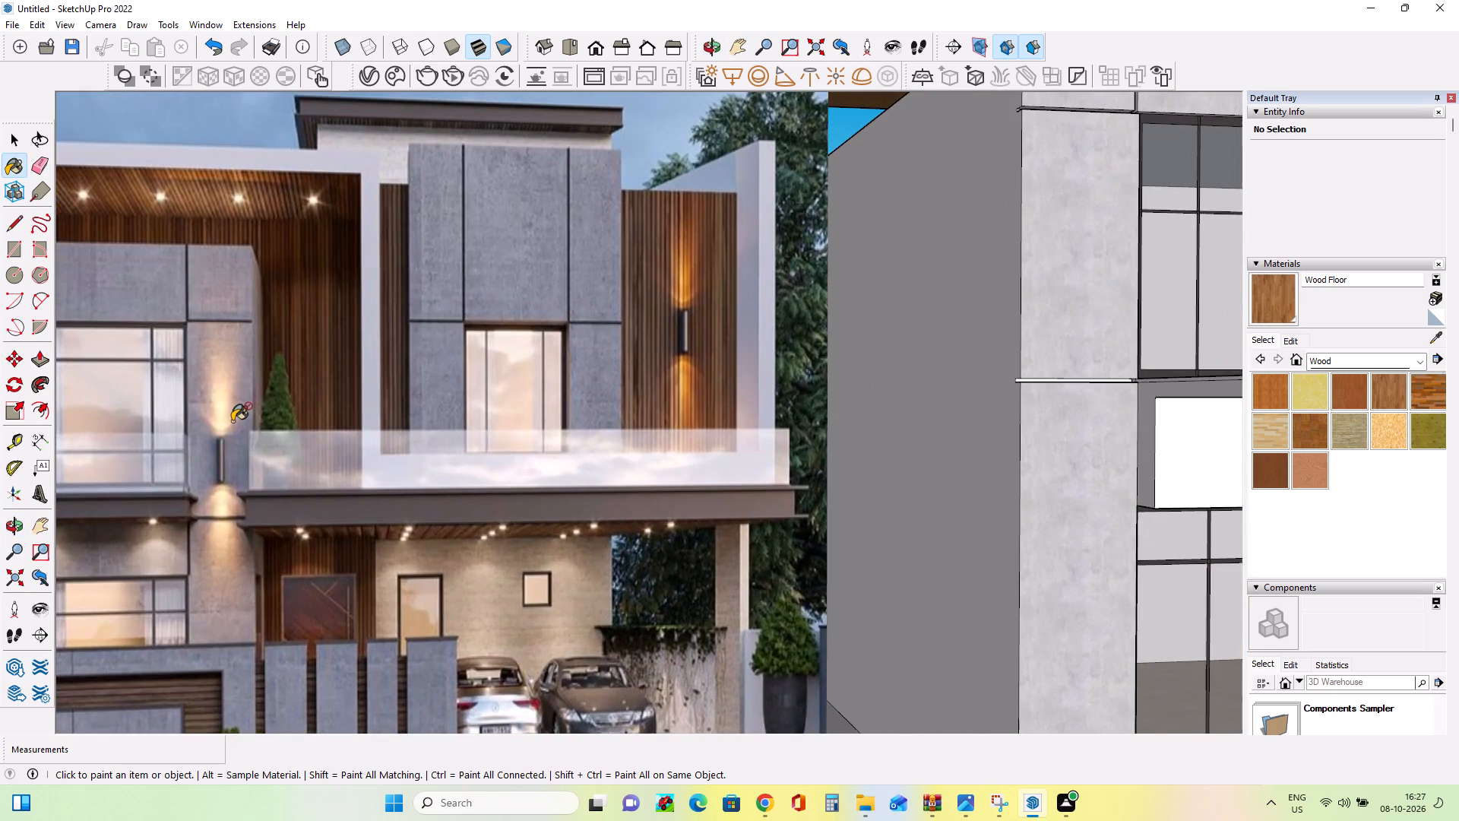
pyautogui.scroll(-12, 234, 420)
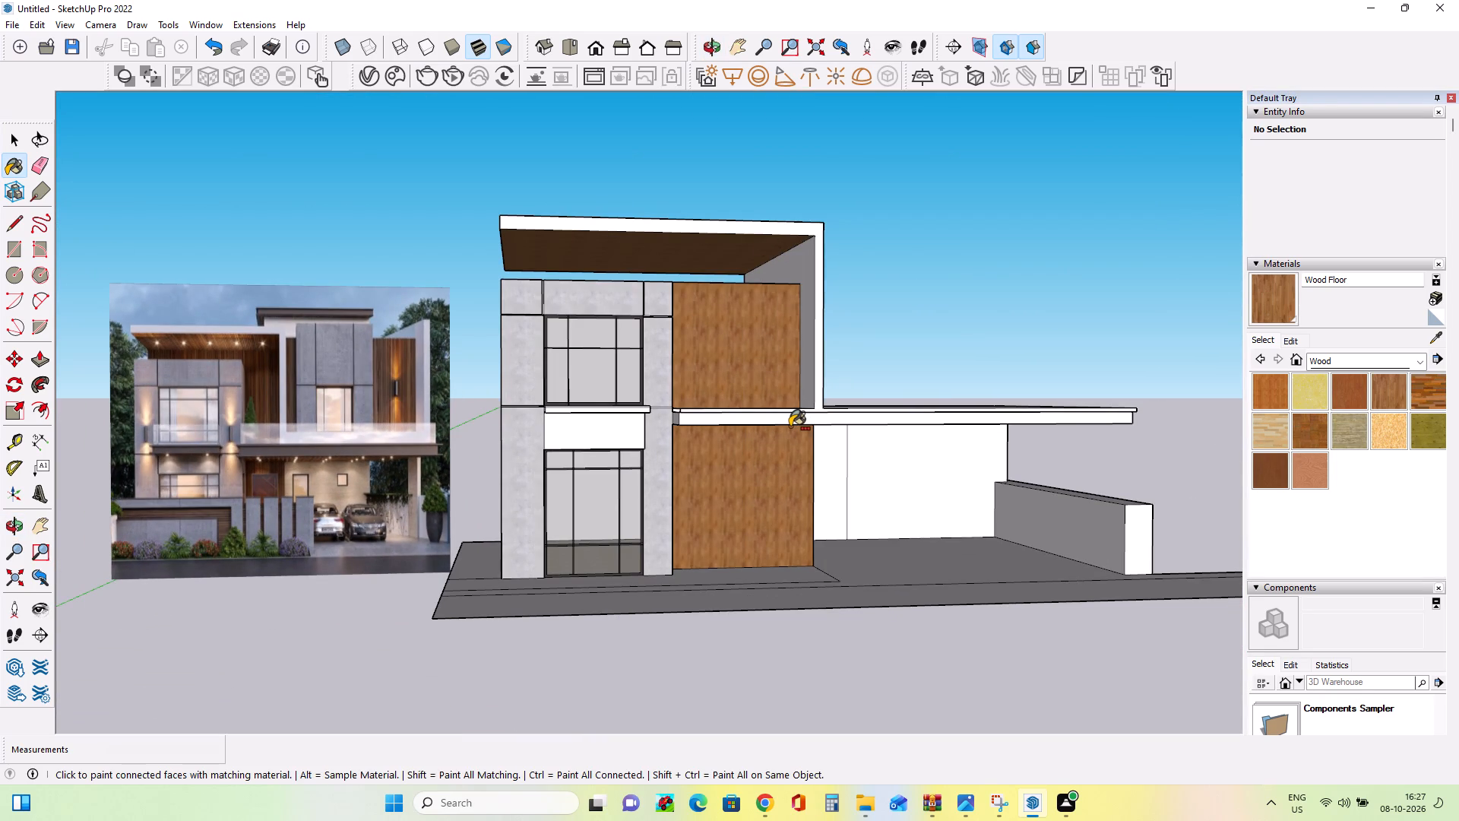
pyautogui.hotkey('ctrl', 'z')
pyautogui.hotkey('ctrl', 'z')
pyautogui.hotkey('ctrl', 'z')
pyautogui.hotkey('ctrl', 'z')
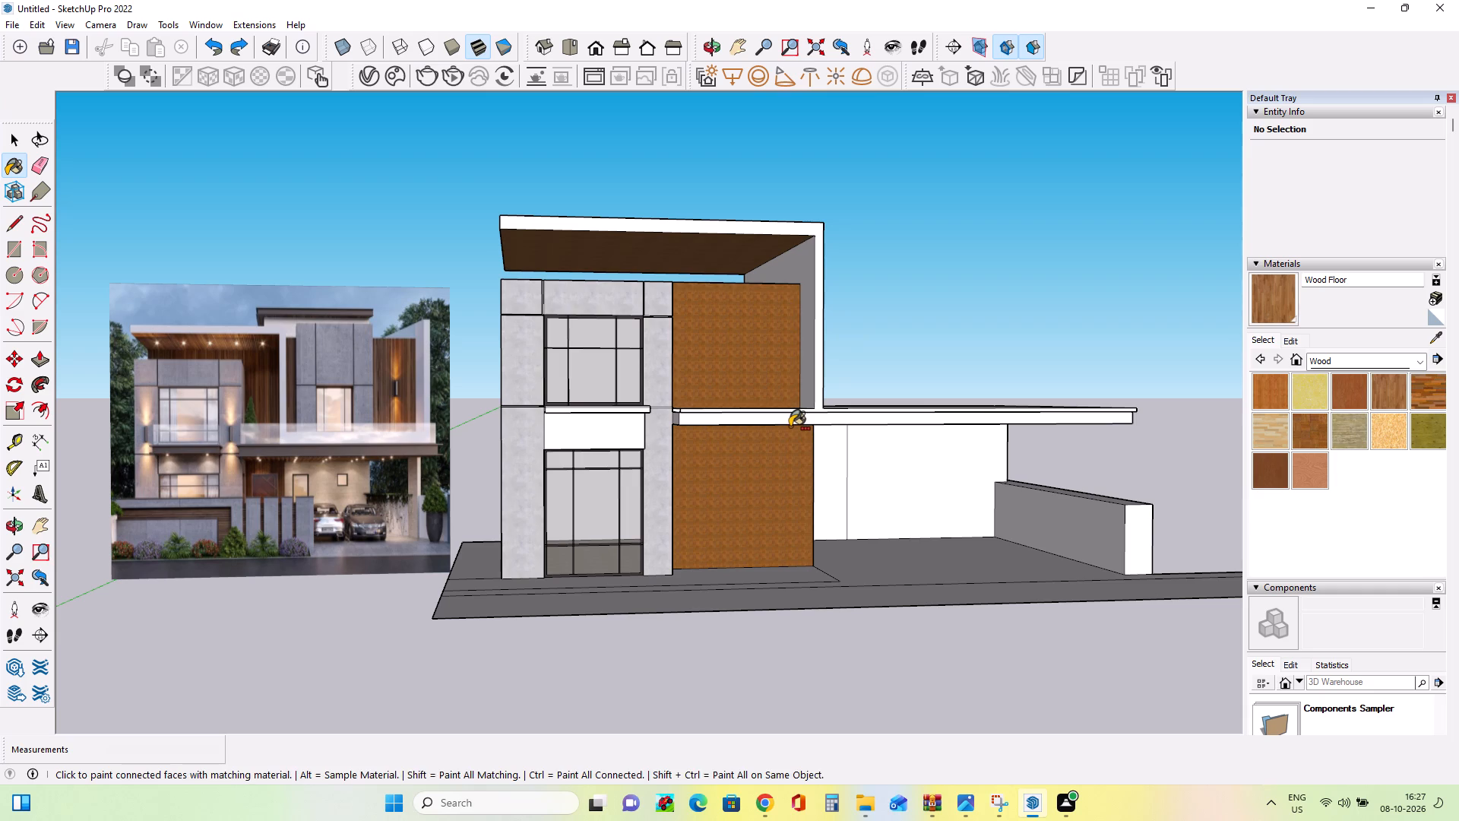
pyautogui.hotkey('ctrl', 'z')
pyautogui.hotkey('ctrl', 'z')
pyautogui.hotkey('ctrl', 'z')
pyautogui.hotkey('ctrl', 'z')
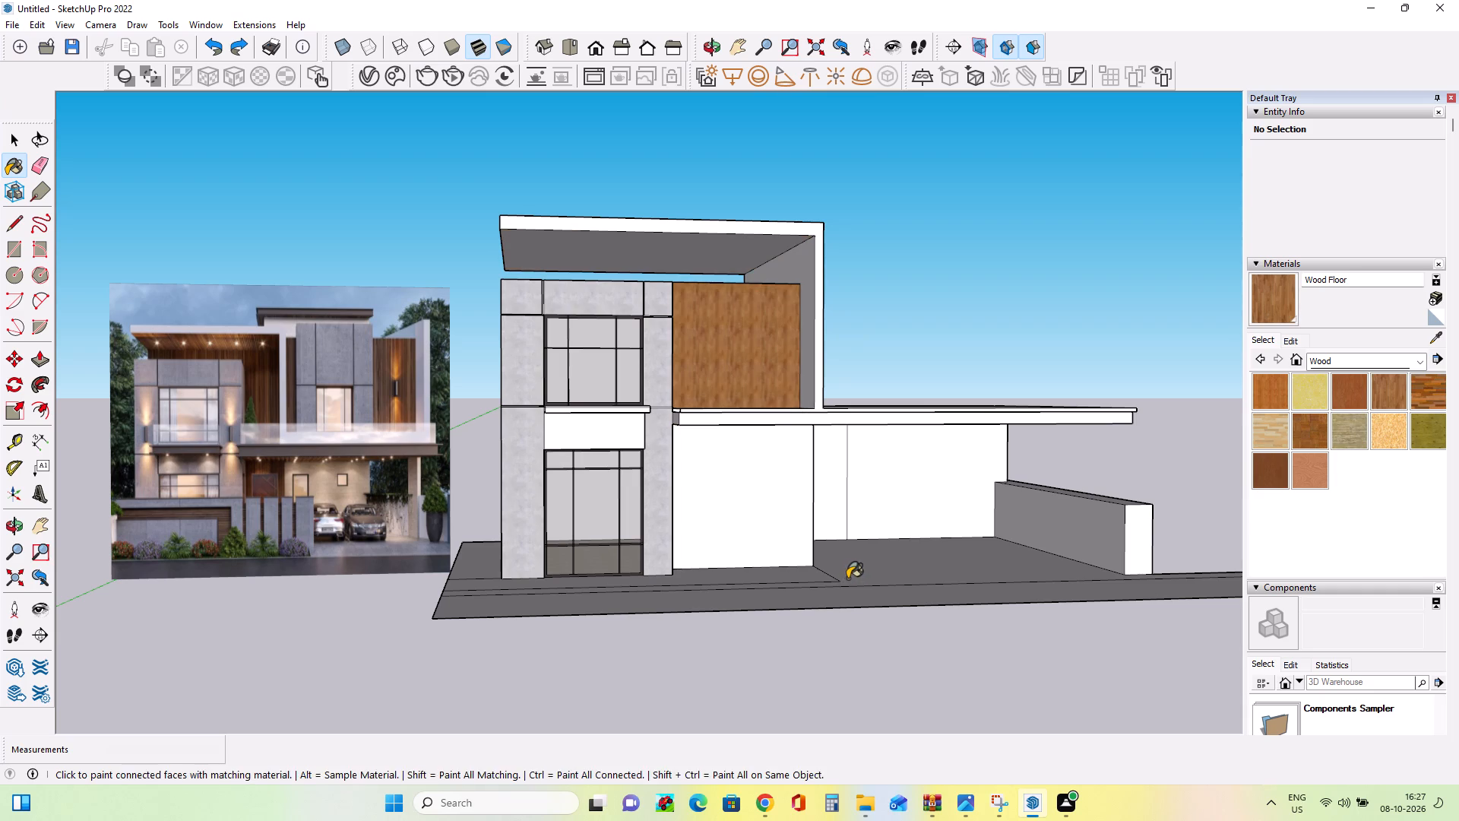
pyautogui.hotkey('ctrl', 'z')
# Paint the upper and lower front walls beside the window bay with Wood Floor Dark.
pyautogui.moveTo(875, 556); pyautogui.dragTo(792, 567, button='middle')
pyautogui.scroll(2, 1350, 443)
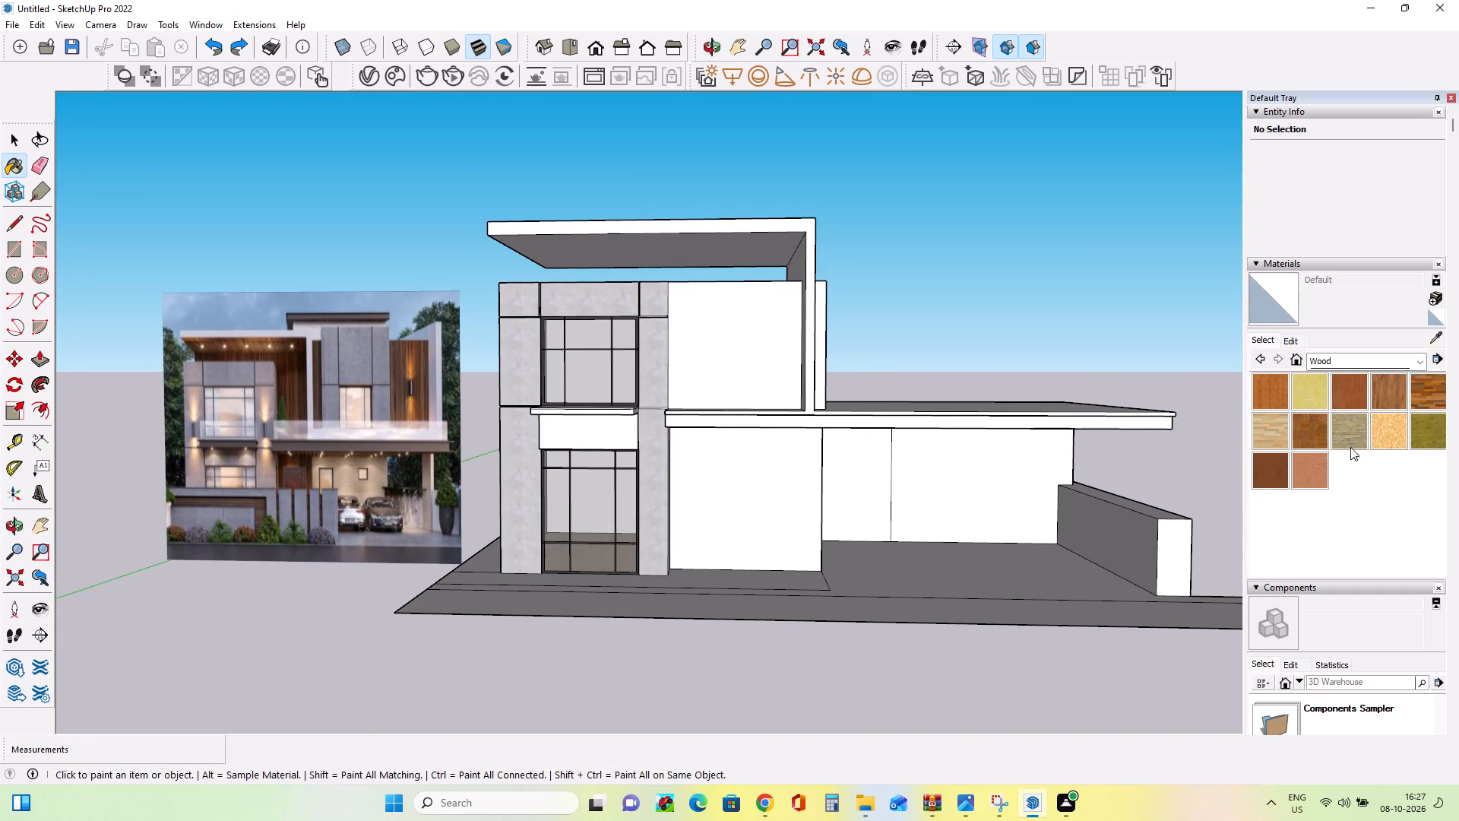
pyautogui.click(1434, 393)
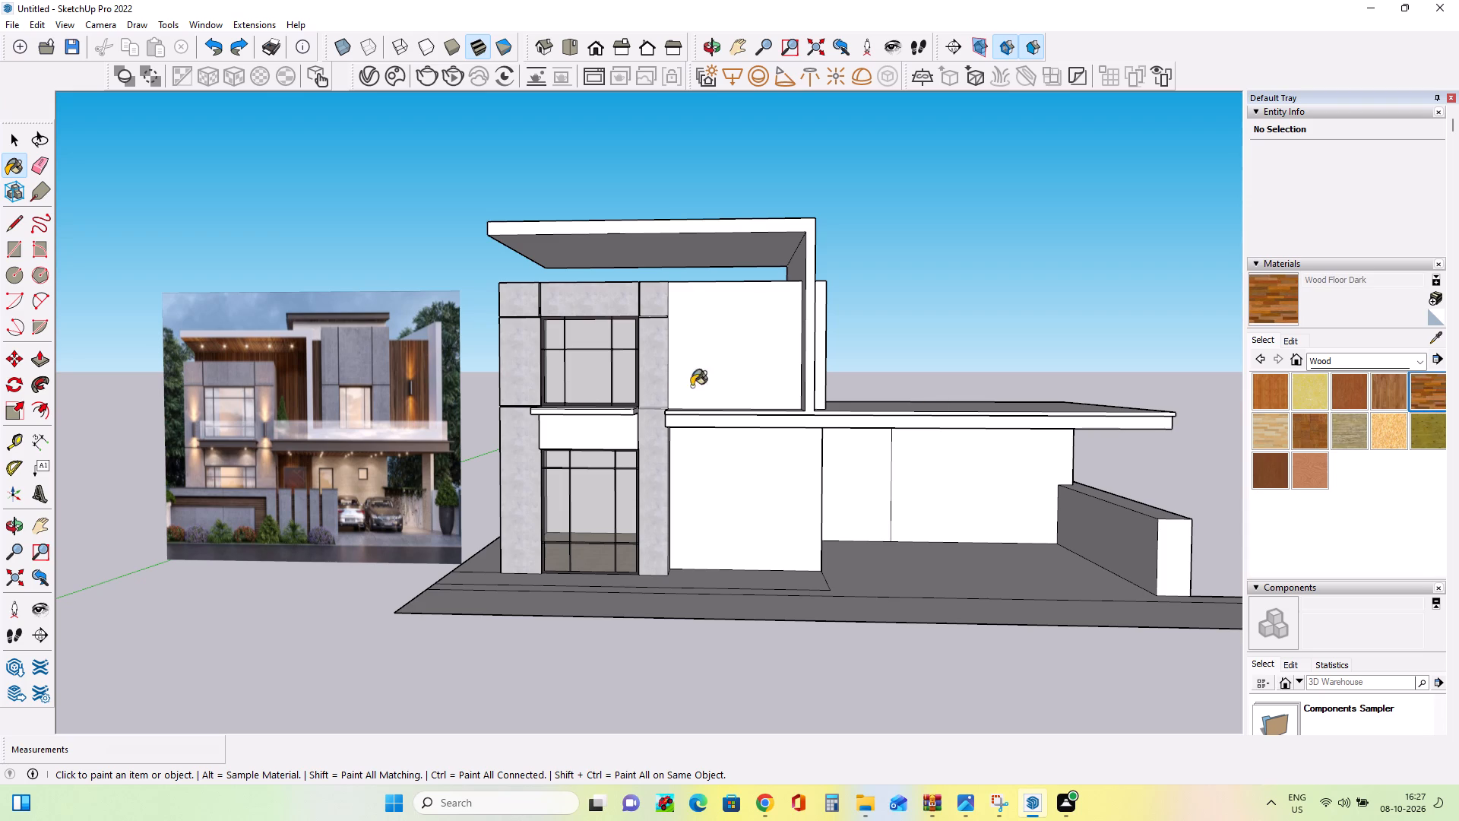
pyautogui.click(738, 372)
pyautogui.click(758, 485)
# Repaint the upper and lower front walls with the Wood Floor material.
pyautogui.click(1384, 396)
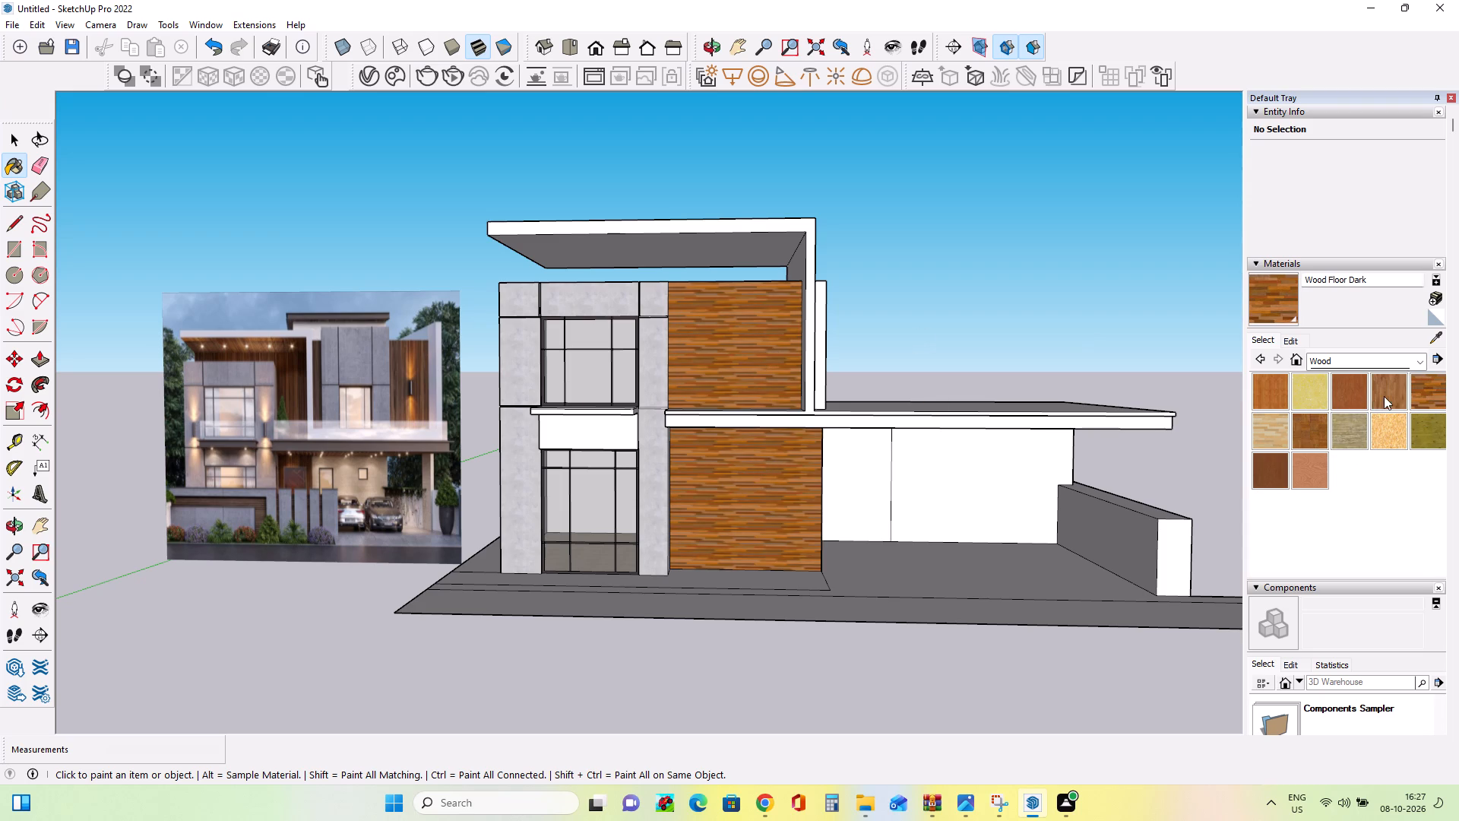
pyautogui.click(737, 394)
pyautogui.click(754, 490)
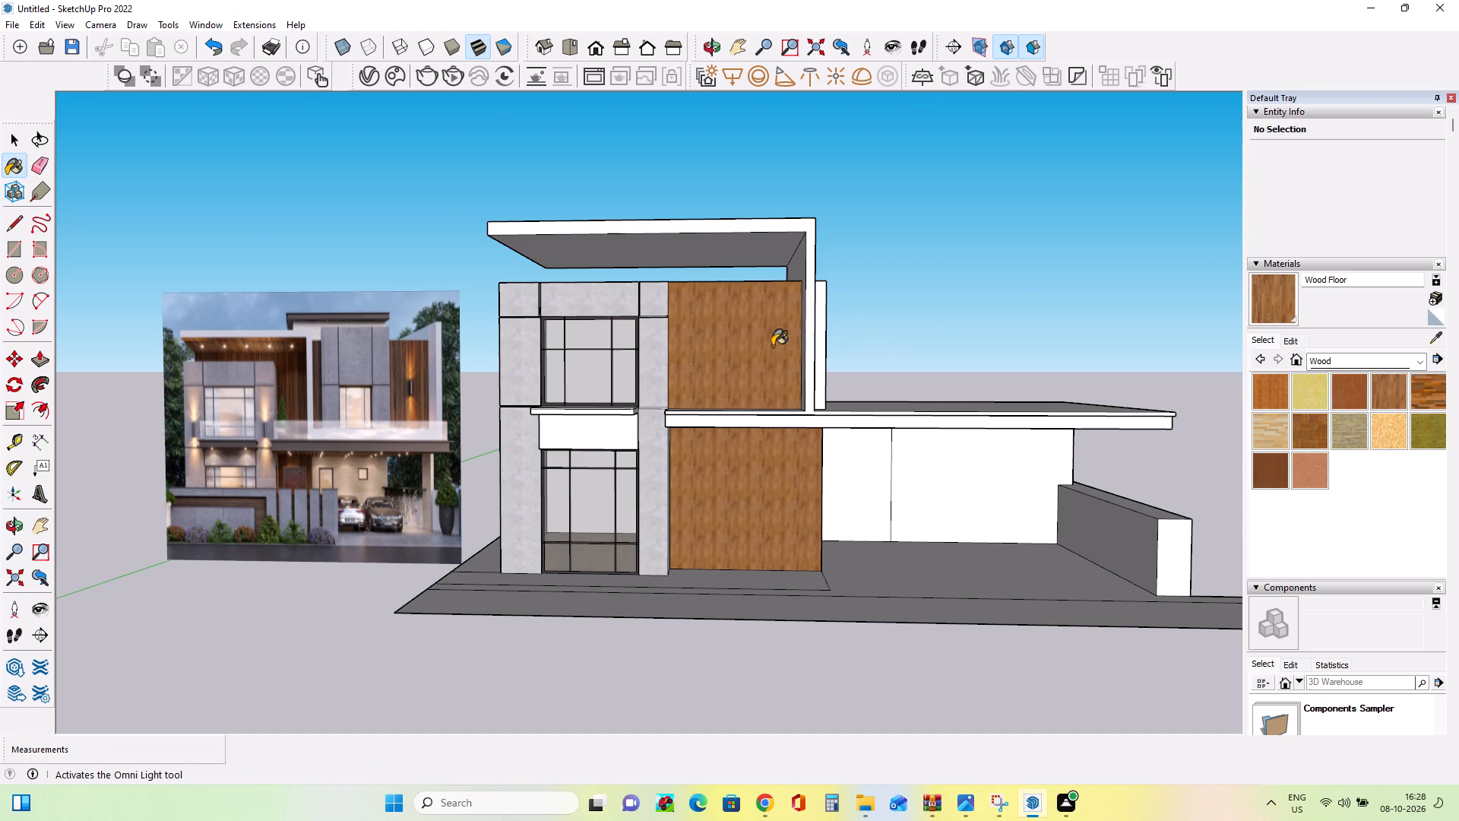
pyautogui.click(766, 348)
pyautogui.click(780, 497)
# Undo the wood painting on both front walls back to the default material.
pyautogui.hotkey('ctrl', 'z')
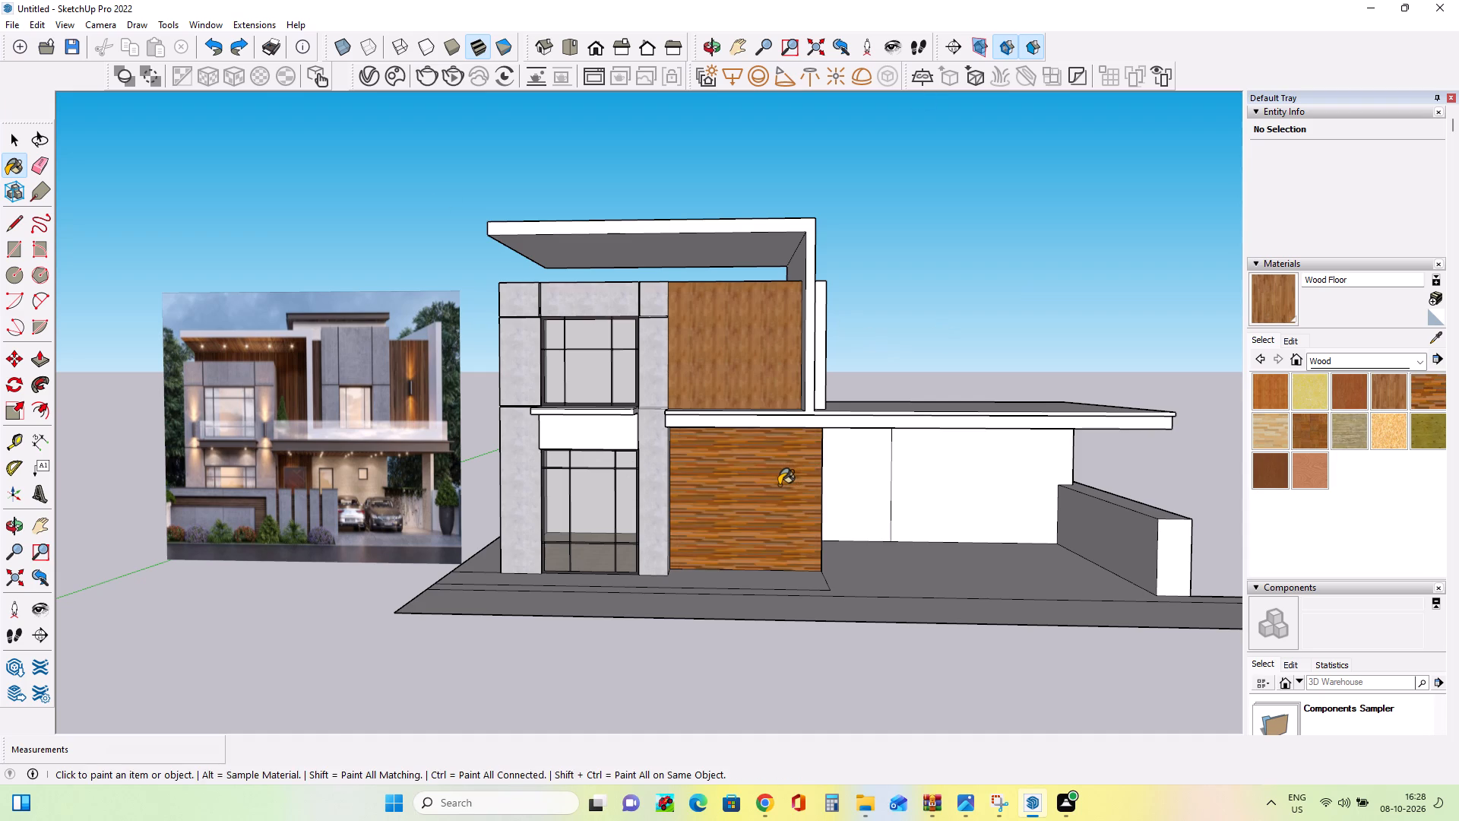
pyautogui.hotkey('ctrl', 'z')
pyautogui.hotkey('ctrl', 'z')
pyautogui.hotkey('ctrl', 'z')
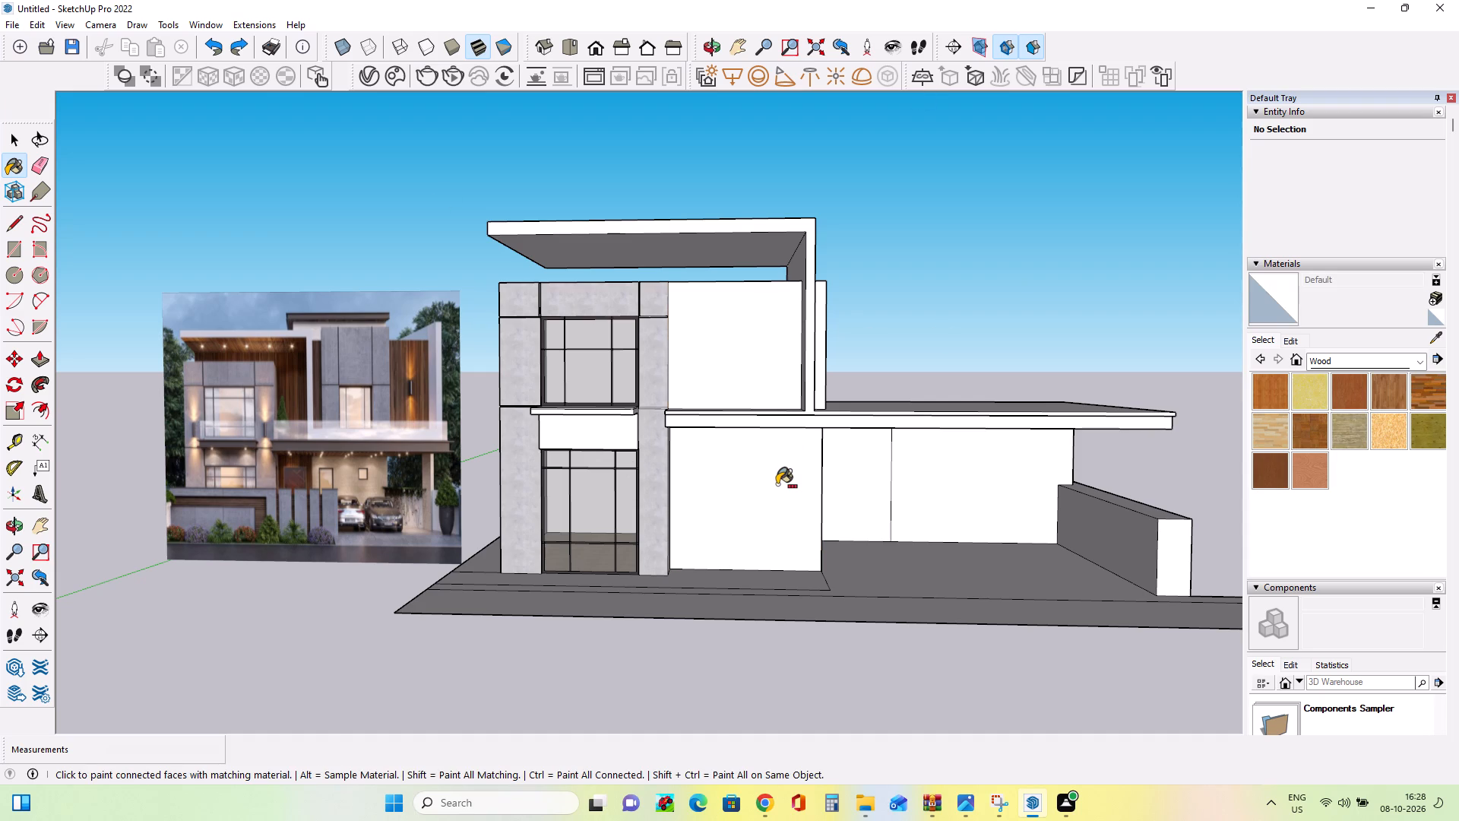
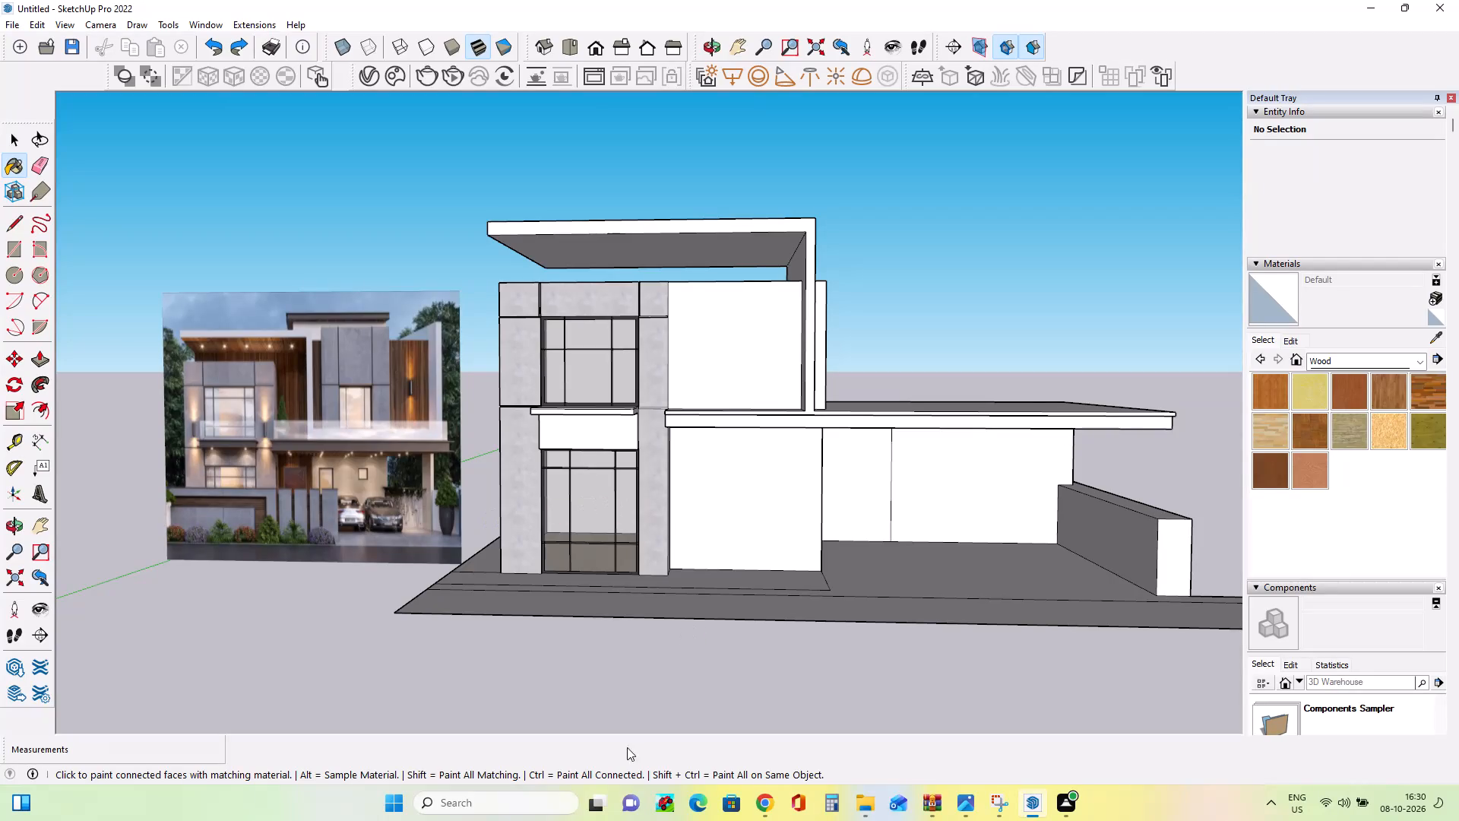
# Switch to Chrome and open the 3D Warehouse website in a new tab through a Google search for 3d warehouse.
pyautogui.click(771, 807)
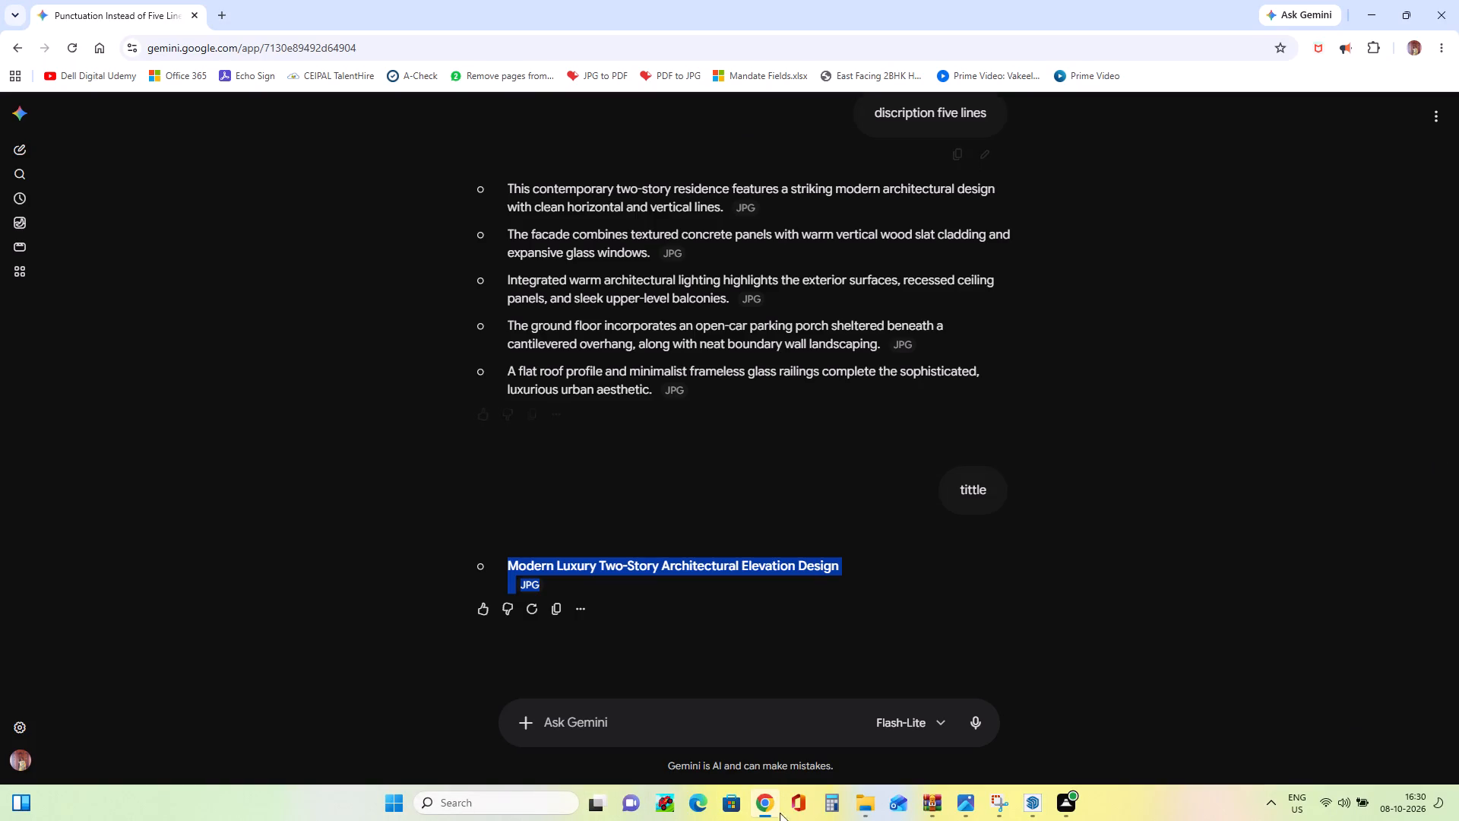
pyautogui.click(219, 18)
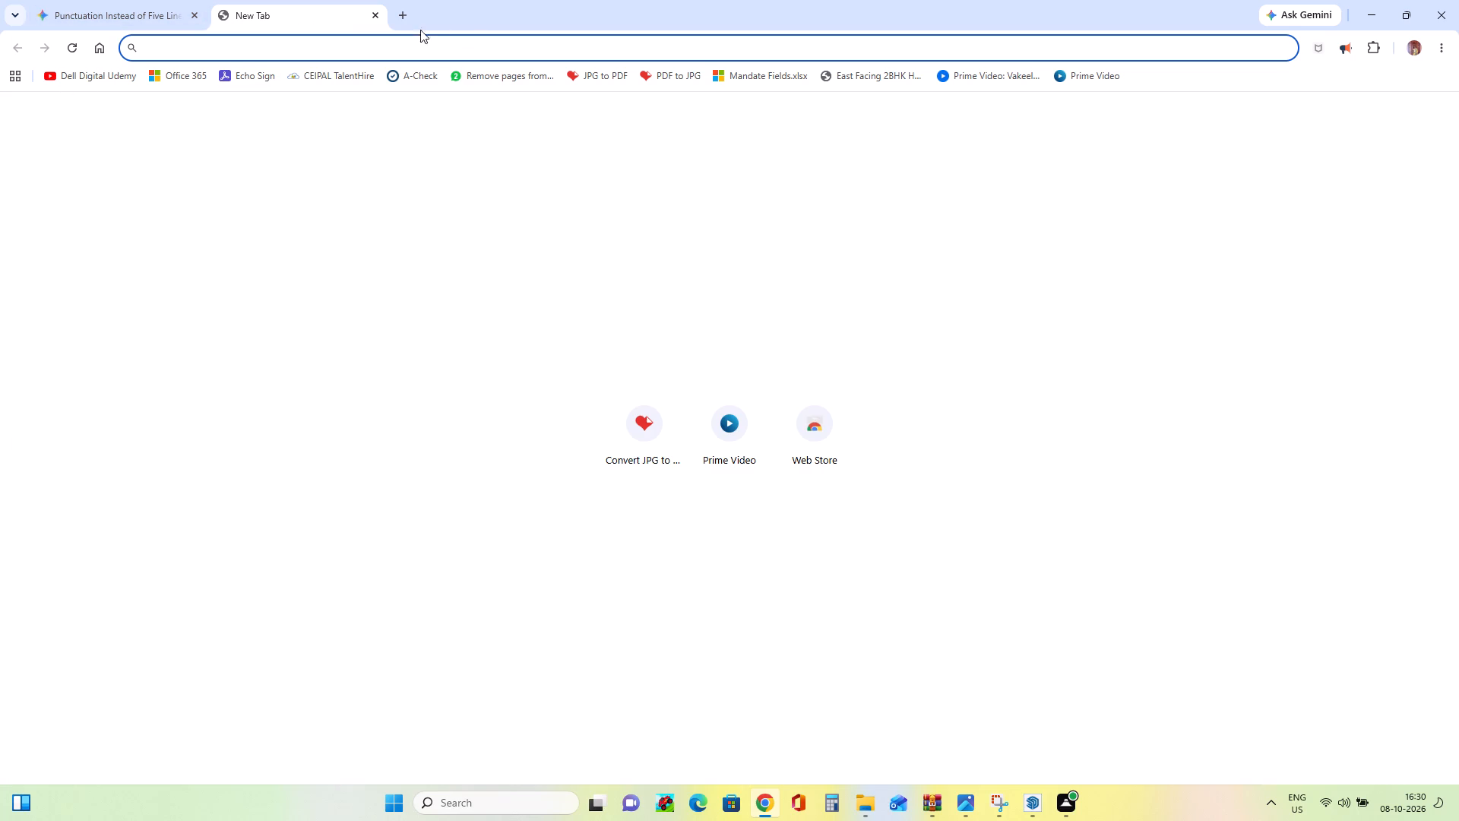
pyautogui.click(223, 46)
pyautogui.write('goo')
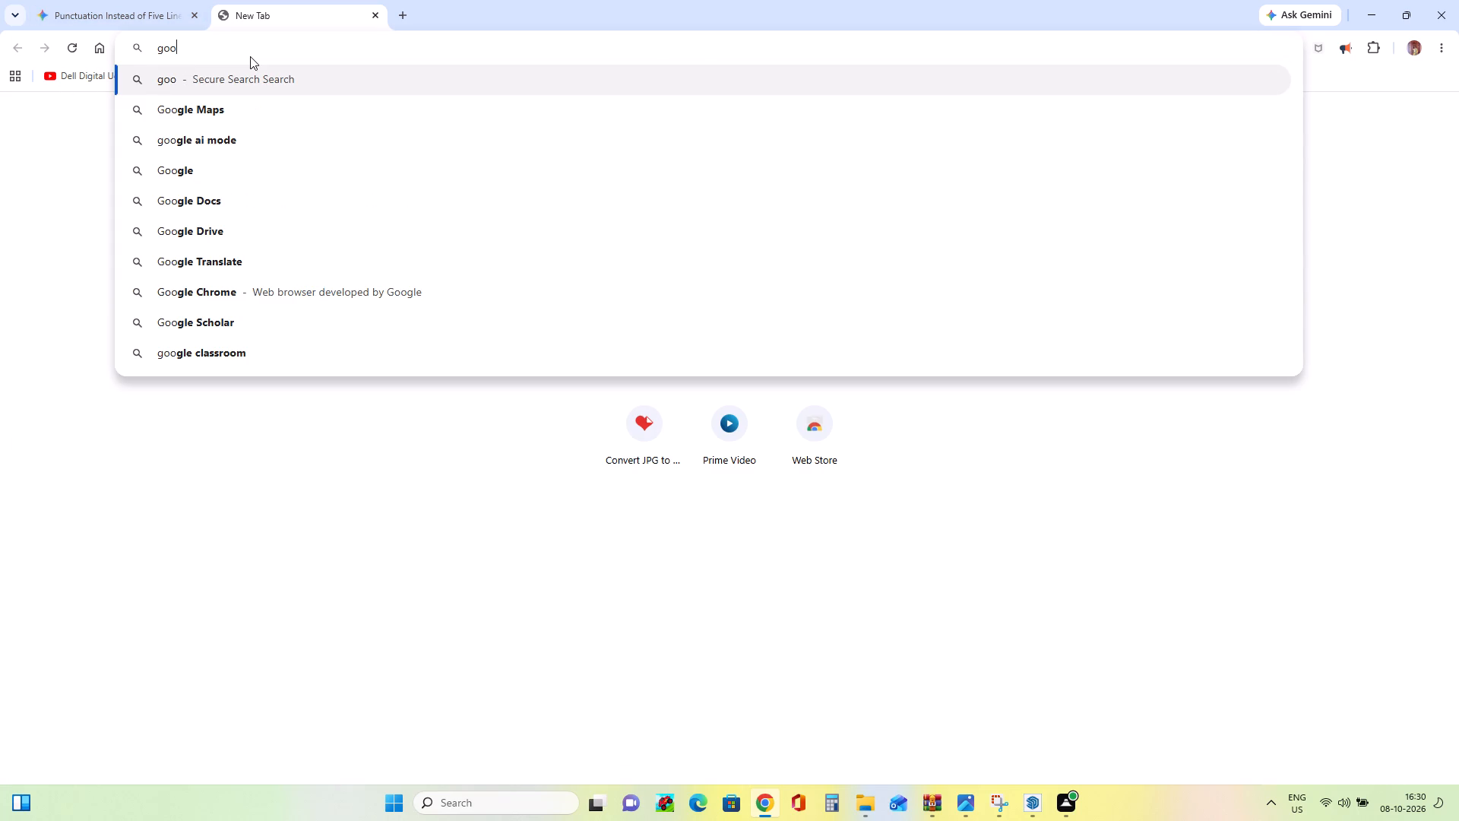
pyautogui.click(248, 171)
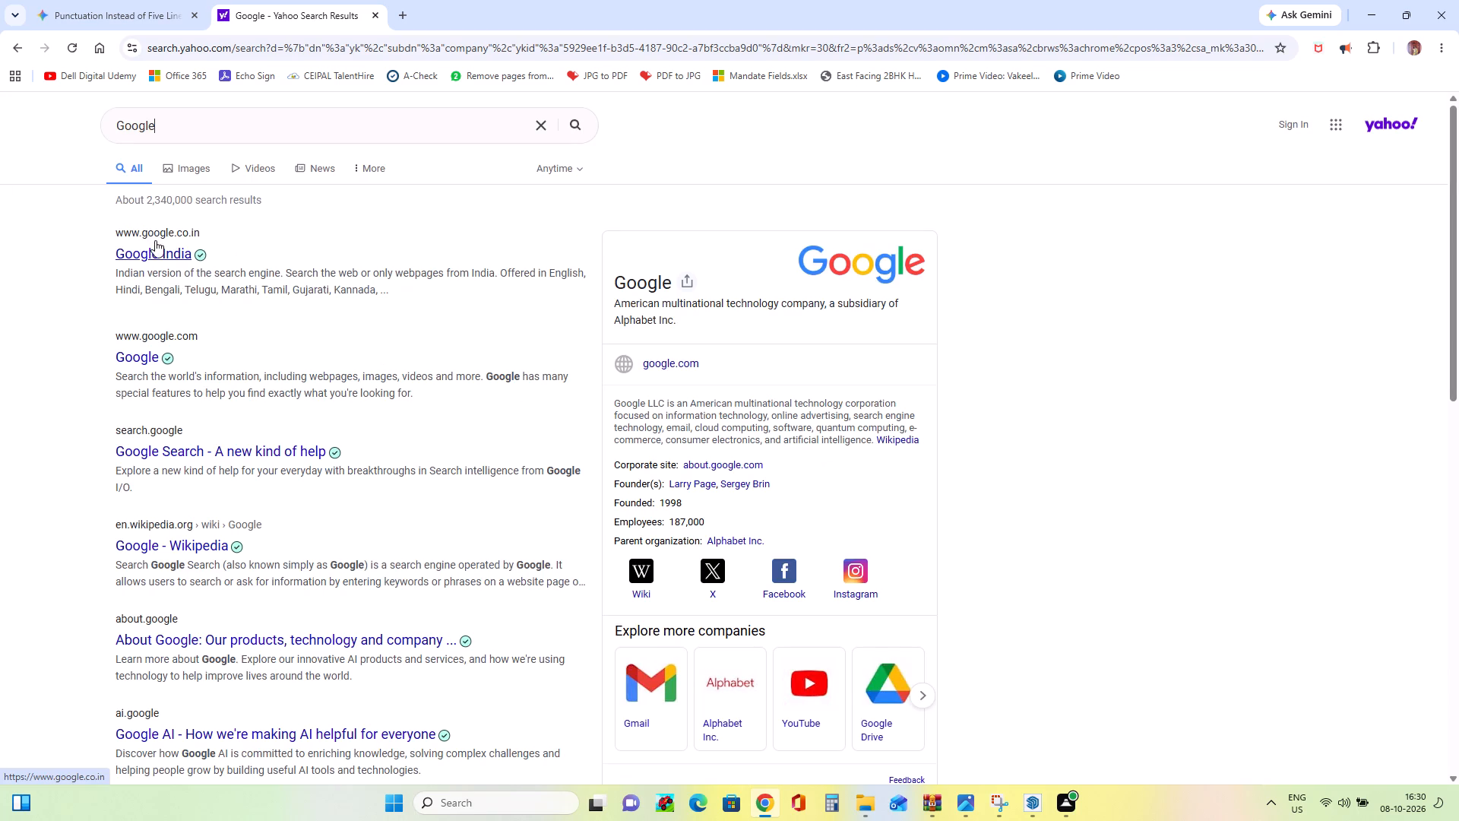
pyautogui.click(145, 360)
pyautogui.click(579, 379)
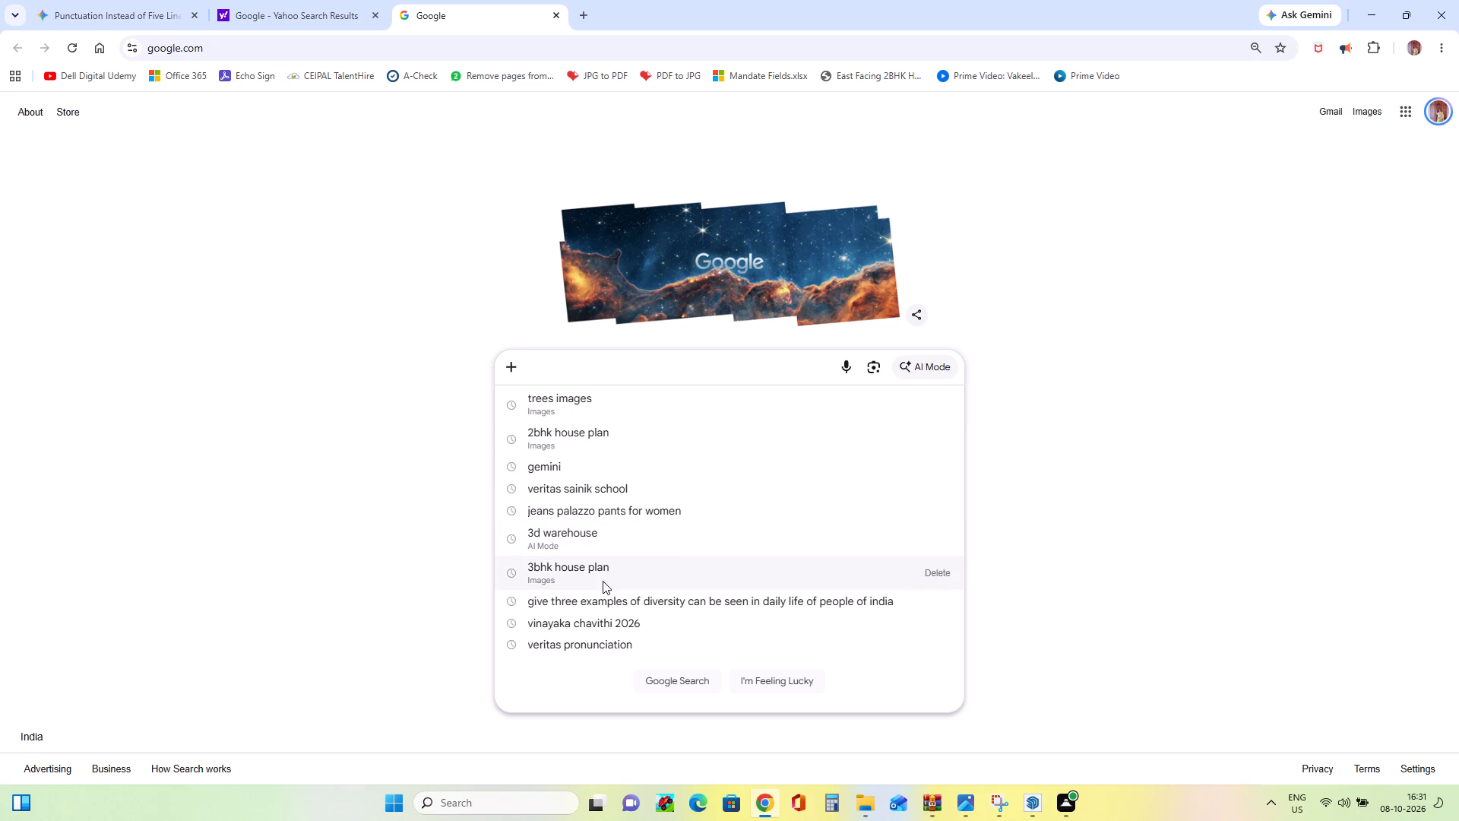
pyautogui.click(609, 533)
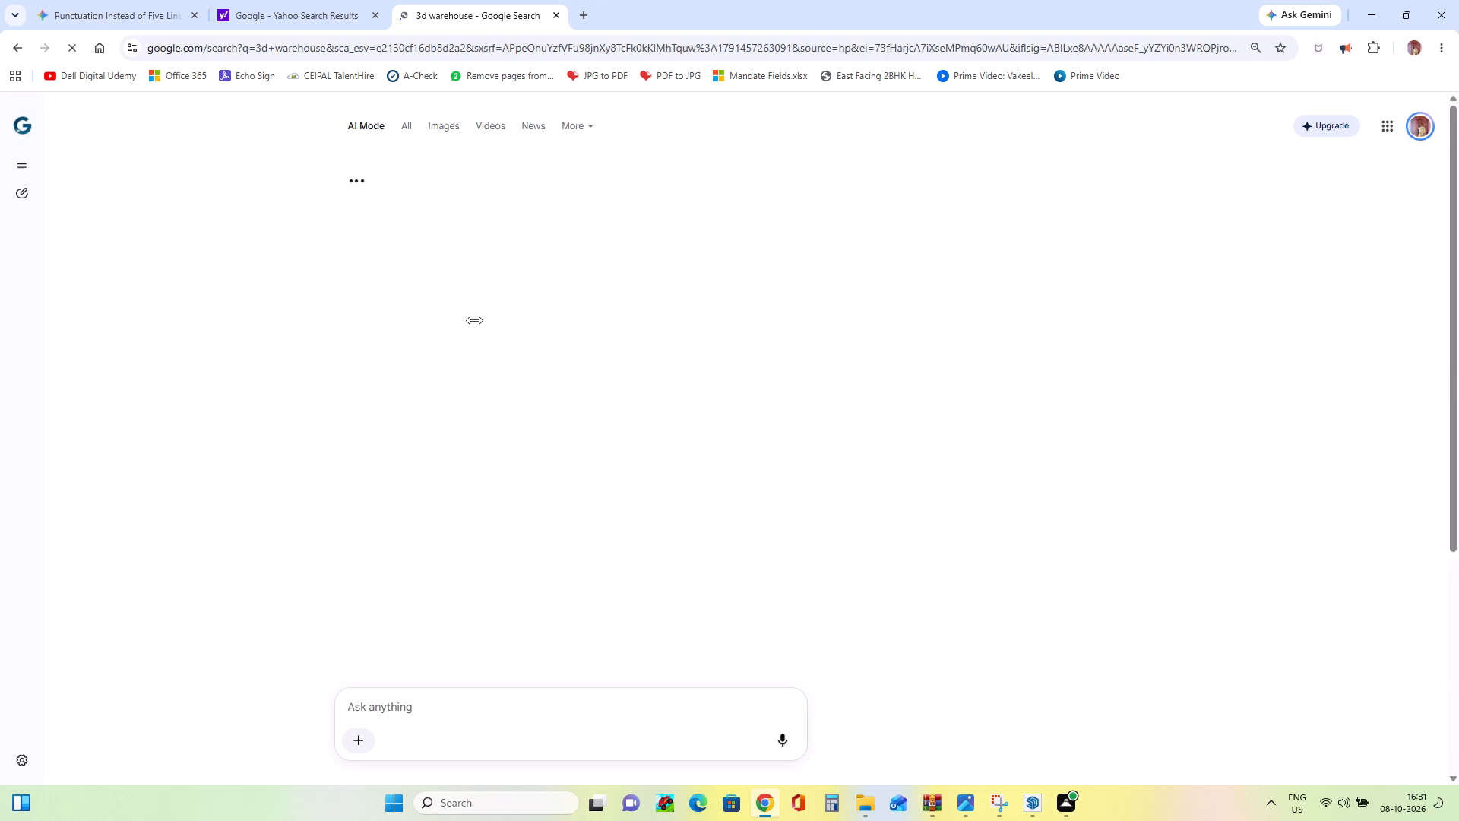
pyautogui.click(417, 284)
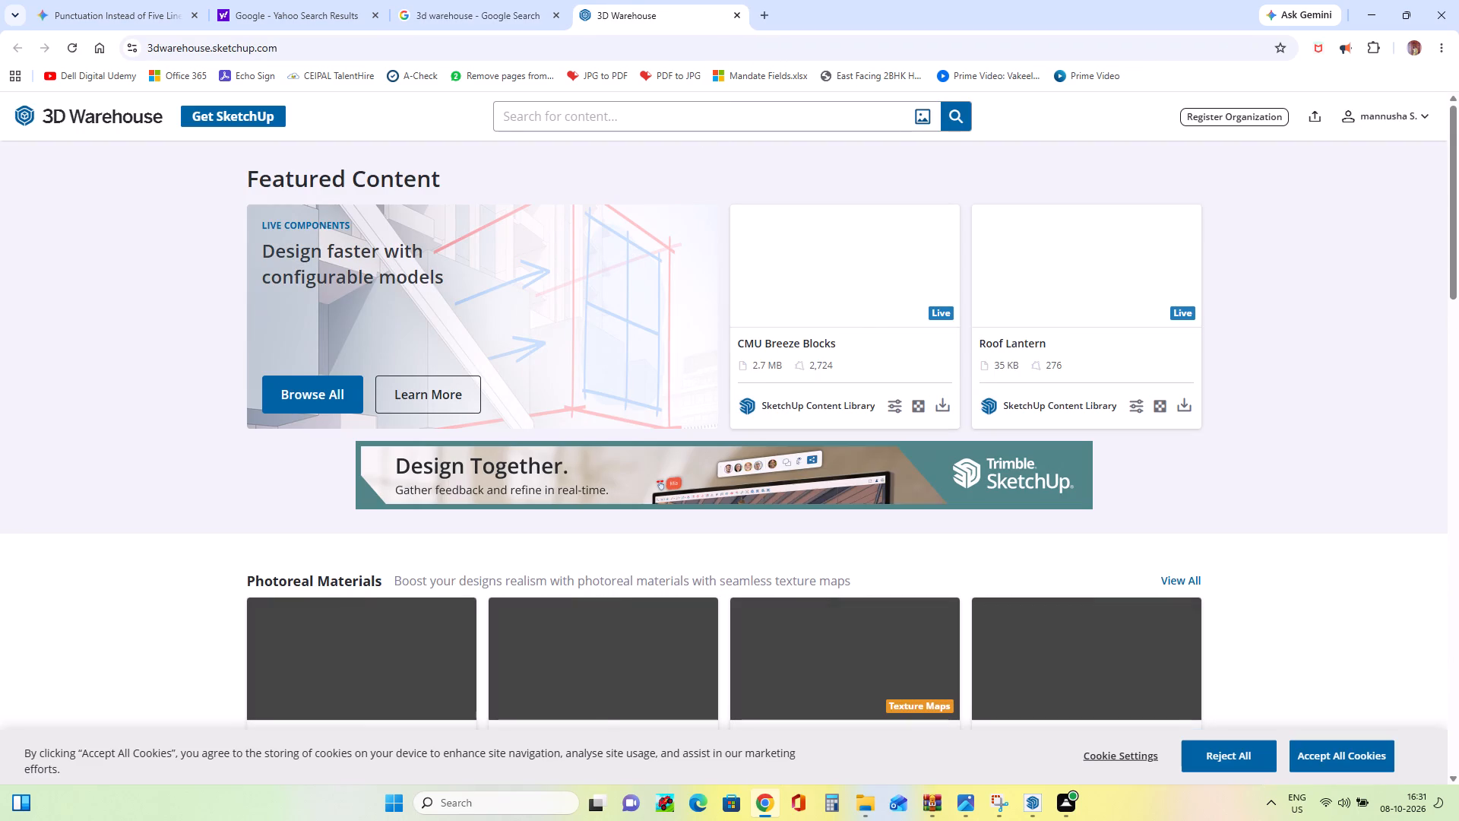
# Search 3D Warehouse for rafters and download the 994 KB Rafters model with vertical wood slats as a SketchUp file.
pyautogui.click(689, 115)
pyautogui.write('ra')
pyautogui.press('f')
pyautogui.write('ters')
pyautogui.press('Return')
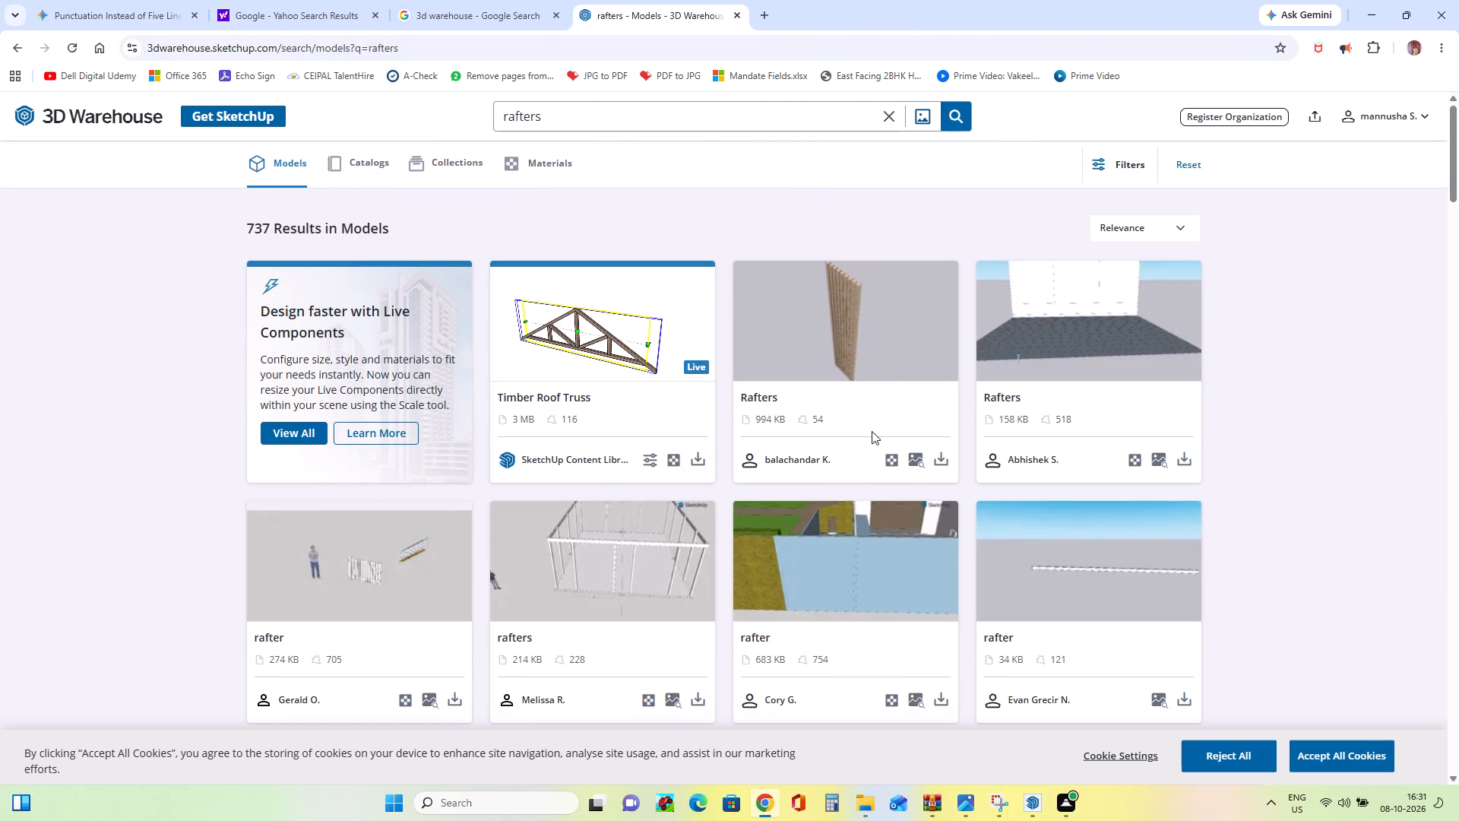
pyautogui.click(940, 456)
pyautogui.click(967, 506)
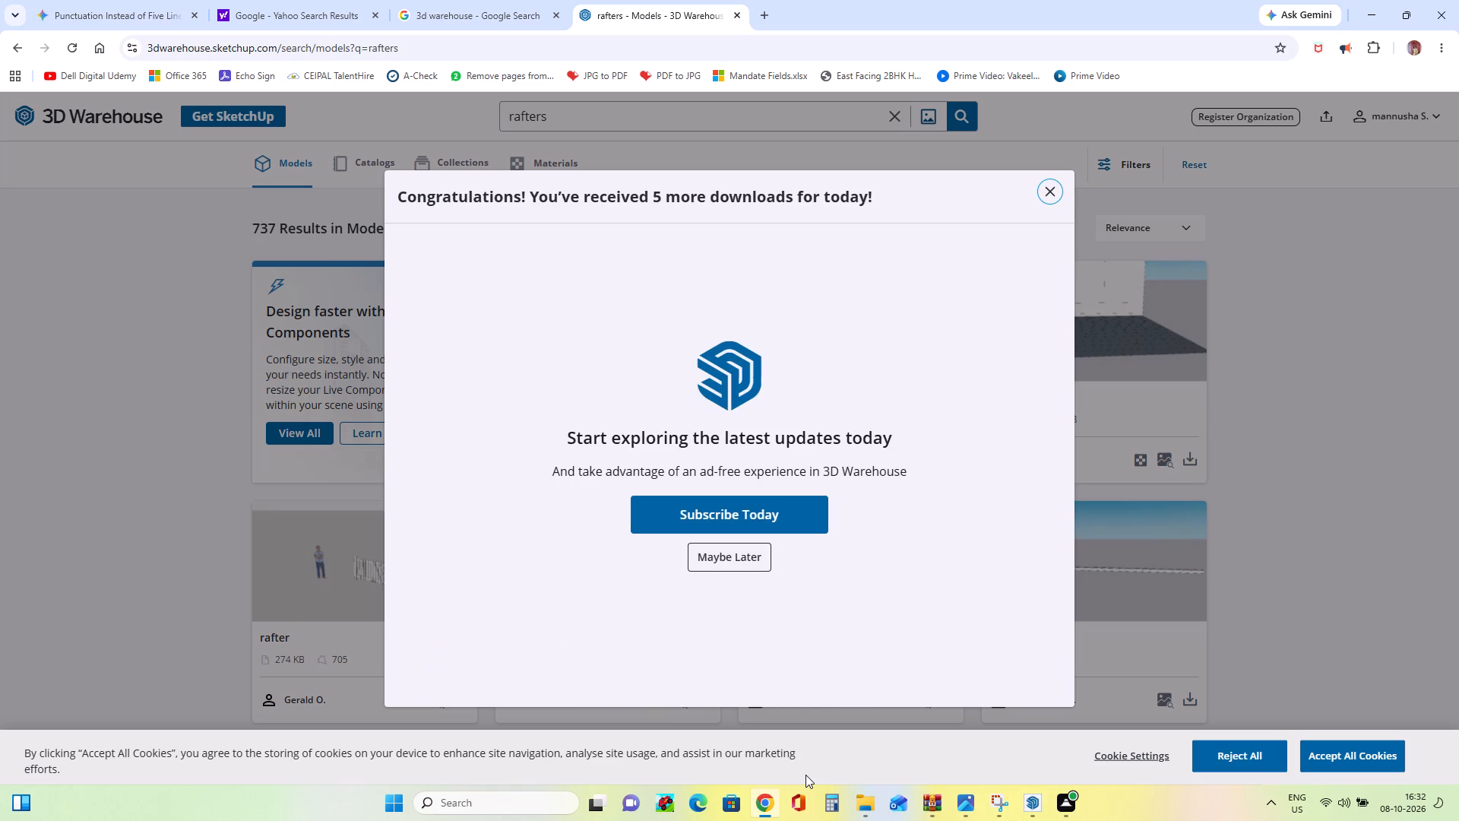
pyautogui.click(1043, 192)
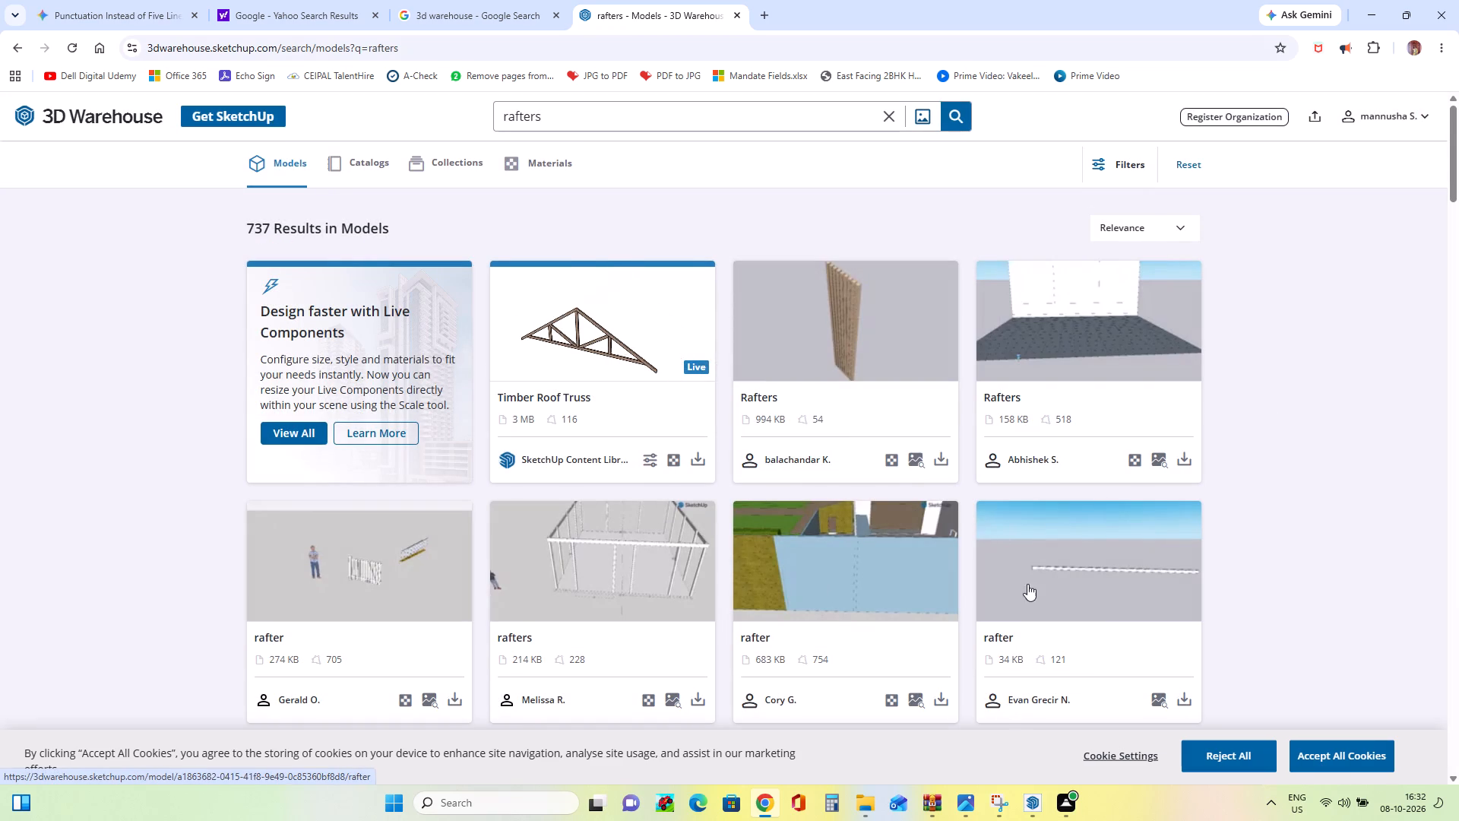
pyautogui.click(941, 461)
pyautogui.click(972, 505)
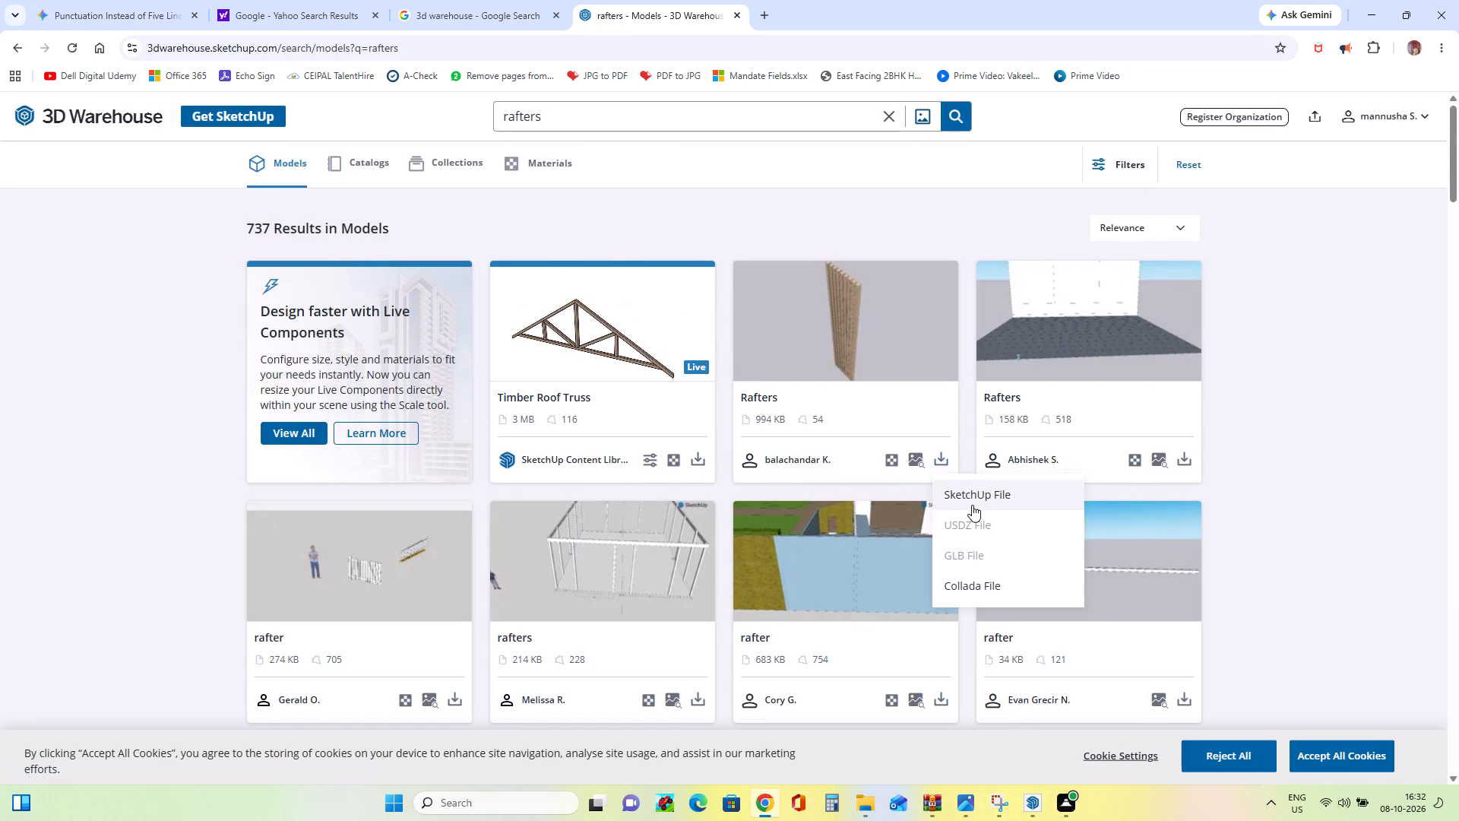
# Return to SketchUp, import Component_239 from Downloads and place it on the ground in front of the reference image.
pyautogui.click(1369, 14)
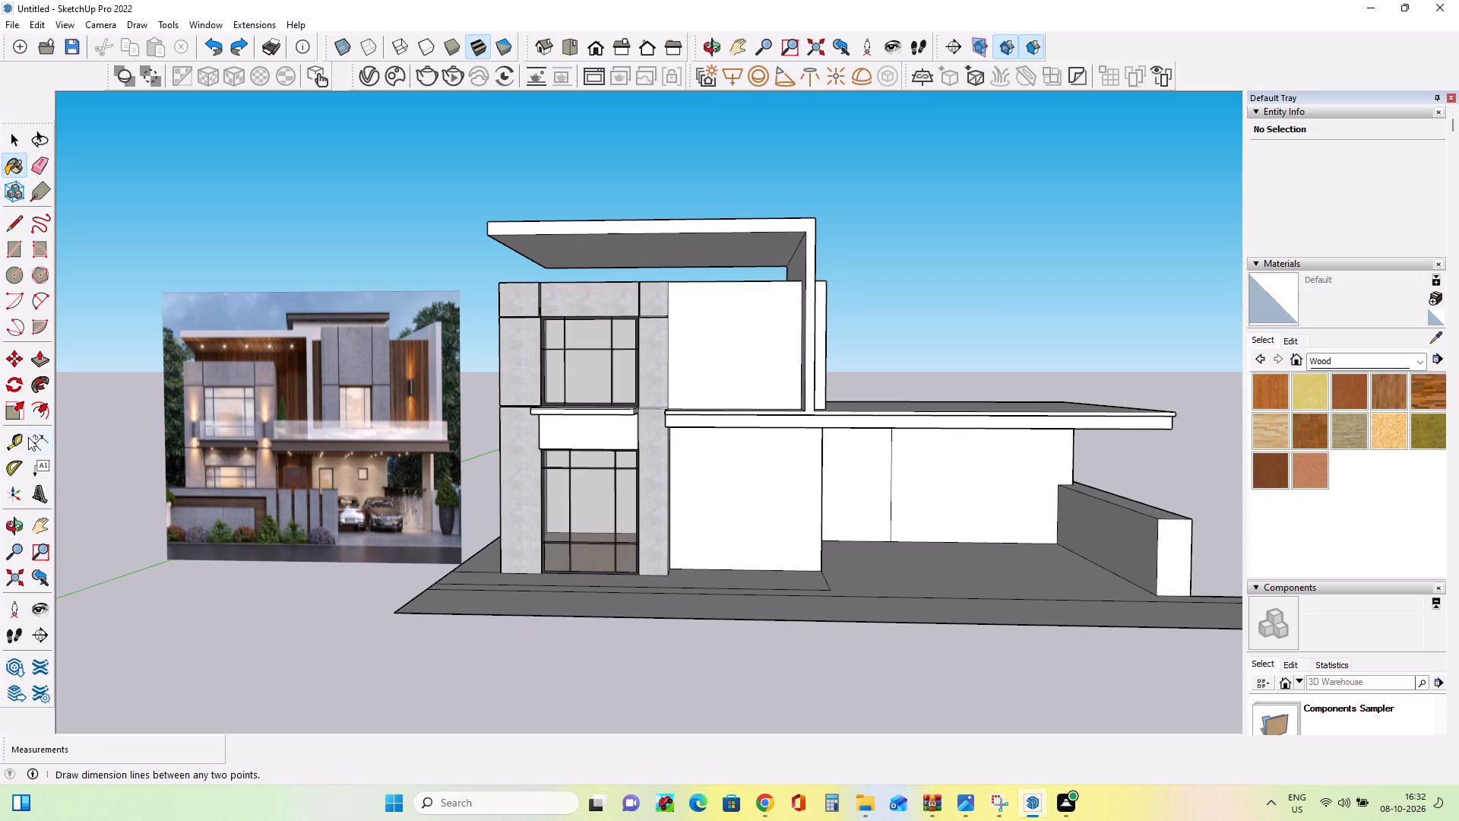
pyautogui.click(15, 24)
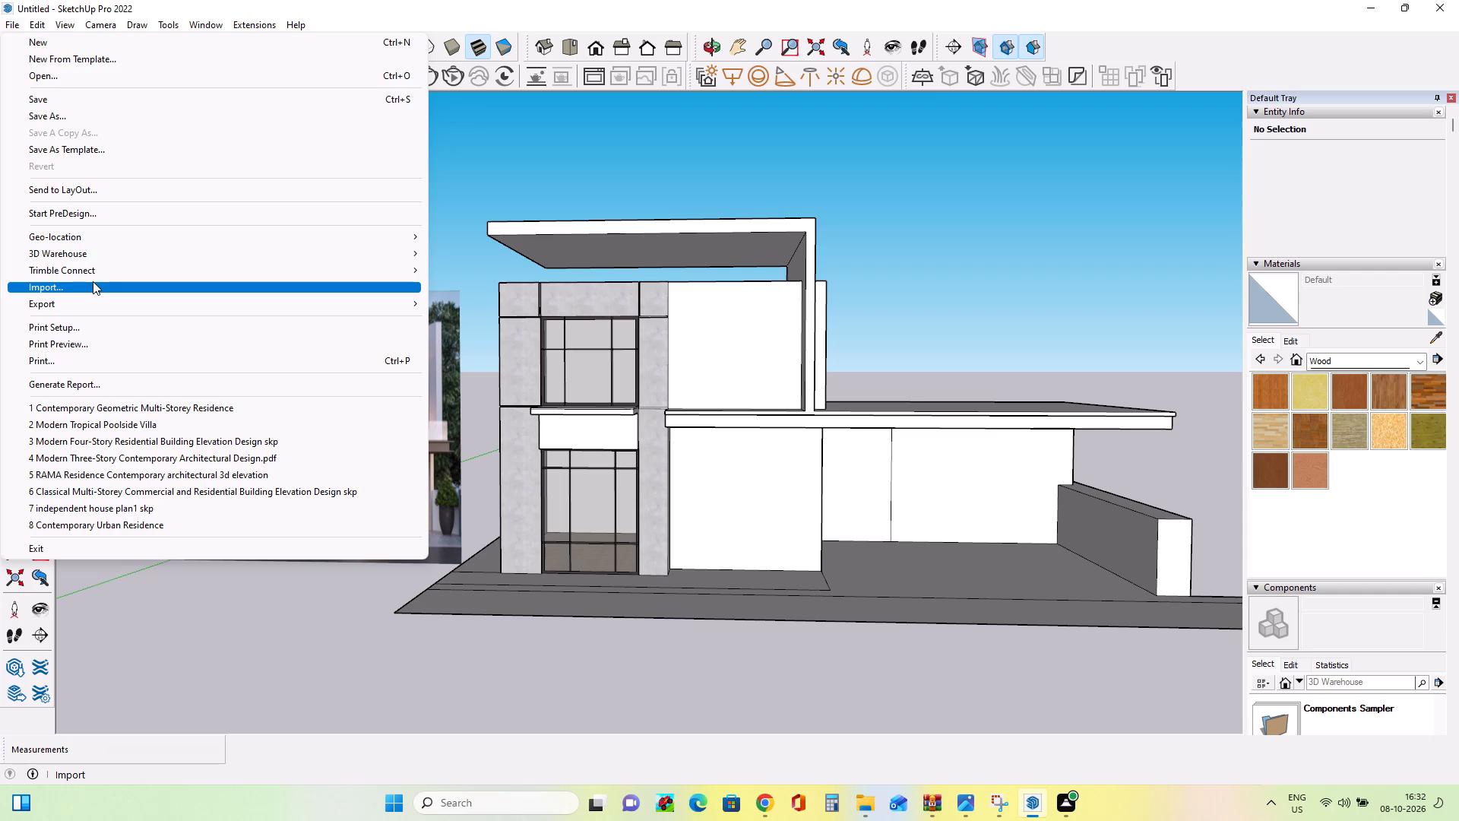
pyautogui.click(93, 281)
pyautogui.click(647, 341)
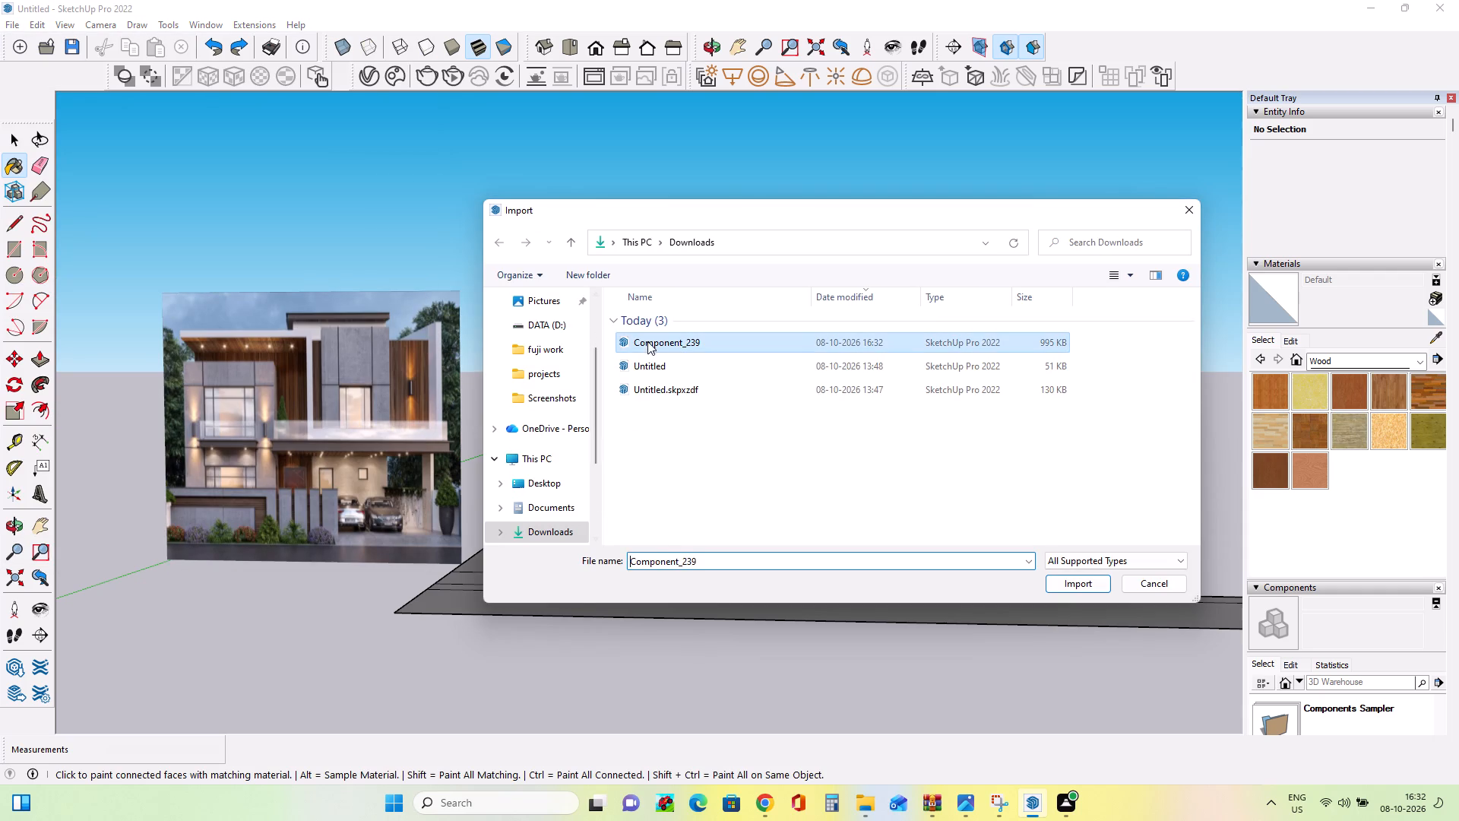
pyautogui.click(1085, 582)
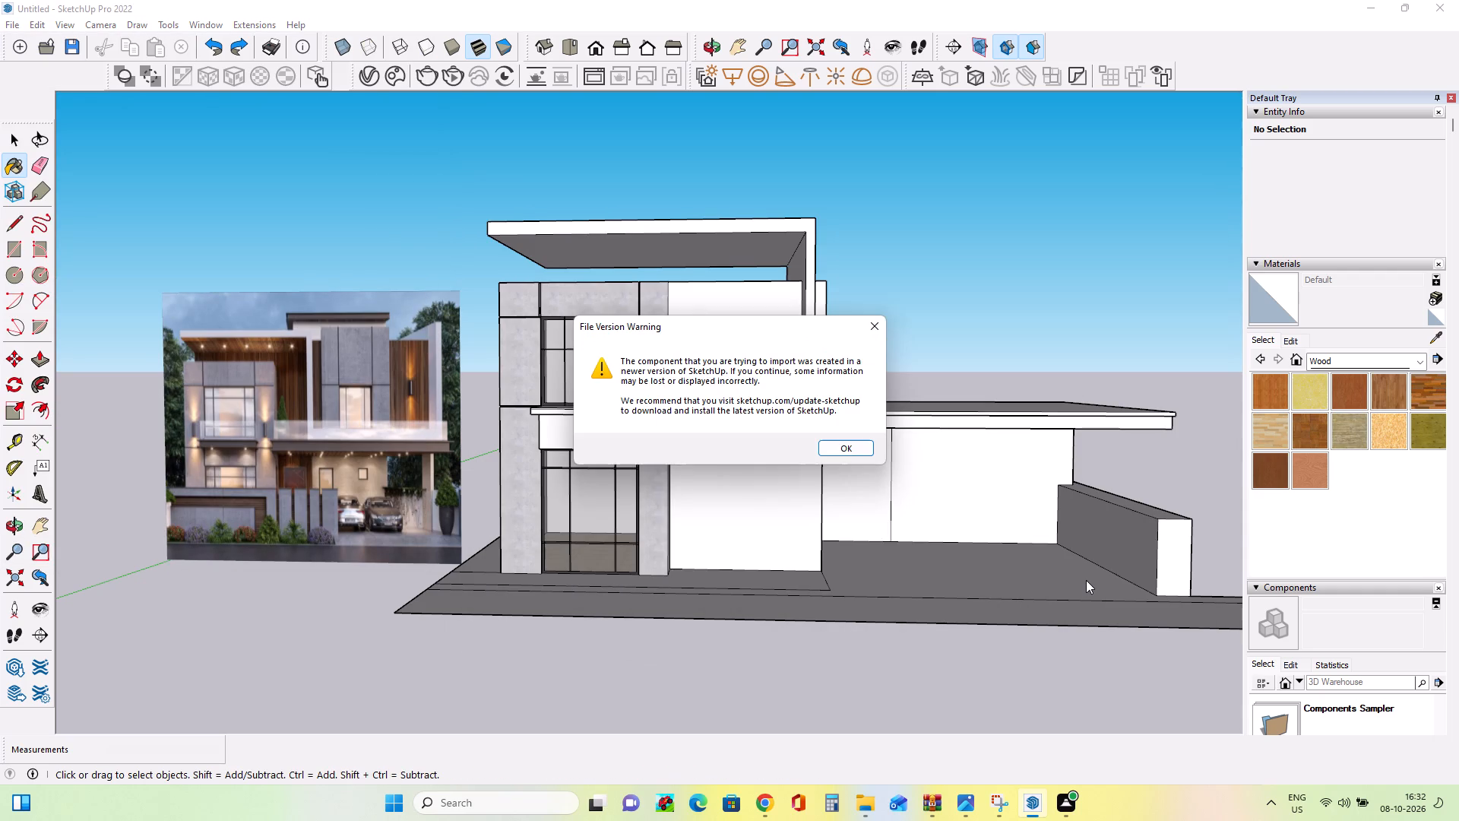
pyautogui.click(855, 449)
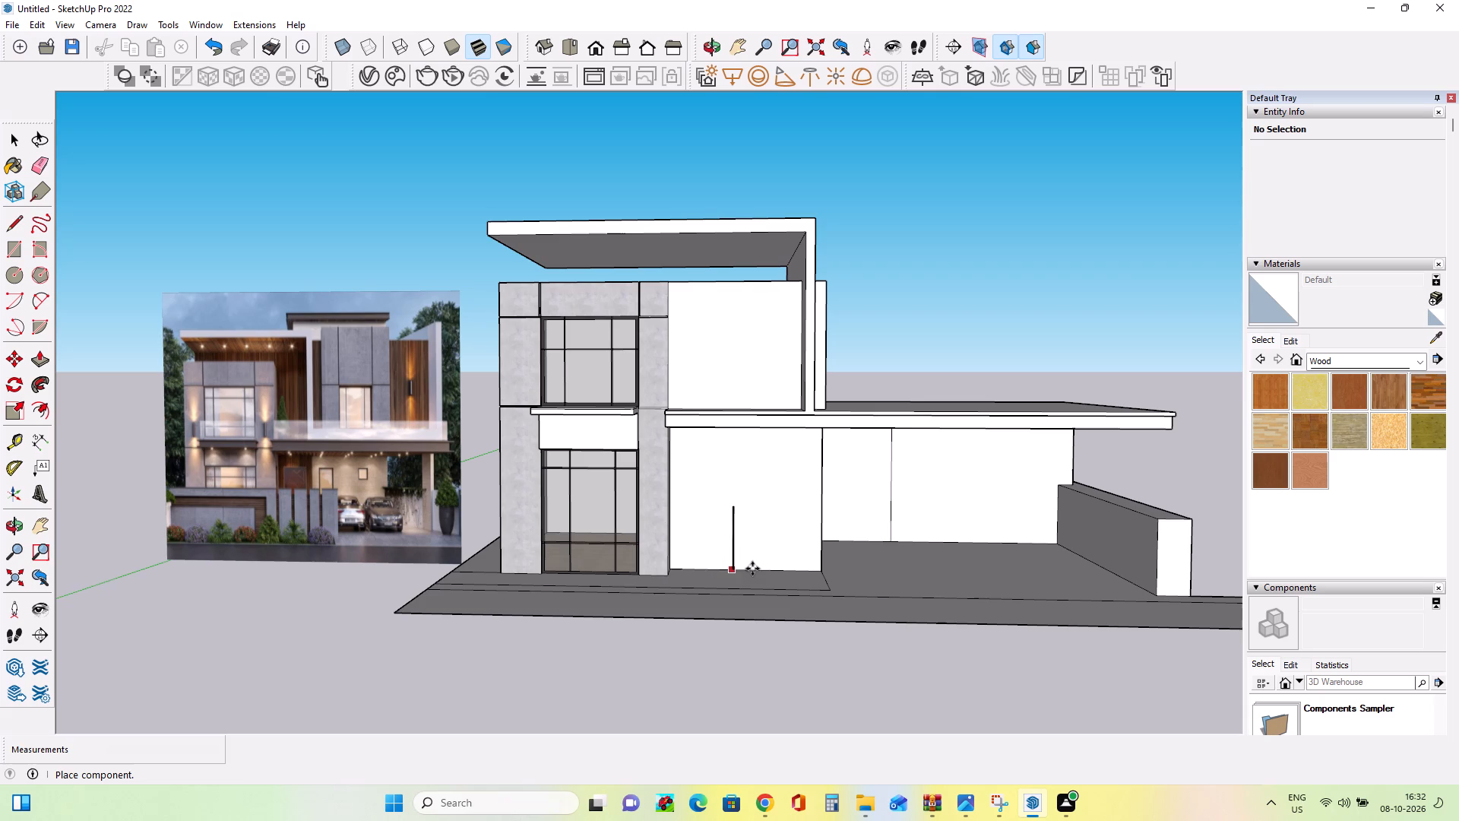
pyautogui.moveTo(597, 619); pyautogui.dragTo(676, 687, button='middle')
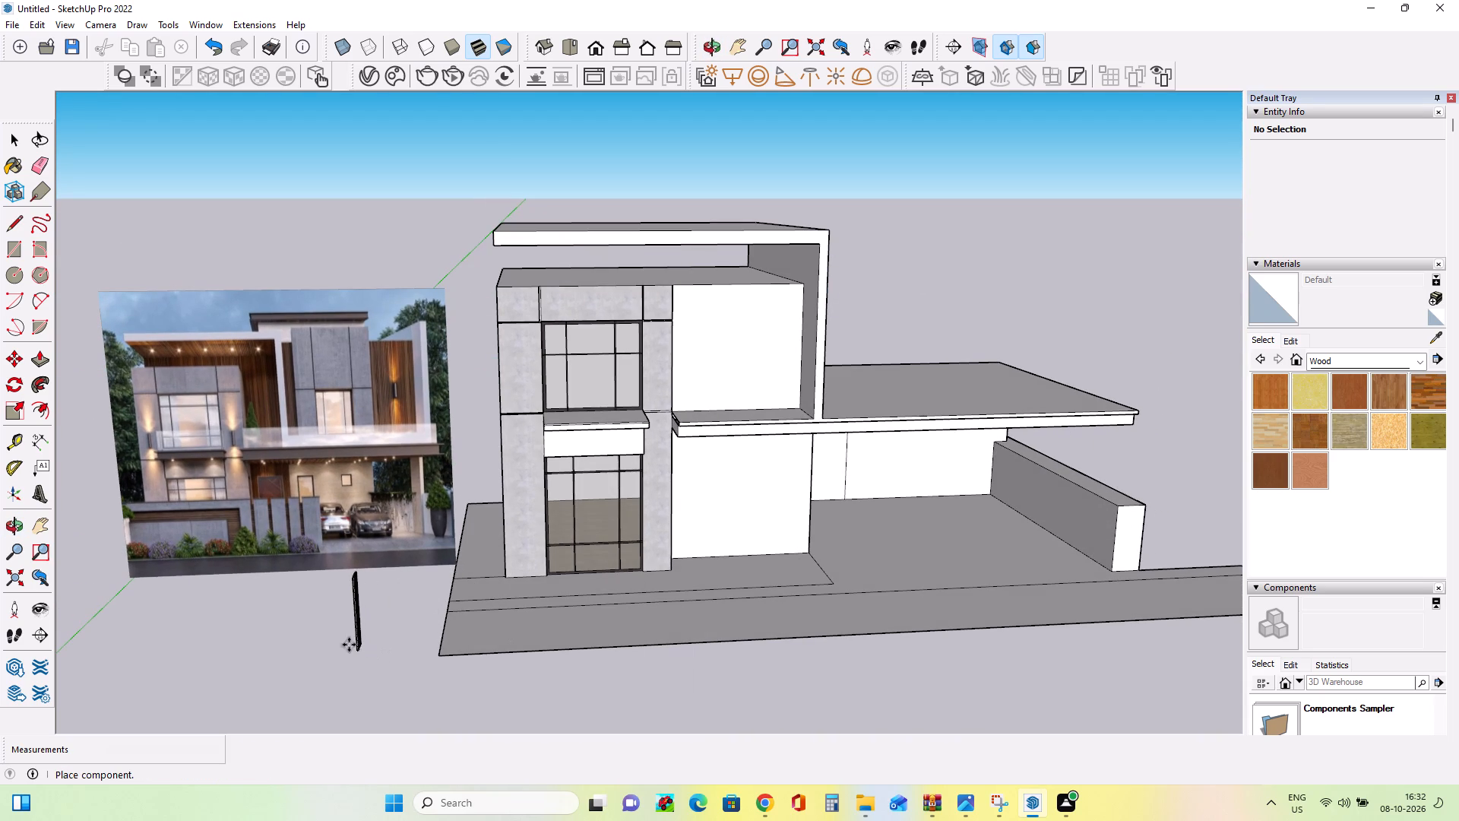
pyautogui.click(299, 627)
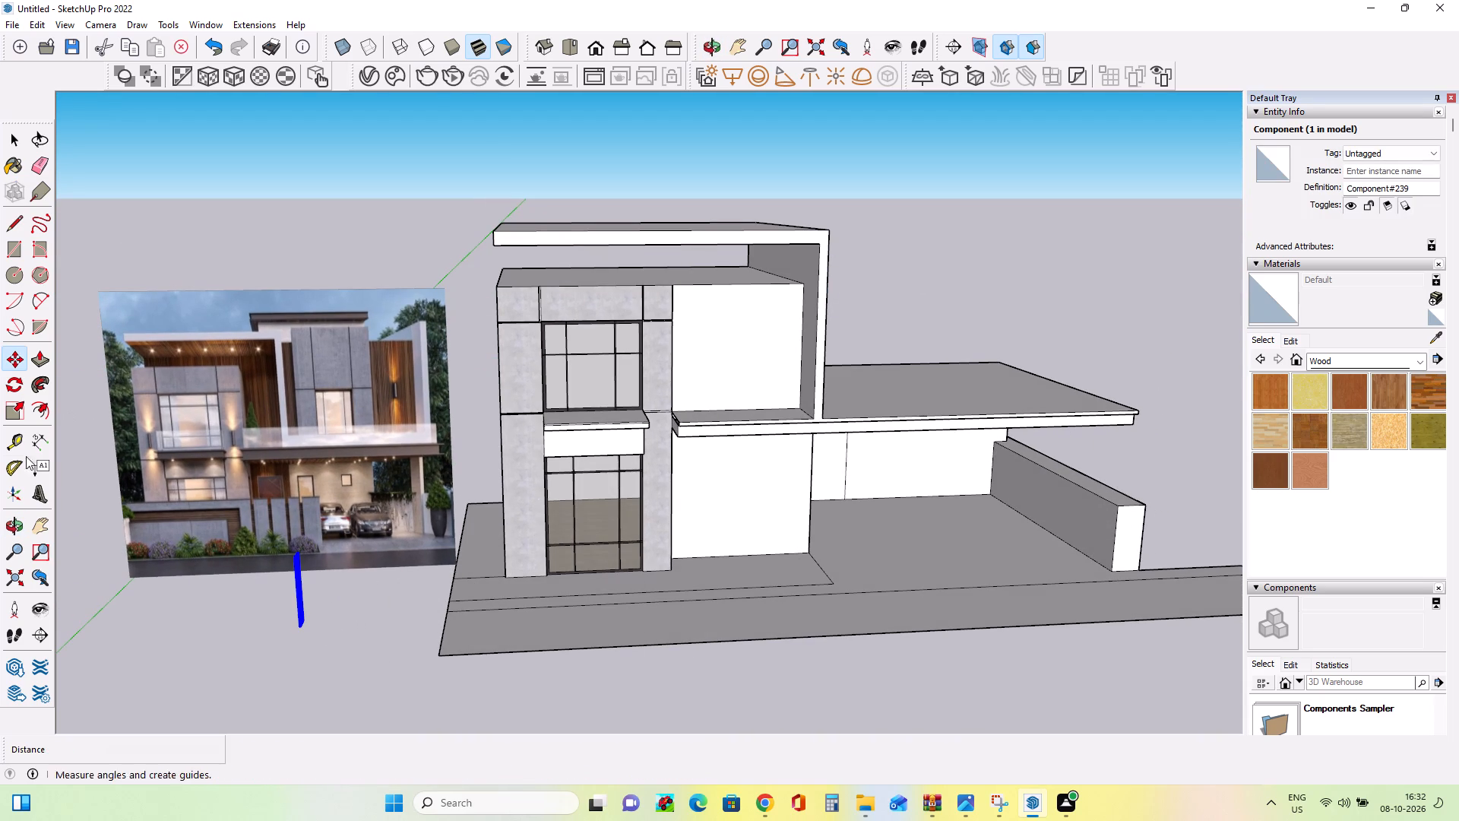
# Rotate the imported rafter component 90 degrees on the ground plane so its slats face the front.
pyautogui.click(17, 379)
pyautogui.click(309, 666)
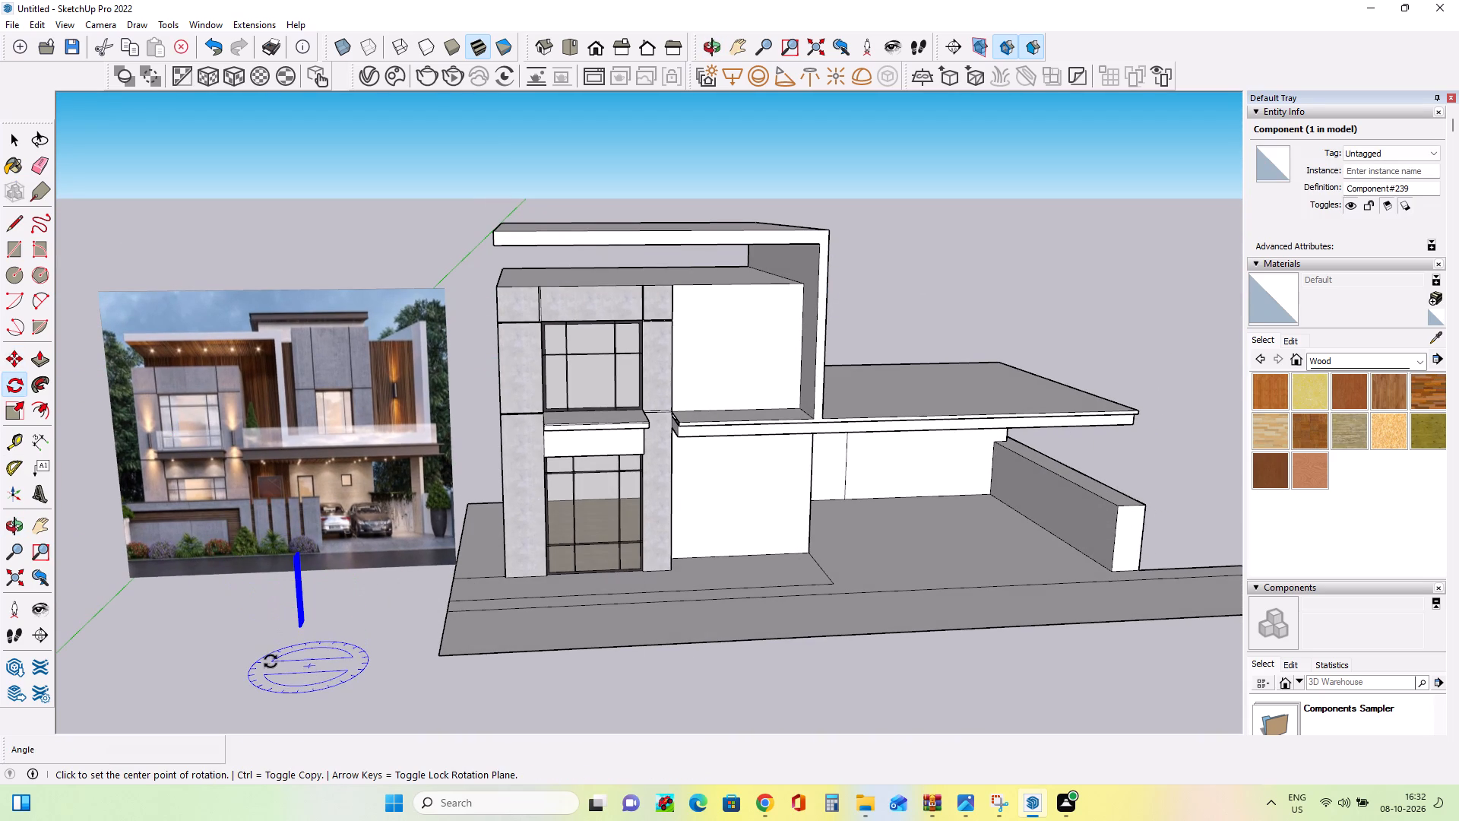
pyautogui.click(215, 674)
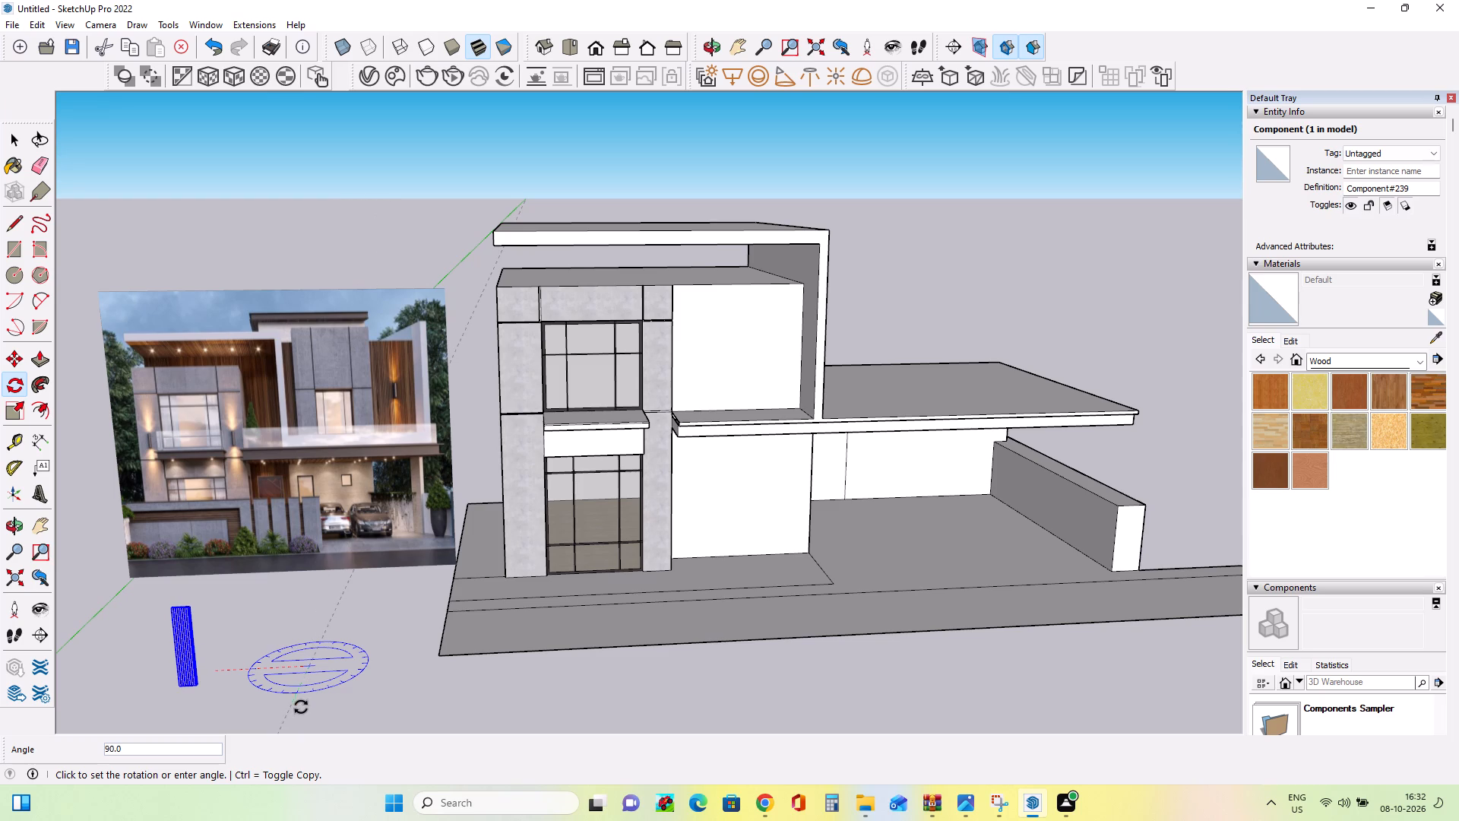
pyautogui.click(287, 705)
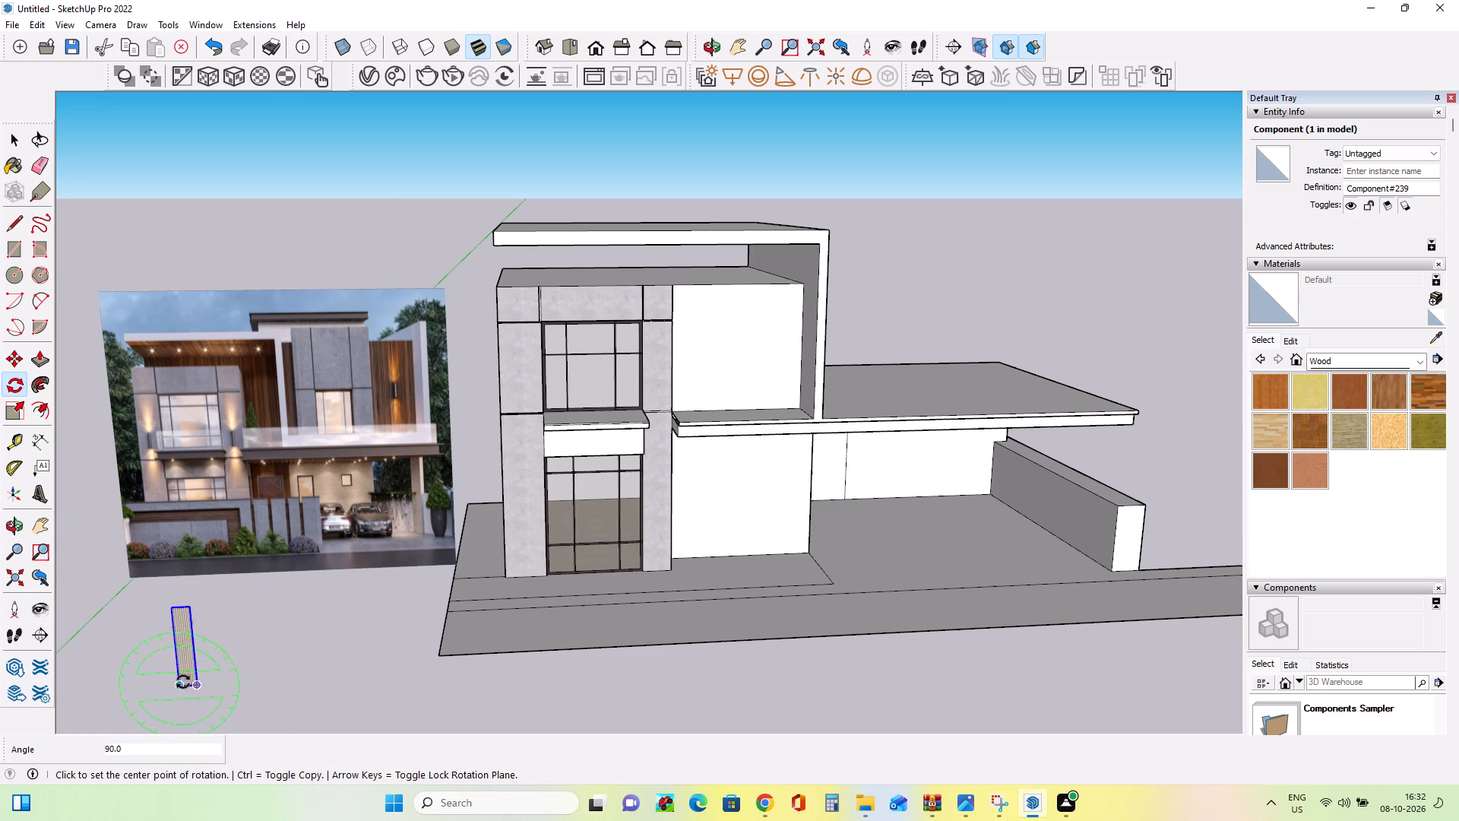
# Explode the imported rafter component into its separate slats.
pyautogui.click(21, 135)
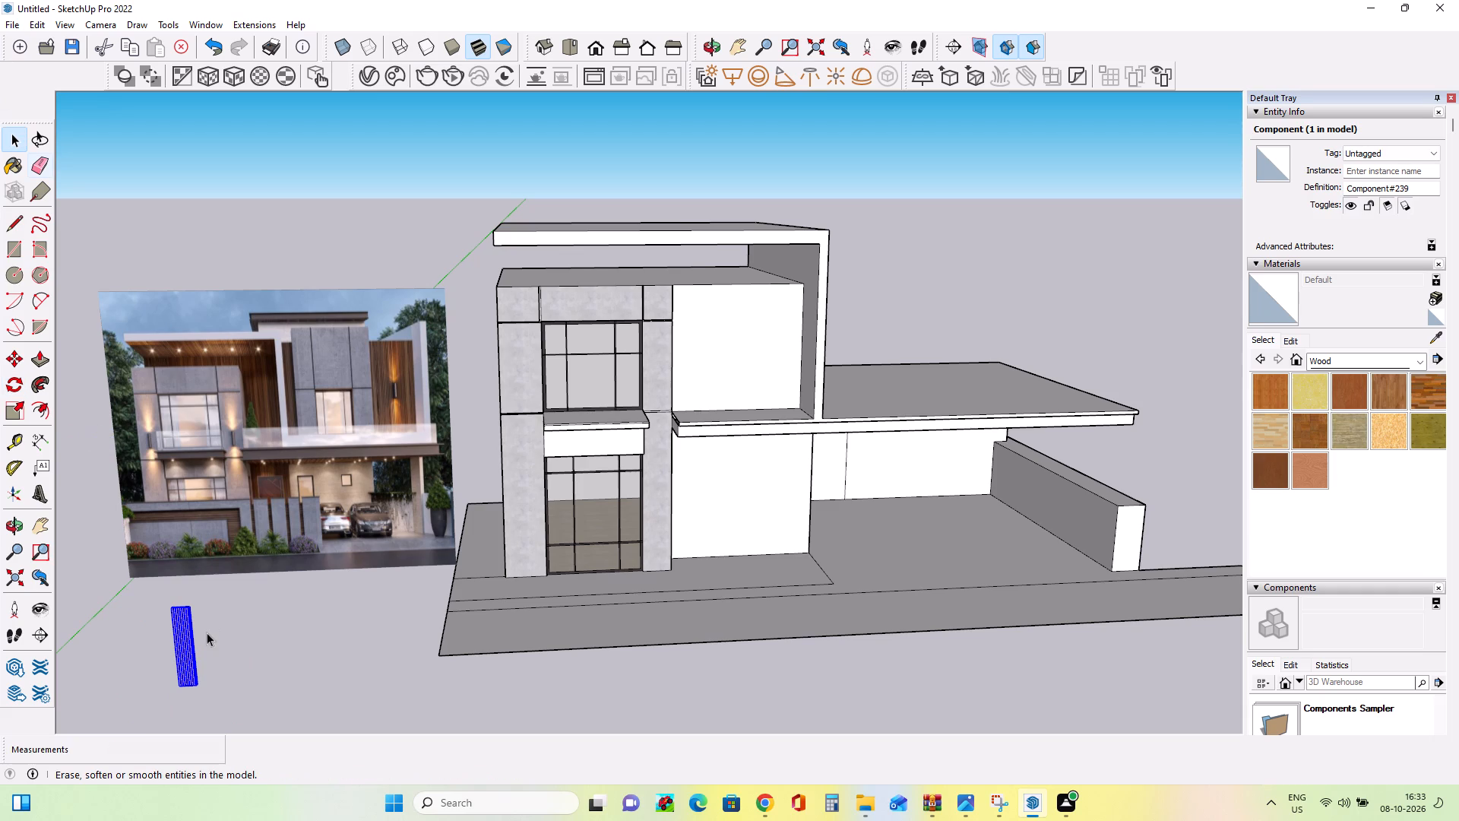
pyautogui.rightClick(176, 628)
pyautogui.rightClick(176, 628)
pyautogui.rightClick(176, 628)
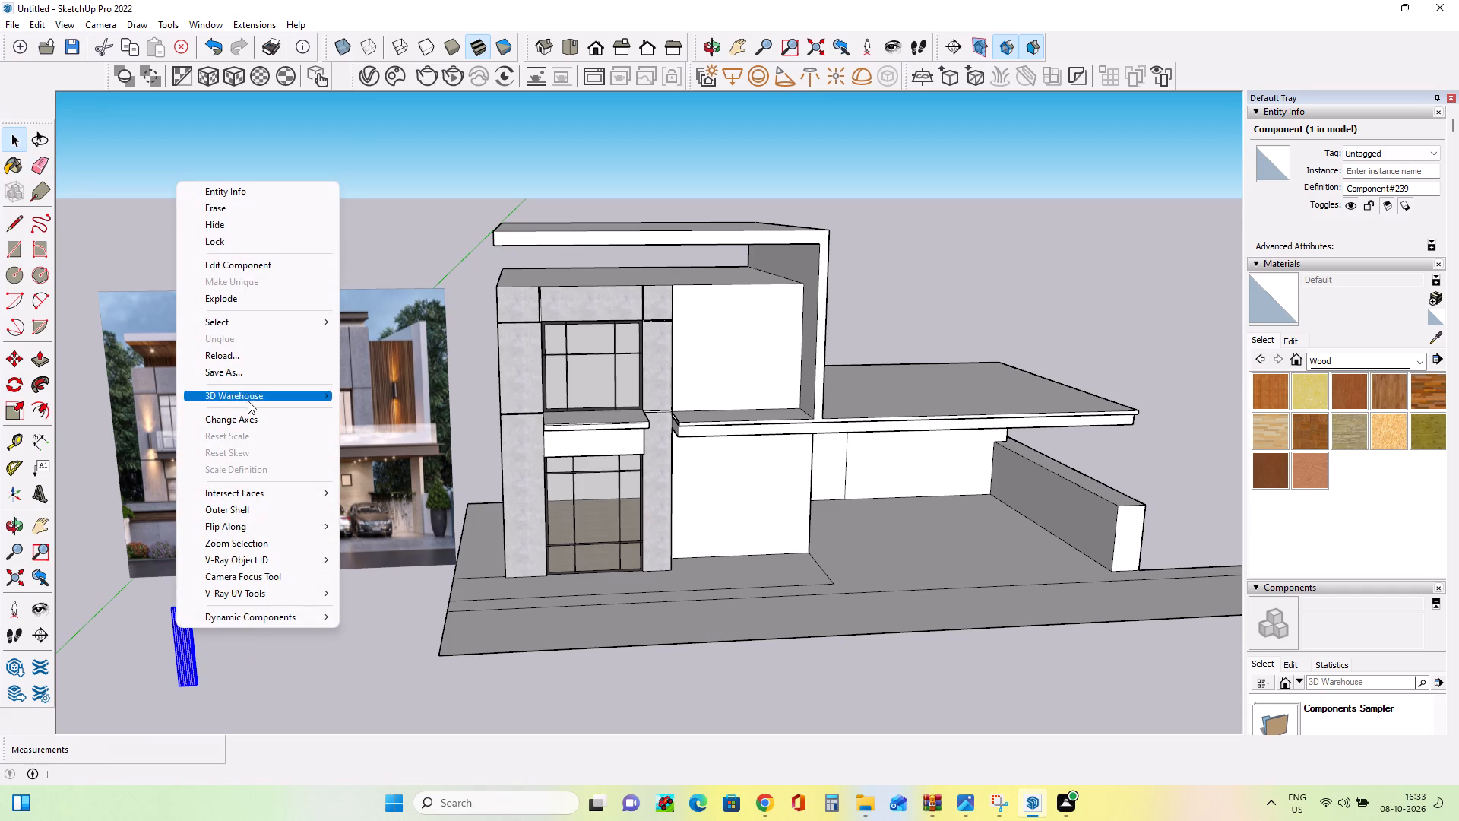
pyautogui.click(252, 304)
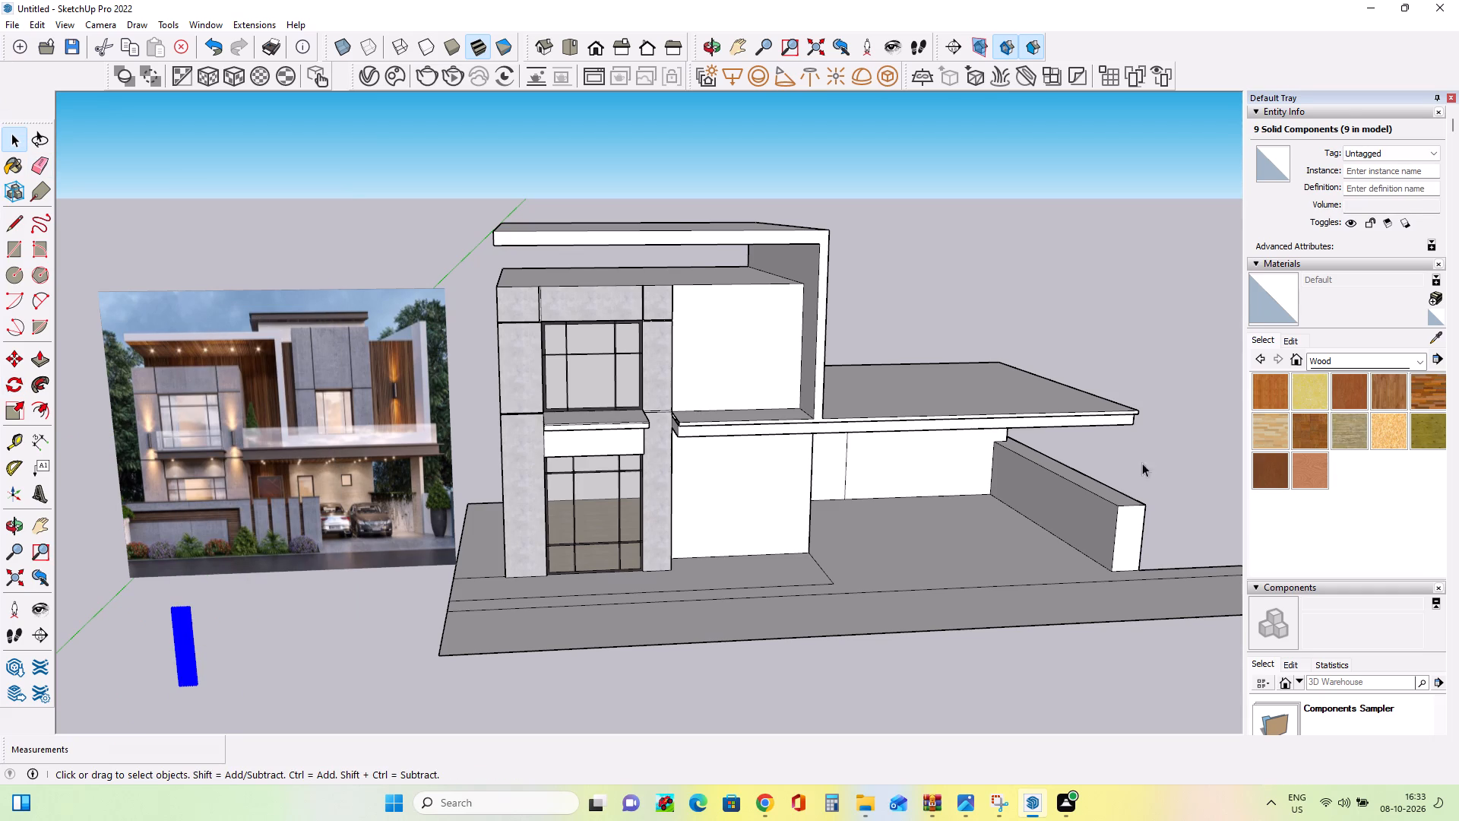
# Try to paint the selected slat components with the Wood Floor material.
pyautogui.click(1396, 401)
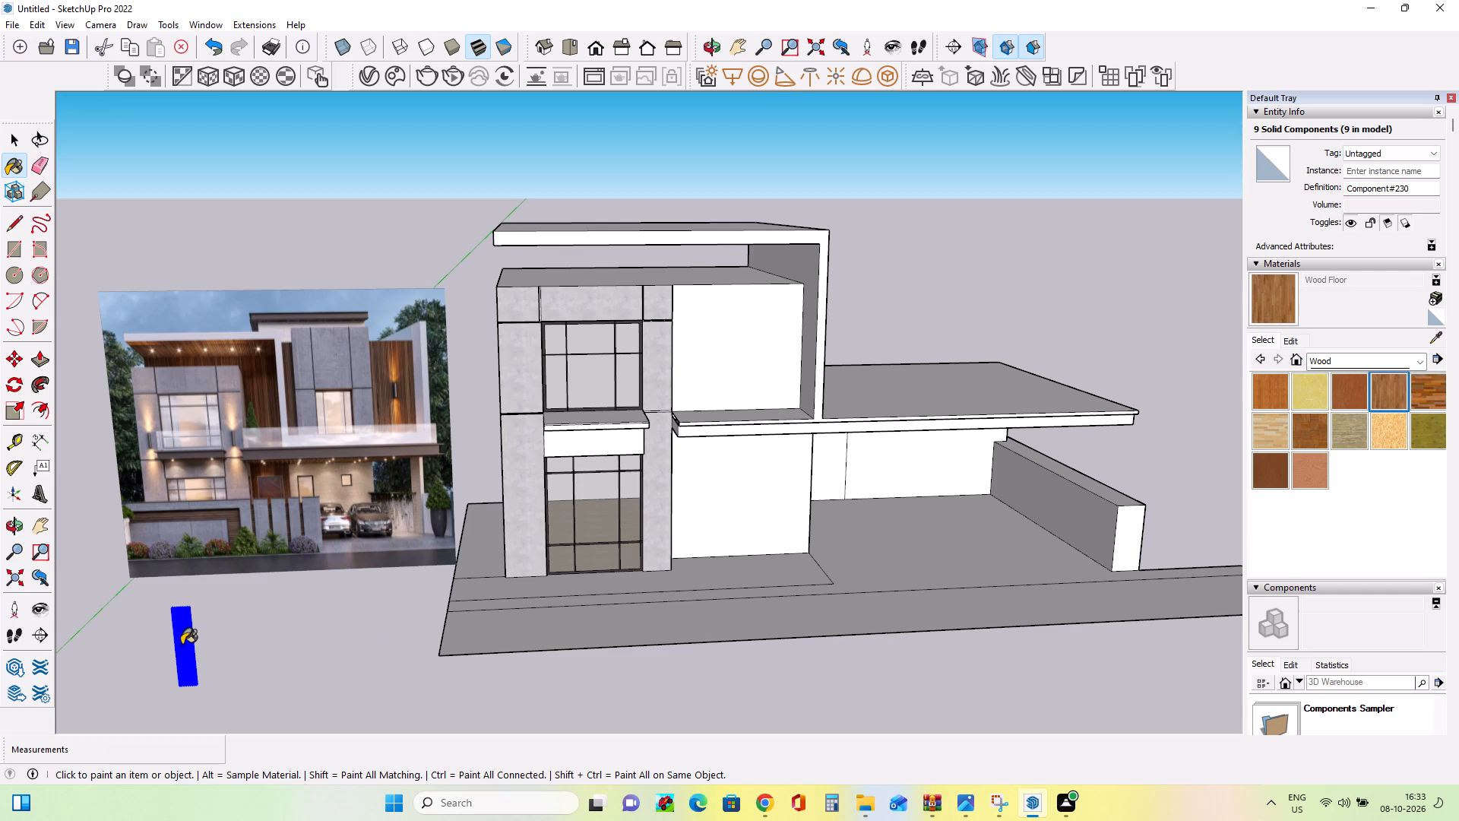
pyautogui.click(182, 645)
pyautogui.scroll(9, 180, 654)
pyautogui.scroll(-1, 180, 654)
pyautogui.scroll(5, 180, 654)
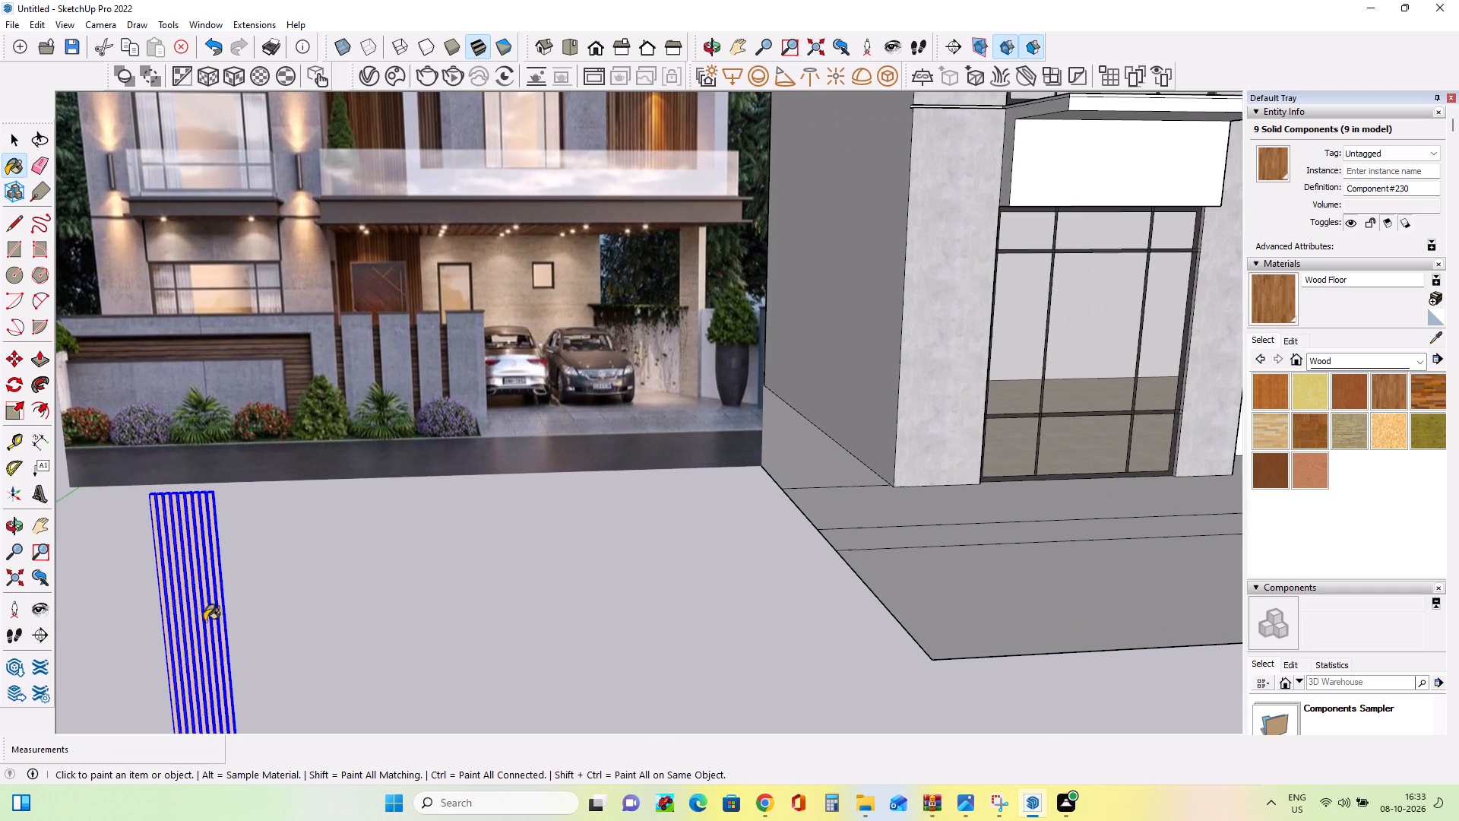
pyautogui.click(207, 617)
# Explode the slat components into plain geometry and paint their faces with Wood Floor.
pyautogui.rightClick(208, 604)
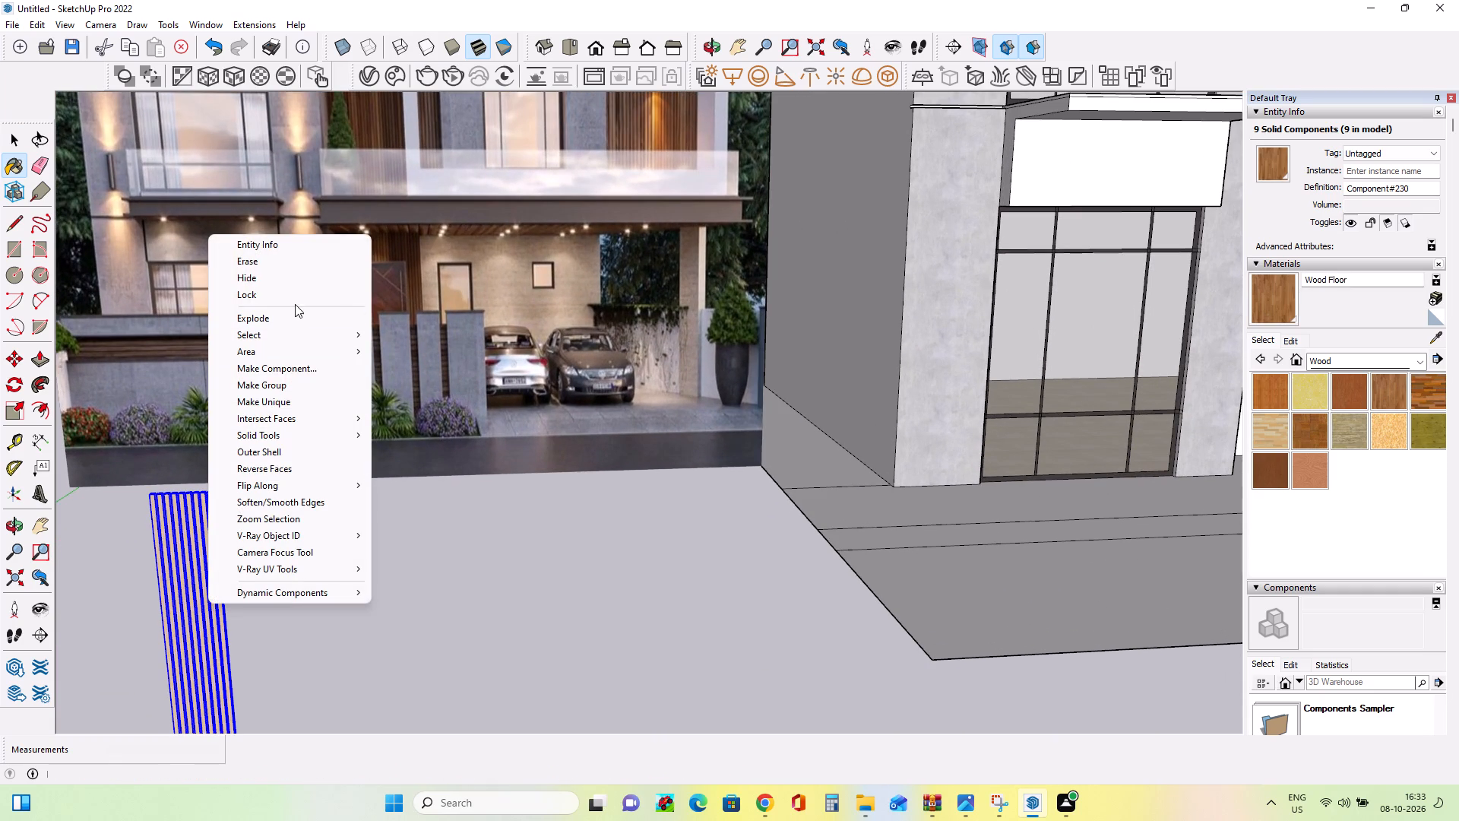
pyautogui.click(292, 320)
pyautogui.click(195, 617)
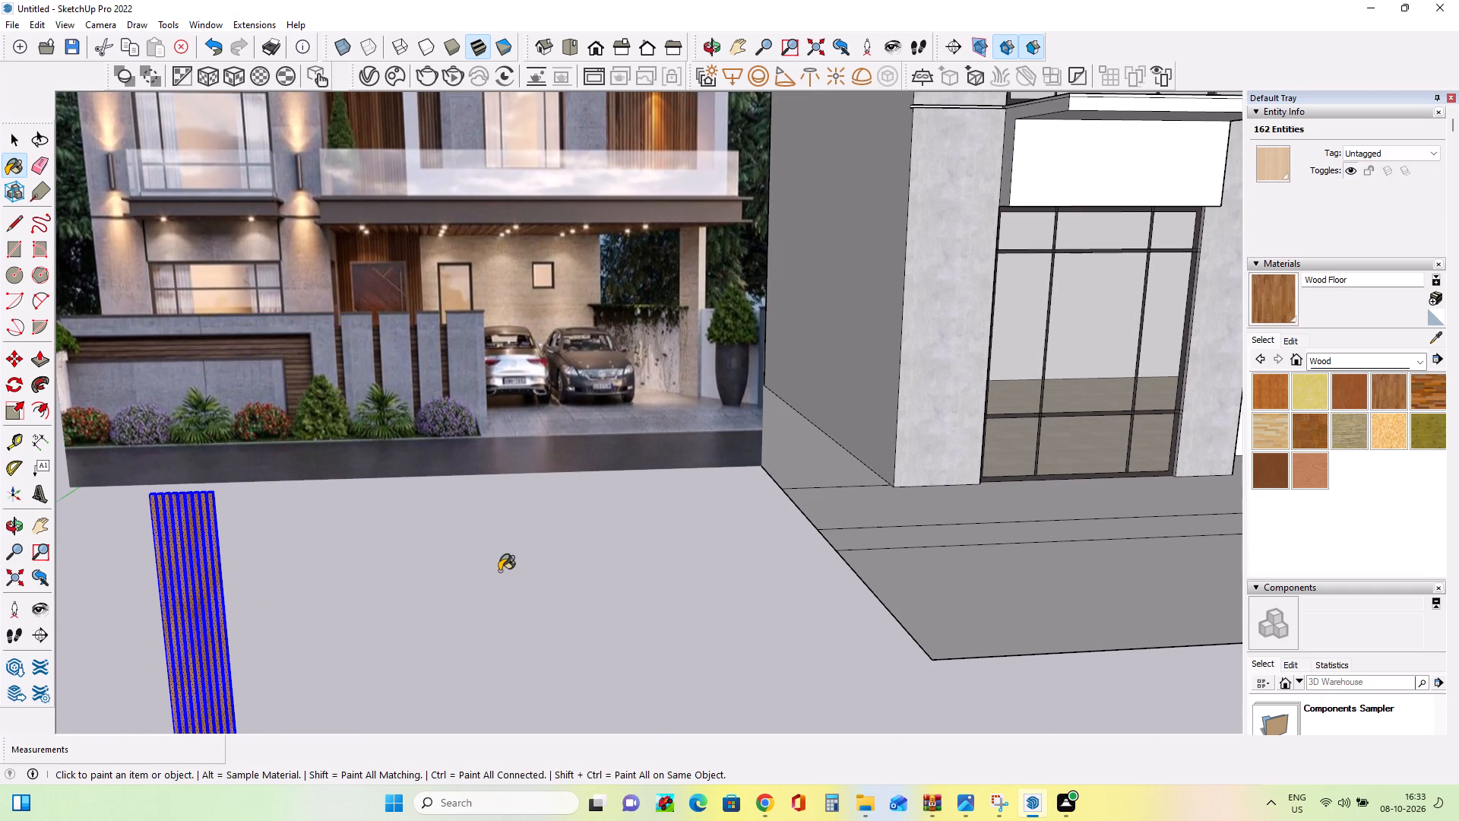
# Copy the Wood Floor slat panel from beside the reference image onto the porch in front of the recessed ground-floor wall.
pyautogui.scroll(-10, 499, 571)
pyautogui.moveTo(578, 664); pyautogui.dragTo(496, 664, button='middle')
pyautogui.scroll(1, 575, 666)
pyautogui.scroll(3, 415, 650)
pyautogui.click(14, 362)
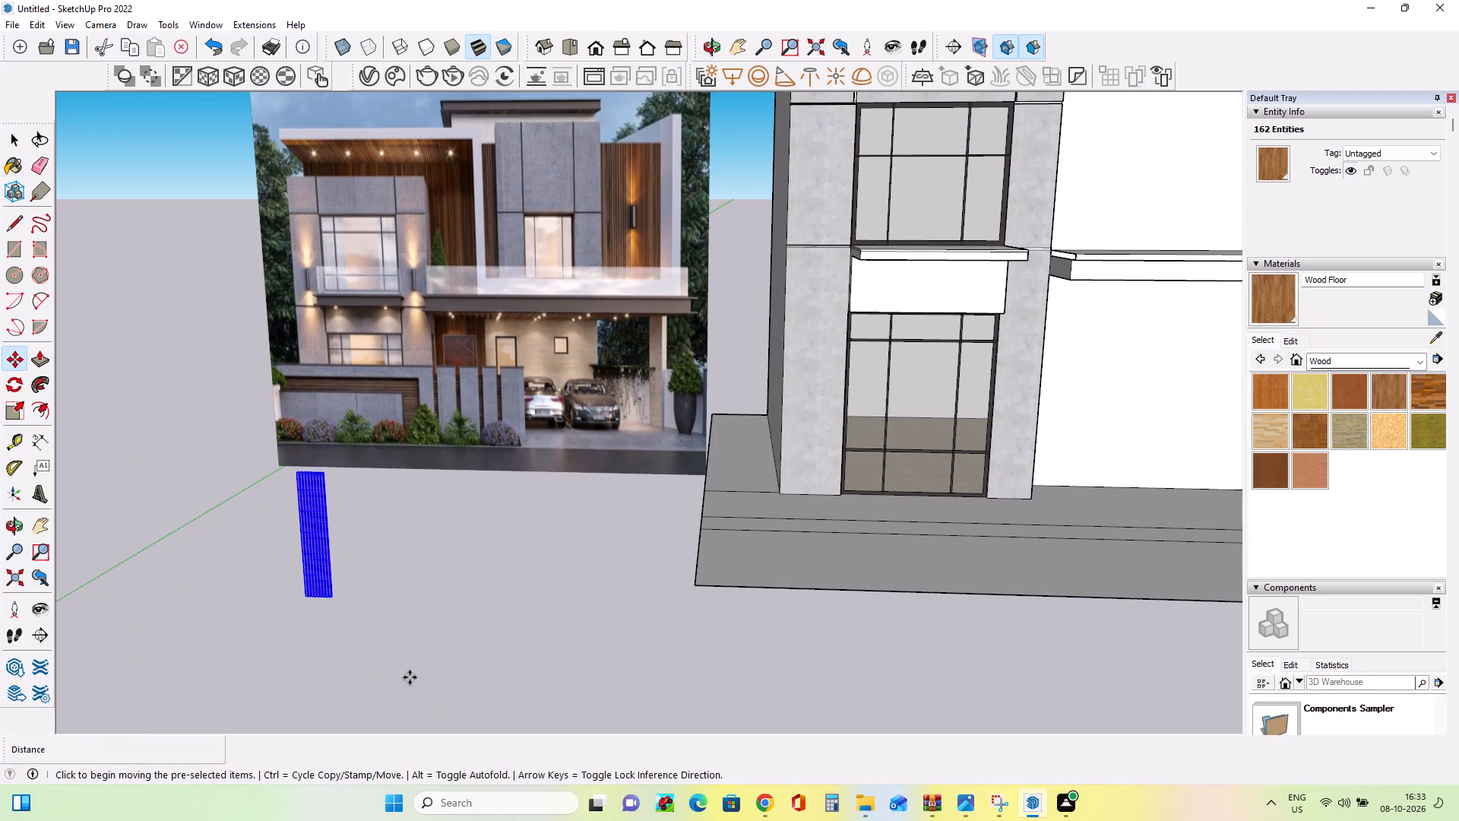
pyautogui.click(331, 604)
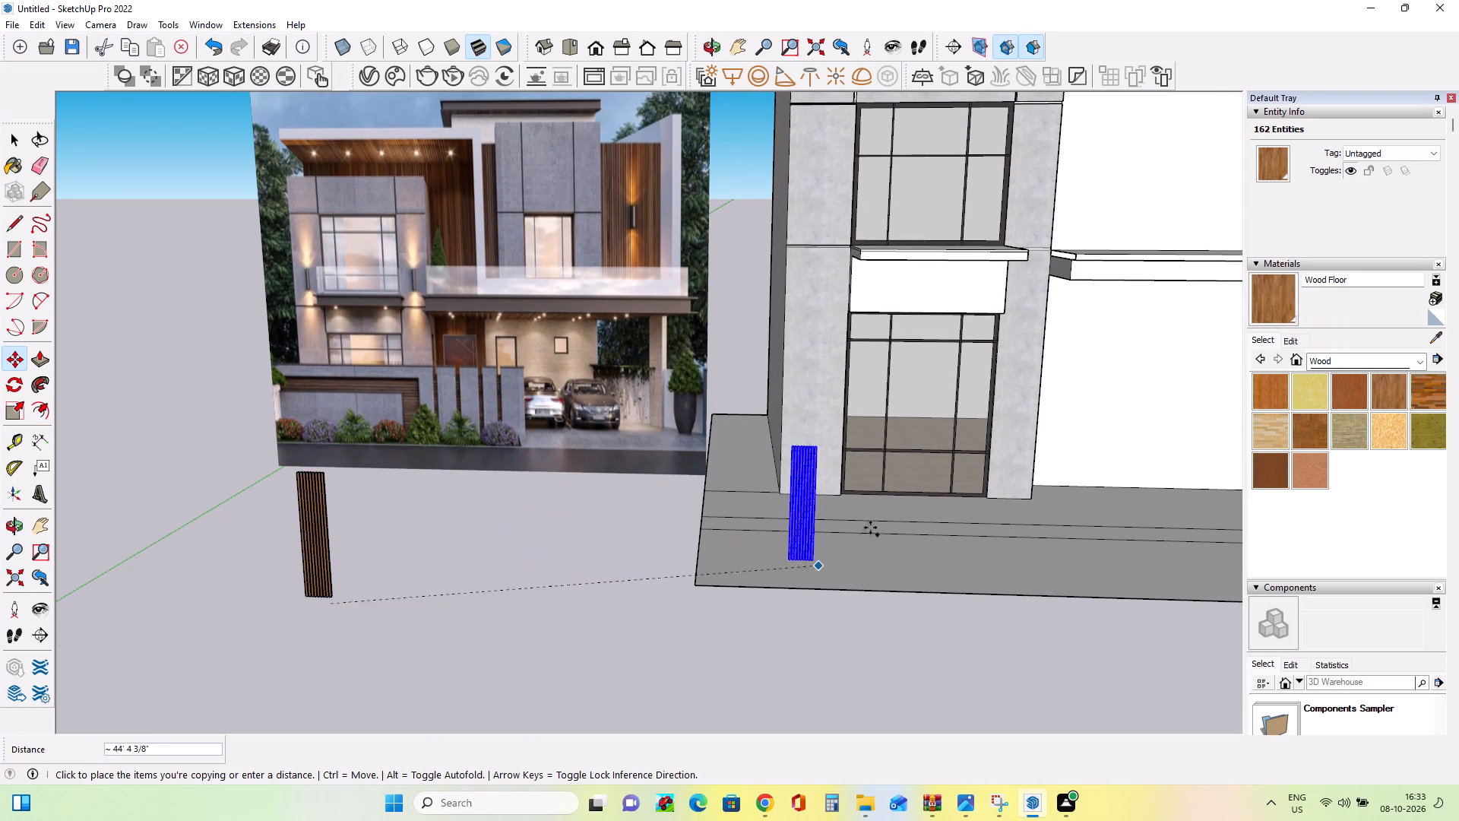
pyautogui.scroll(-8, 1068, 431)
pyautogui.moveTo(1125, 467); pyautogui.dragTo(1063, 456, button='middle')
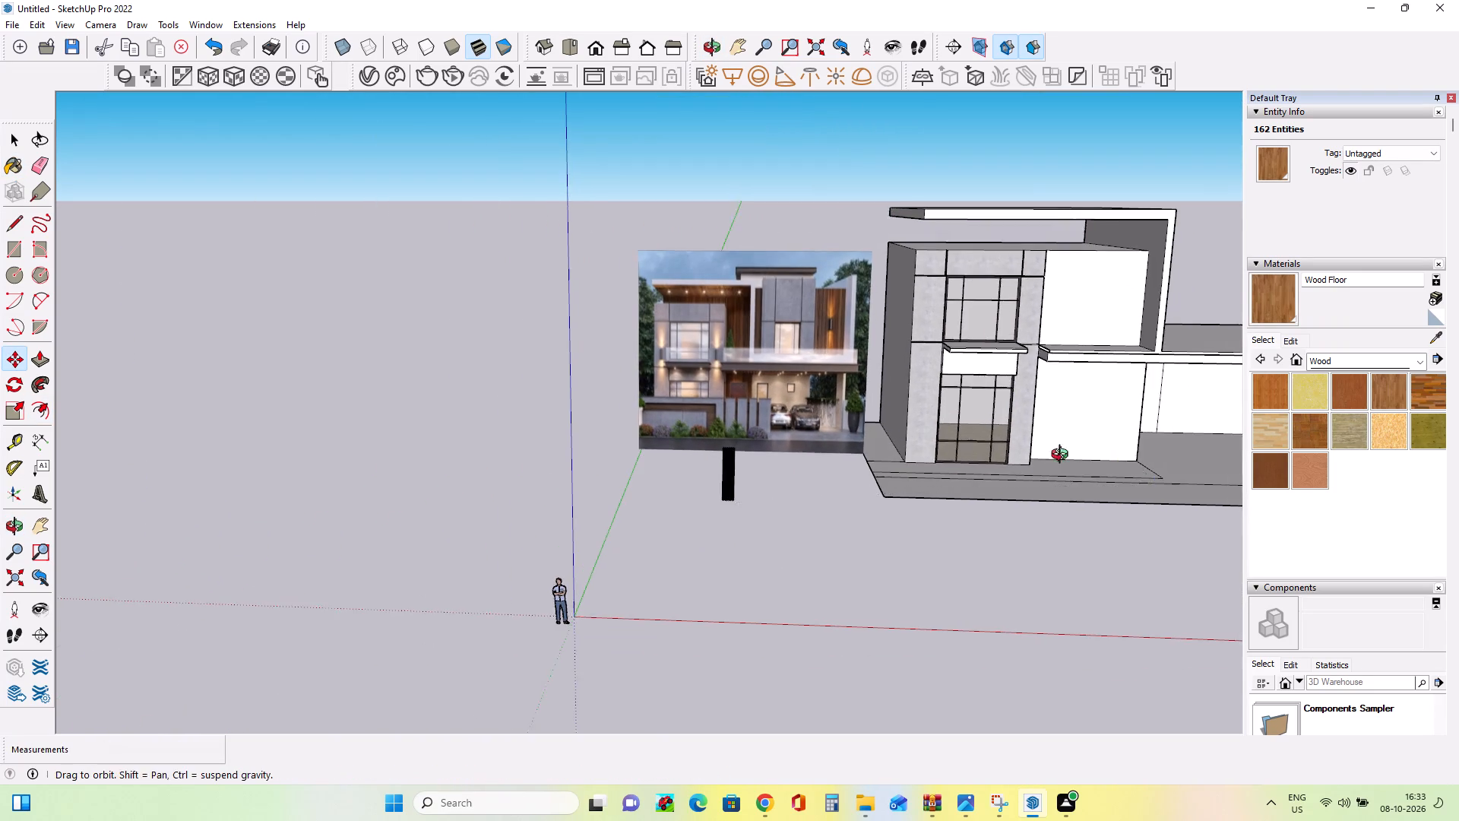
pyautogui.moveTo(1063, 456); pyautogui.dragTo(967, 446, button='middle')
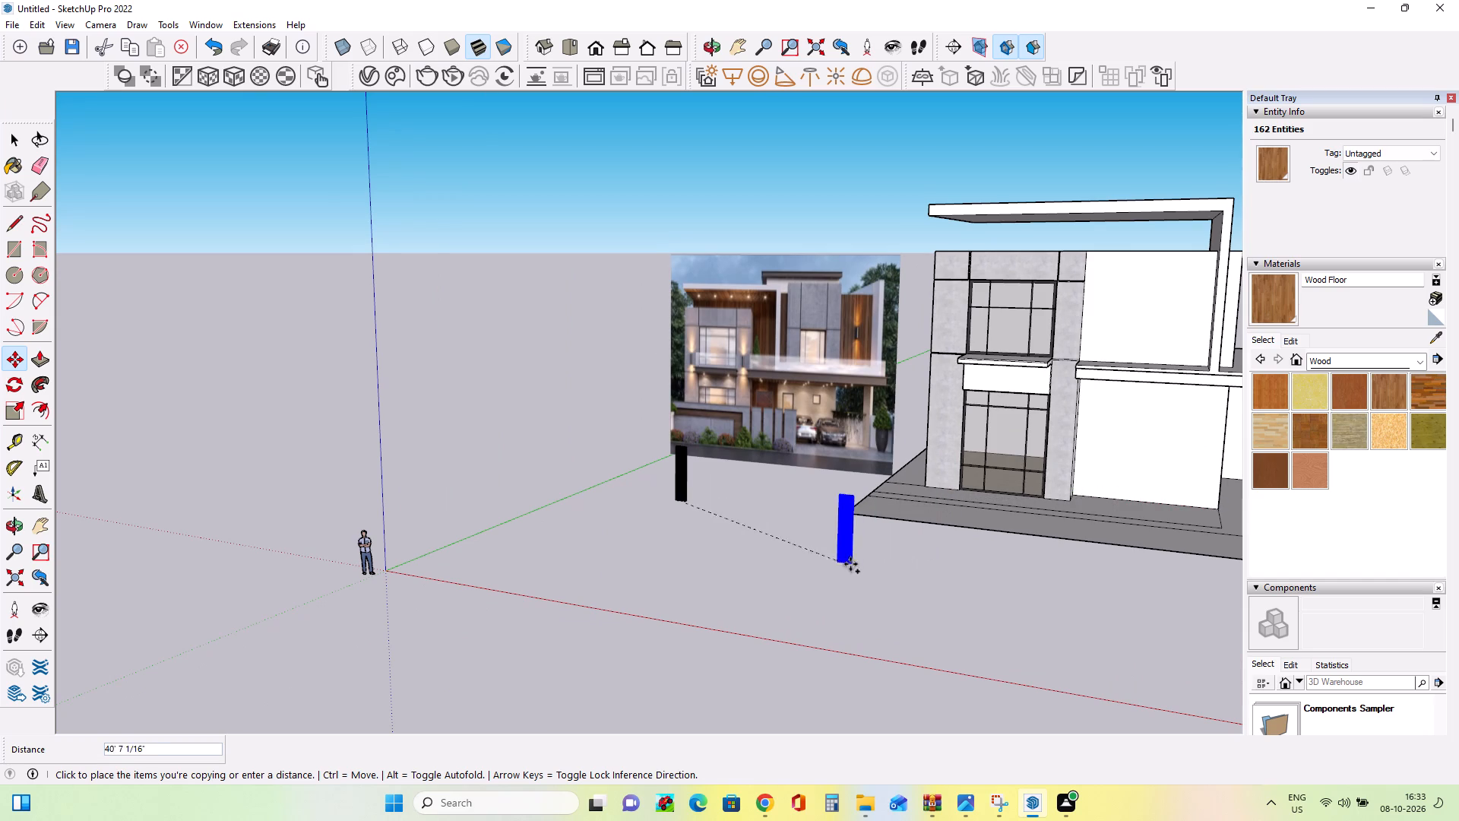
pyautogui.scroll(-6, 884, 546)
pyautogui.scroll(3, 1075, 497)
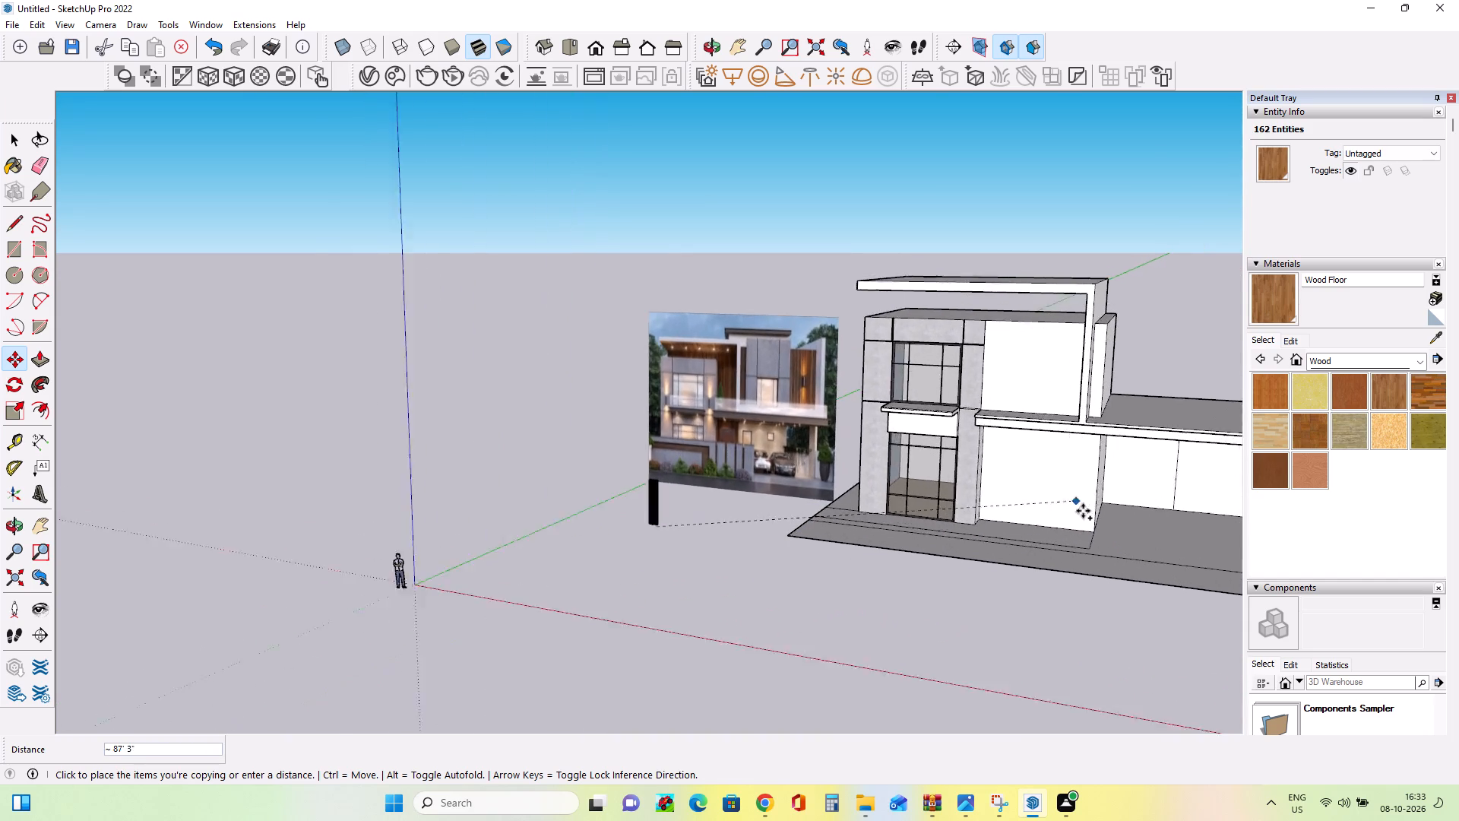
pyautogui.scroll(8, 1083, 511)
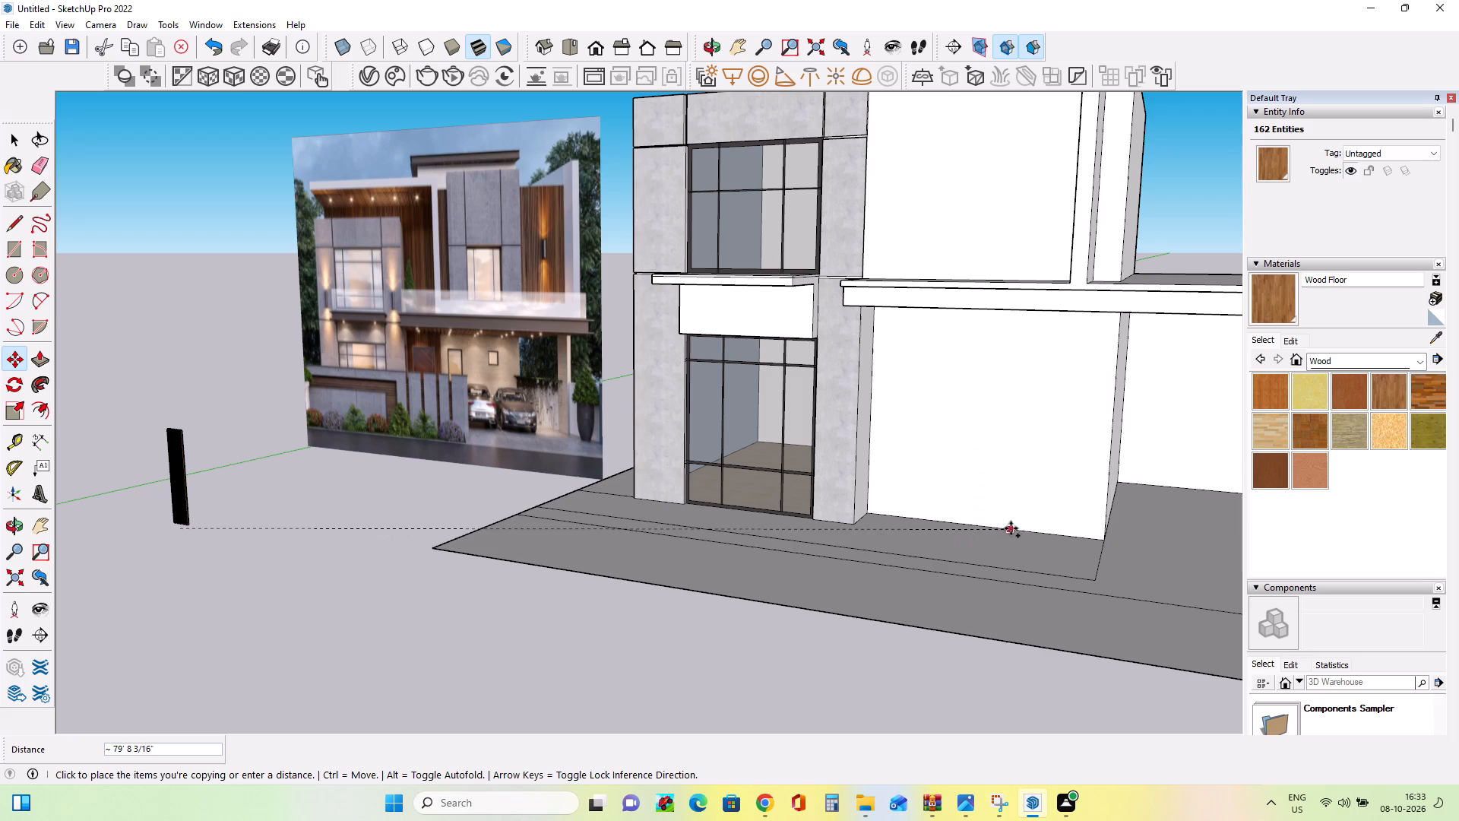
pyautogui.click(1026, 559)
# Scale the copied slat panel up uniformly from its upper corner until it nearly spans the ground-floor wall's height.
pyautogui.scroll(5, 1081, 580)
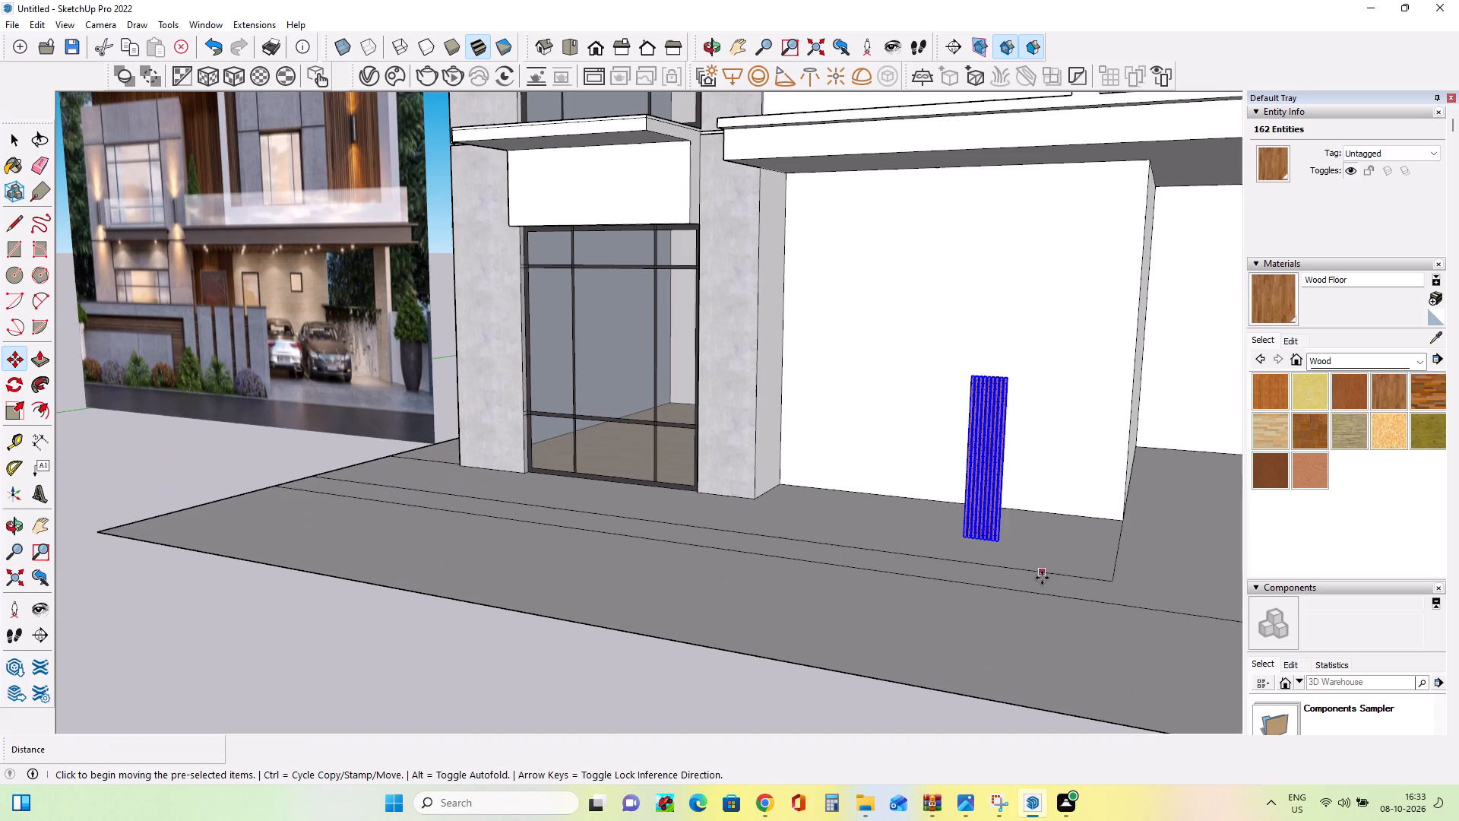
pyautogui.click(12, 412)
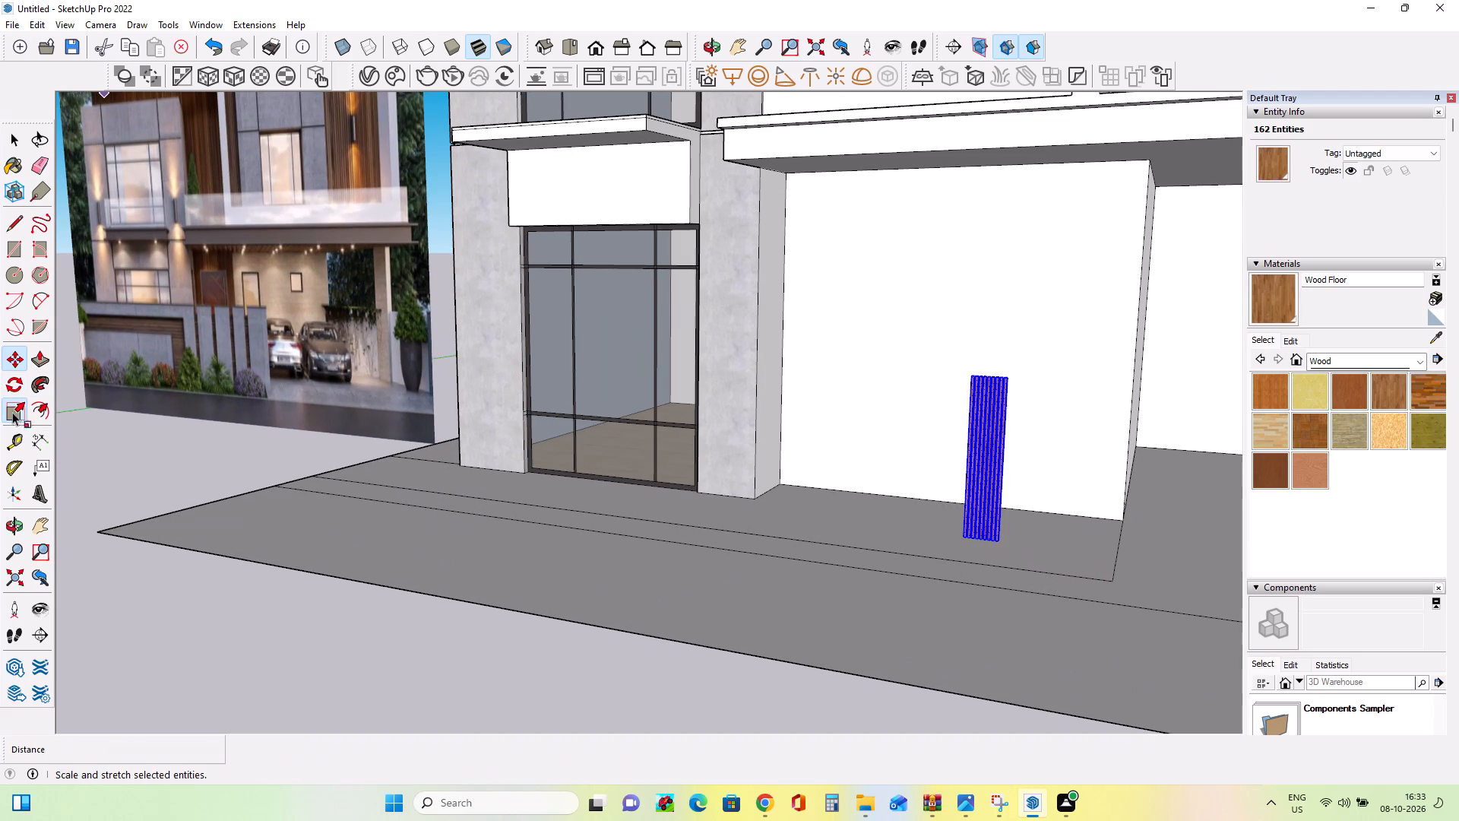
pyautogui.click(1002, 376)
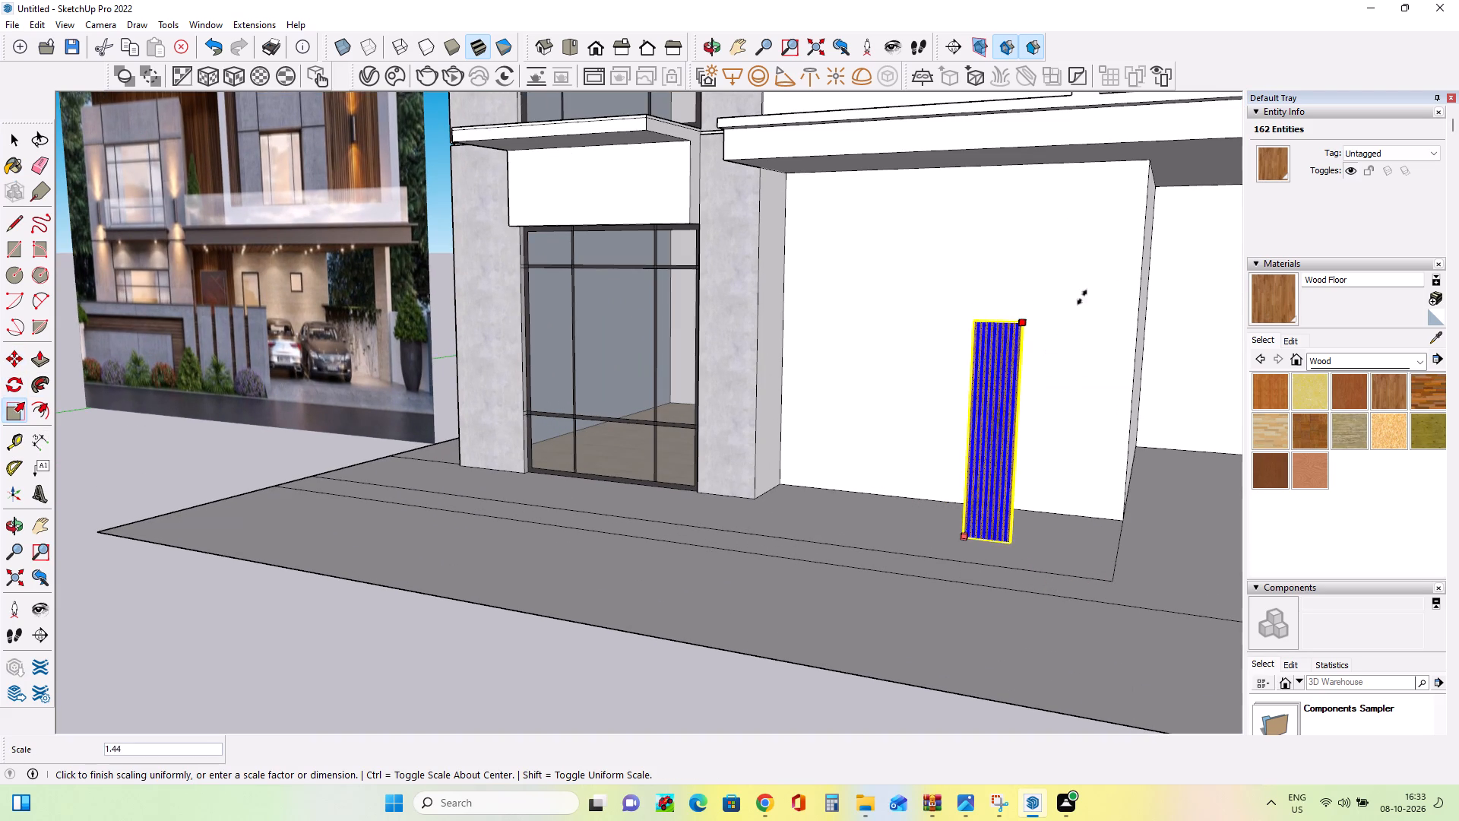
pyautogui.scroll(1, 1059, 167)
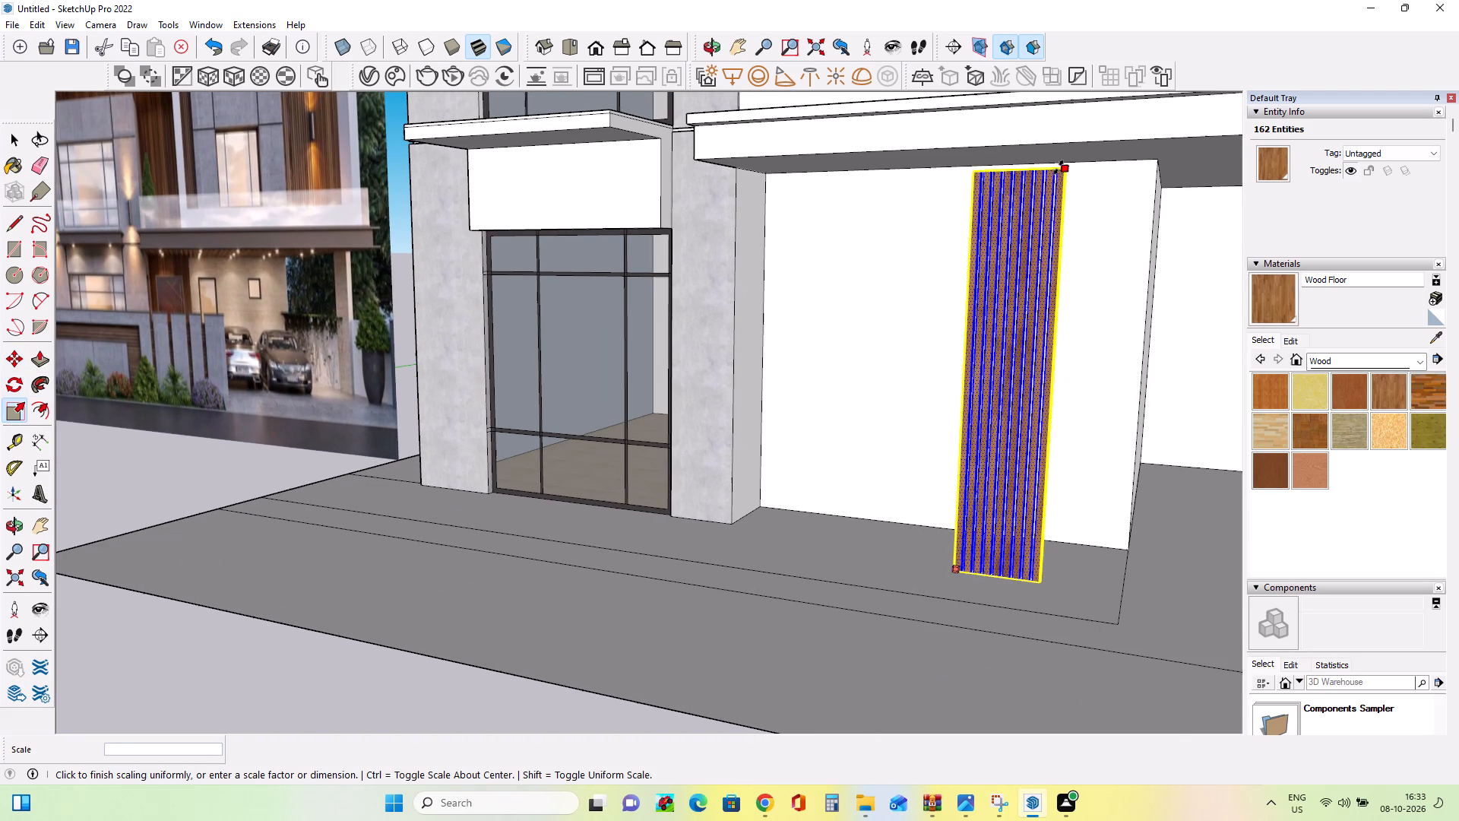
pyautogui.click(1059, 167)
# Move the enlarged slat panel about 9' 2" back against the base of the recessed ground-floor wall, at its outer end.
pyautogui.moveTo(951, 682); pyautogui.dragTo(1150, 631, button='middle')
pyautogui.moveTo(872, 531); pyautogui.dragTo(956, 663, button='middle')
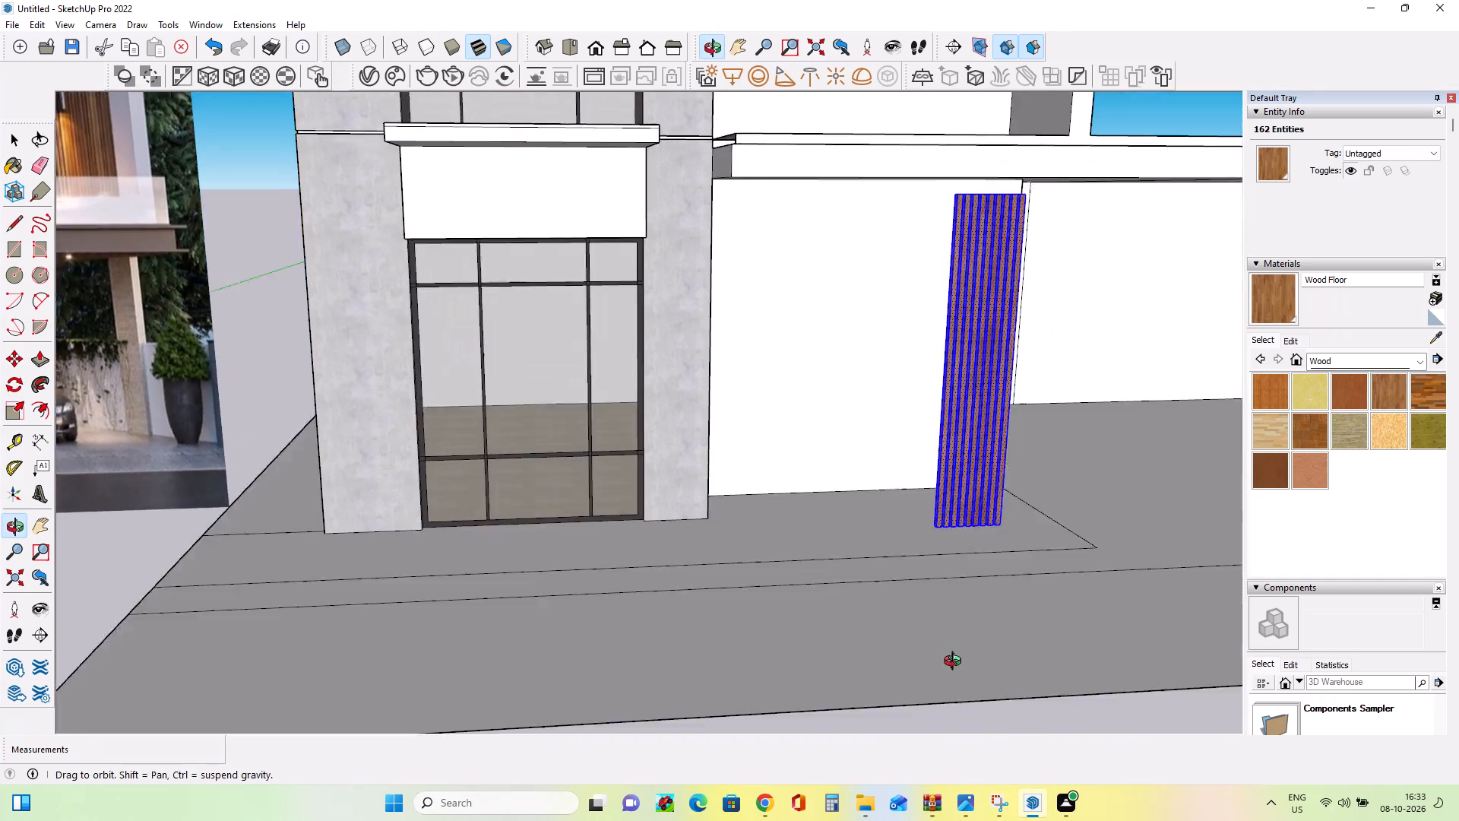
pyautogui.moveTo(956, 663); pyautogui.dragTo(961, 667, button='middle')
pyautogui.click(15, 364)
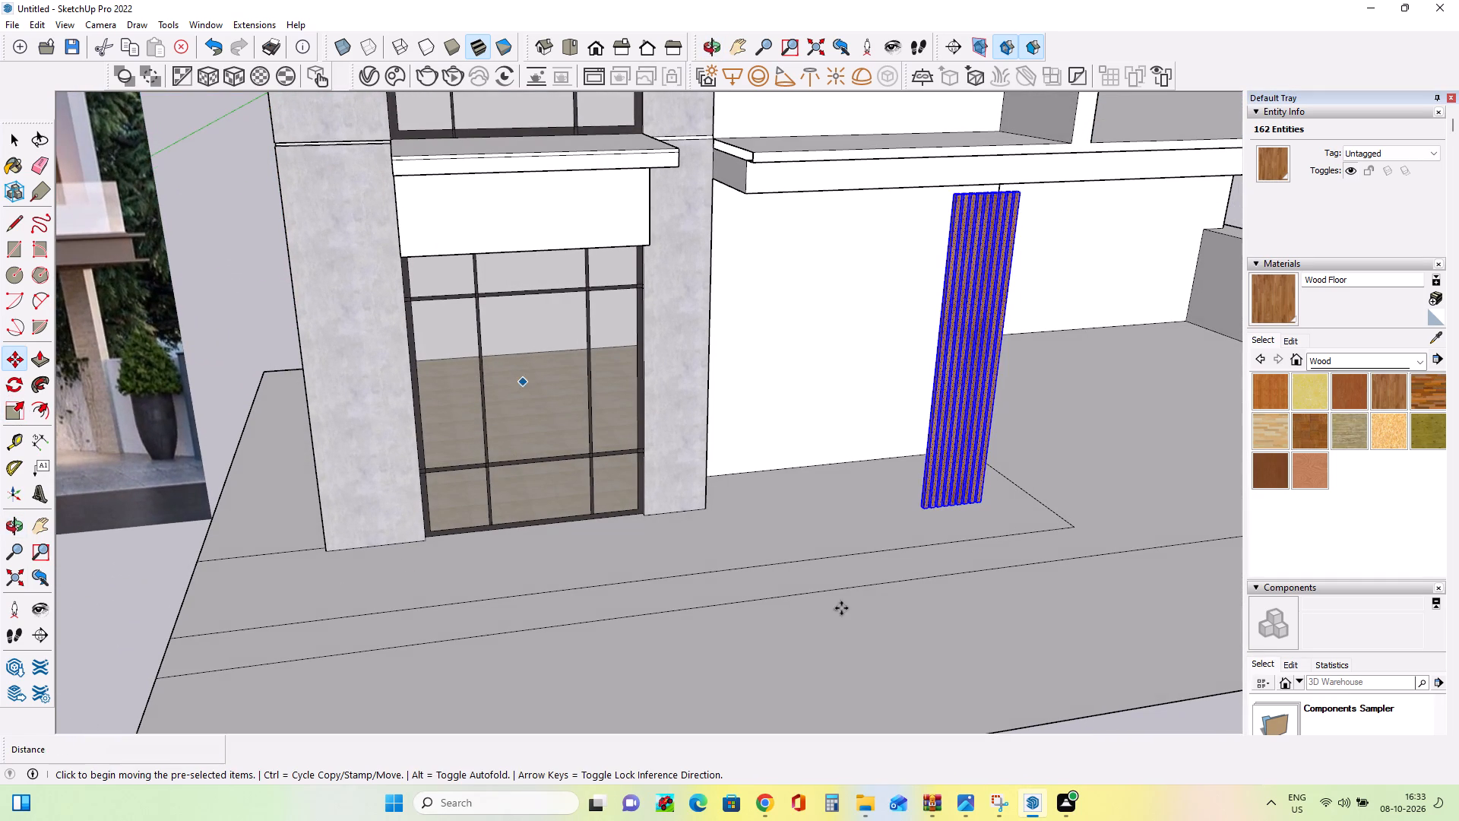
pyautogui.click(923, 509)
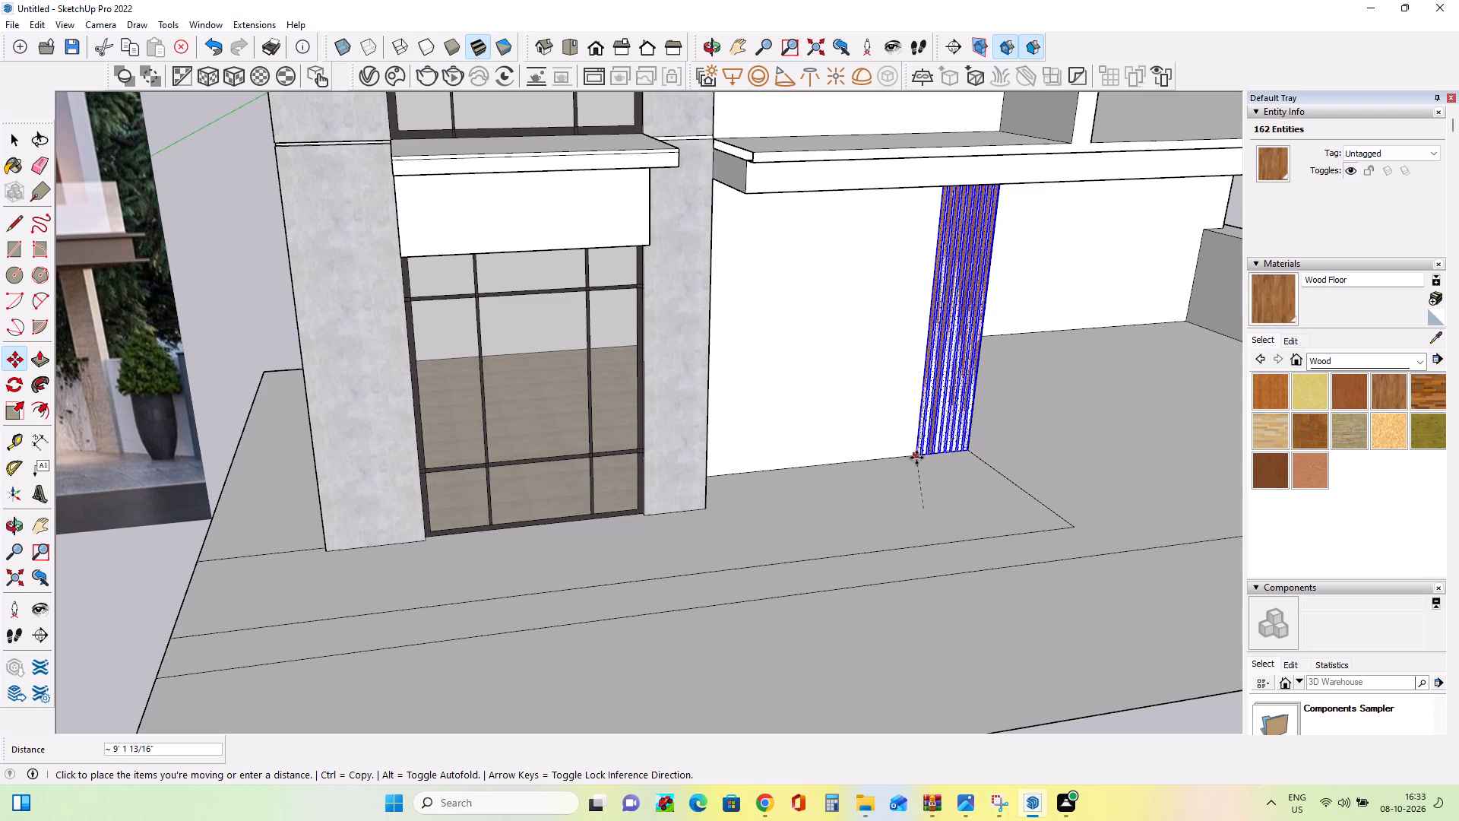
pyautogui.click(917, 461)
# Deselect the slat panel and examine how it fits against the recessed wall, from its base up to the slab above.
pyautogui.moveTo(848, 547); pyautogui.dragTo(726, 469, button='middle')
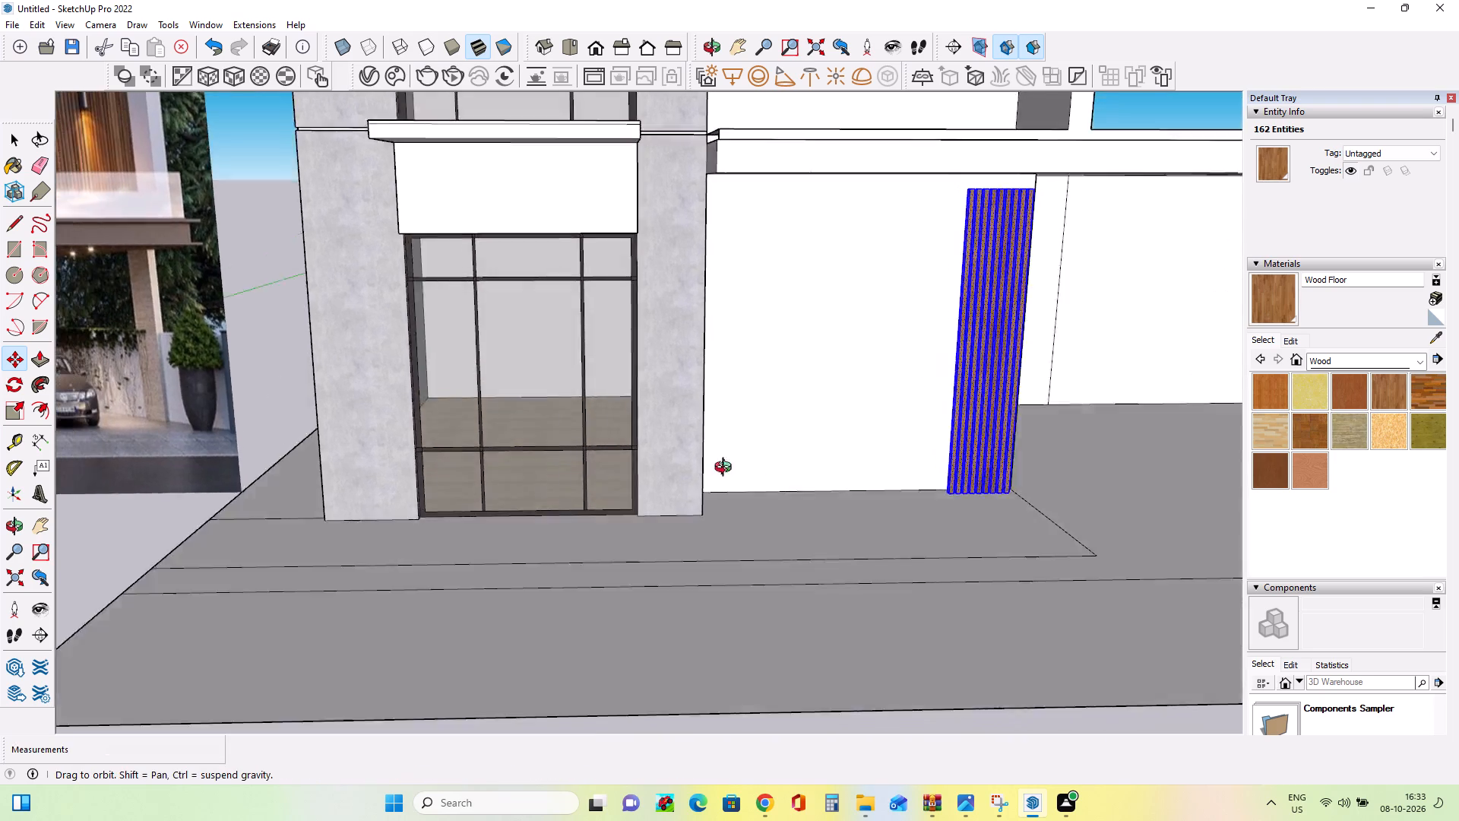
pyautogui.moveTo(726, 469); pyautogui.dragTo(698, 444, button='middle')
pyautogui.scroll(4, 937, 392)
pyautogui.moveTo(1002, 472); pyautogui.dragTo(1056, 497, button='middle')
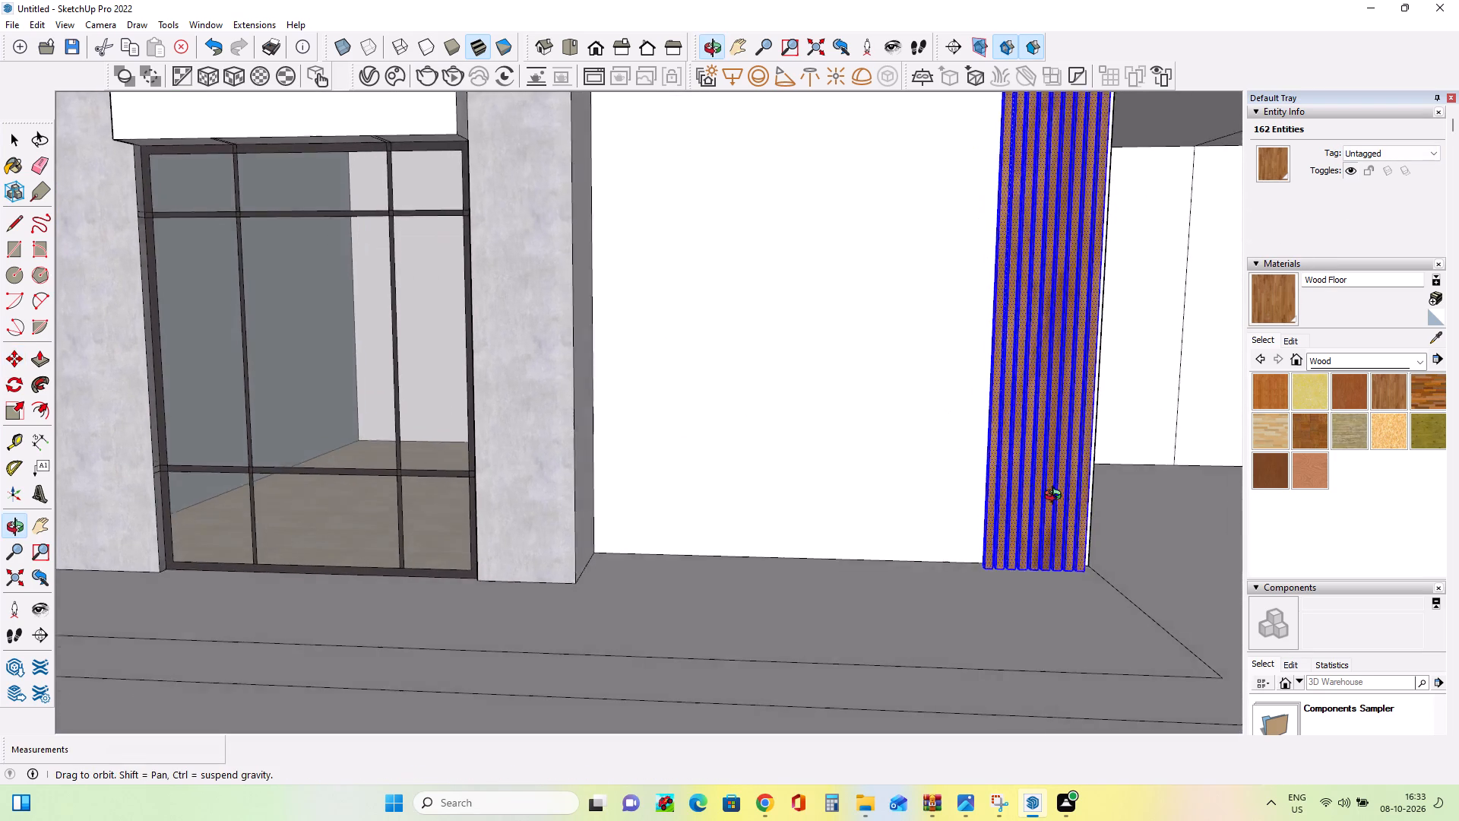
pyautogui.moveTo(1056, 497); pyautogui.dragTo(1062, 499, button='middle')
pyautogui.scroll(5, 988, 534)
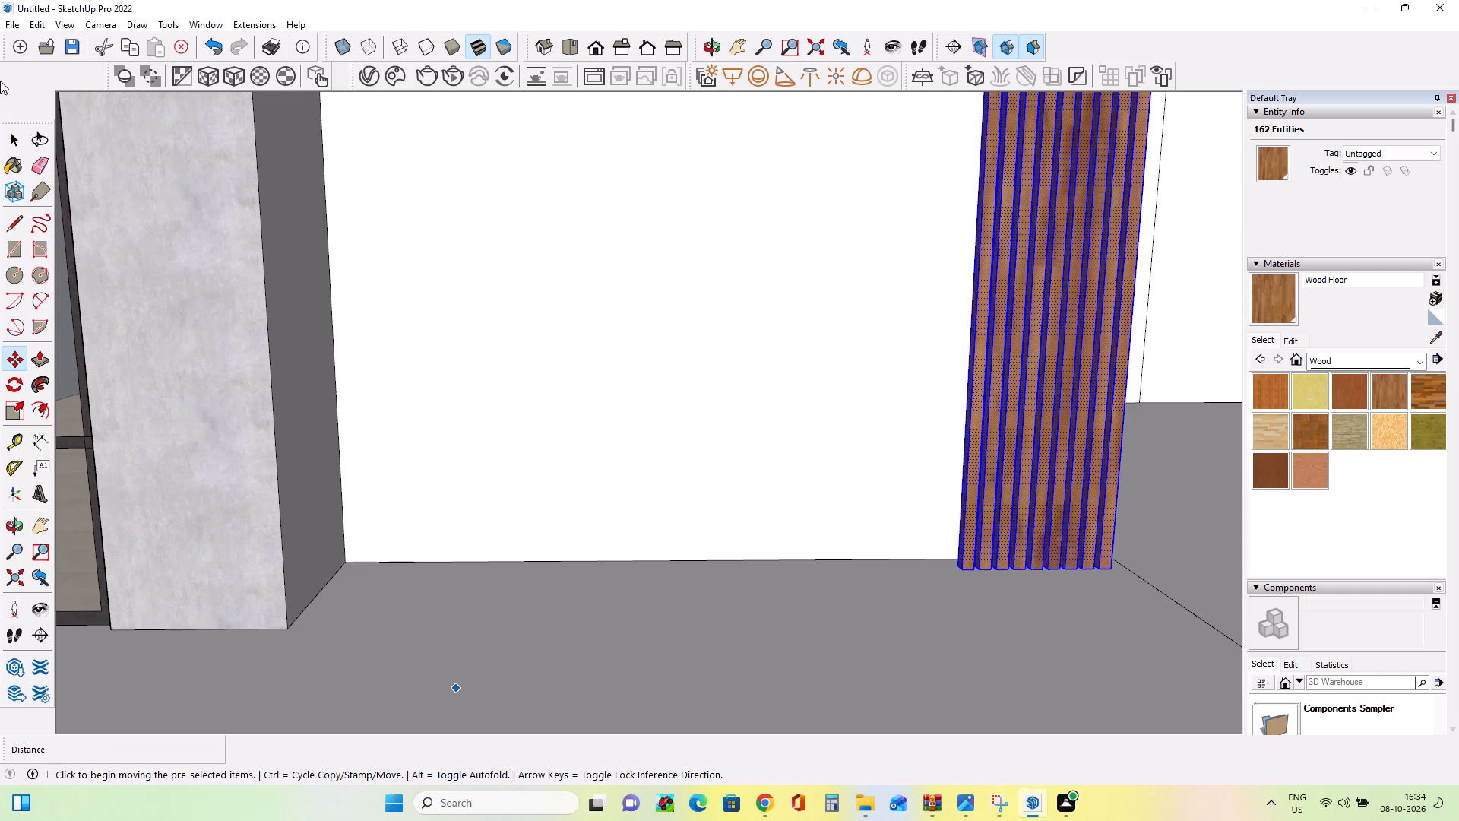
pyautogui.click(12, 141)
pyautogui.click(664, 596)
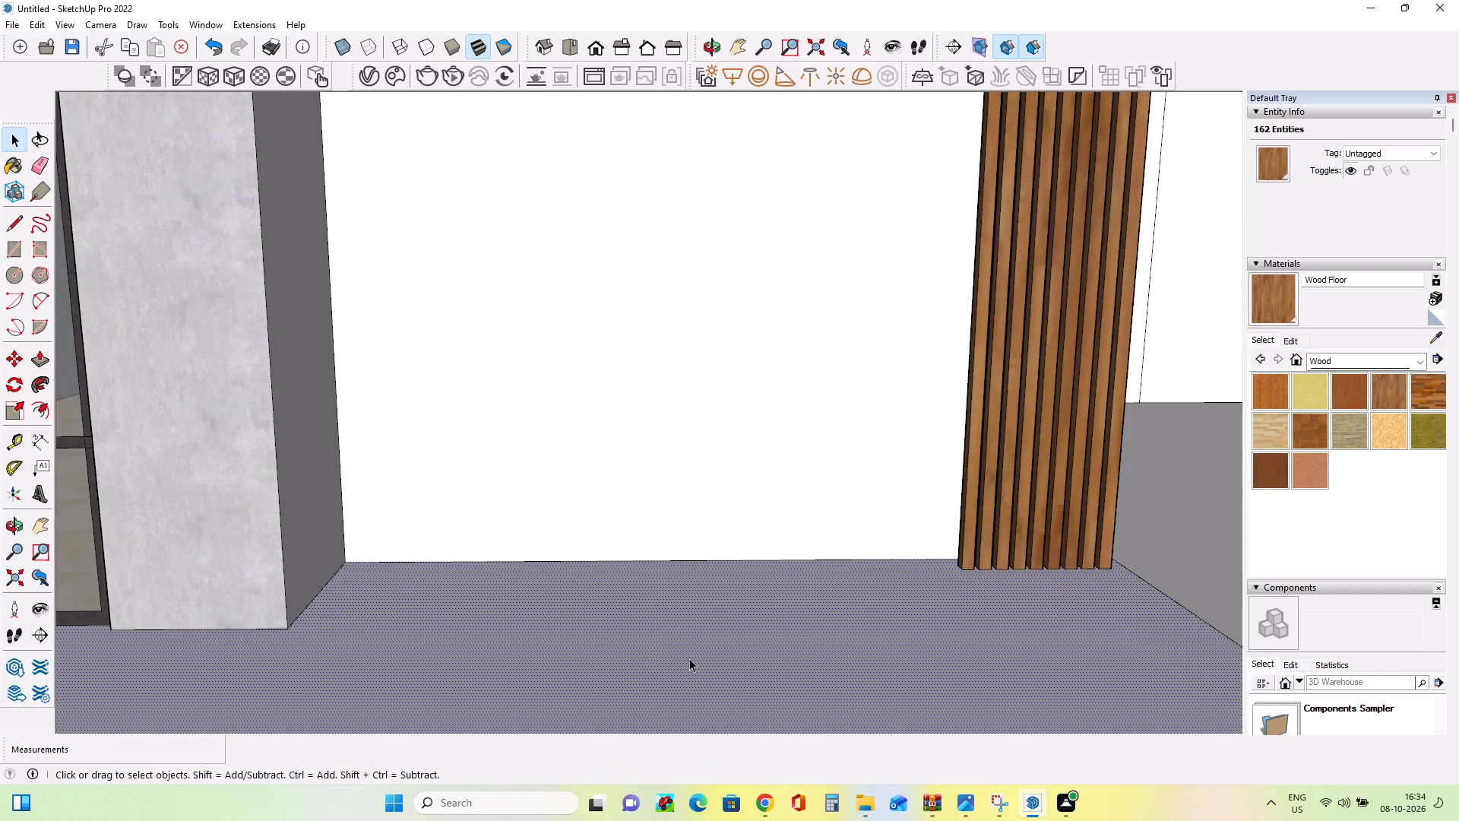
pyautogui.scroll(-13, 689, 658)
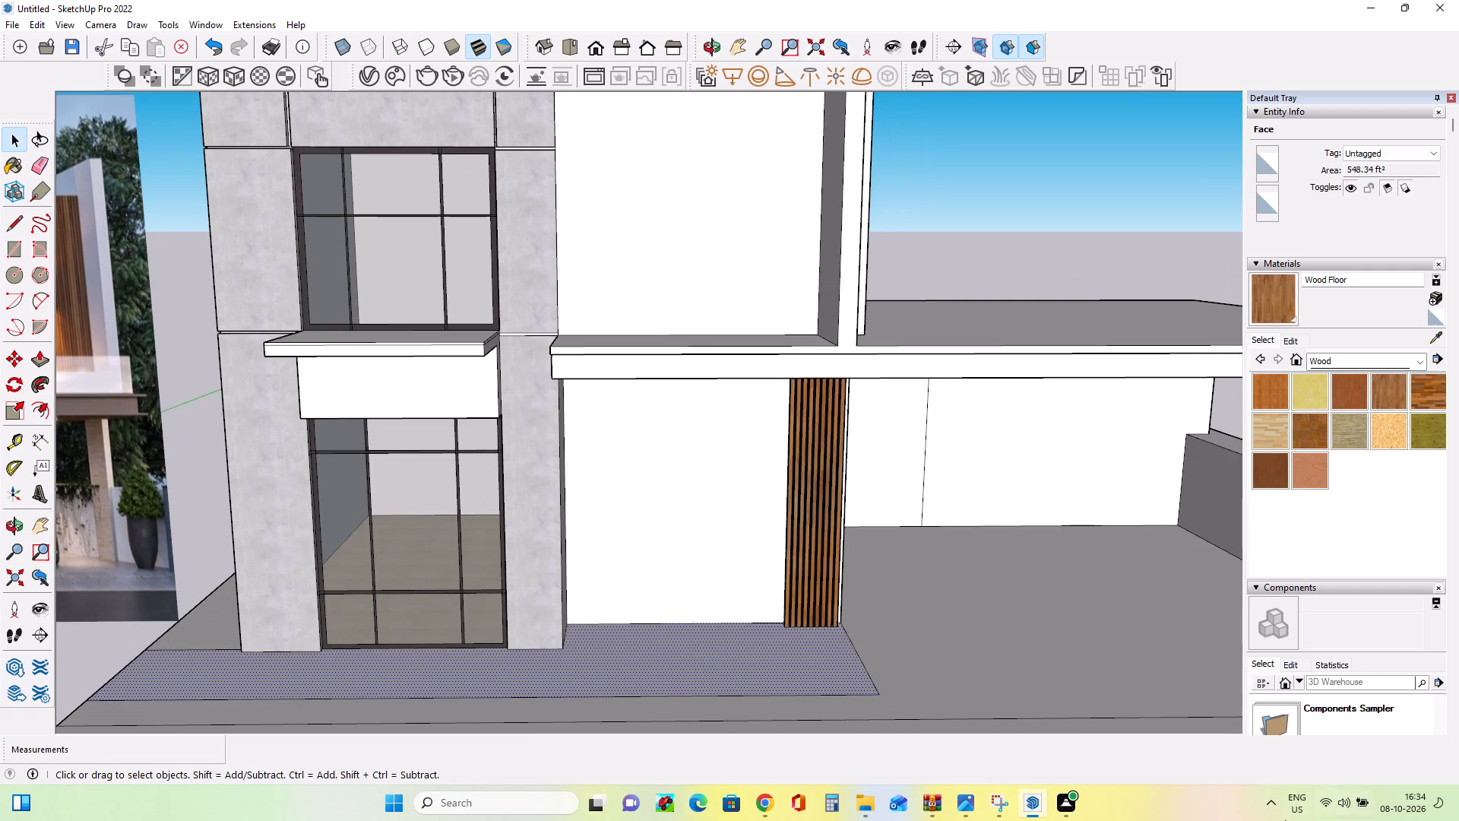
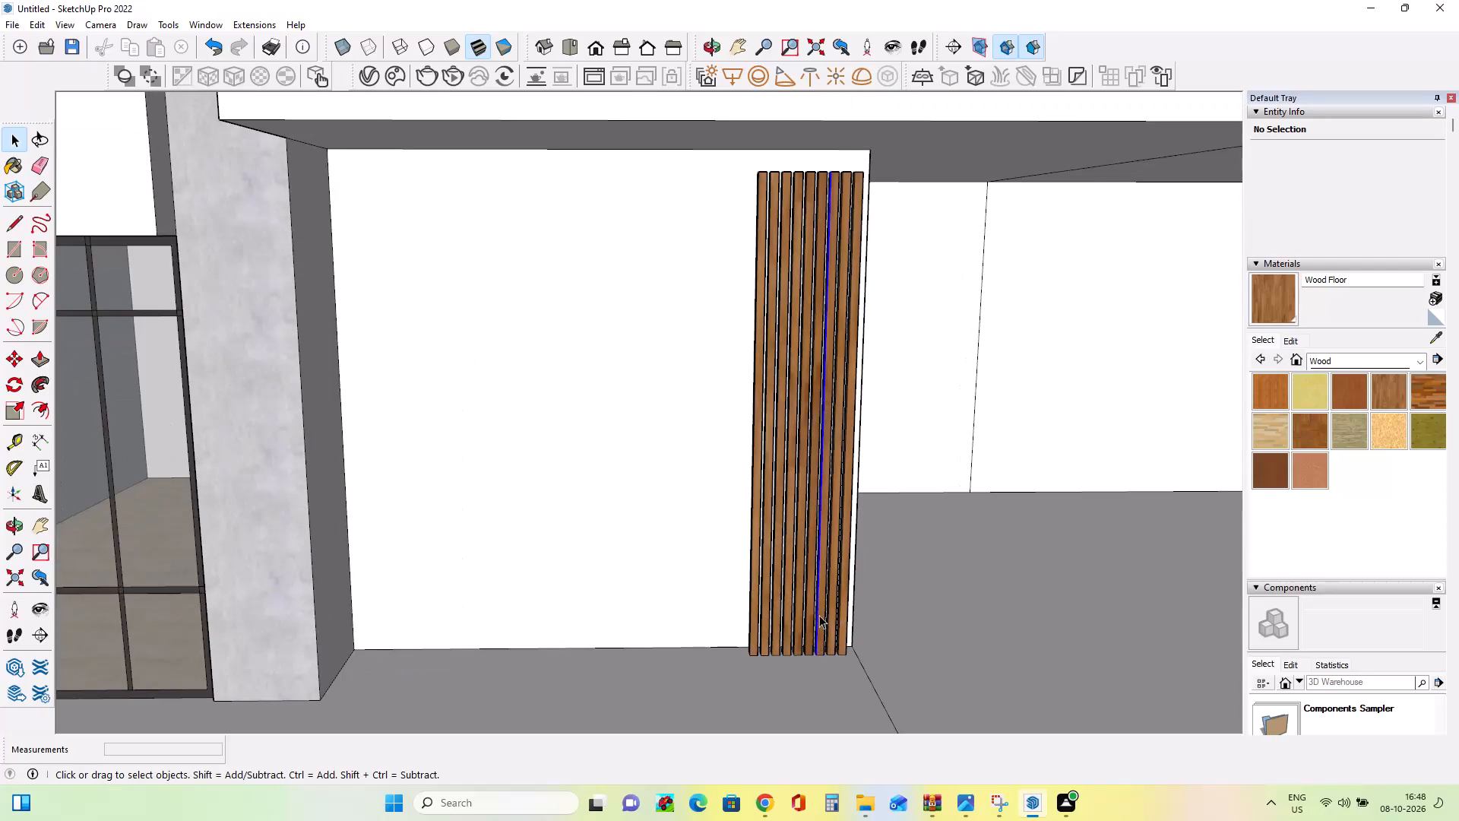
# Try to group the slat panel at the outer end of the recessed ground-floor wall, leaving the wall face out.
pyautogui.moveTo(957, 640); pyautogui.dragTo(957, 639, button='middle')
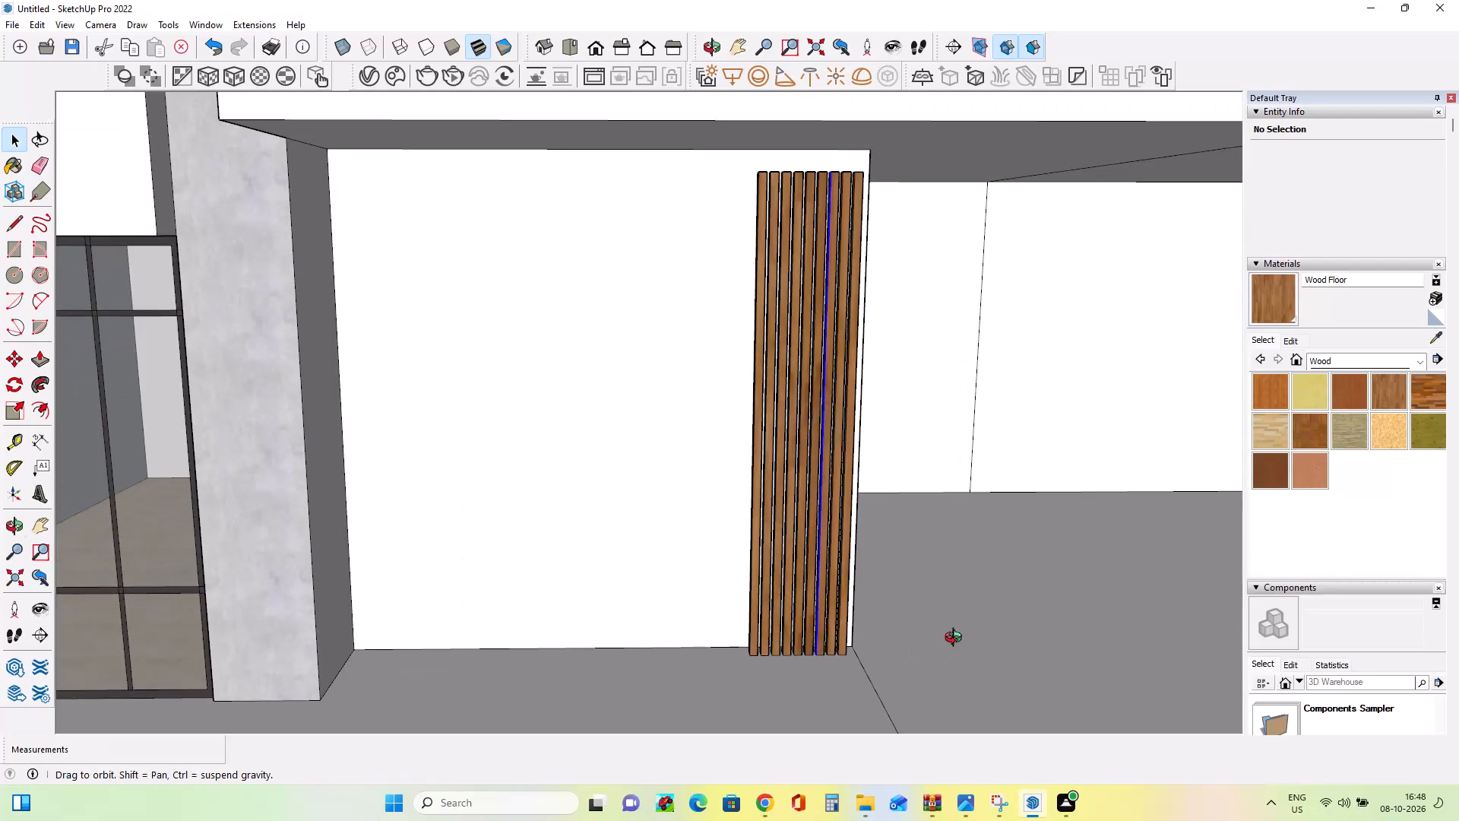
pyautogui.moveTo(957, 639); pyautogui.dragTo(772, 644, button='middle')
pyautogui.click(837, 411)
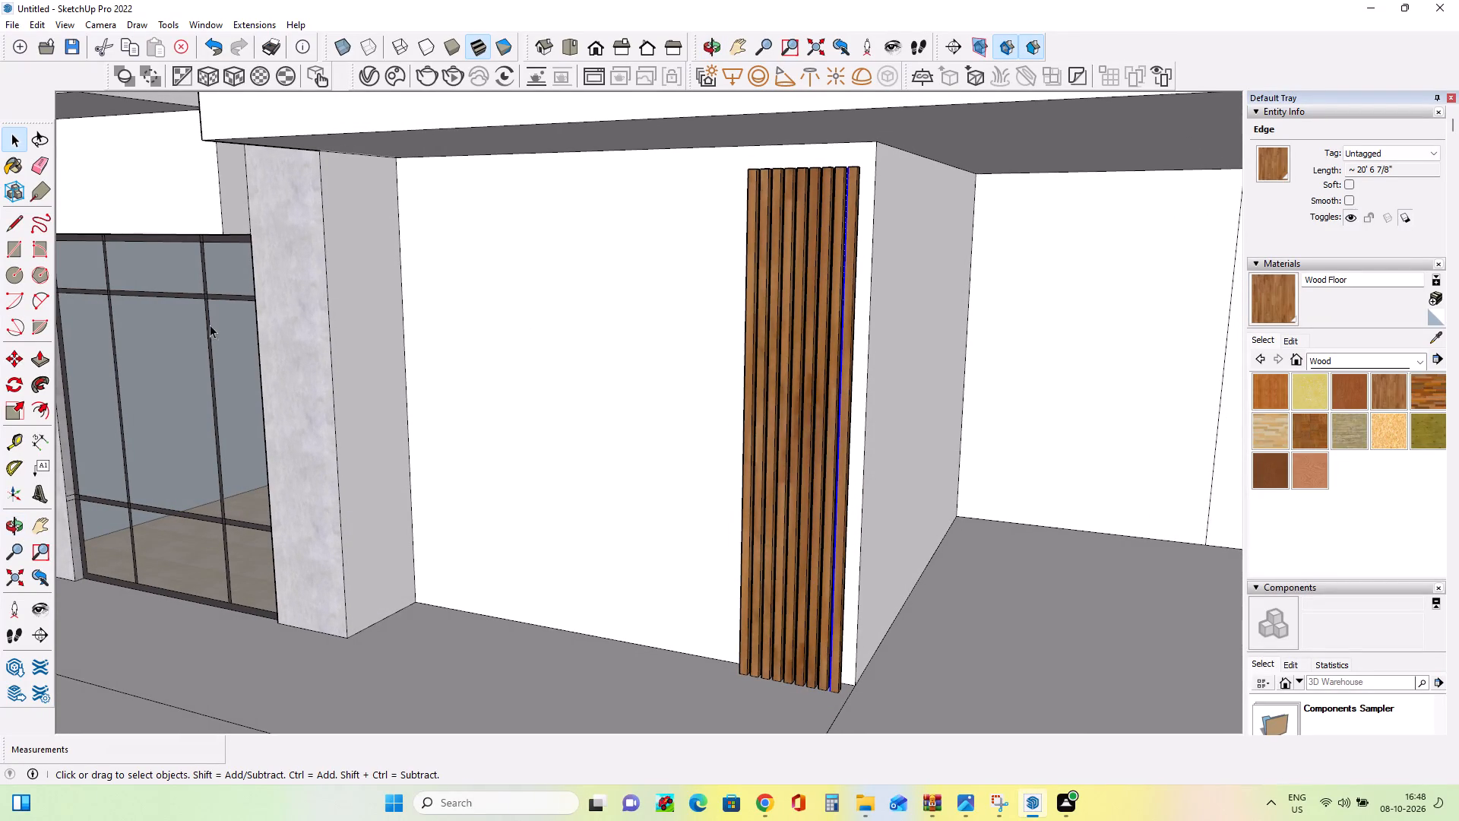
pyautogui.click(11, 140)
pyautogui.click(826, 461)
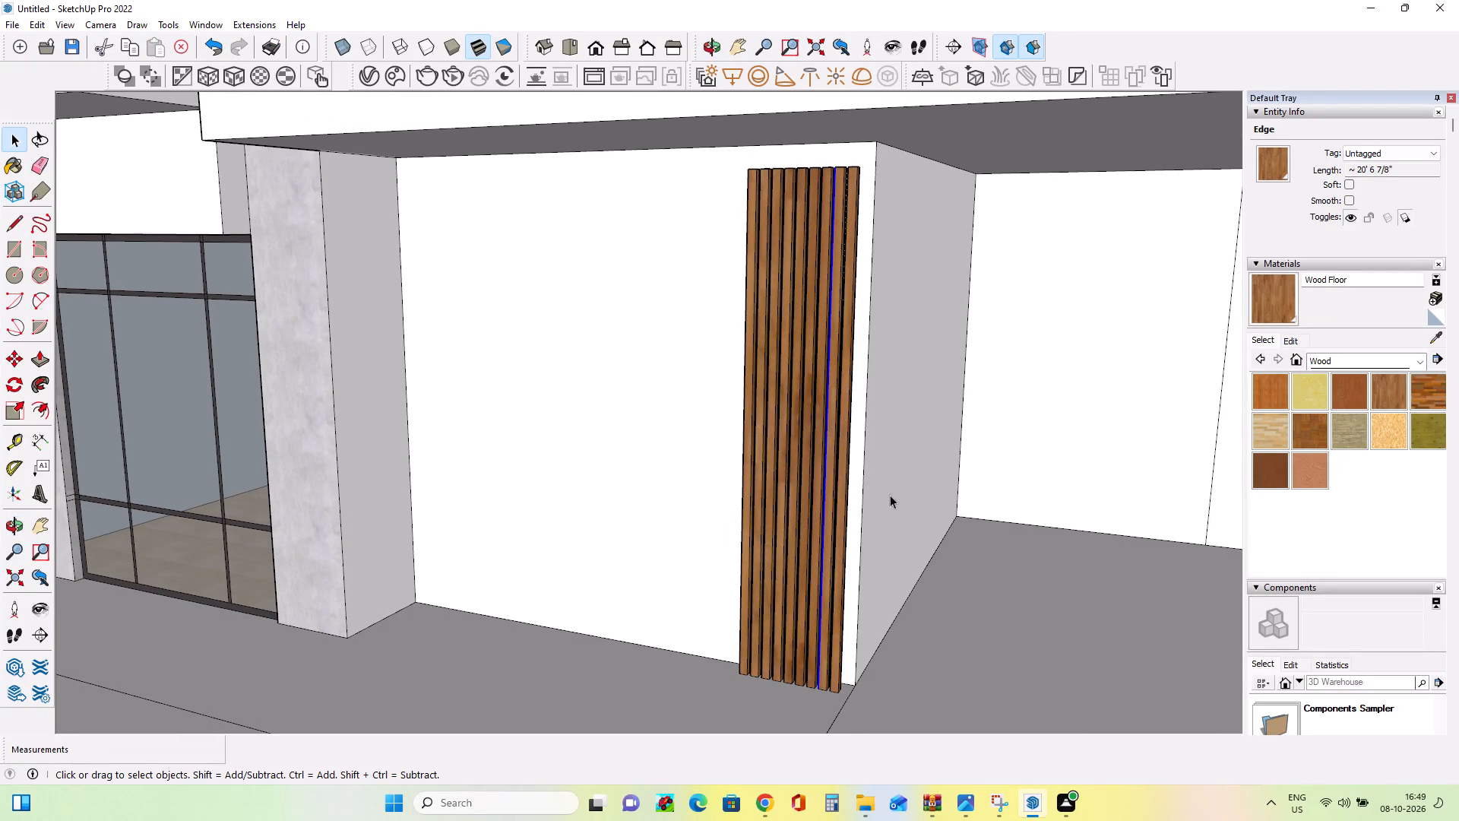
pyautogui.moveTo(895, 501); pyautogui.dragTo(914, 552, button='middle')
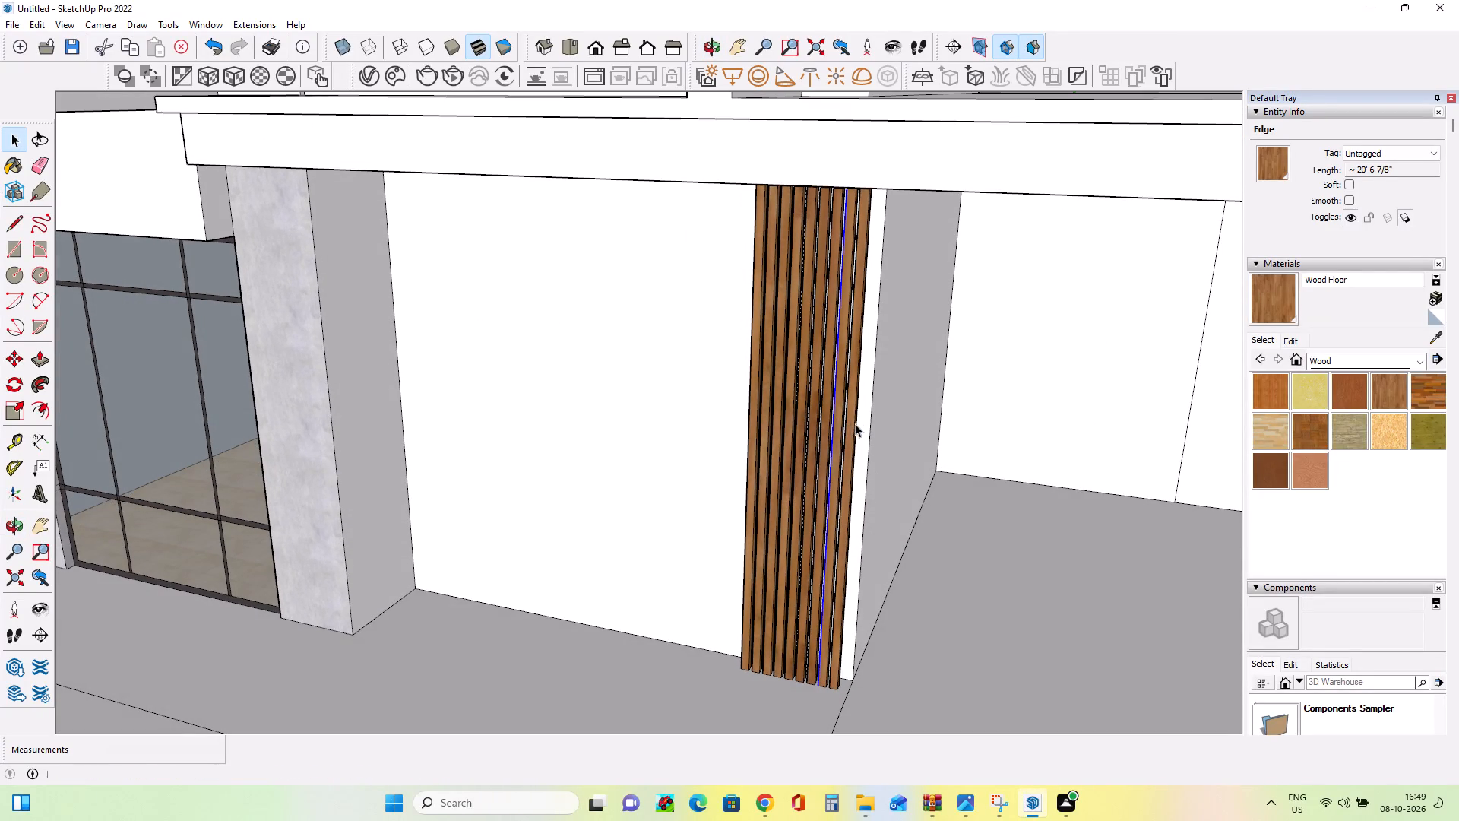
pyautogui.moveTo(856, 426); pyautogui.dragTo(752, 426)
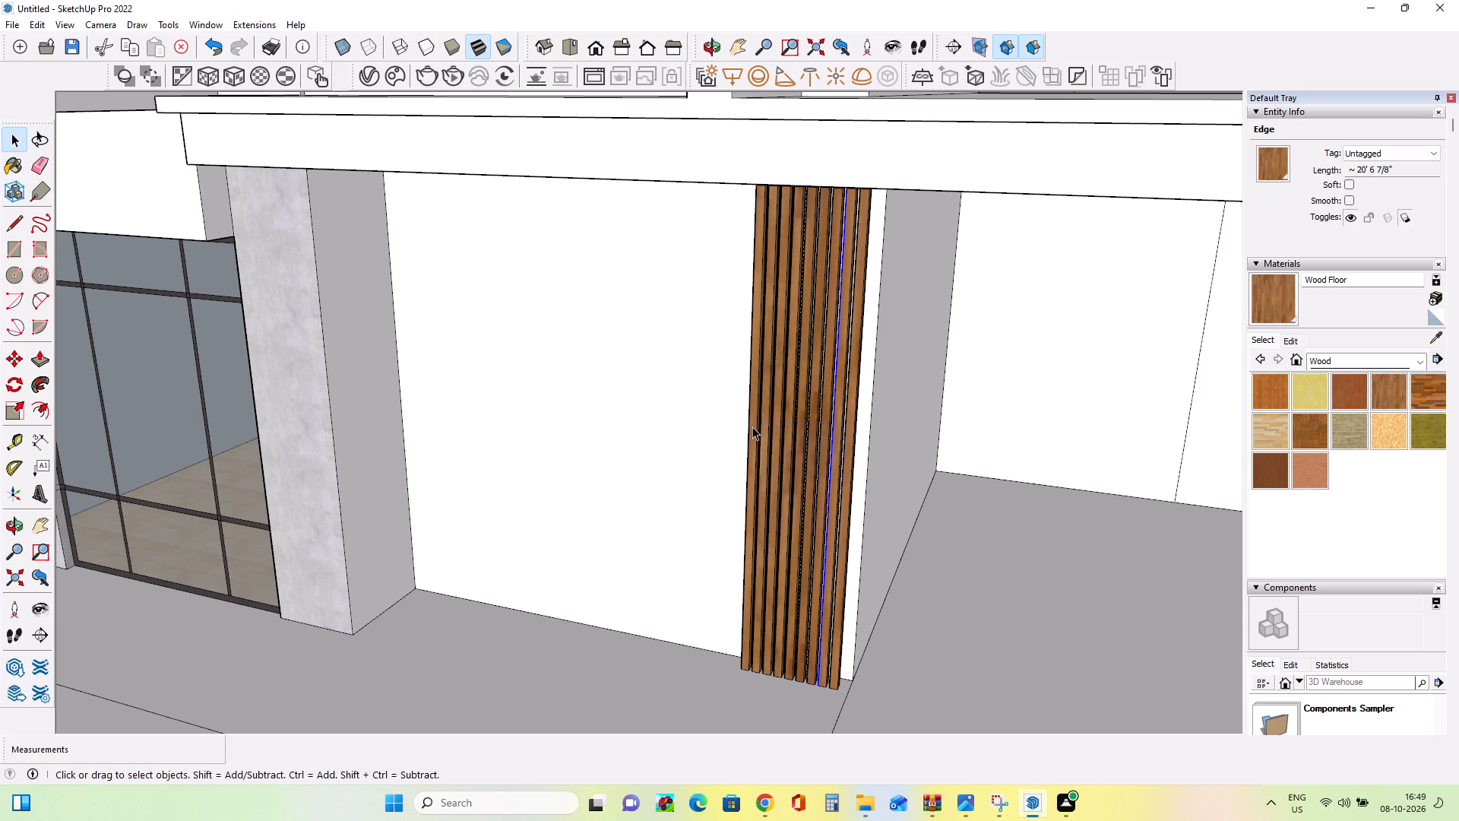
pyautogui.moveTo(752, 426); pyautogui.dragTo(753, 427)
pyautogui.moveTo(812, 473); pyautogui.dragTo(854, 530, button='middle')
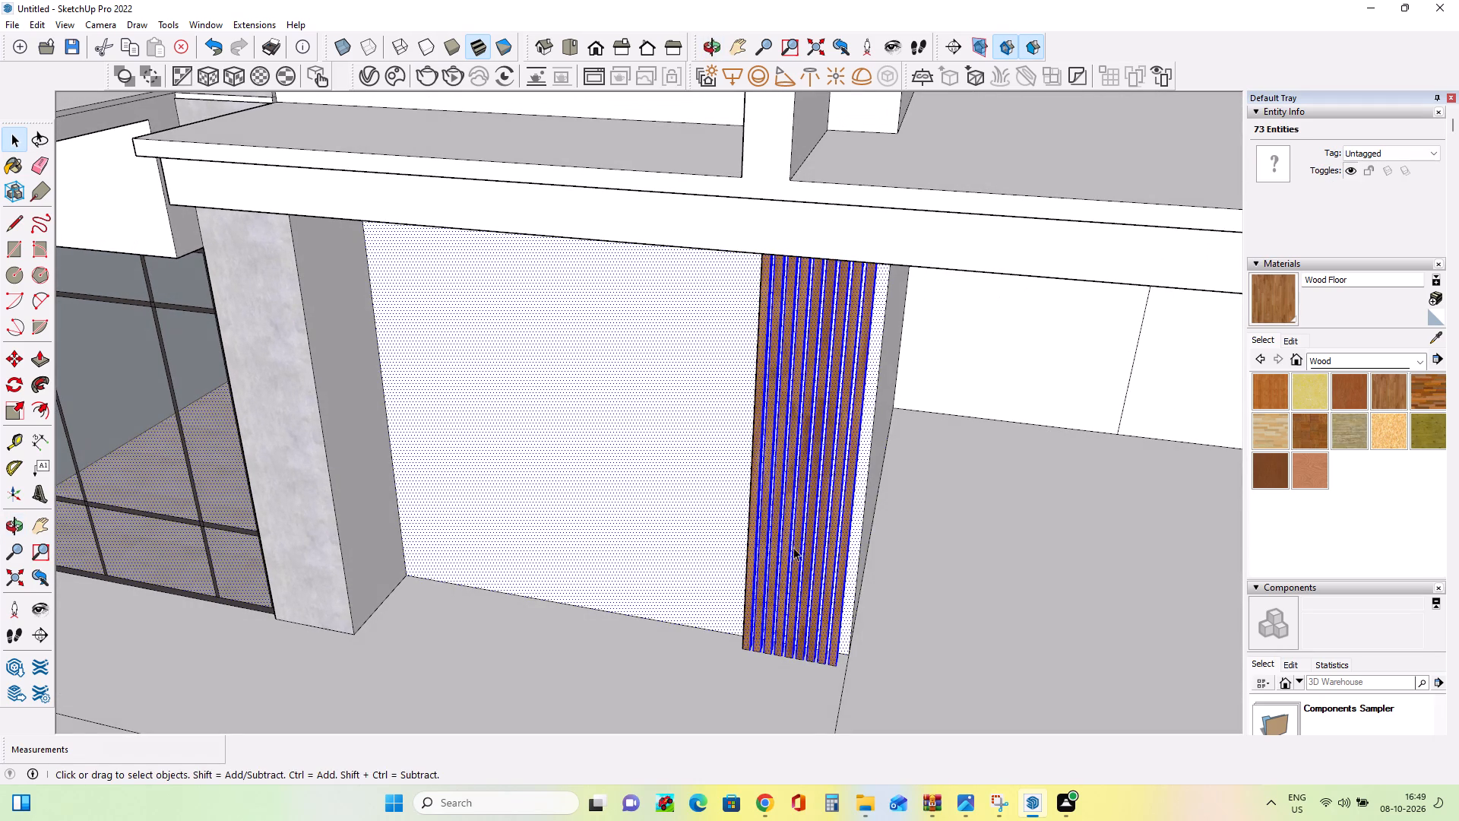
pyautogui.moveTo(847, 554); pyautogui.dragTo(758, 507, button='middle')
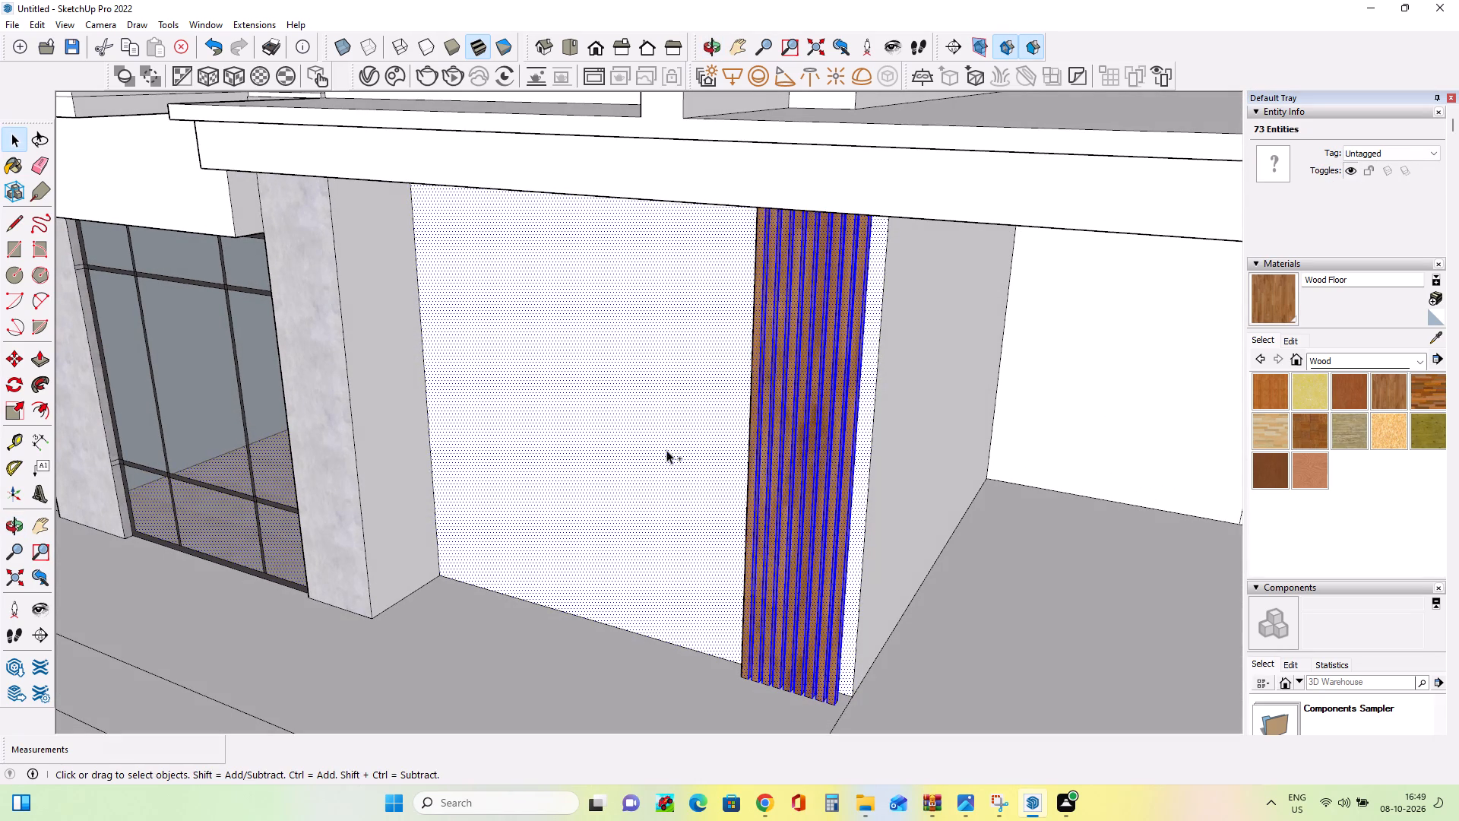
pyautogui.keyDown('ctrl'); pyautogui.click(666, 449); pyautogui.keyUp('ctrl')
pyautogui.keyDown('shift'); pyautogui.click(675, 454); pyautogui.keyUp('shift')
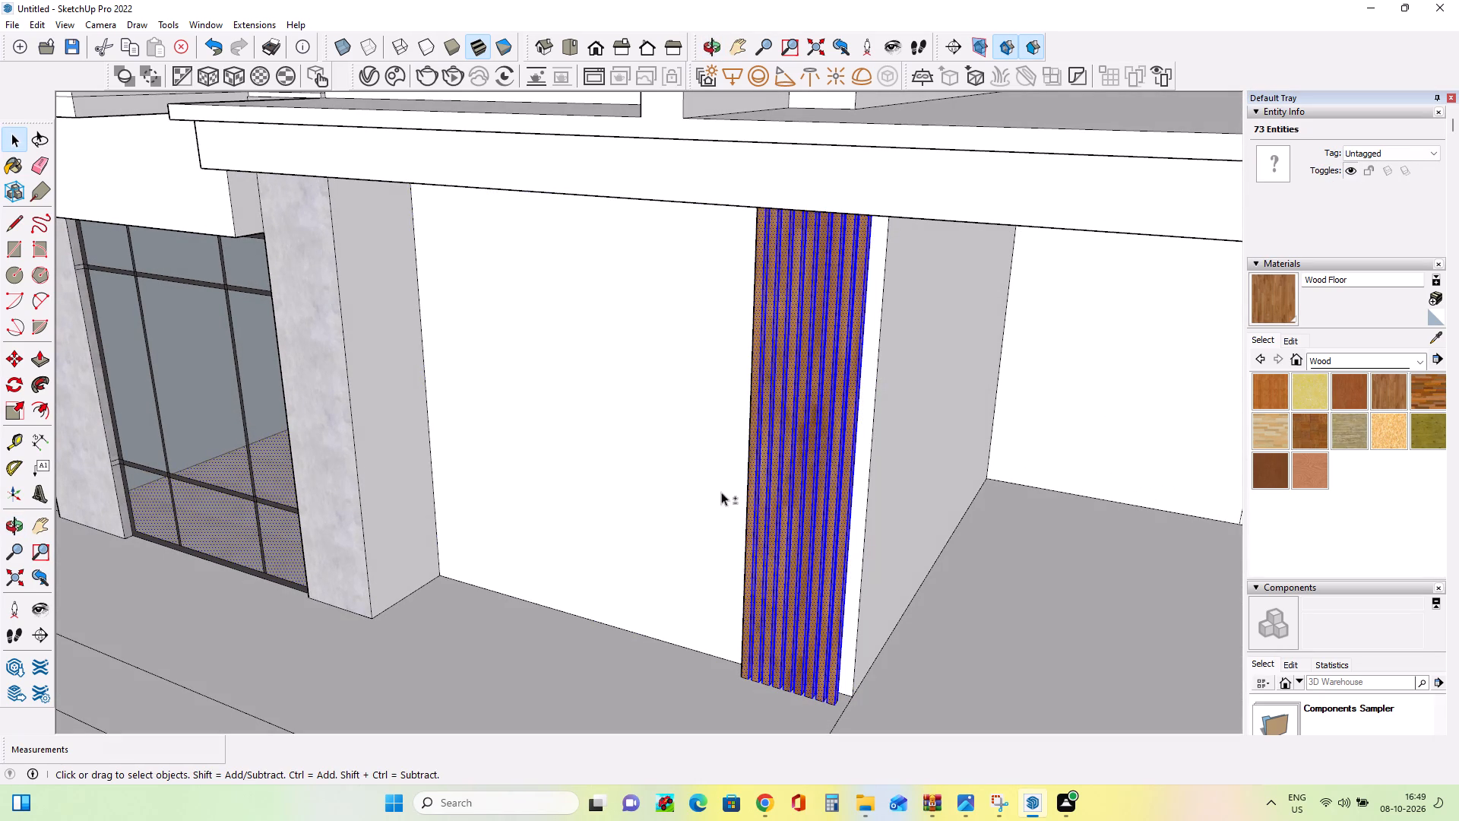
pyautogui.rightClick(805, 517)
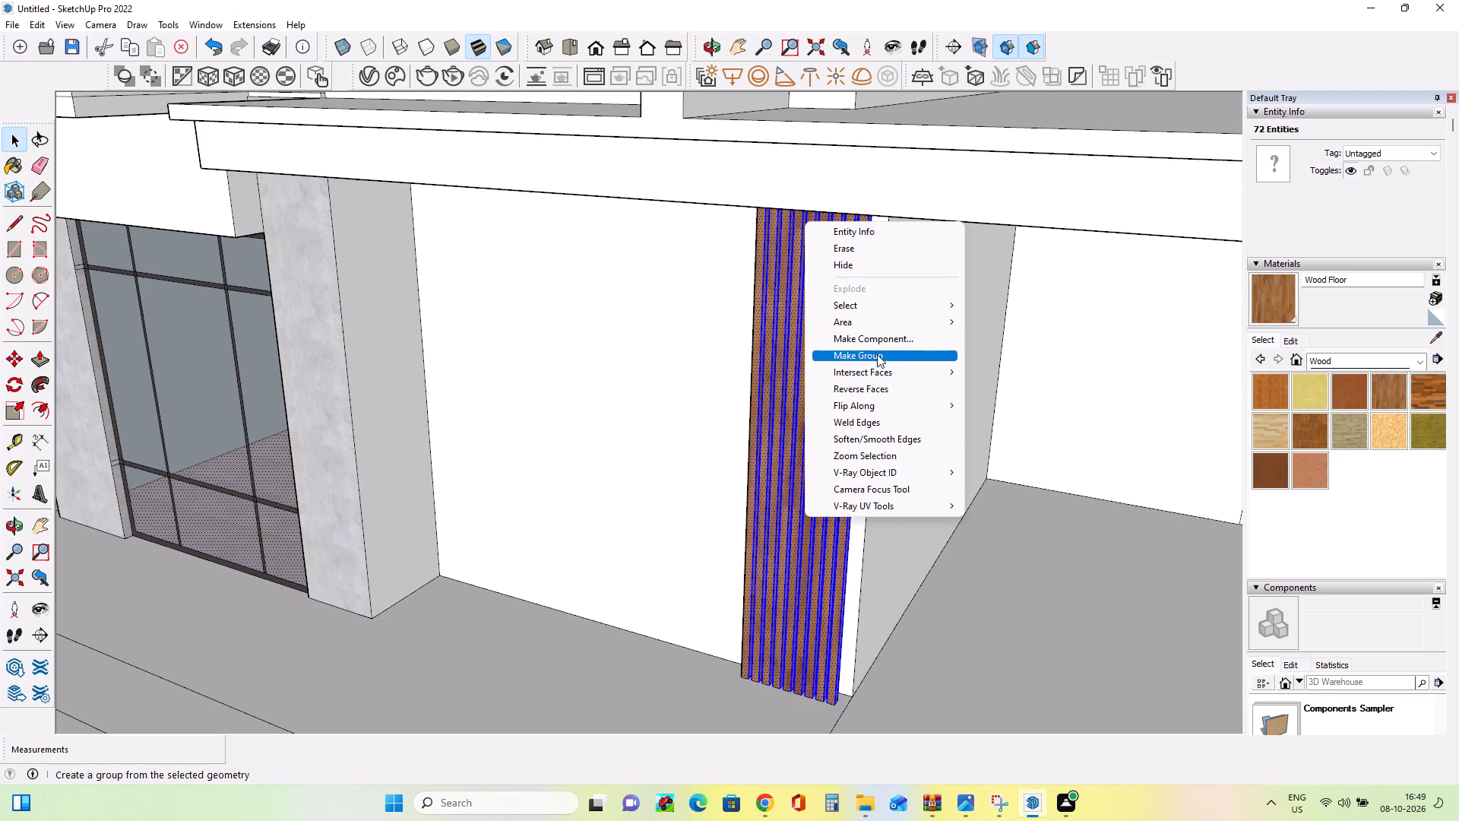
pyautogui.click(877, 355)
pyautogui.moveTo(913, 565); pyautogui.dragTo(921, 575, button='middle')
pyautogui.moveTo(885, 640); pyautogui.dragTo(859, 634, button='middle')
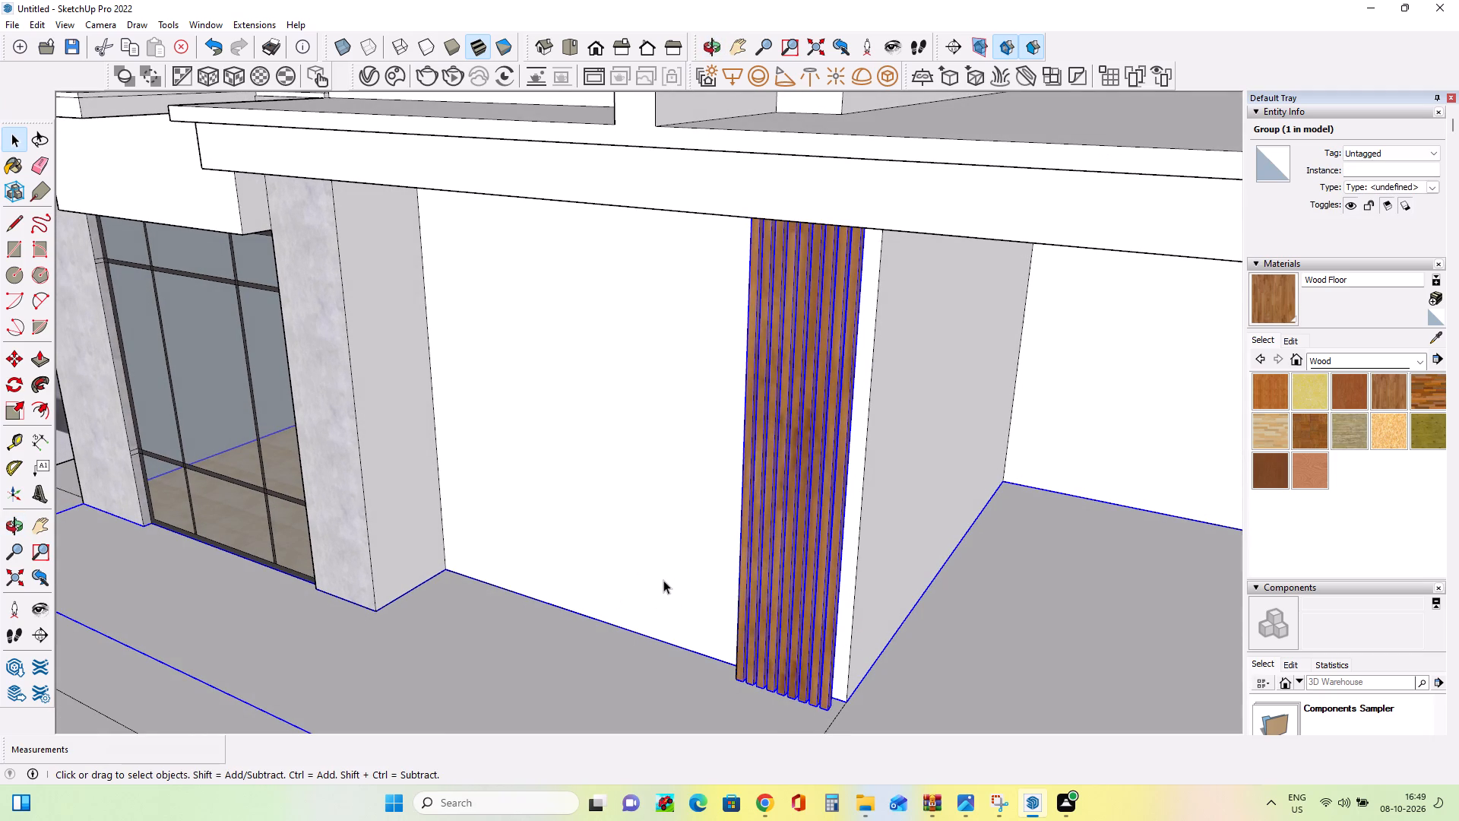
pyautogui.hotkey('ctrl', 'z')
# Undo the slat panel's move back against the recessed ground-floor wall.
pyautogui.click(812, 599)
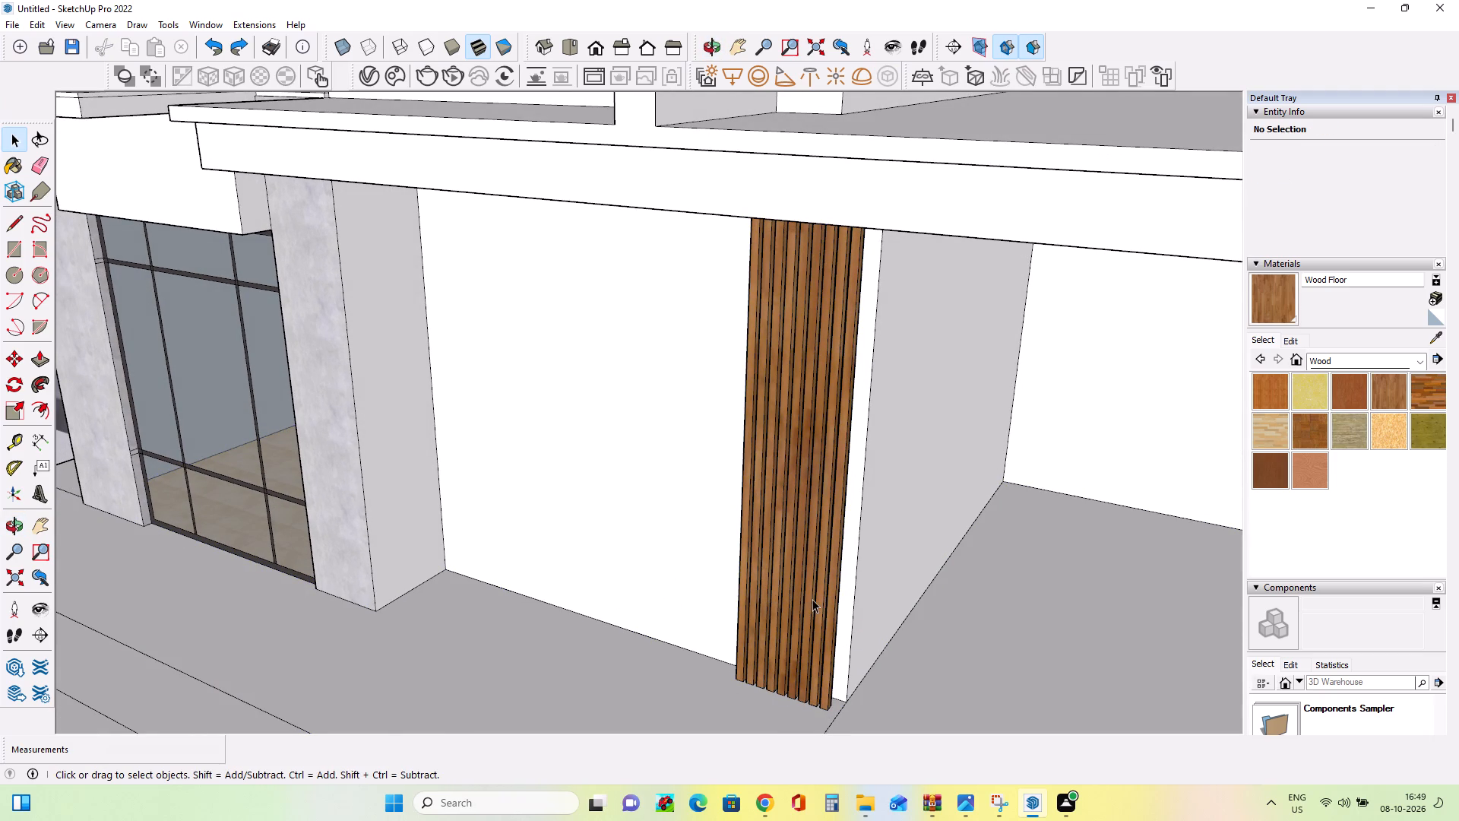
pyautogui.scroll(-7, 834, 601)
pyautogui.moveTo(837, 601); pyautogui.dragTo(880, 658, button='middle')
pyautogui.scroll(-1, 880, 658)
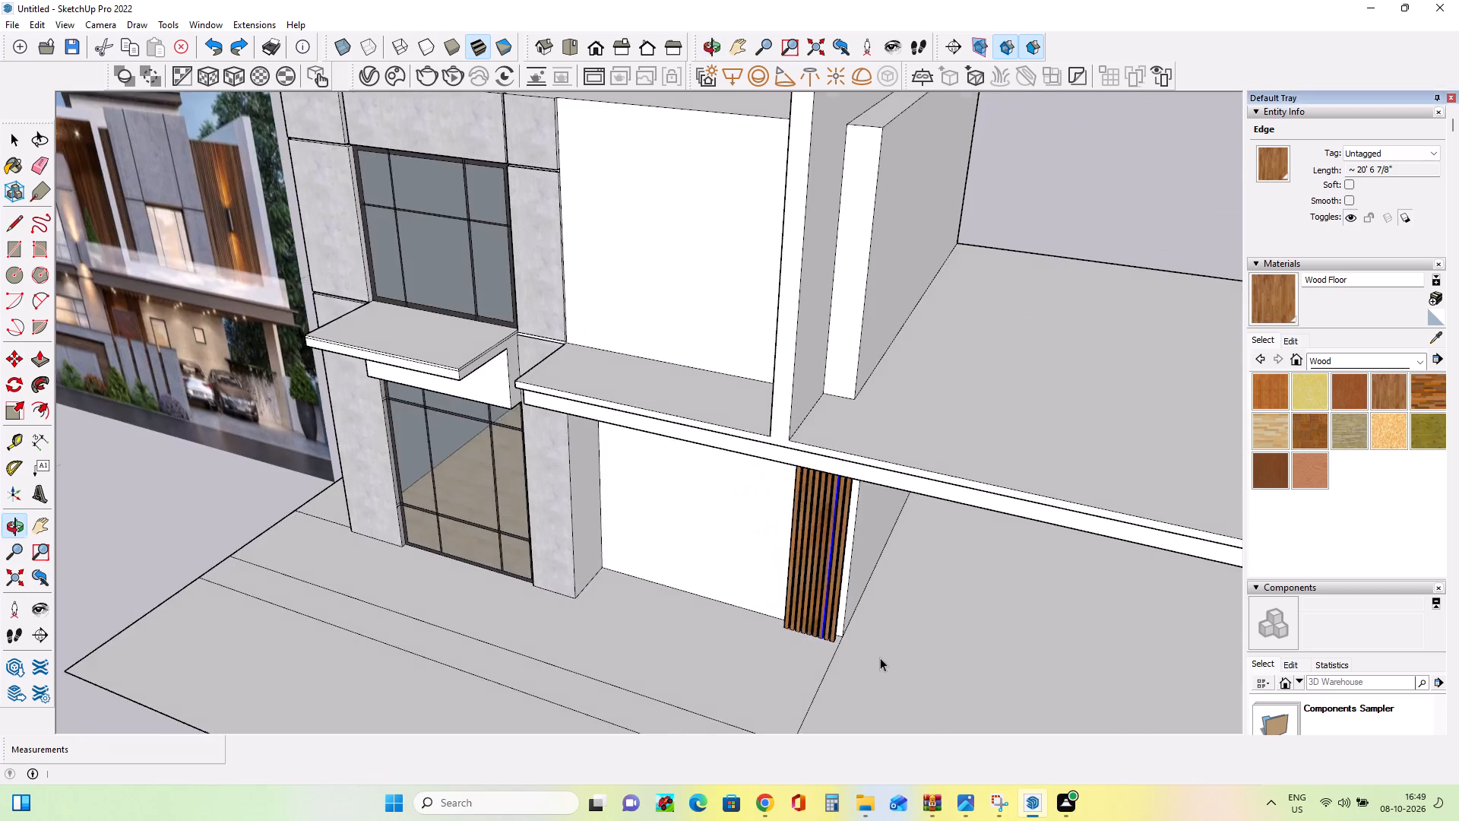
pyautogui.scroll(-8, 880, 658)
pyautogui.hotkey('ctrl', 'z')
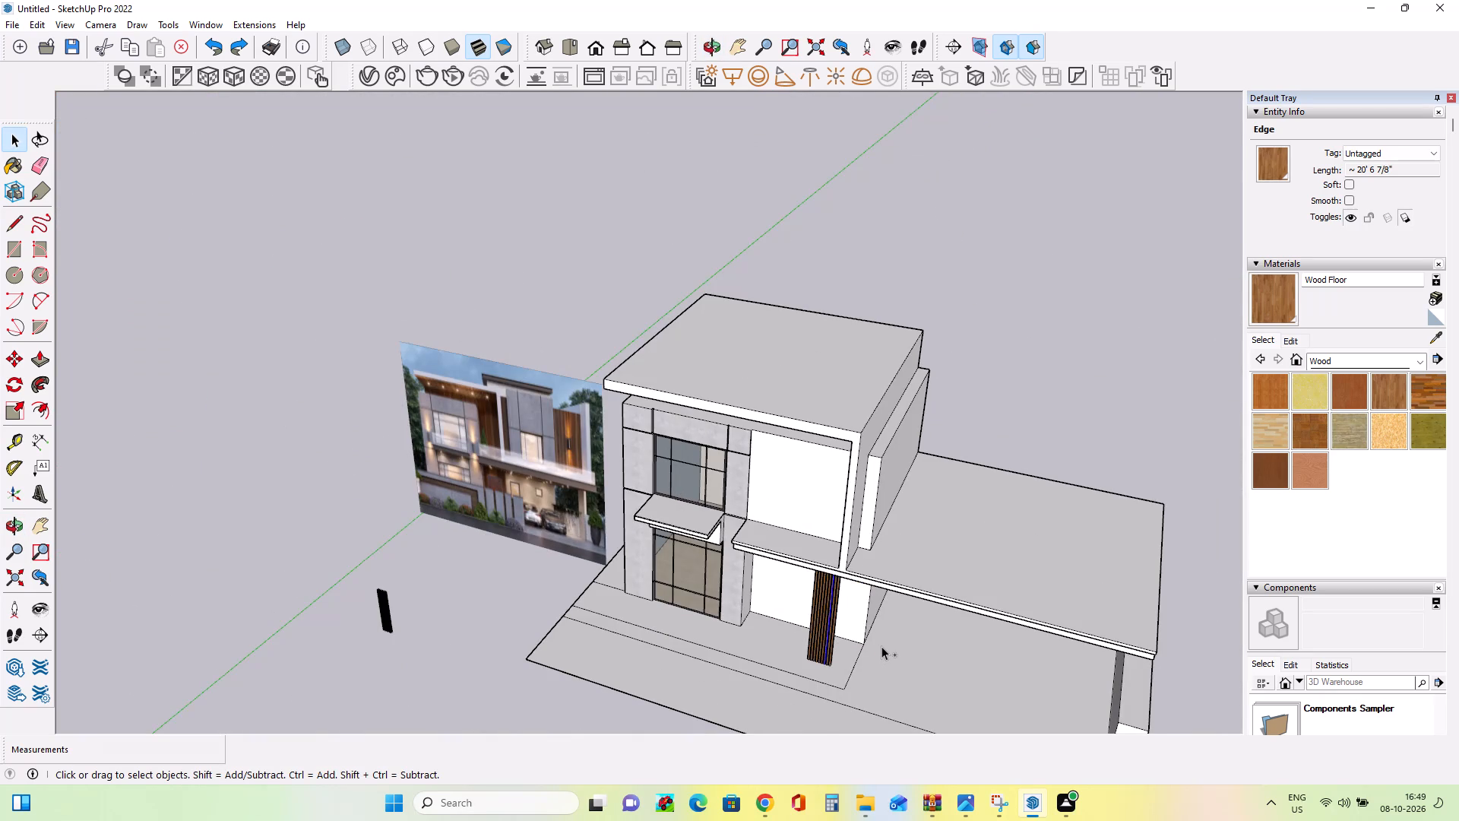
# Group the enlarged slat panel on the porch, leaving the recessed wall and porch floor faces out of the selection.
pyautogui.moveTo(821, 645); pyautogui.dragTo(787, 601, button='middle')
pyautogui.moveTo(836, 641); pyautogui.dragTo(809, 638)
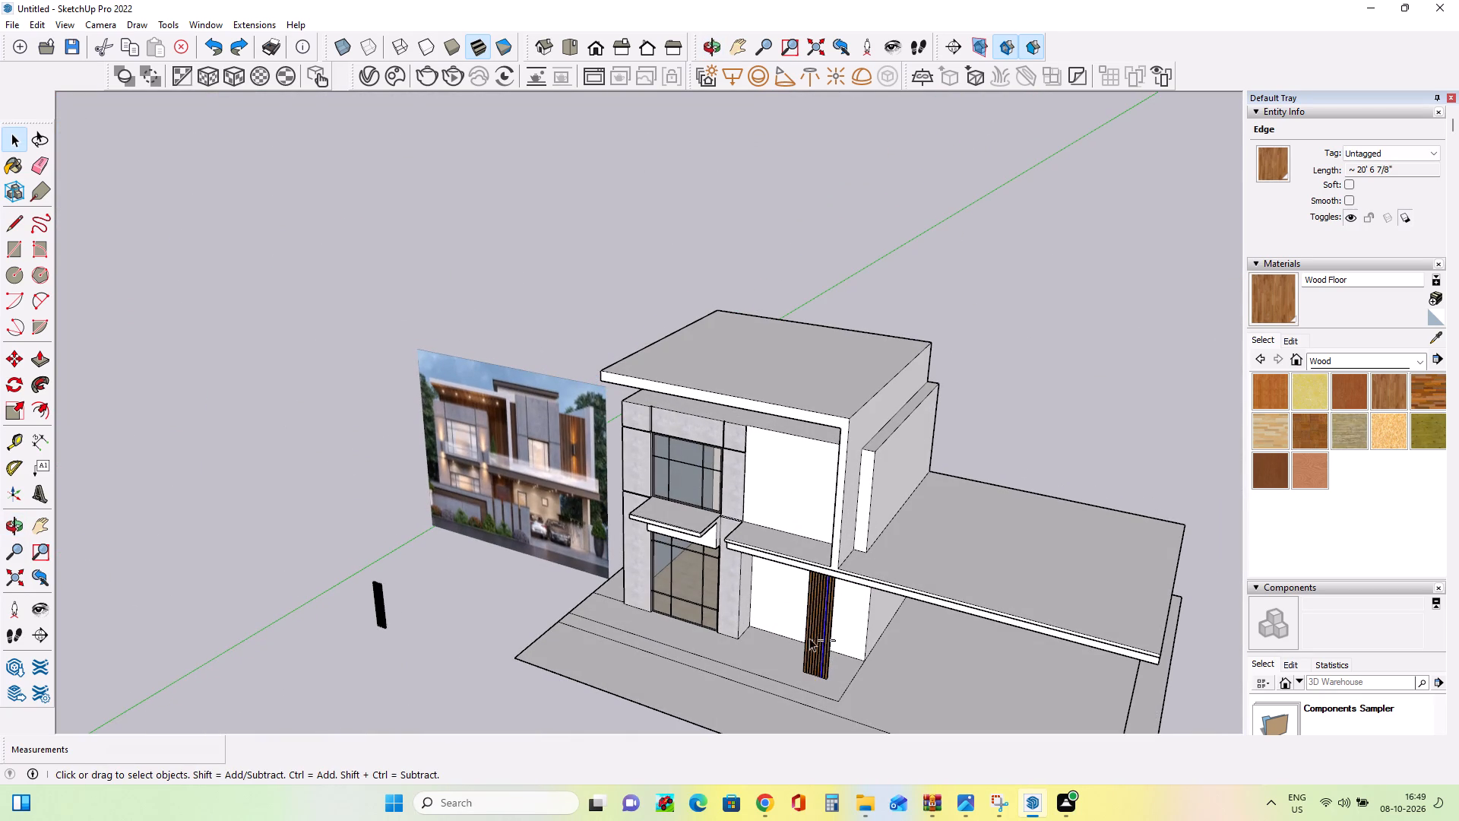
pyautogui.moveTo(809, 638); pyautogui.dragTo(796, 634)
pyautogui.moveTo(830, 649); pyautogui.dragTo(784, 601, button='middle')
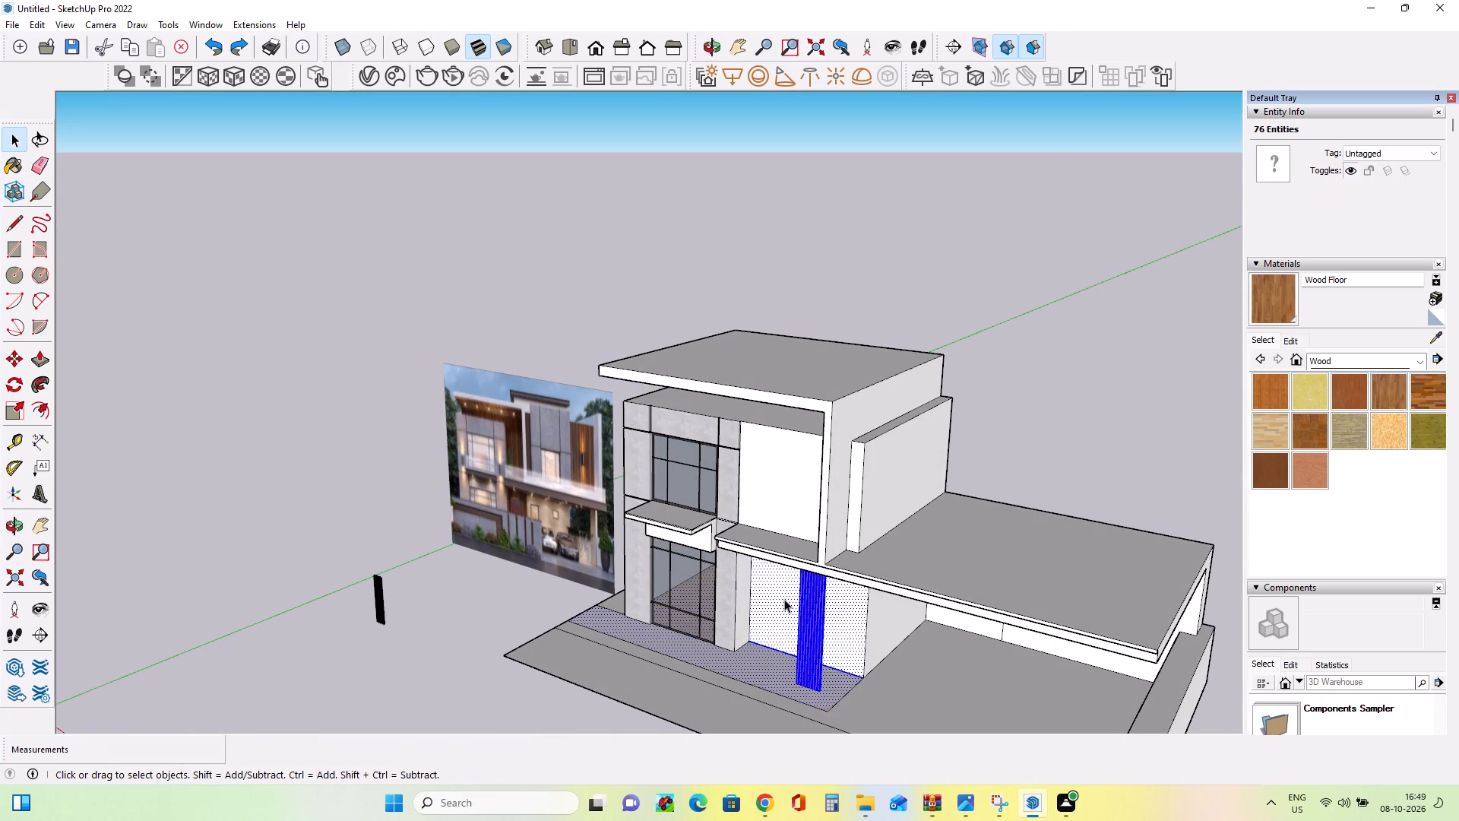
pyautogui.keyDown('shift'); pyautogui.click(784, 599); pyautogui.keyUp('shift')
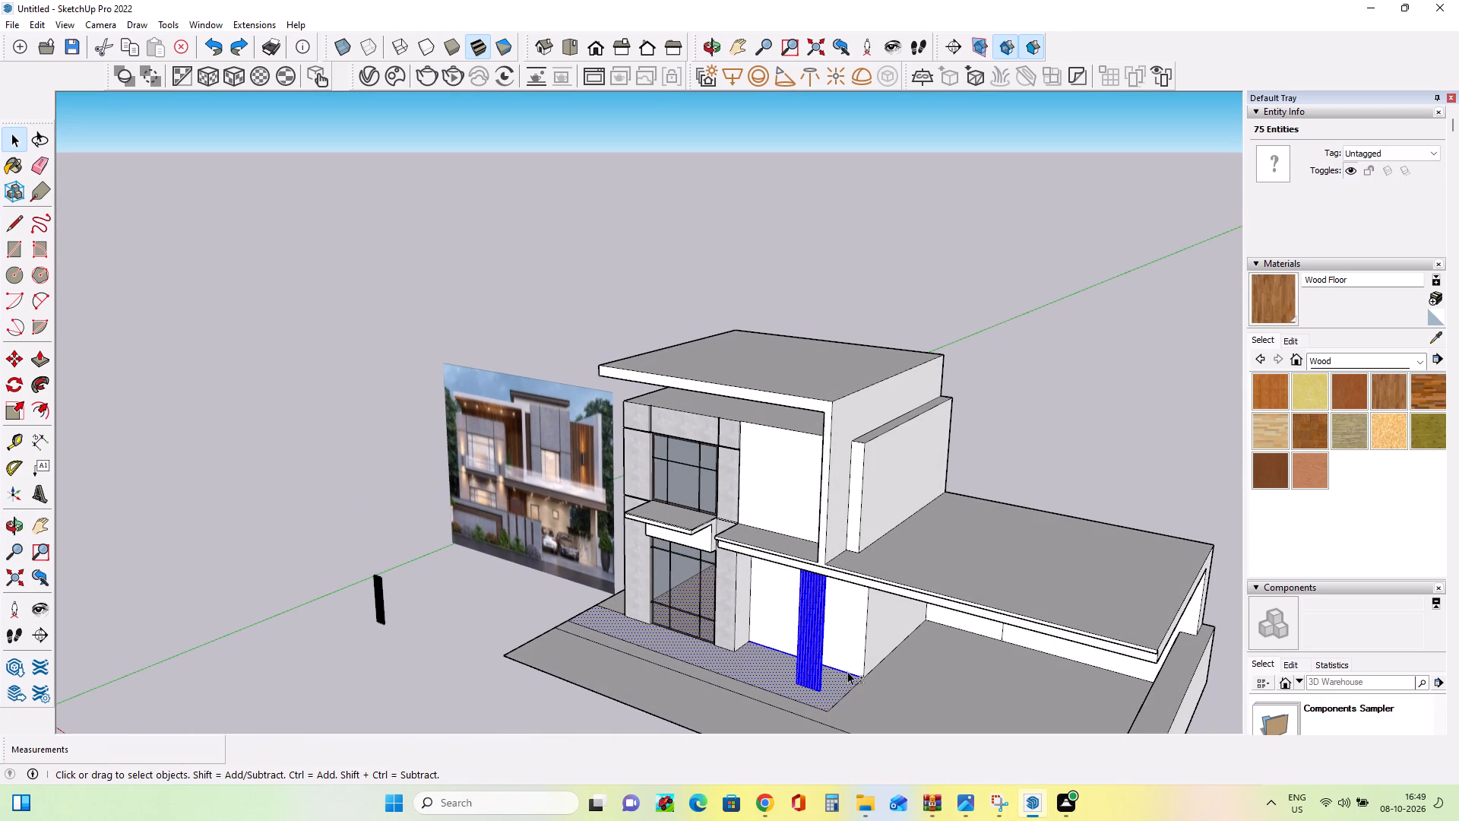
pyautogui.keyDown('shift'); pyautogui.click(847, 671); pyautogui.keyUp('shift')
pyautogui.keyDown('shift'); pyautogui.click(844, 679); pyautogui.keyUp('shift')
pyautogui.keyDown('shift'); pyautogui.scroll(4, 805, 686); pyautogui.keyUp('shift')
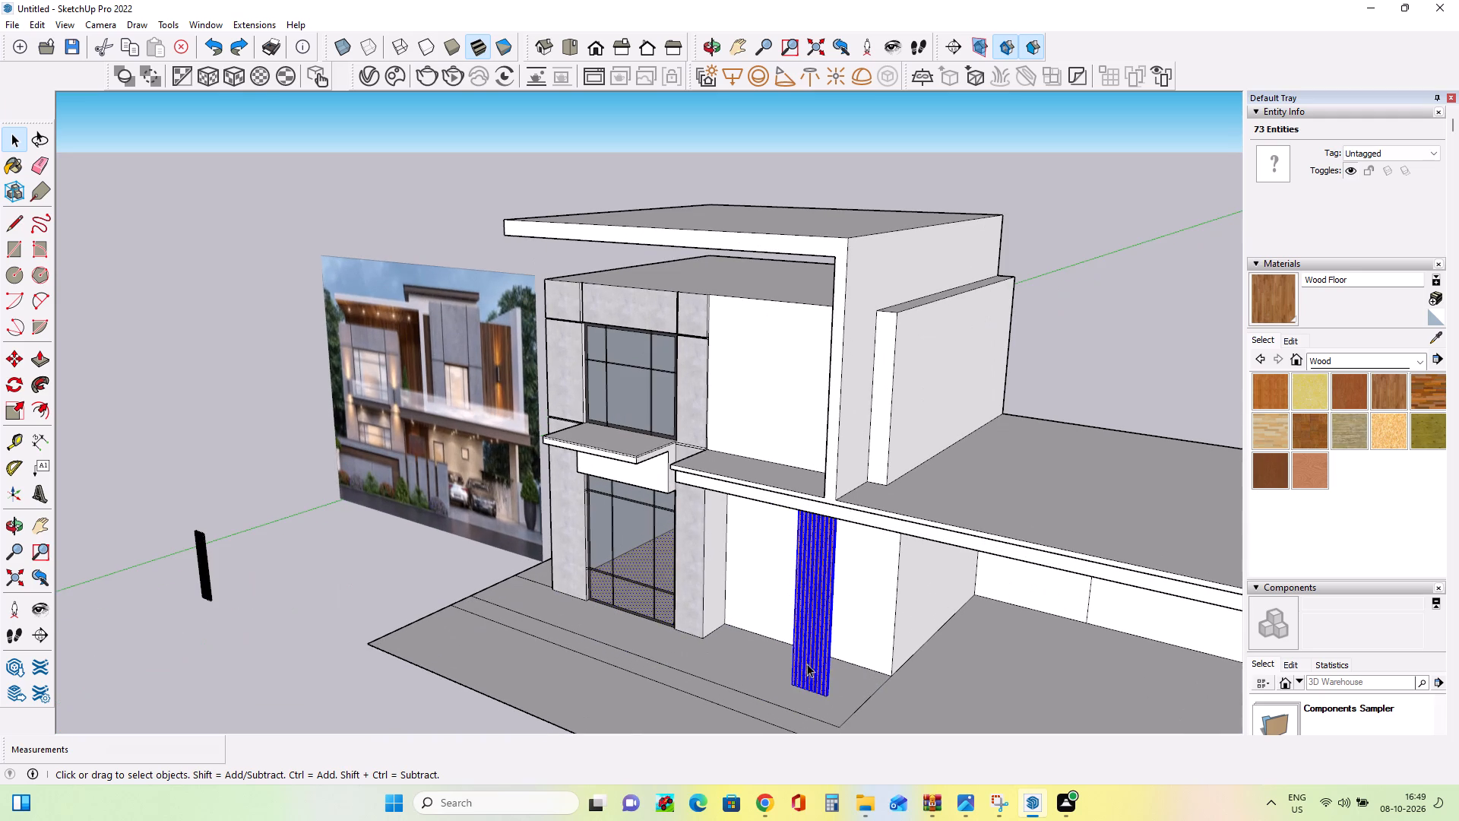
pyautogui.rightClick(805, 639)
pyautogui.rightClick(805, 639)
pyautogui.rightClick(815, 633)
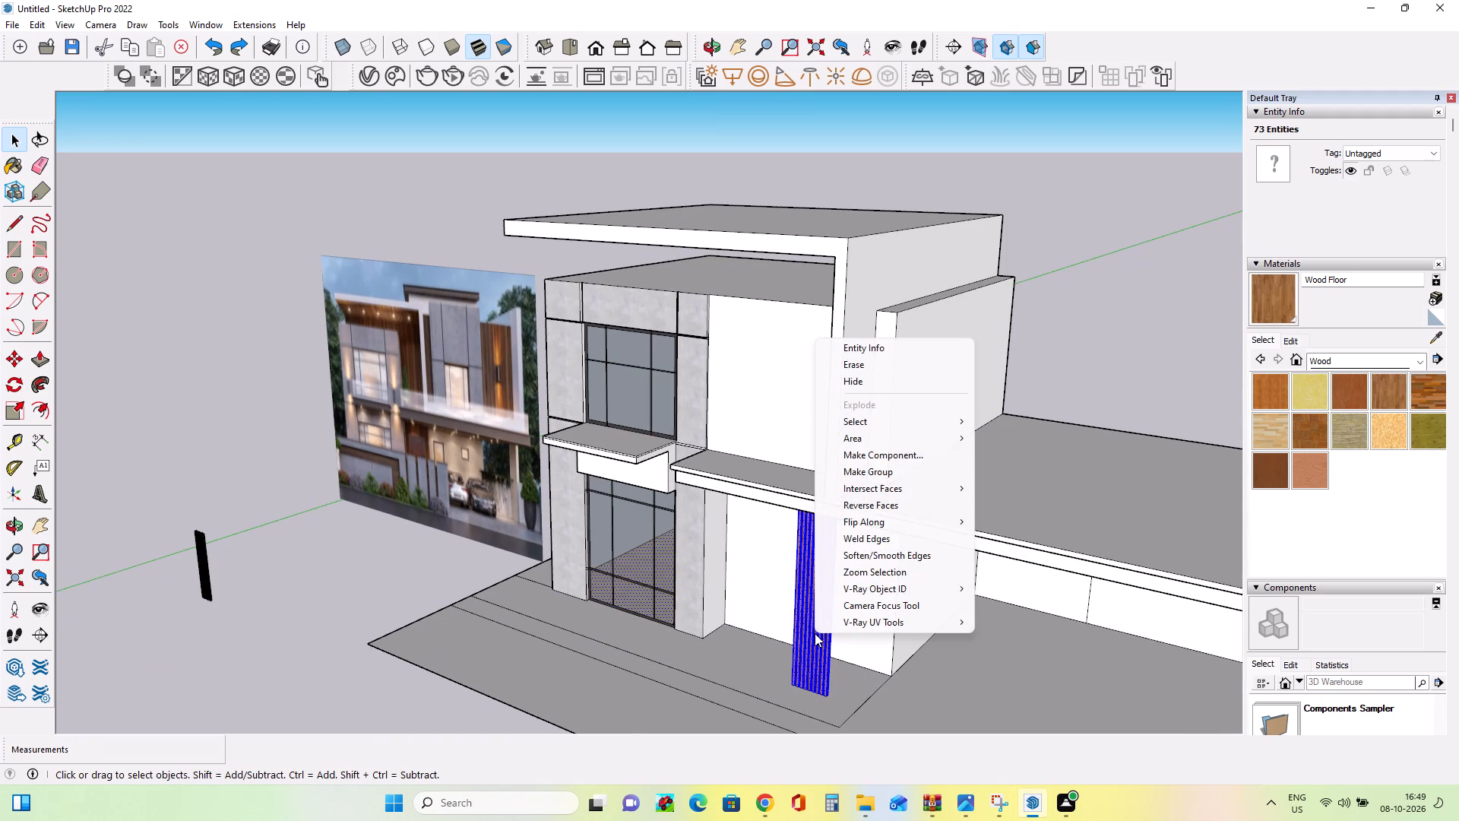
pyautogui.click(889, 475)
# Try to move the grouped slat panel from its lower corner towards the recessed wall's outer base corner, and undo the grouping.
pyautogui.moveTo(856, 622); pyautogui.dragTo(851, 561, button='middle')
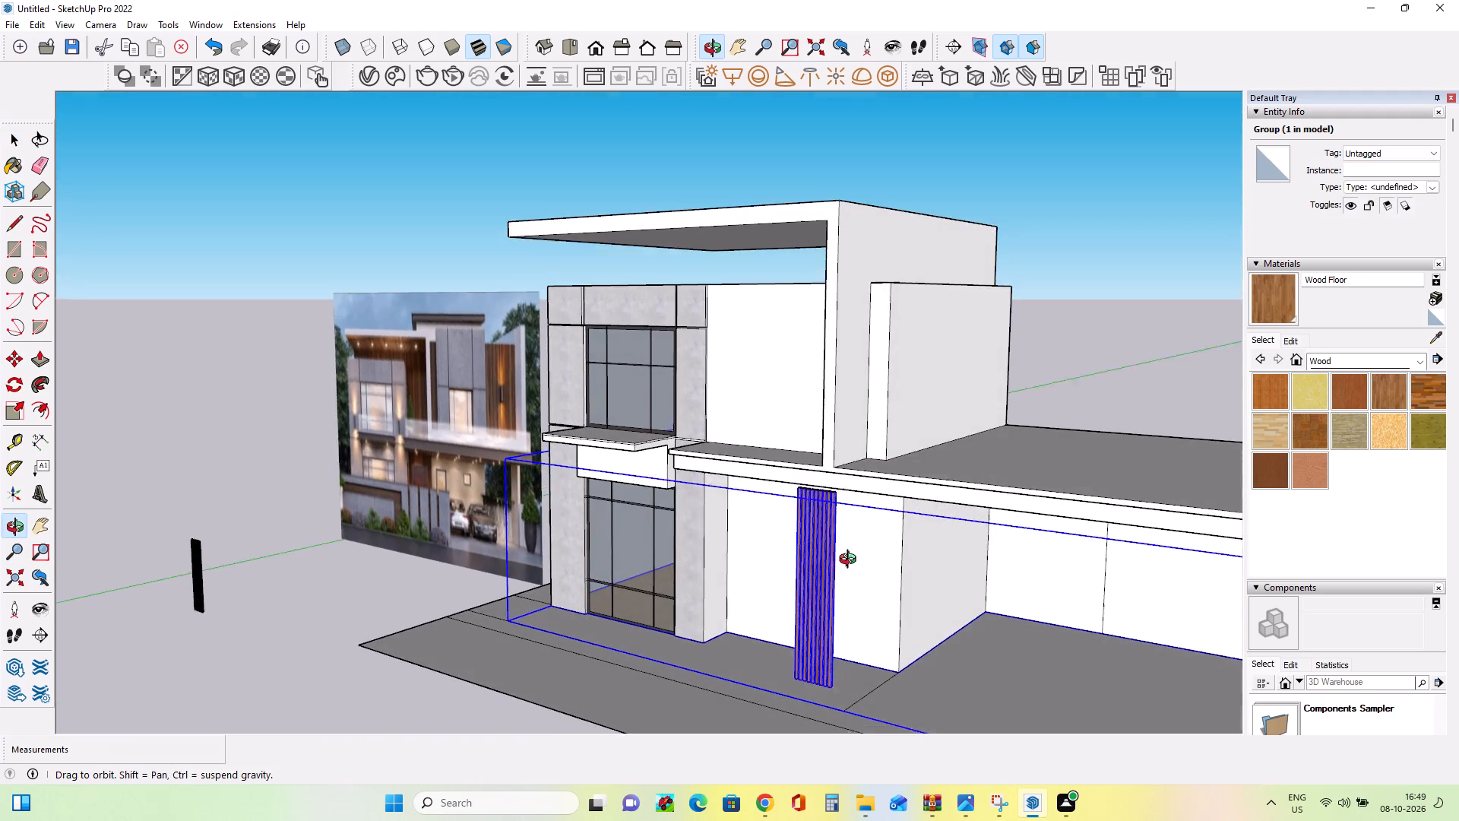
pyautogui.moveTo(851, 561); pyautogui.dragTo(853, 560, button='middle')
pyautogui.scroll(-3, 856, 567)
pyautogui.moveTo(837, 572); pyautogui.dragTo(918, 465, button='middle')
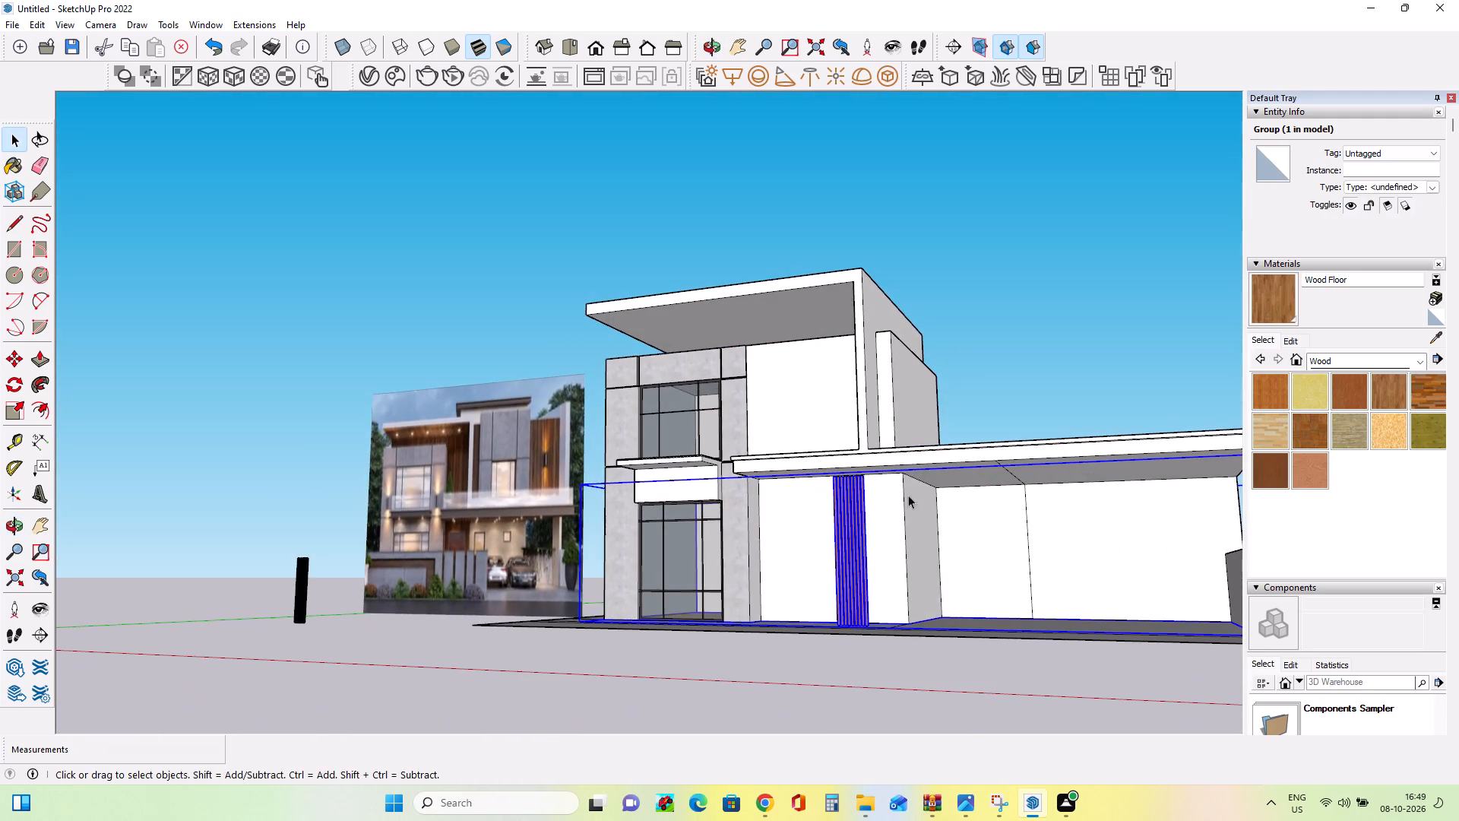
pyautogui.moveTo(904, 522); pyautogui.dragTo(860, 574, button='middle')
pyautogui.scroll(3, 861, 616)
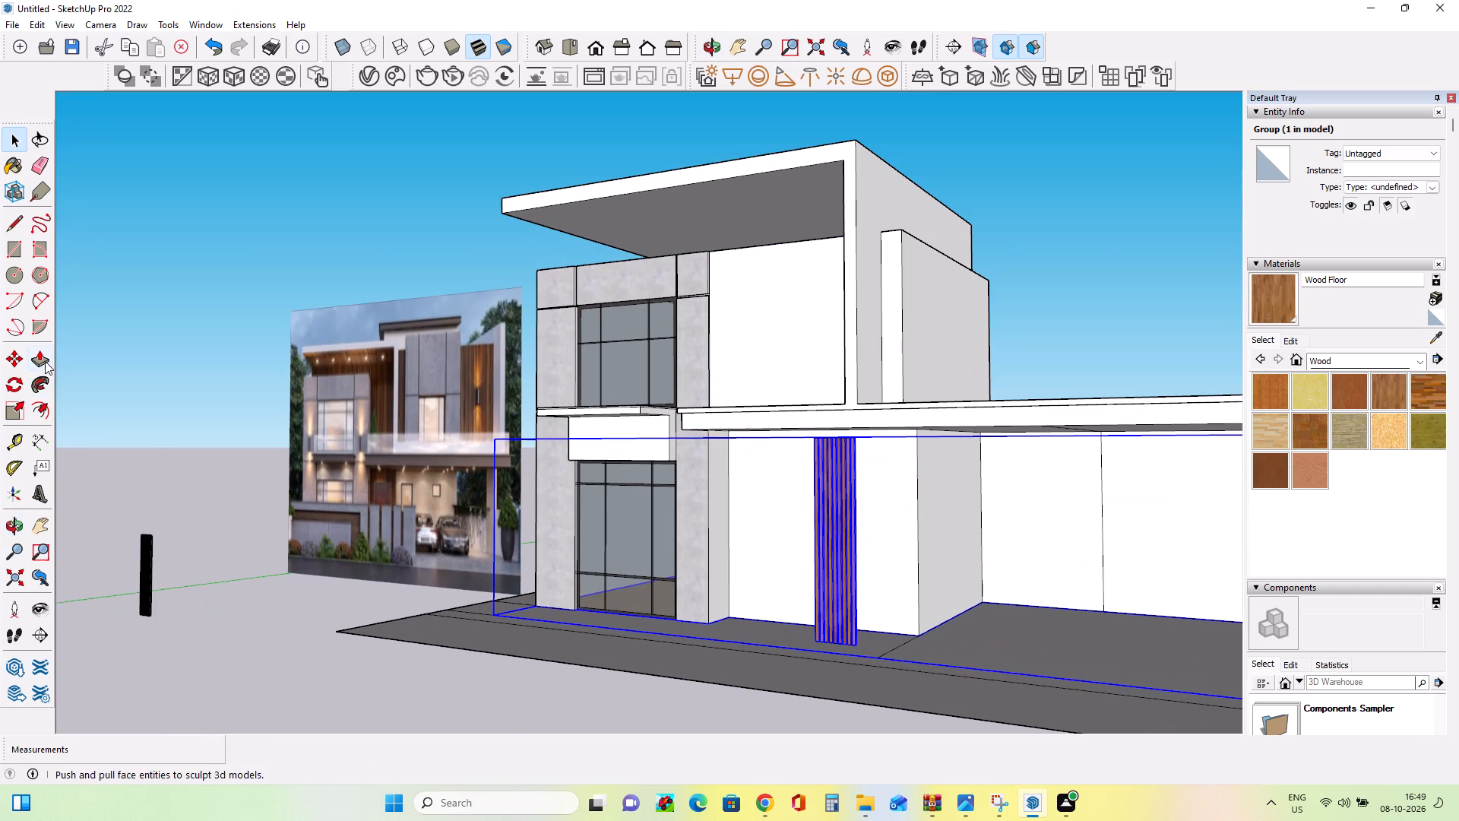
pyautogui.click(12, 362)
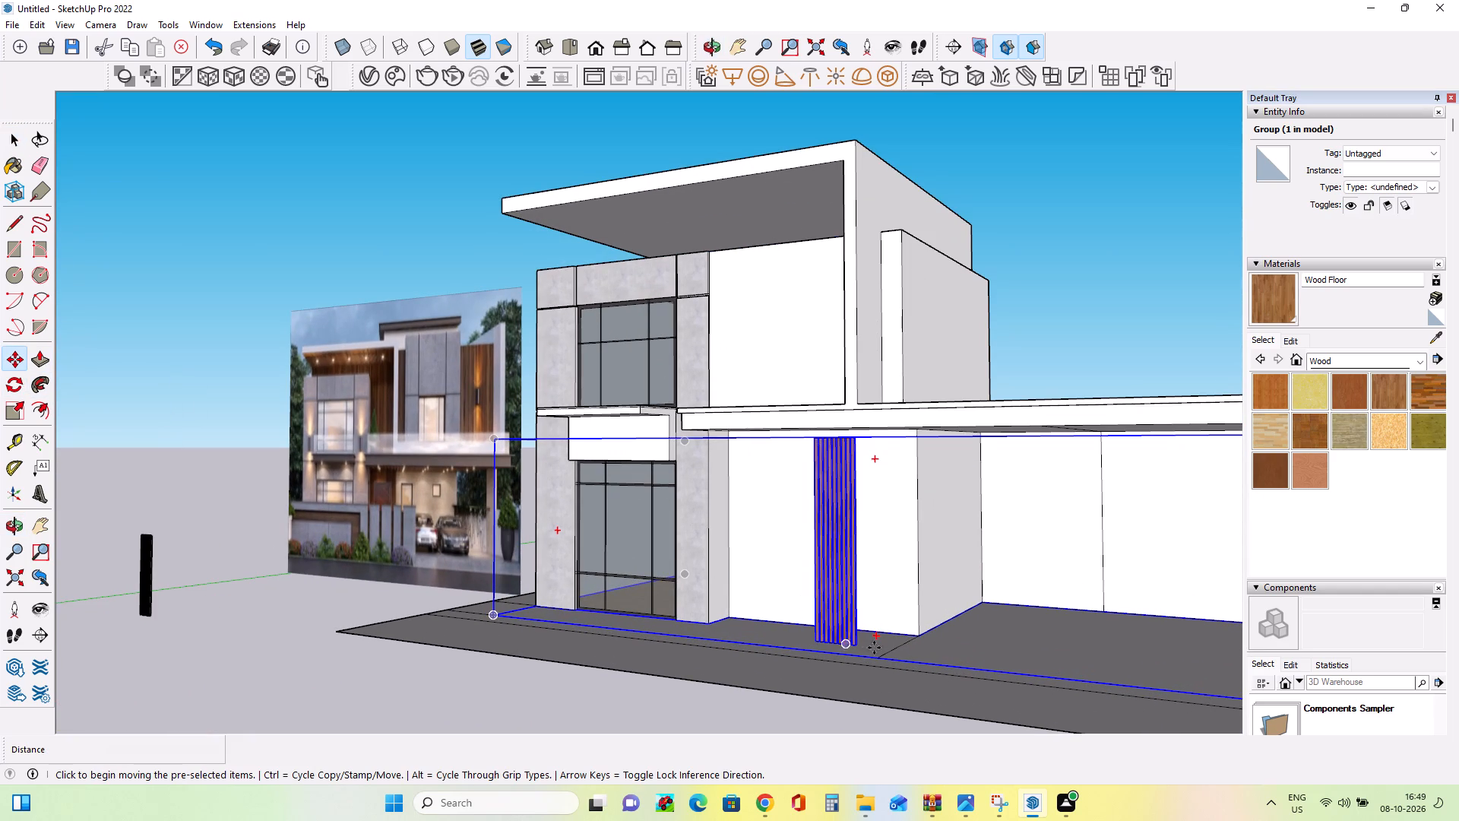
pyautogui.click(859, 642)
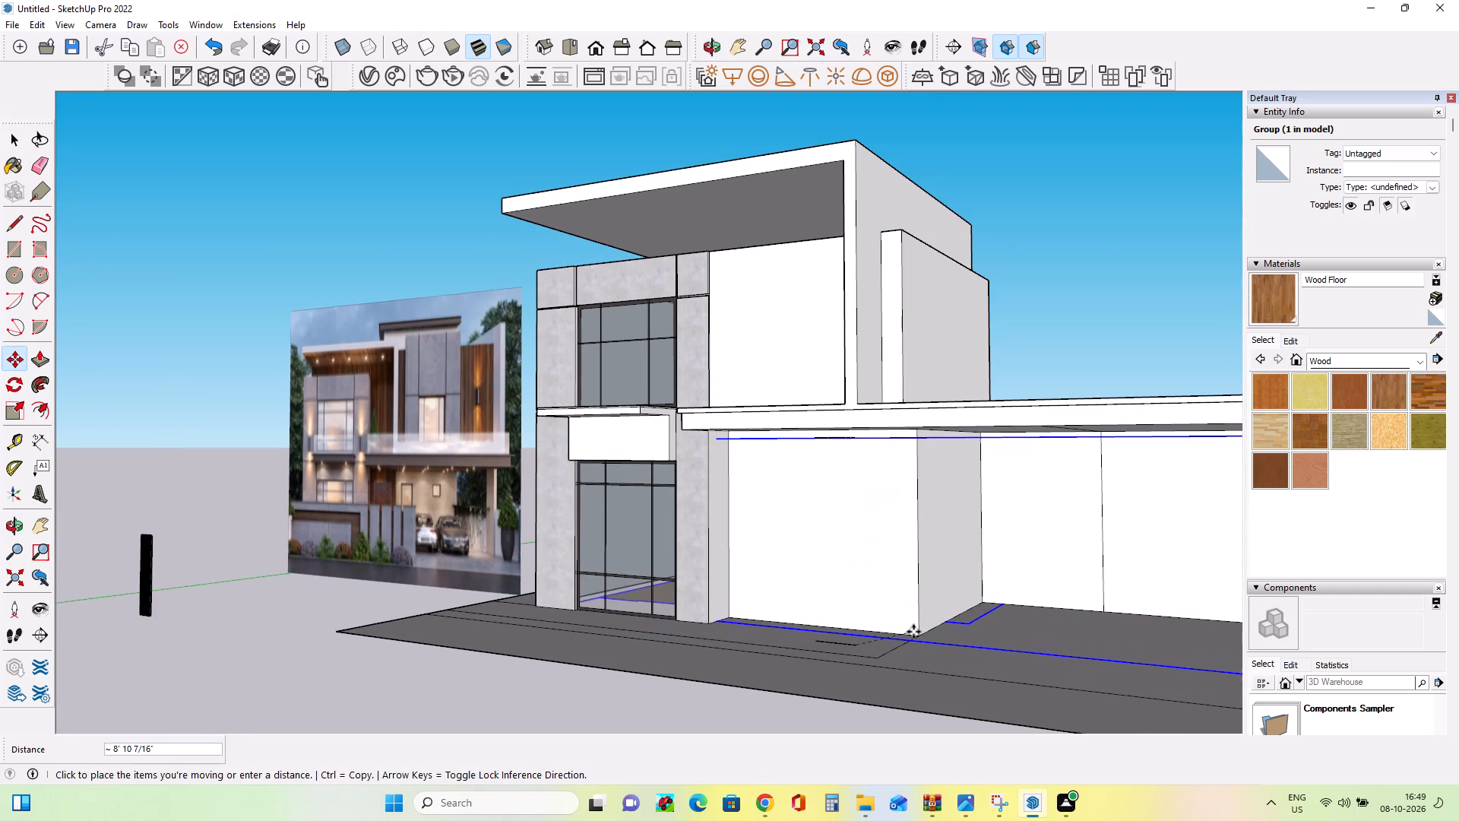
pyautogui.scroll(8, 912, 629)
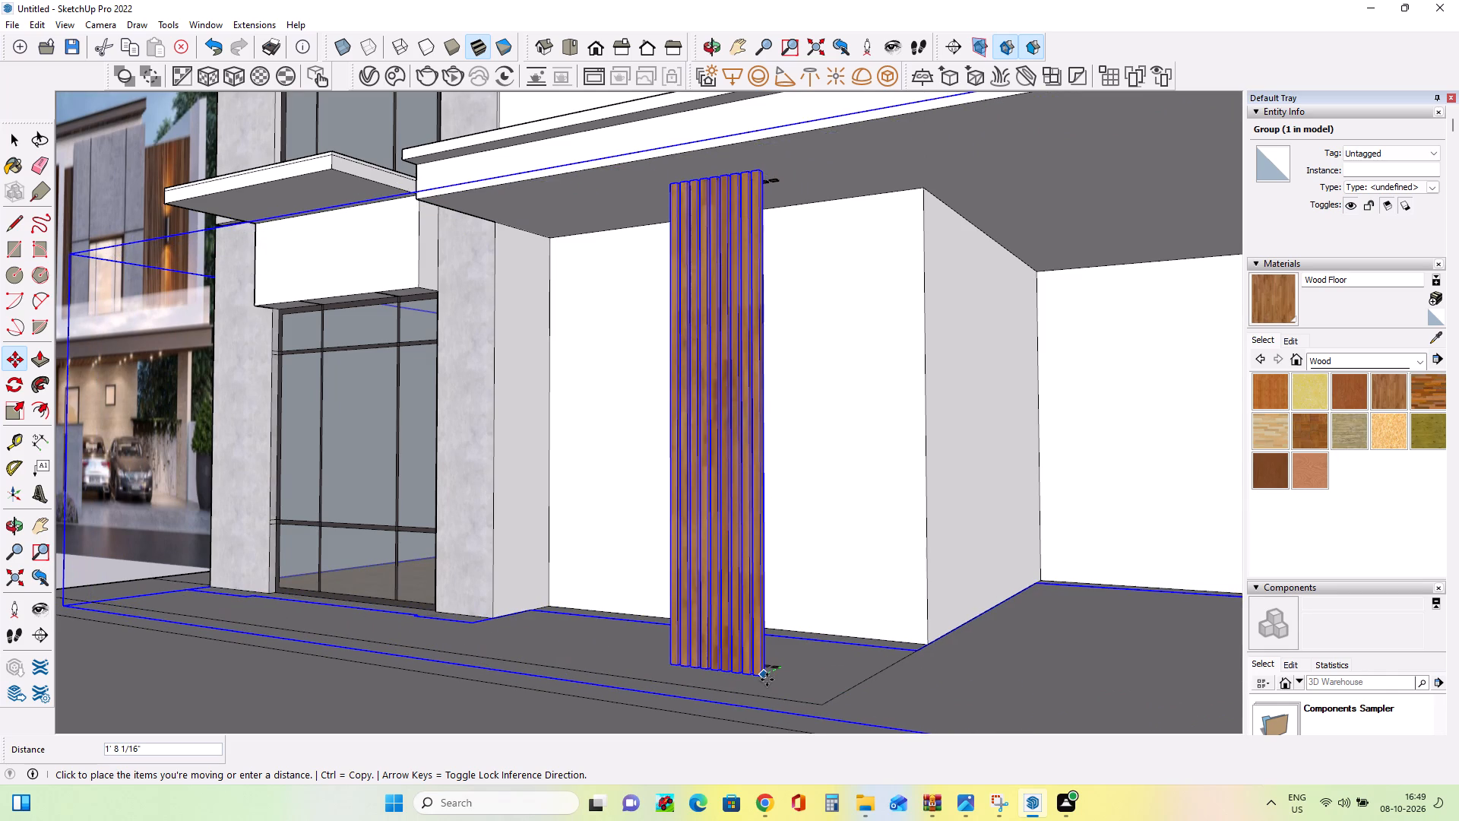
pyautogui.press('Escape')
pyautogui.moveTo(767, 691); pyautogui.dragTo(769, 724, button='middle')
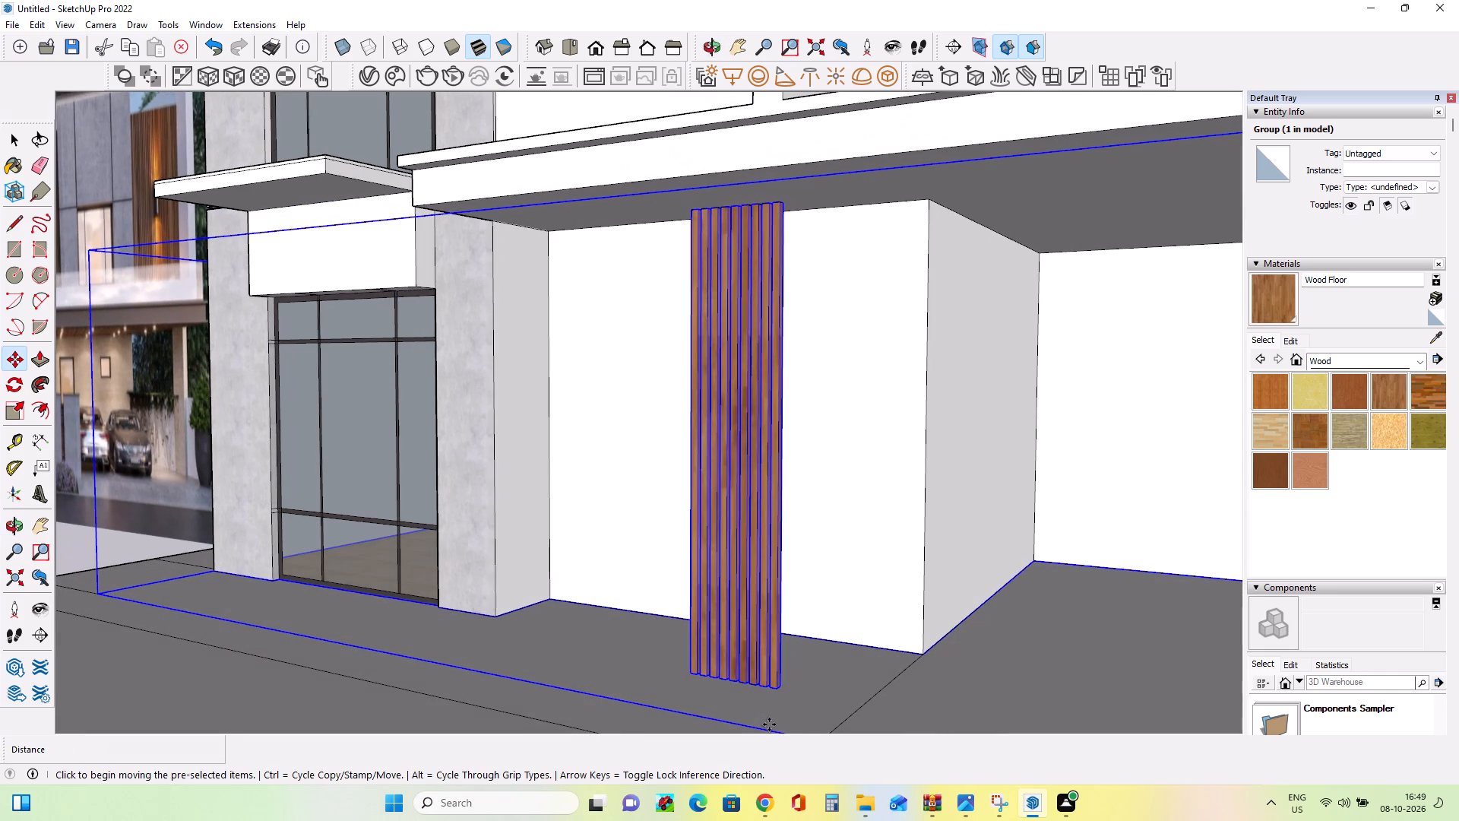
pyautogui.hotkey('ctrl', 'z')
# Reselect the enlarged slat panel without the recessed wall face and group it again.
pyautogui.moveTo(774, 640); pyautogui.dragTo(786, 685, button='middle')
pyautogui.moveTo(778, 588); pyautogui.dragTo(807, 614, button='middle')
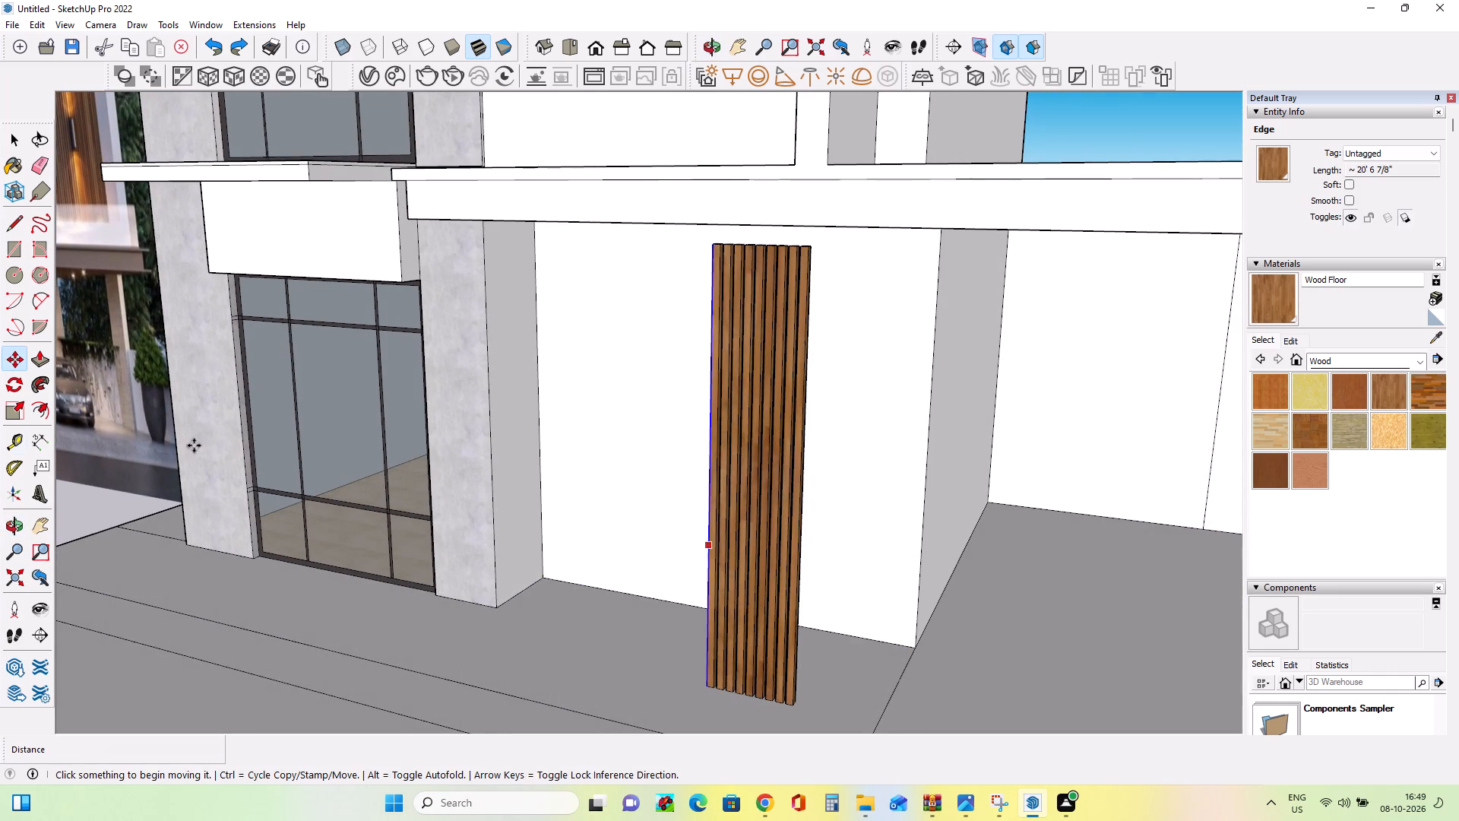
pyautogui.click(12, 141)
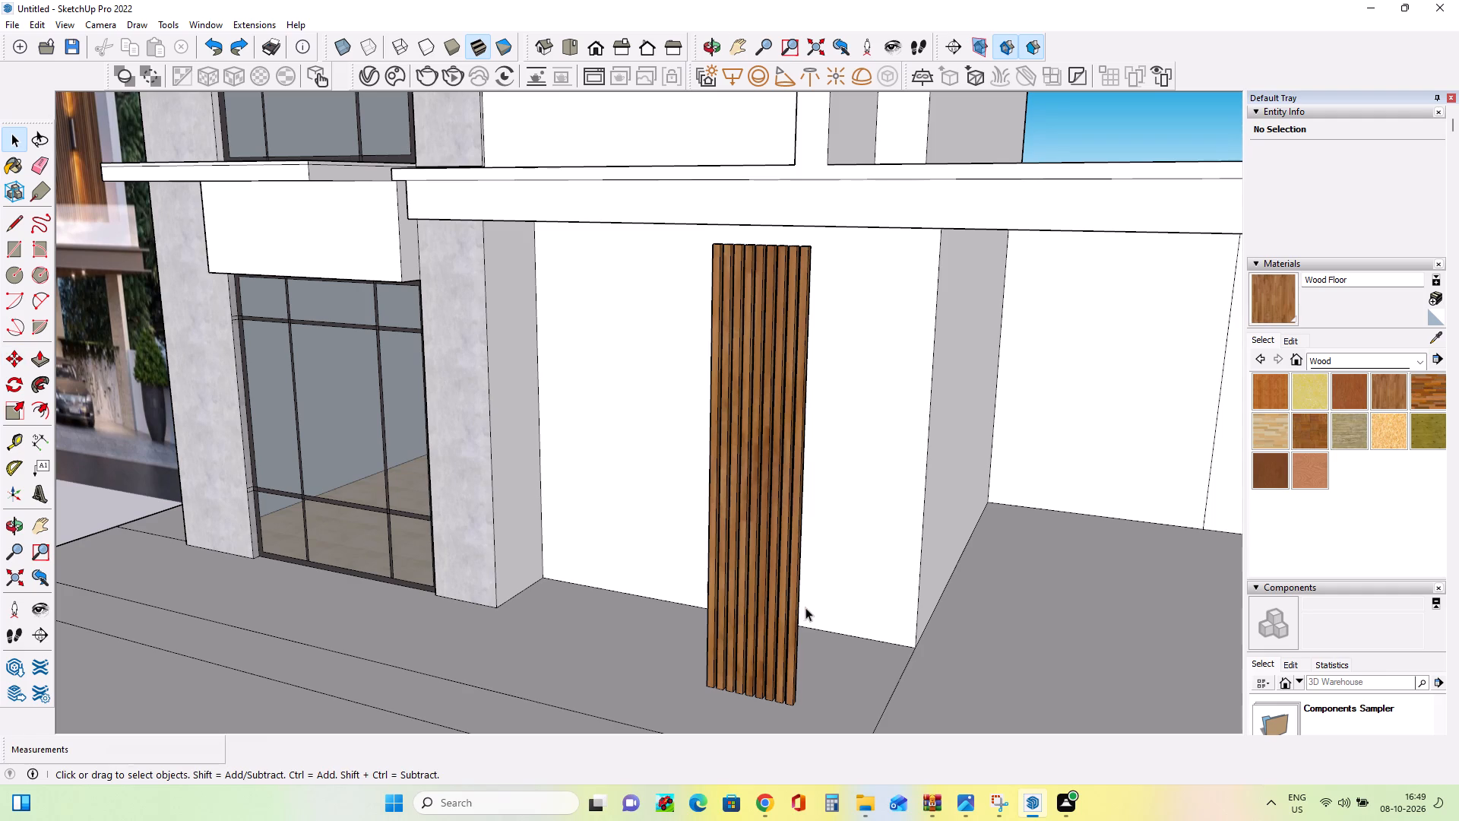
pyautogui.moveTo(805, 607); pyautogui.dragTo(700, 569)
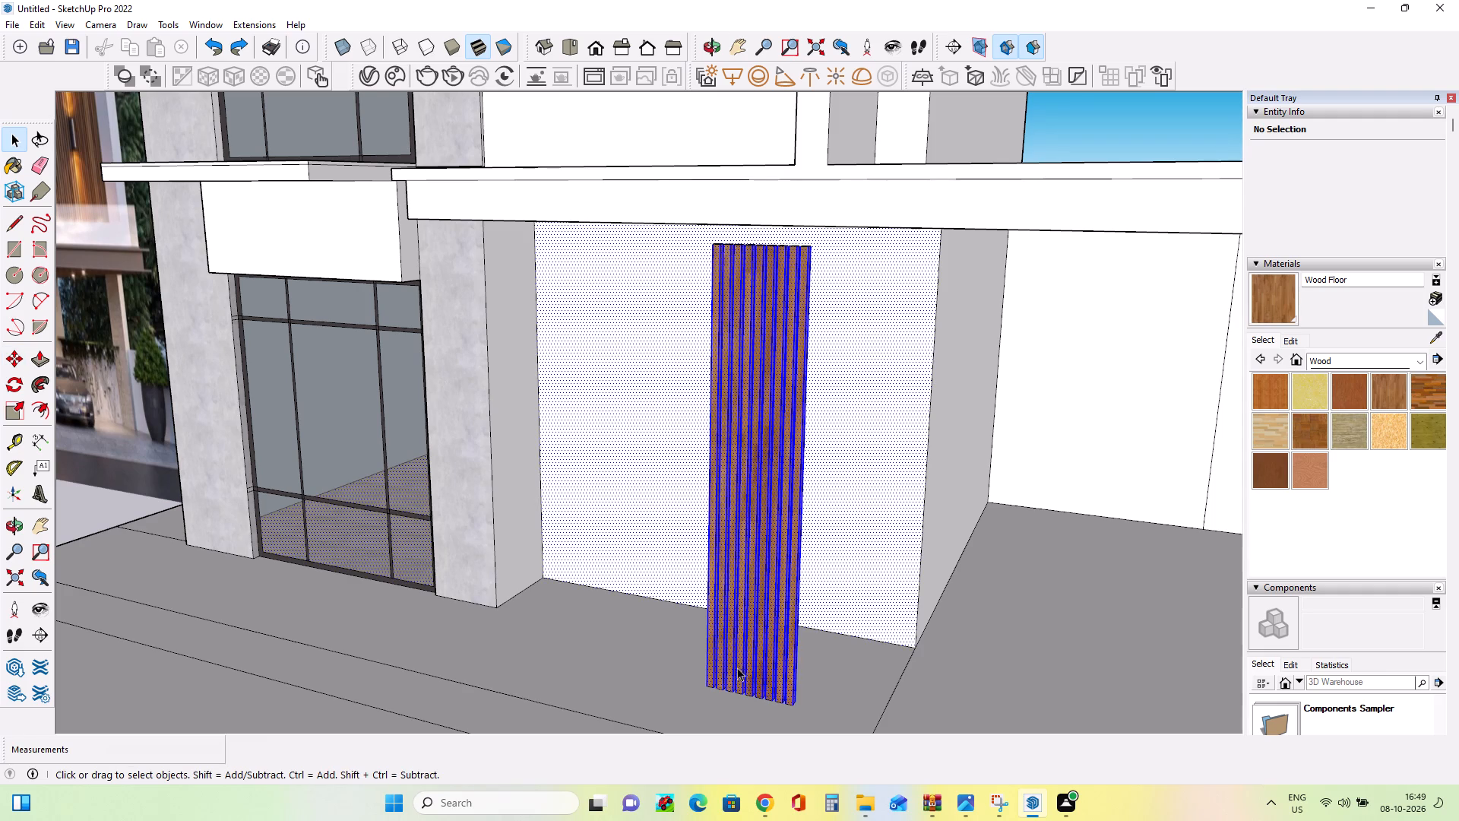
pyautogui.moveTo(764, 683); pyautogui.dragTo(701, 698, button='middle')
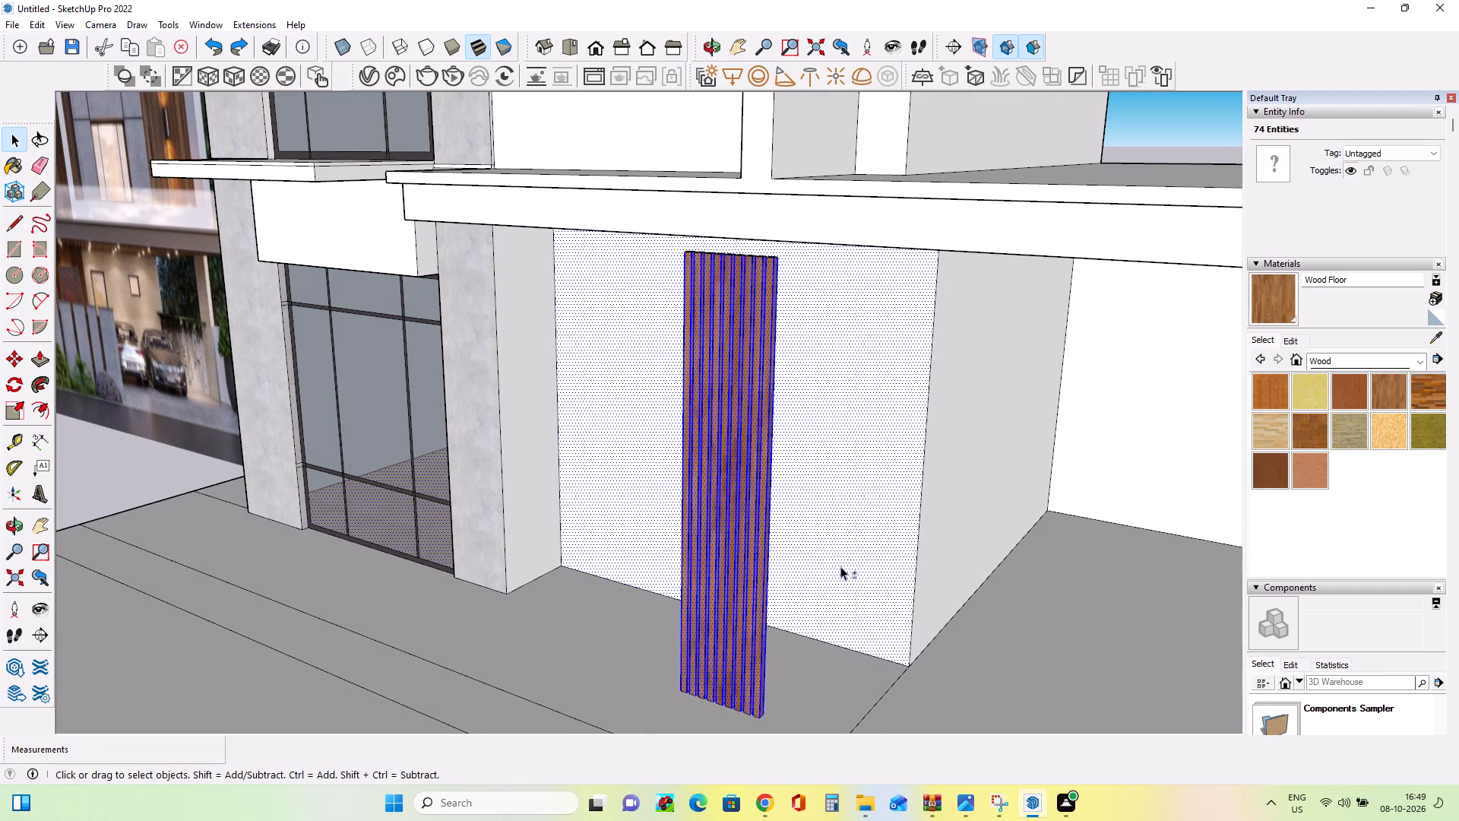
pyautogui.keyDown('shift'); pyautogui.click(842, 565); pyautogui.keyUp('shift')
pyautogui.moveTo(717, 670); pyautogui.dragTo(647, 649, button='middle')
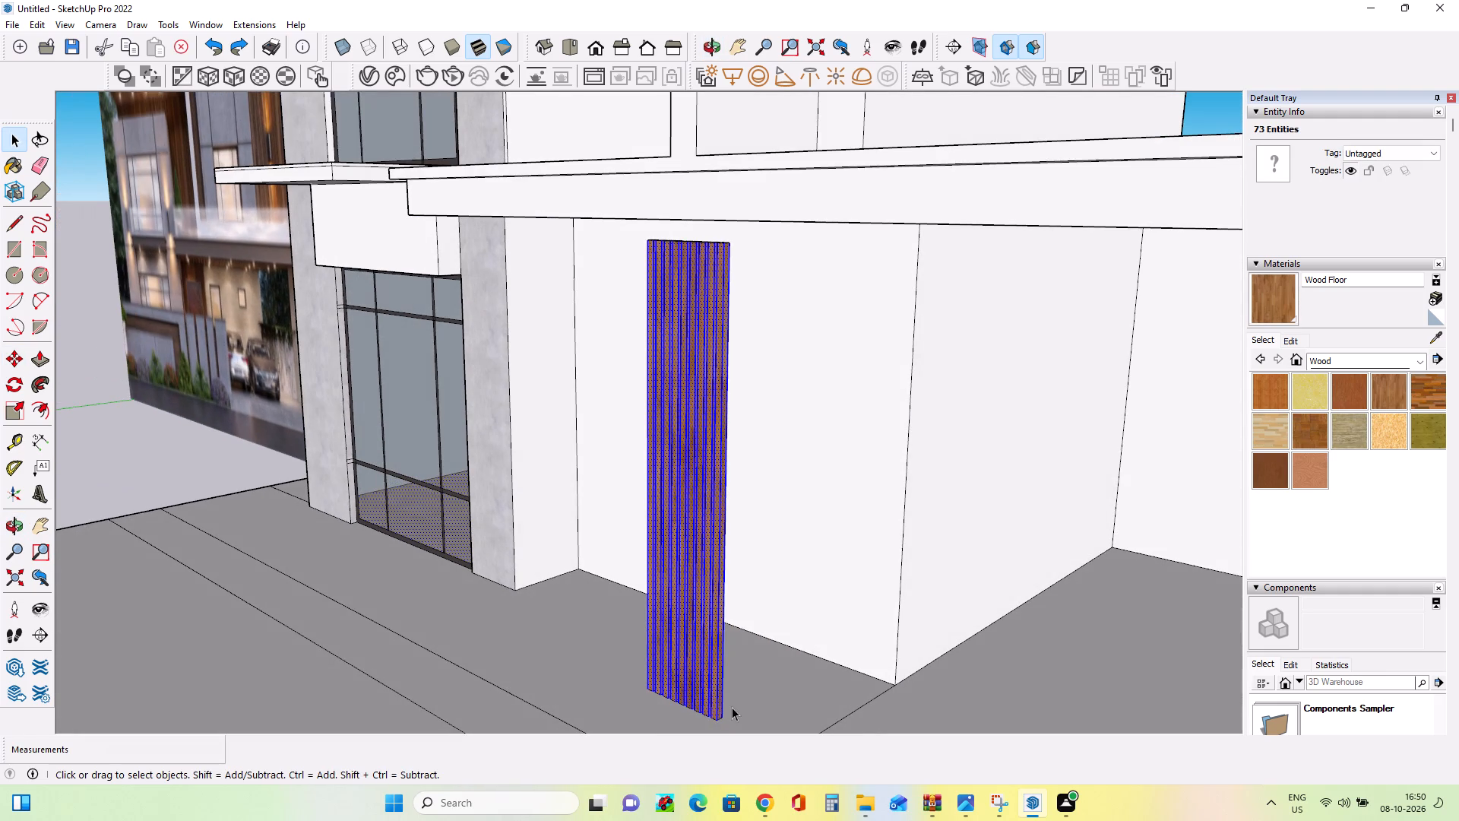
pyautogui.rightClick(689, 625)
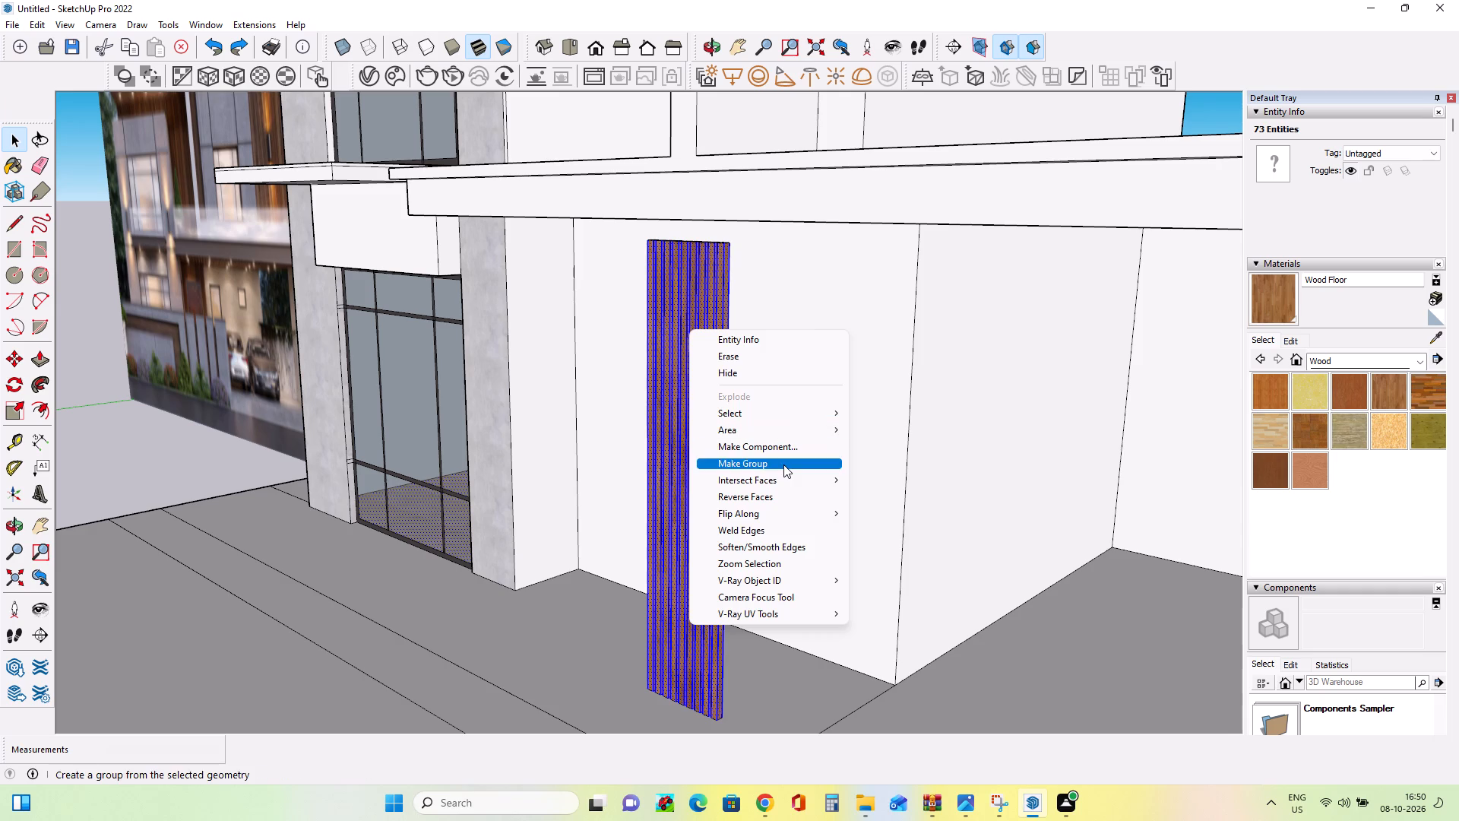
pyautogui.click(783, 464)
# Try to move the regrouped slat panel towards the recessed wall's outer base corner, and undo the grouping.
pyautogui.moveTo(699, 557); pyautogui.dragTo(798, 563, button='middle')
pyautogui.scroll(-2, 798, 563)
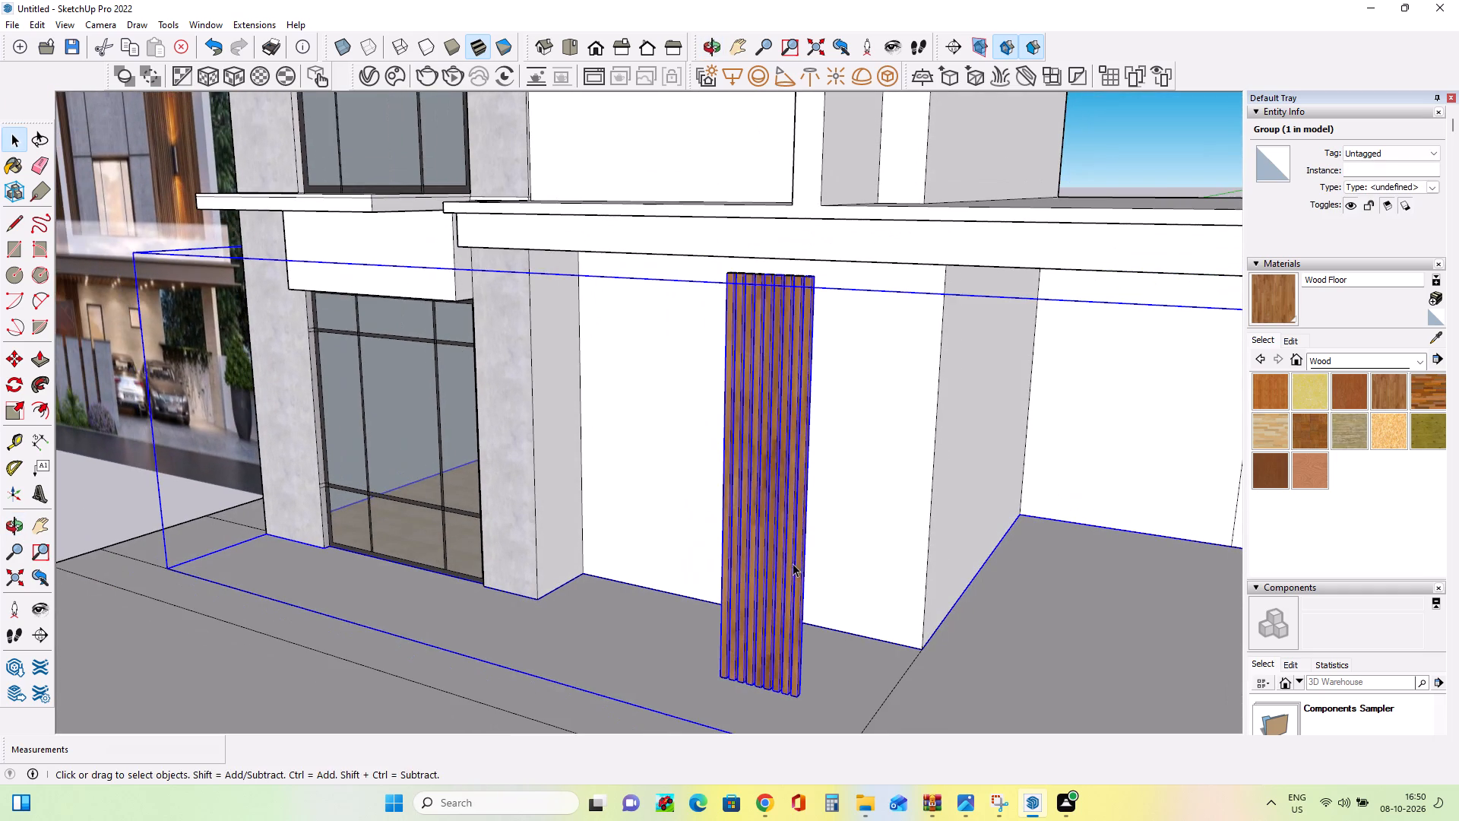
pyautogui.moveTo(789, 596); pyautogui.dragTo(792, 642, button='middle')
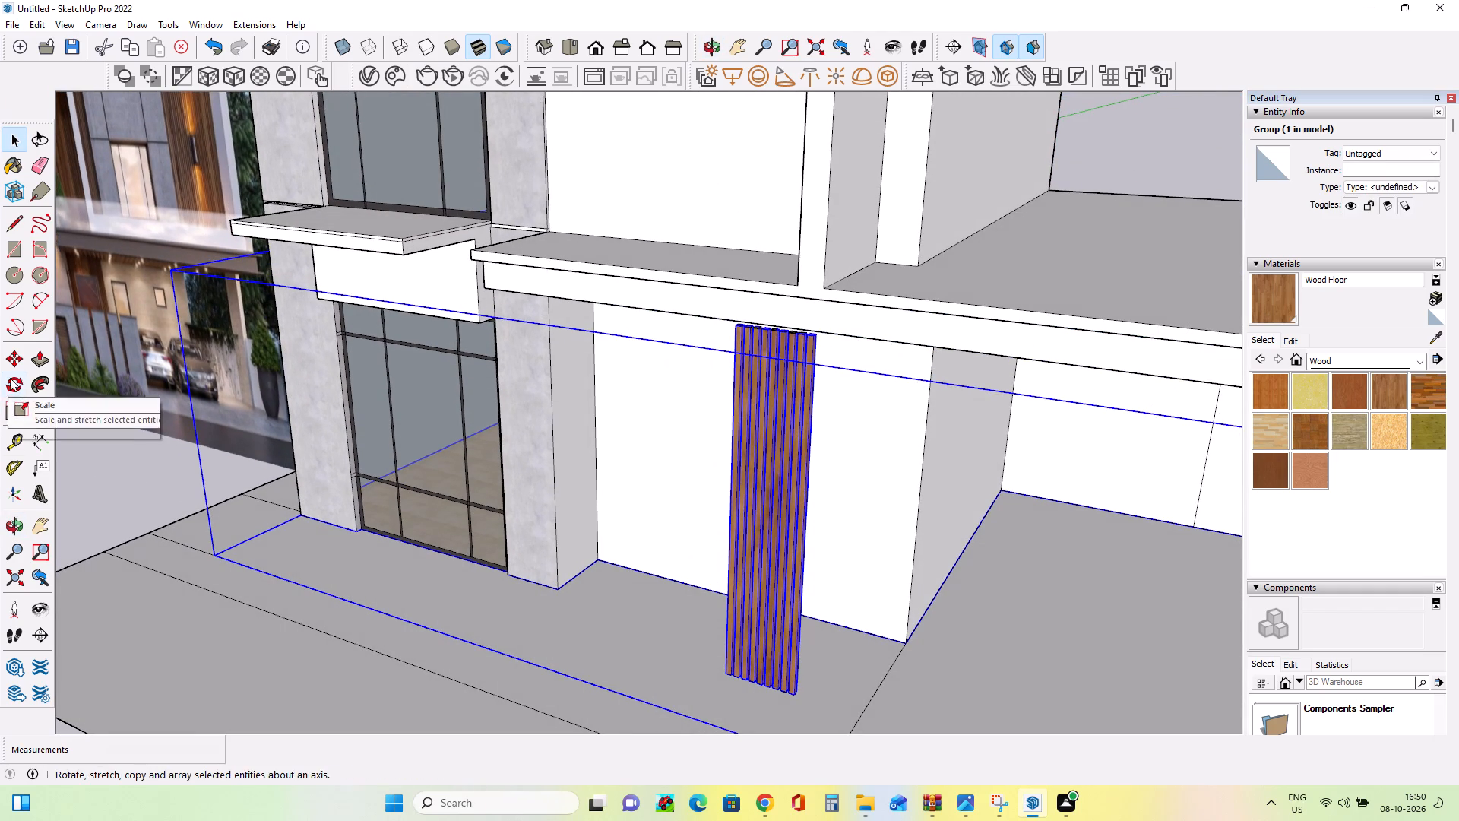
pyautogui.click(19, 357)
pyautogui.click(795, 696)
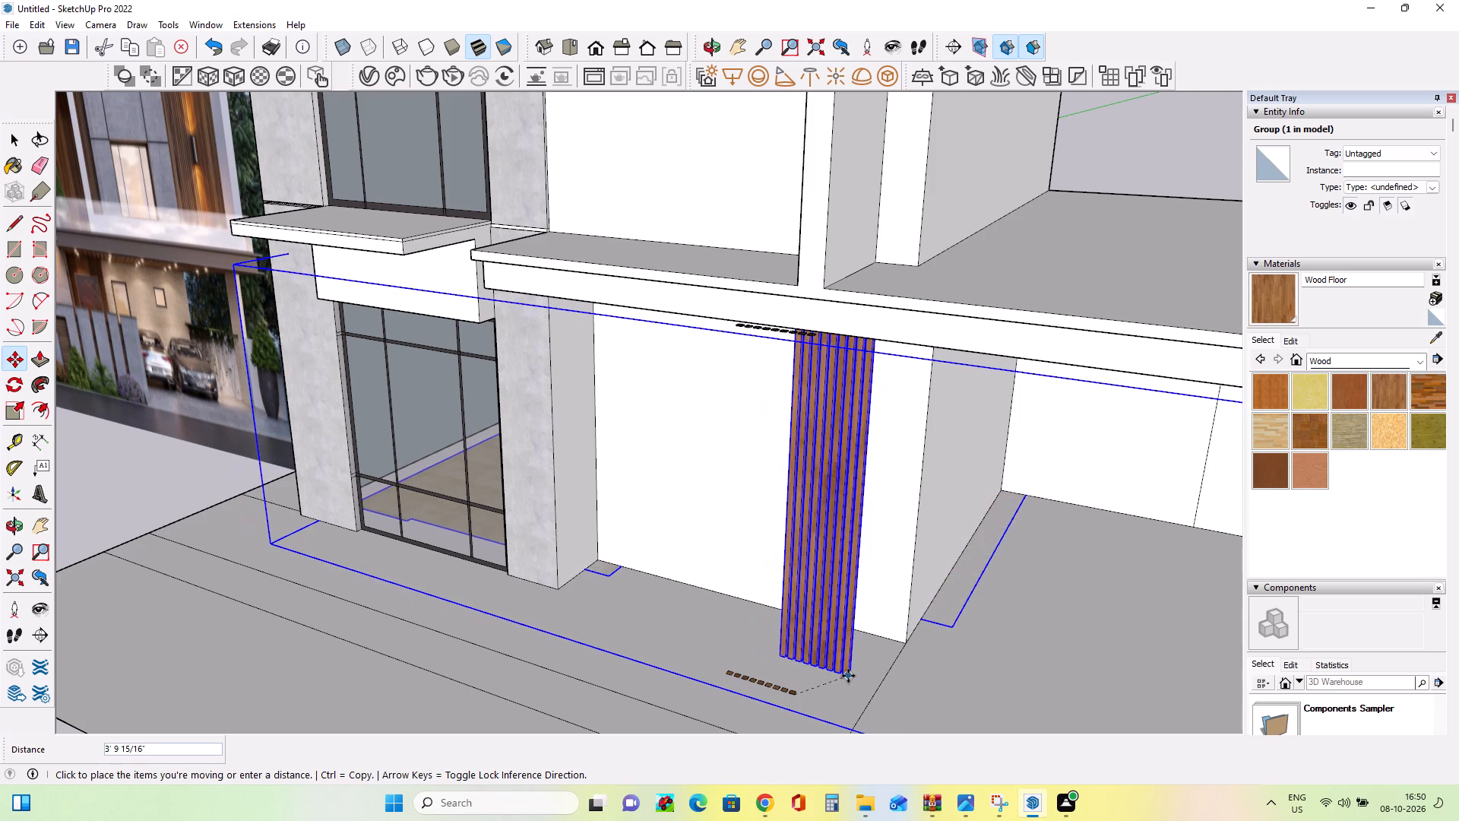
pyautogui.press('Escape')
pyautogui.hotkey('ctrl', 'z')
# Undo the uniform enlargement of the slat panel on the porch.
pyautogui.hotkey('ctrl', 'z')
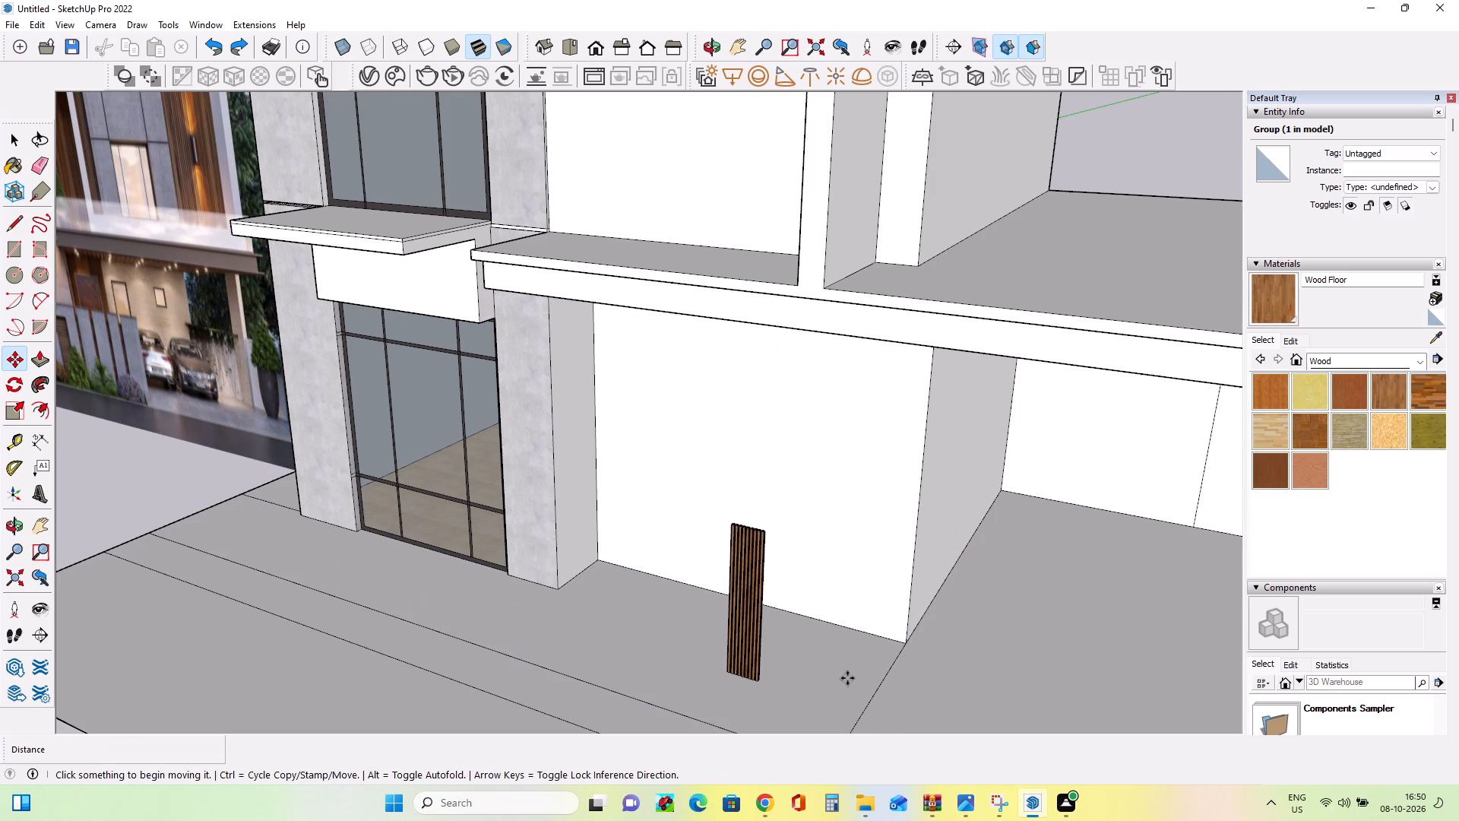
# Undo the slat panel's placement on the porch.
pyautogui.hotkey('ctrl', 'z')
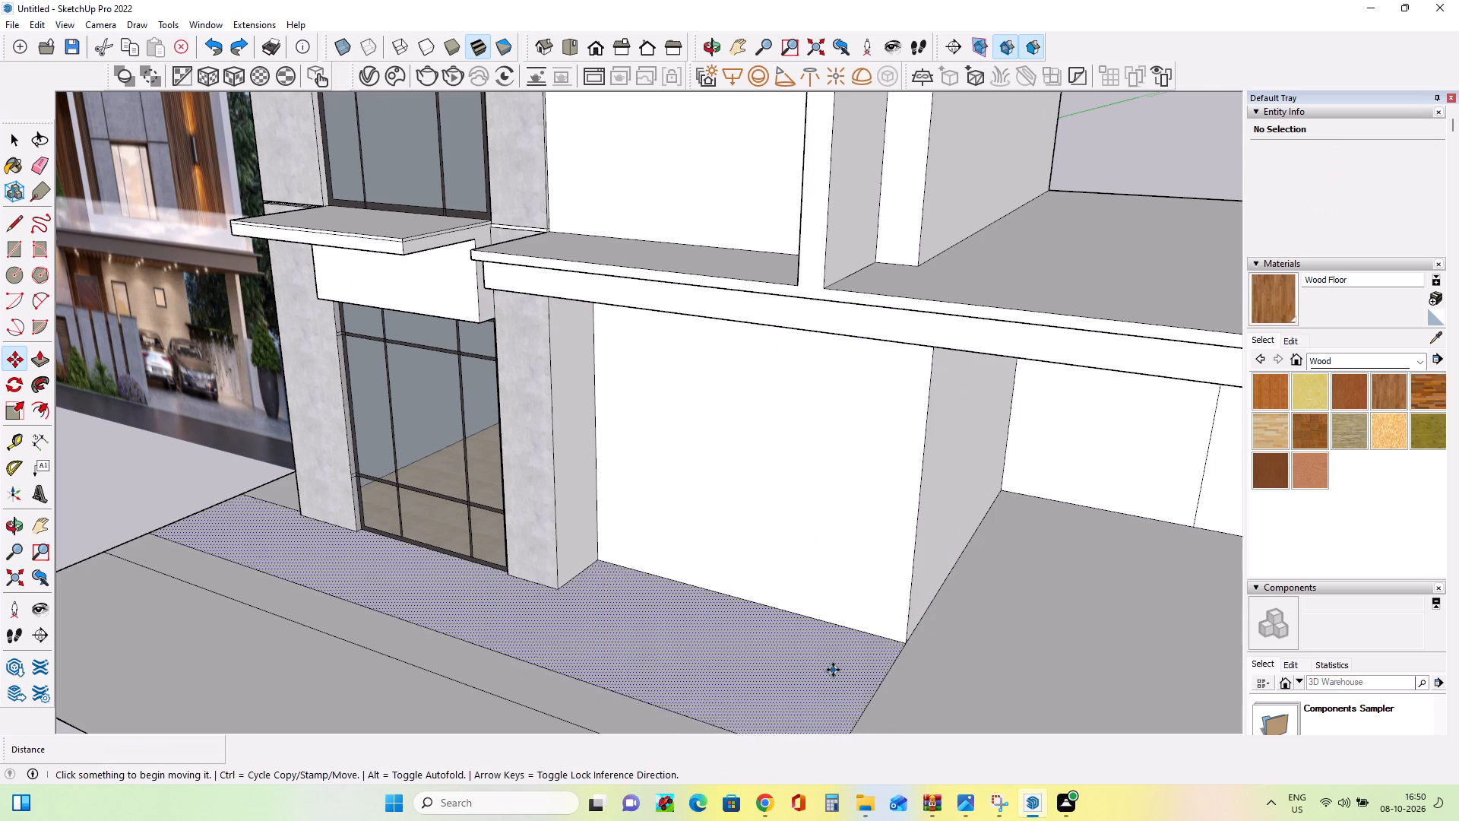
# Select the slat panel's loose geometry beside the reference image and make it a group.
pyautogui.scroll(-11, 833, 670)
pyautogui.scroll(-1, 314, 624)
pyautogui.scroll(14, 314, 624)
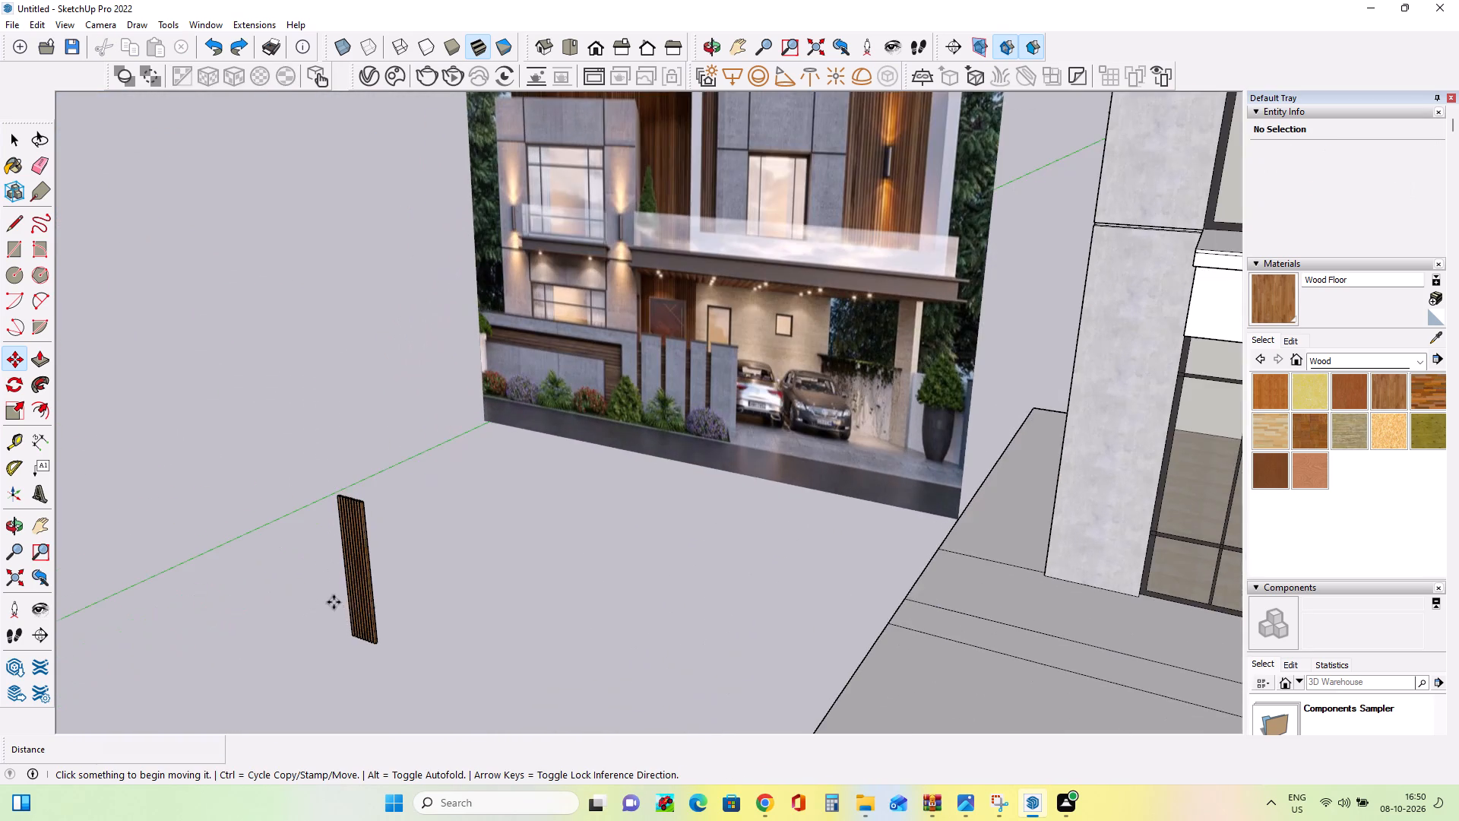
pyautogui.moveTo(439, 617); pyautogui.dragTo(559, 571, button='middle')
pyautogui.moveTo(413, 531); pyautogui.dragTo(321, 572)
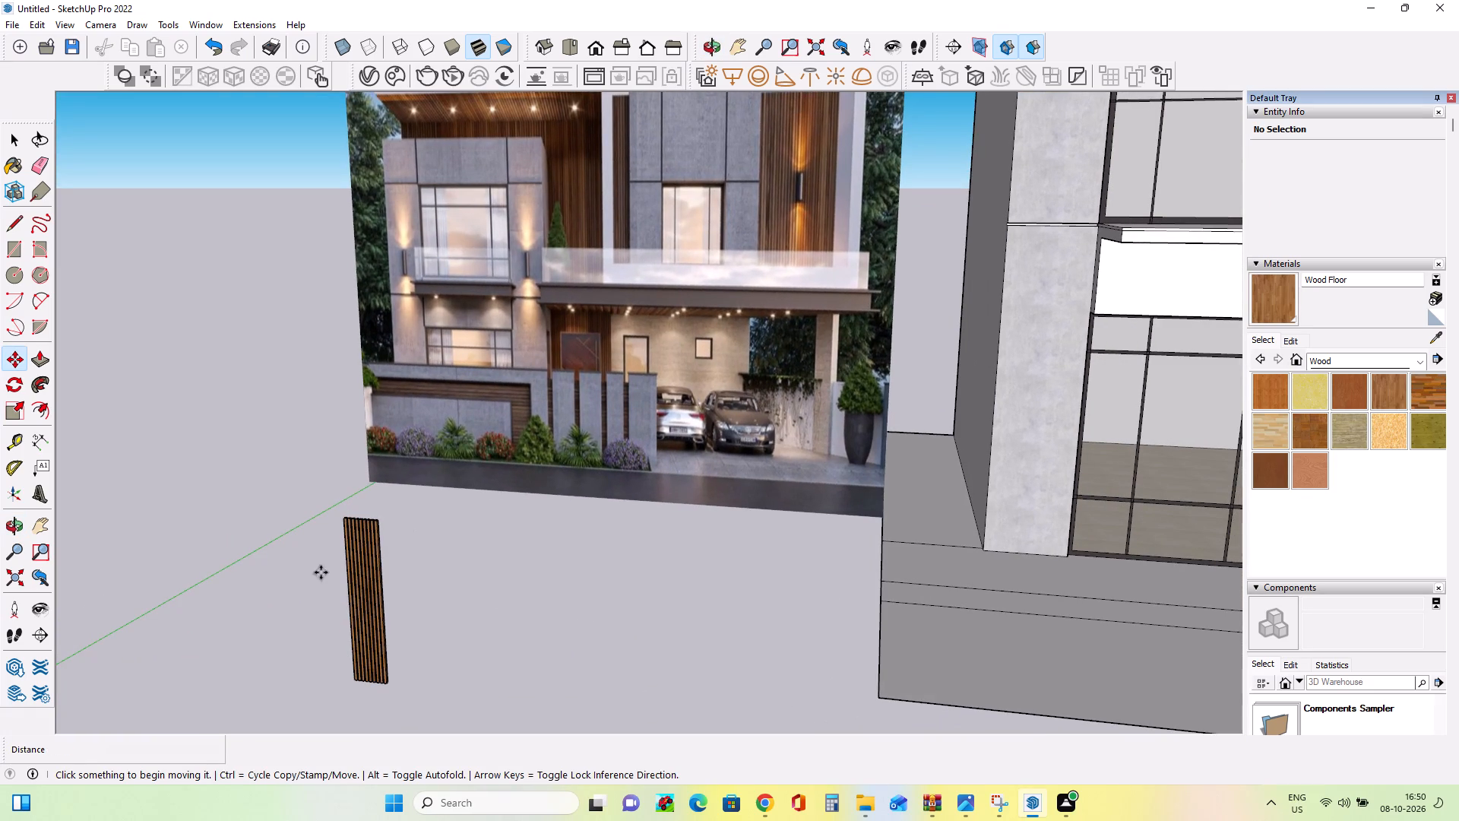
pyautogui.click(16, 142)
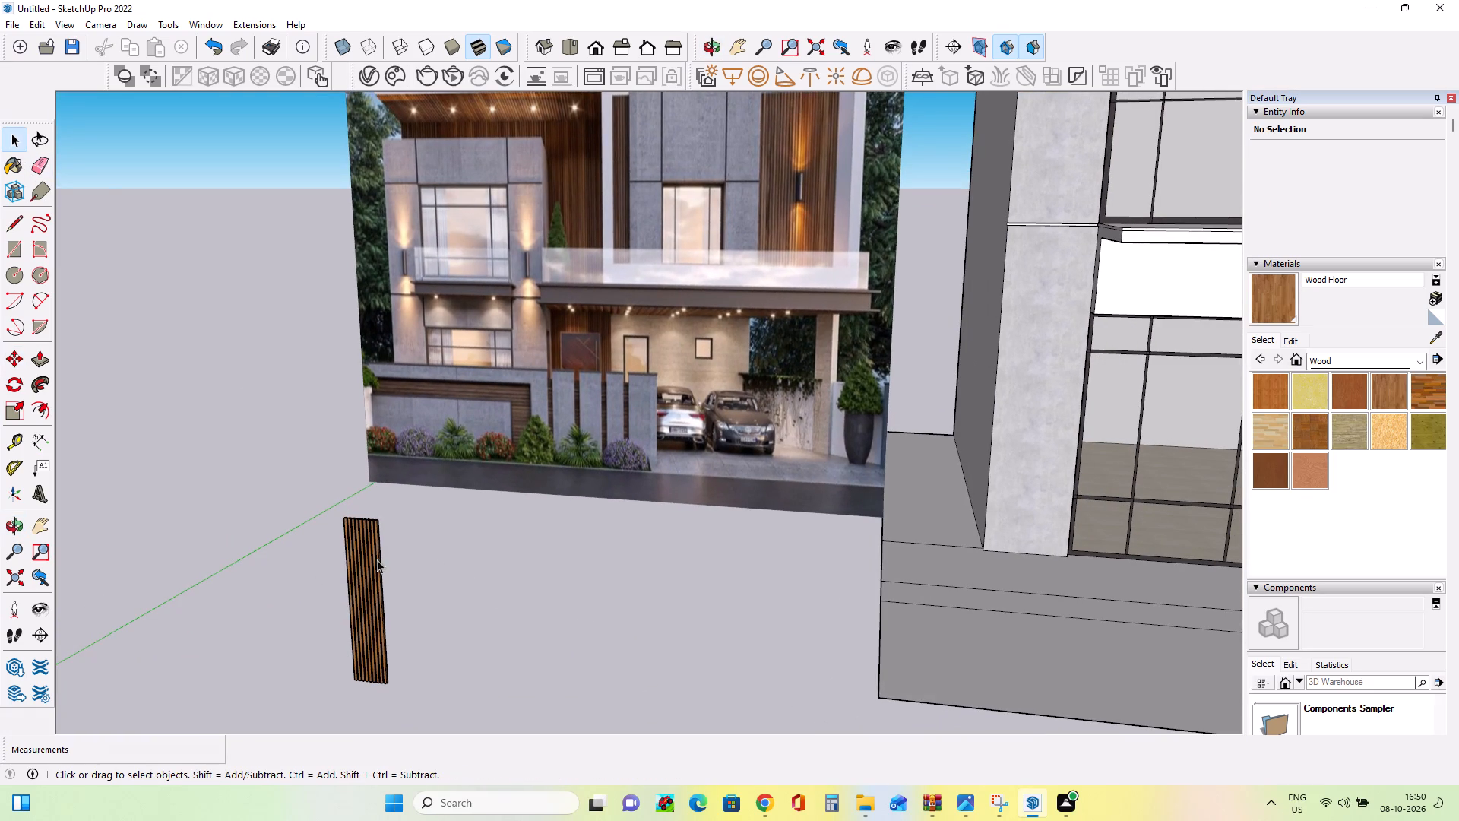
pyautogui.click(369, 563)
pyautogui.moveTo(422, 512); pyautogui.dragTo(301, 615)
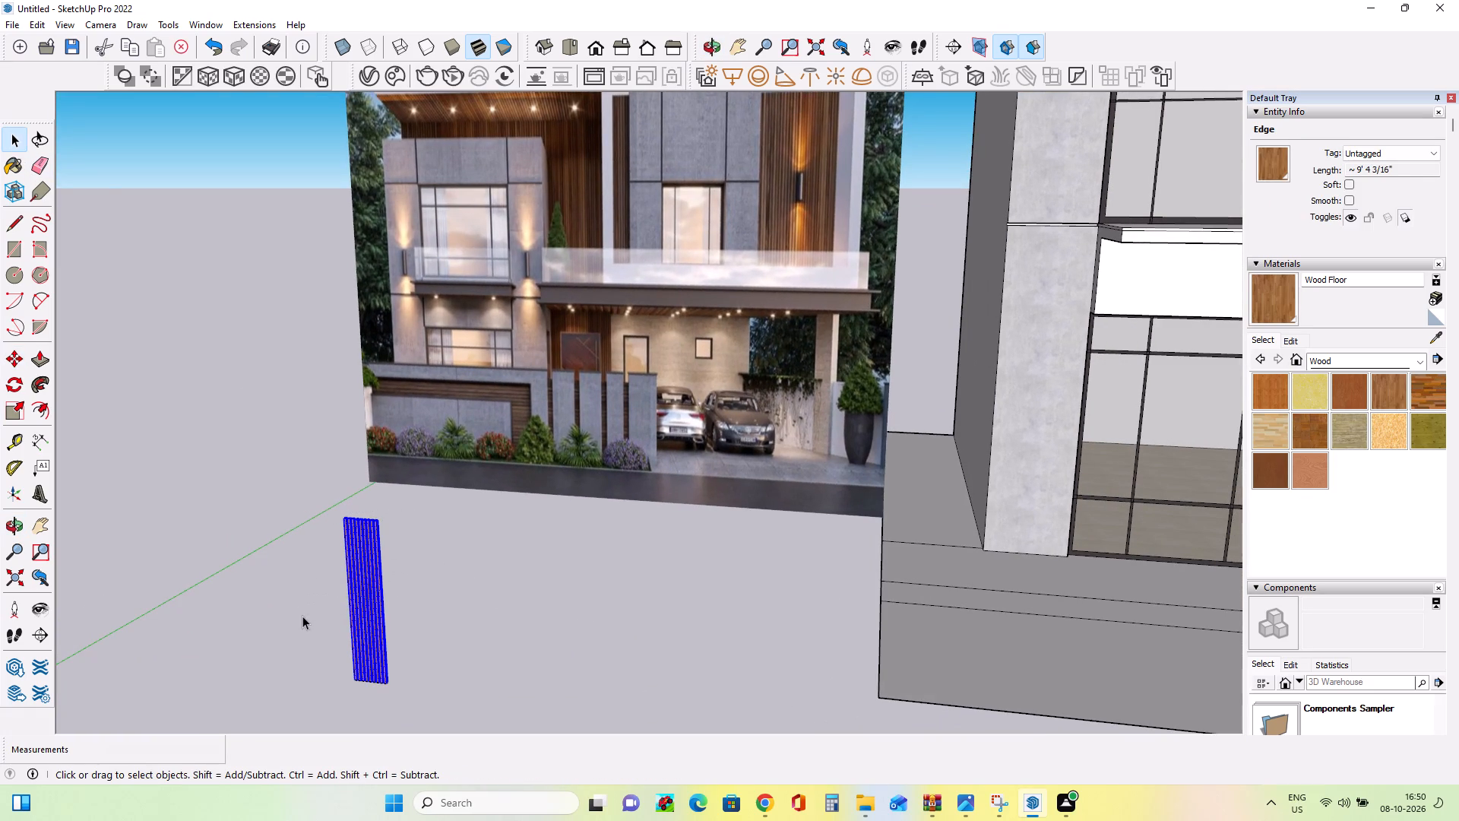
pyautogui.rightClick(361, 604)
pyautogui.click(445, 441)
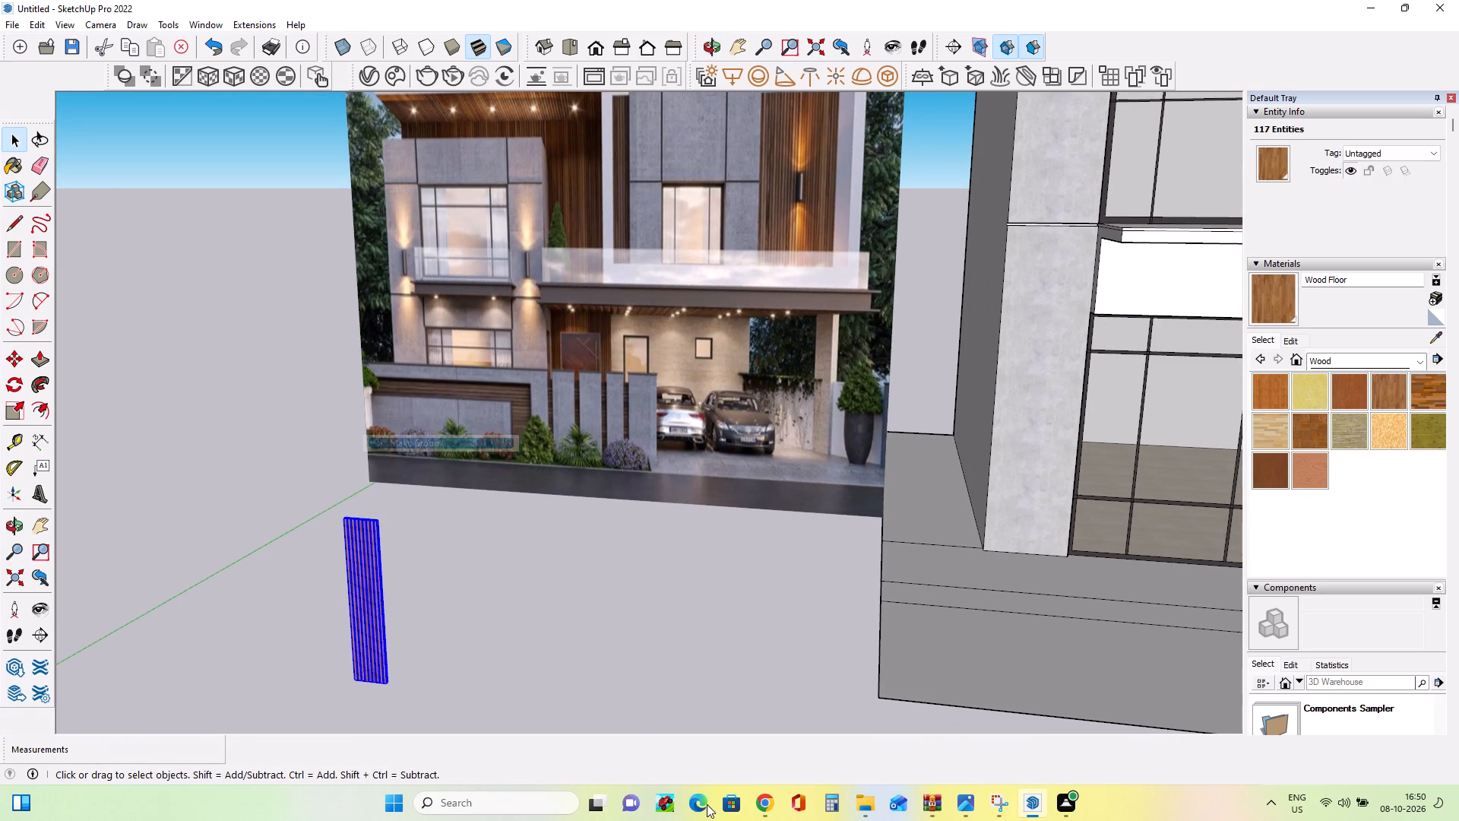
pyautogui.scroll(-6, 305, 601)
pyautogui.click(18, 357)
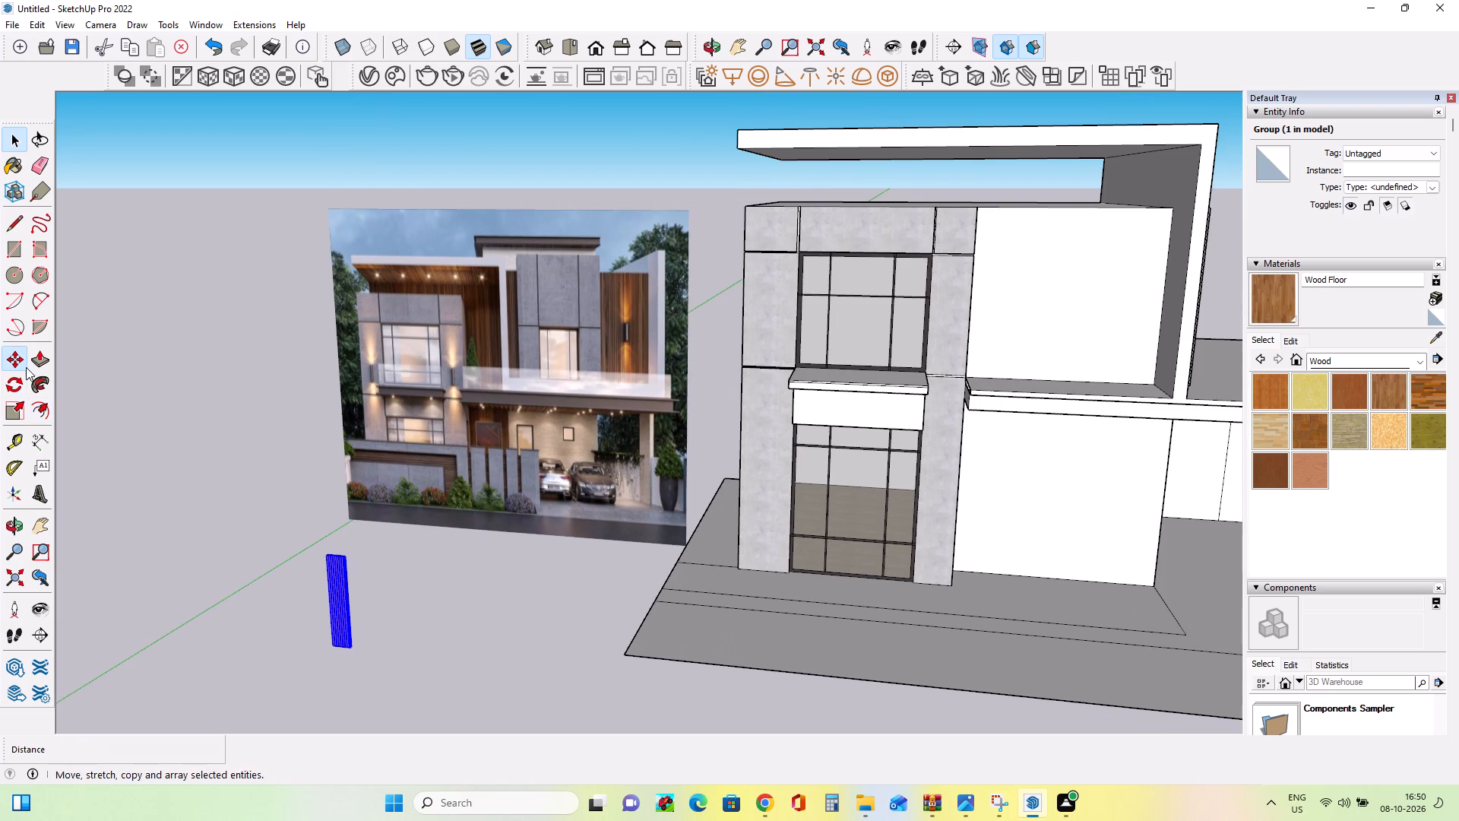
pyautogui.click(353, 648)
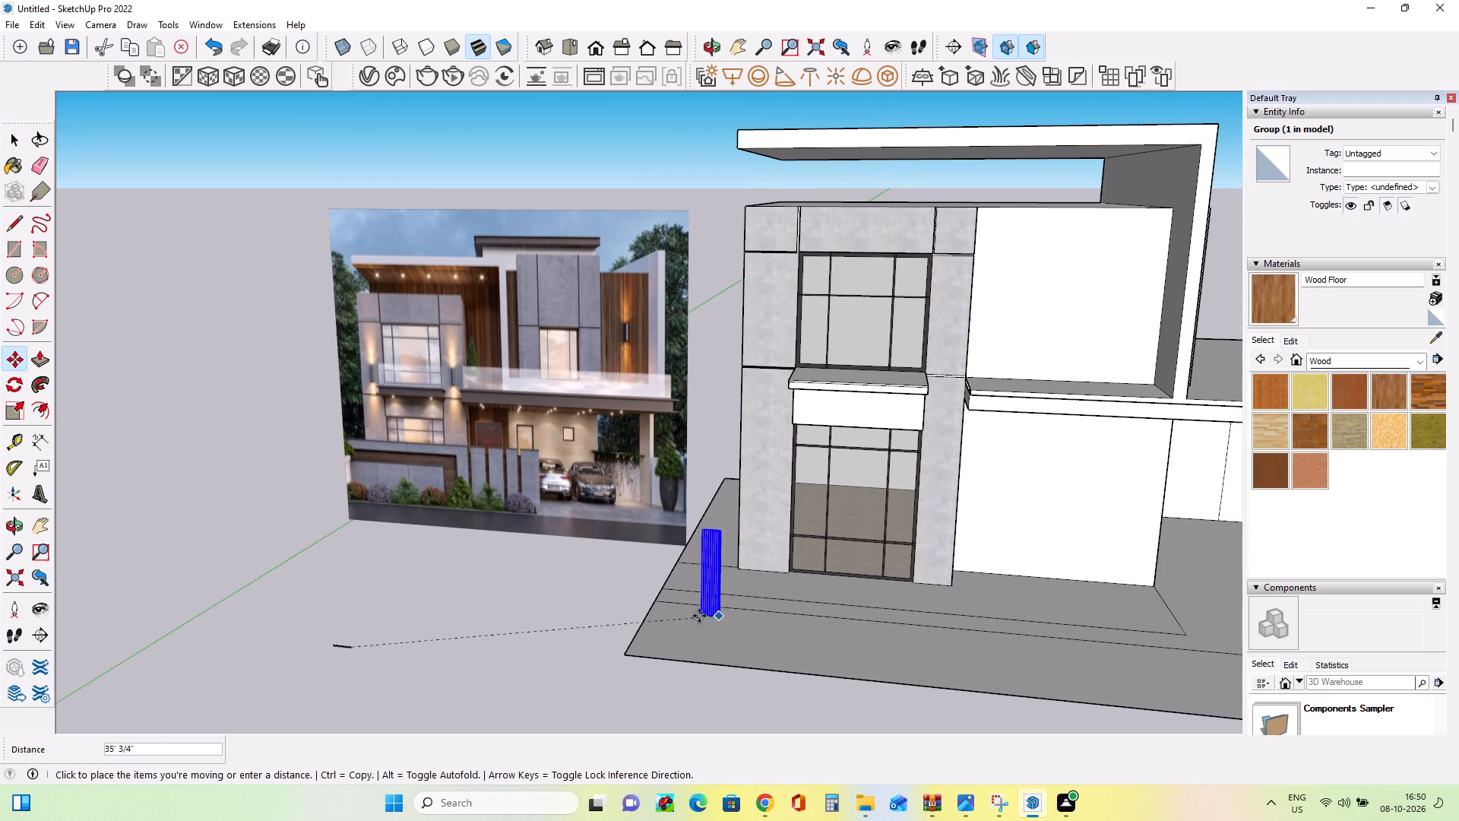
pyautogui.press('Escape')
# Select the slat group together with its remaining loose geometry and combine everything into one group.
pyautogui.moveTo(383, 549); pyautogui.dragTo(385, 620, button='middle')
pyautogui.click(21, 147)
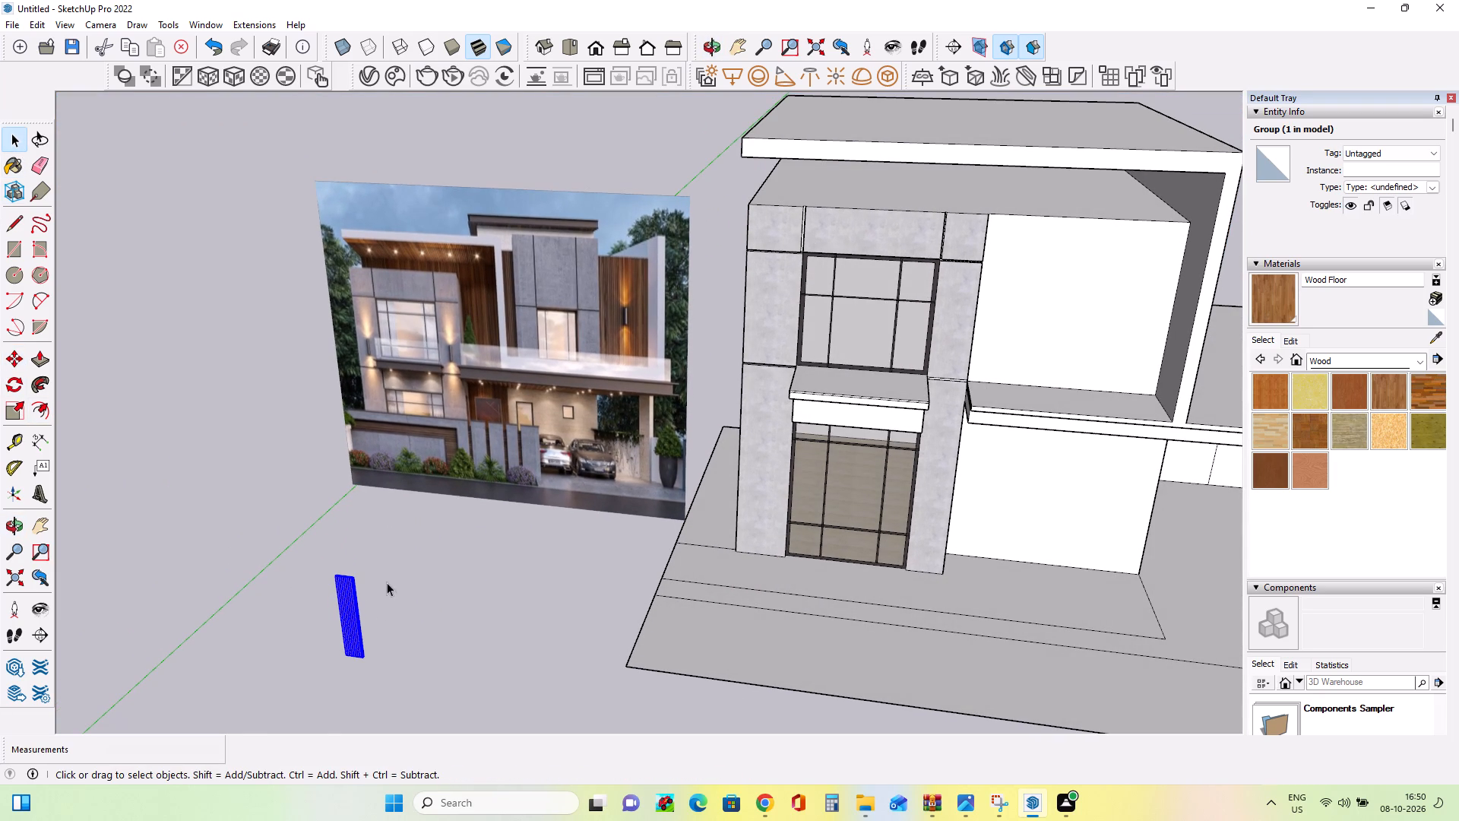
pyautogui.moveTo(384, 554); pyautogui.dragTo(314, 712)
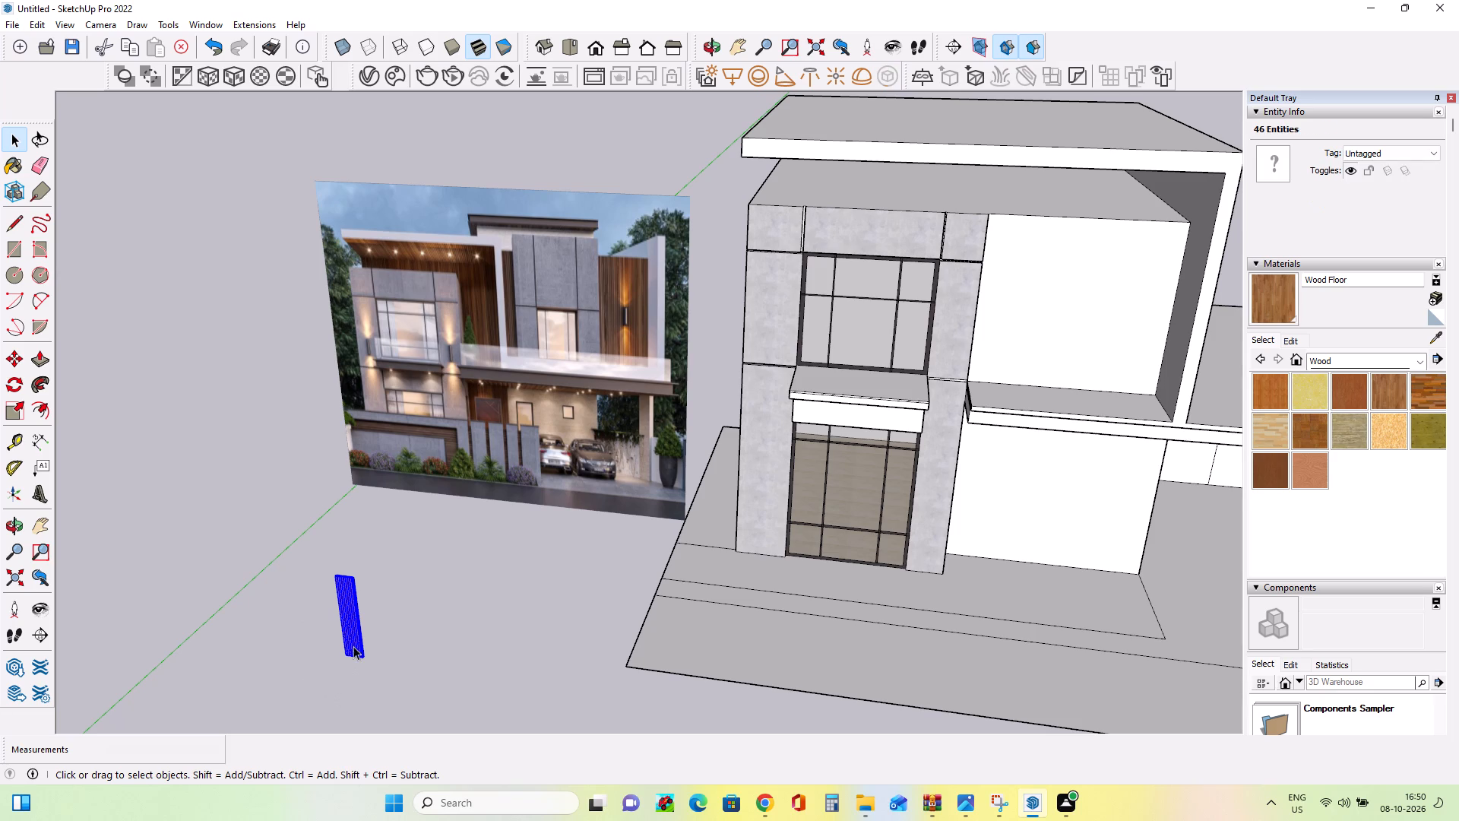
pyautogui.rightClick(355, 636)
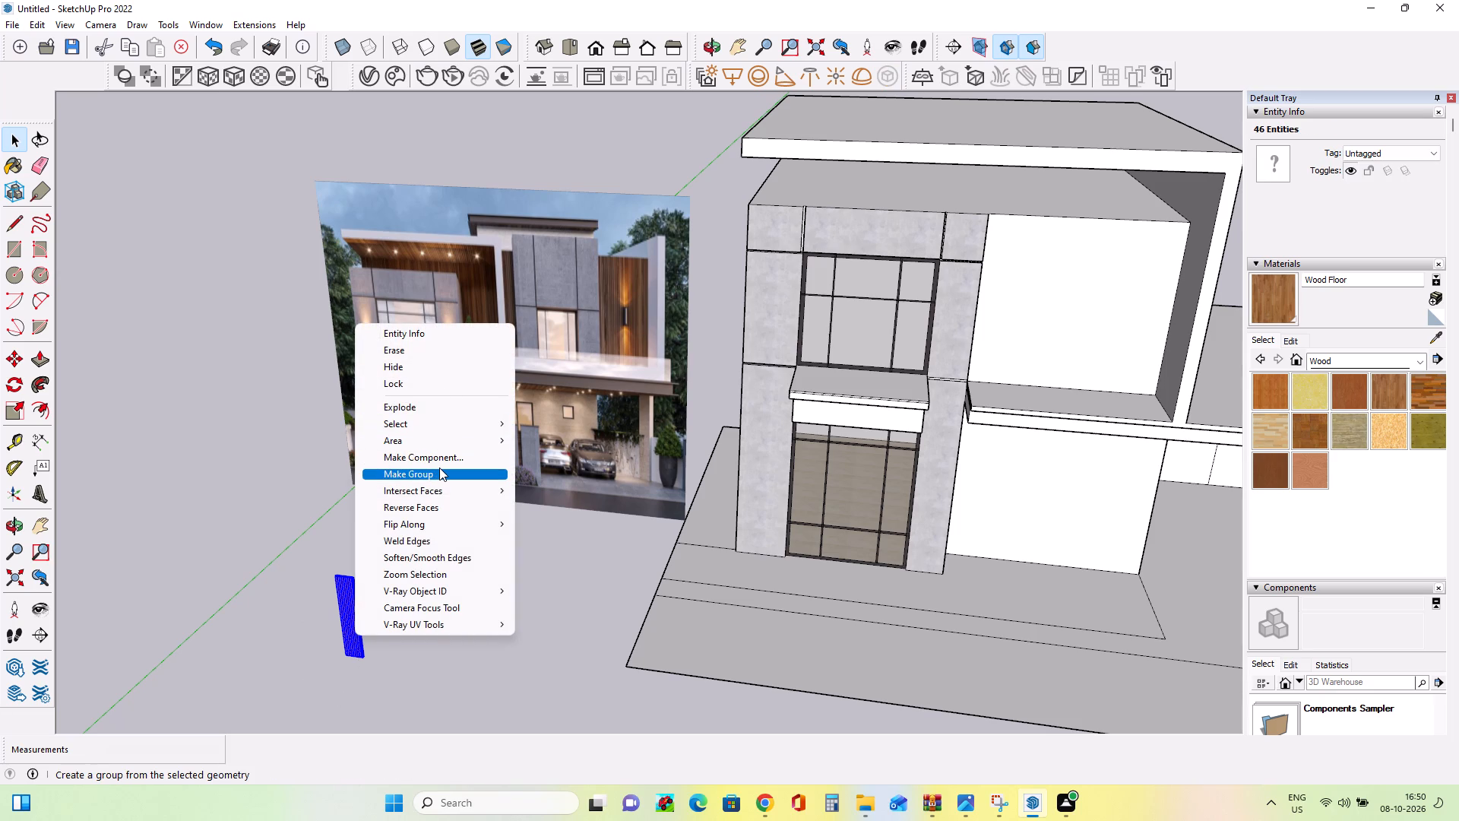
pyautogui.click(439, 468)
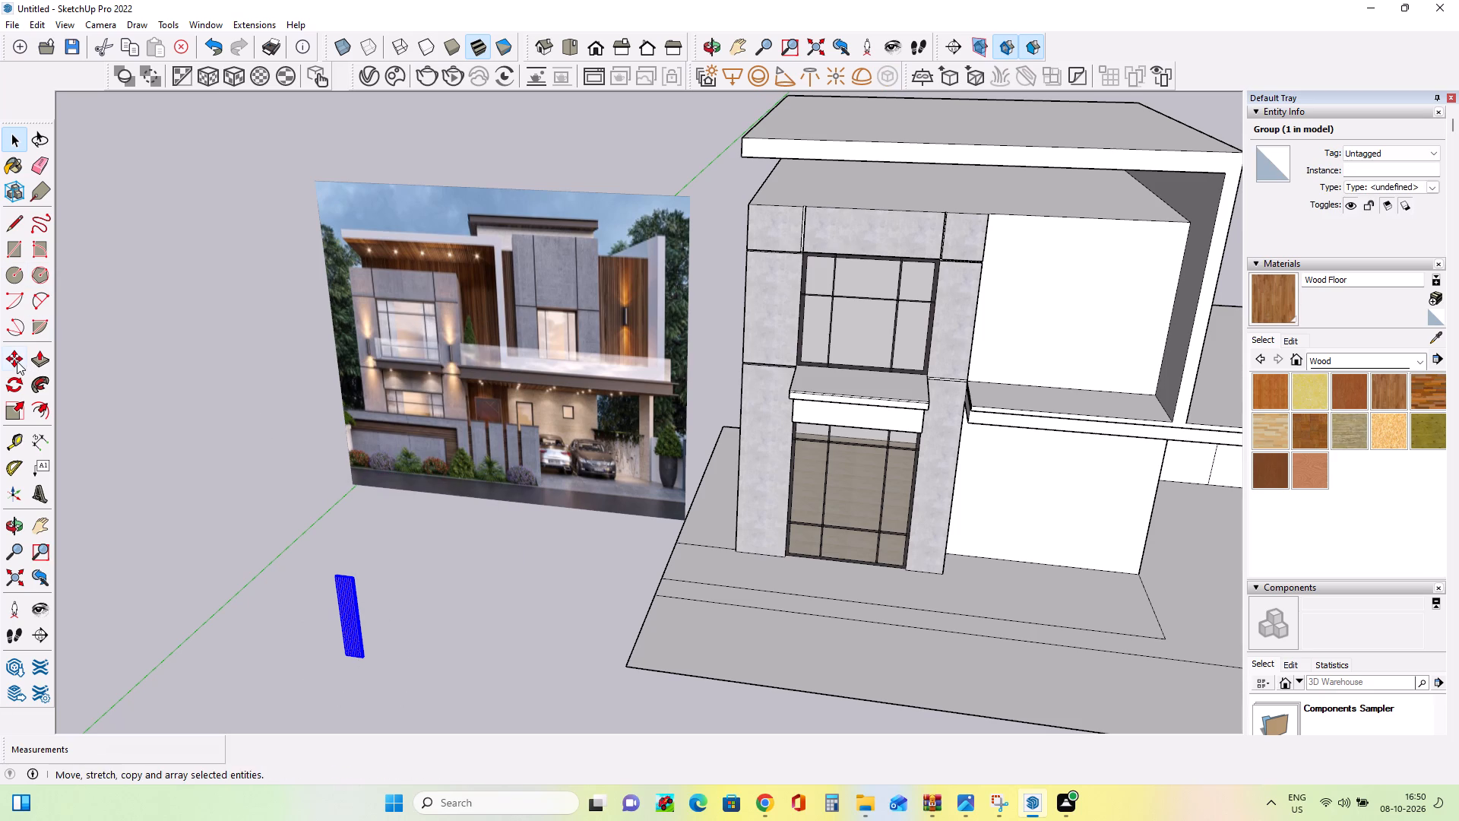
# Move the grouped slat panel by its lower outer corner to the recessed ground-floor wall's outer base corner.
pyautogui.click(17, 361)
pyautogui.click(371, 660)
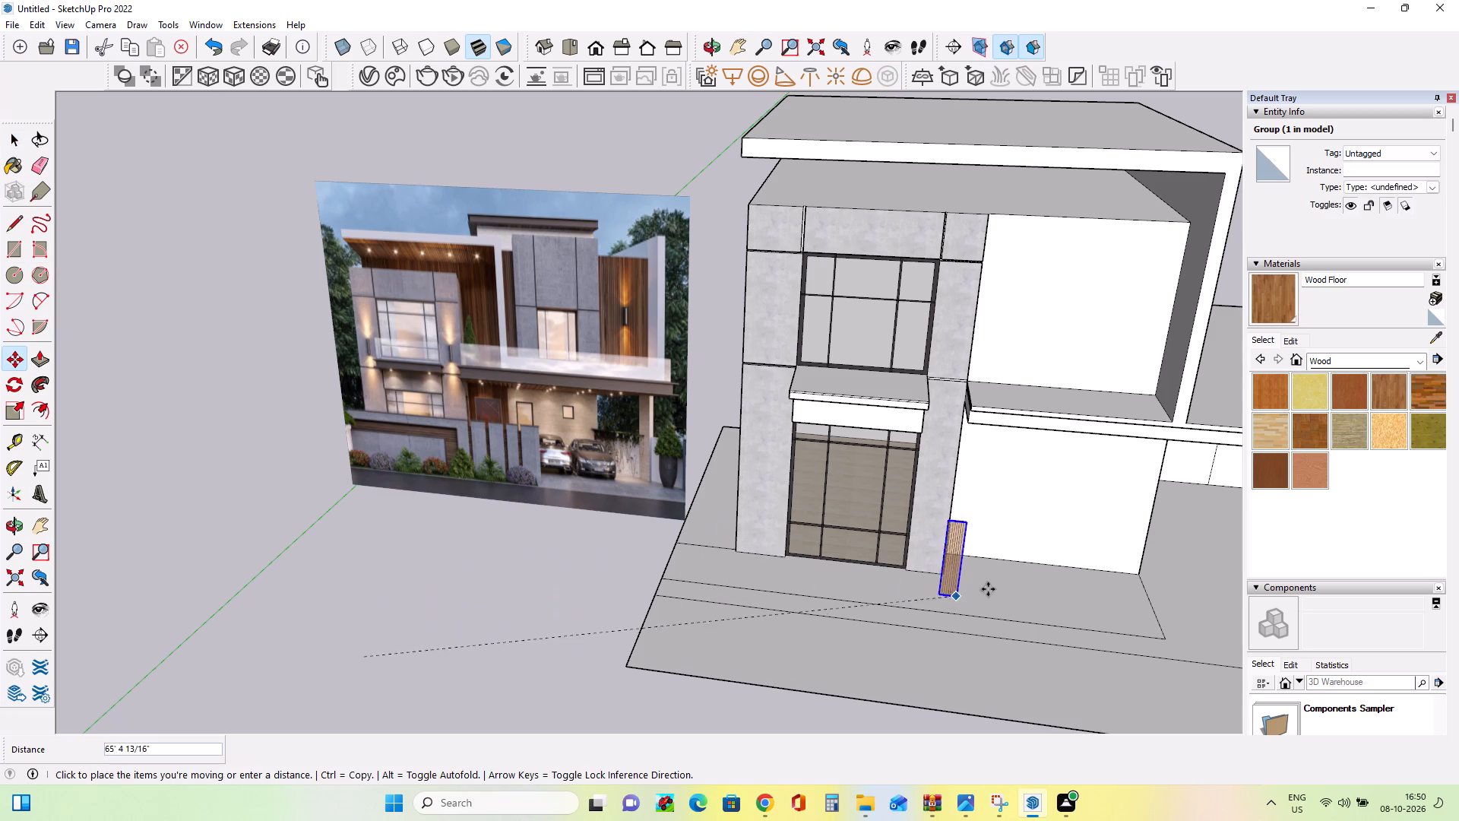
pyautogui.moveTo(1081, 568); pyautogui.dragTo(950, 541, button='middle')
pyautogui.scroll(3, 1100, 603)
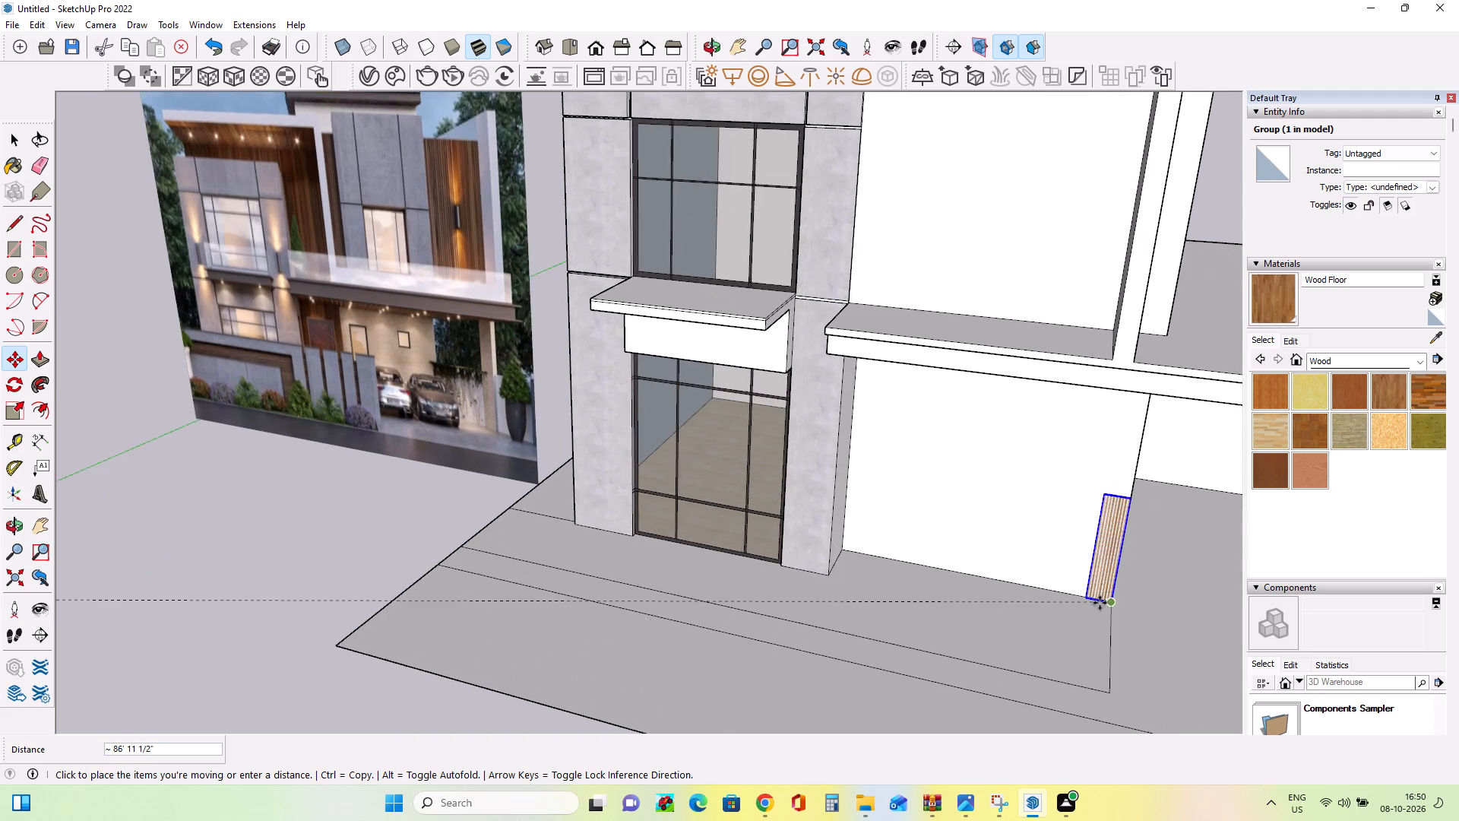
pyautogui.scroll(4, 1100, 603)
pyautogui.click(1119, 604)
# Scale the slat panel uniformly by about 2.11 from its outer base corner, up towards the slab.
pyautogui.moveTo(854, 625); pyautogui.dragTo(886, 648, button='middle')
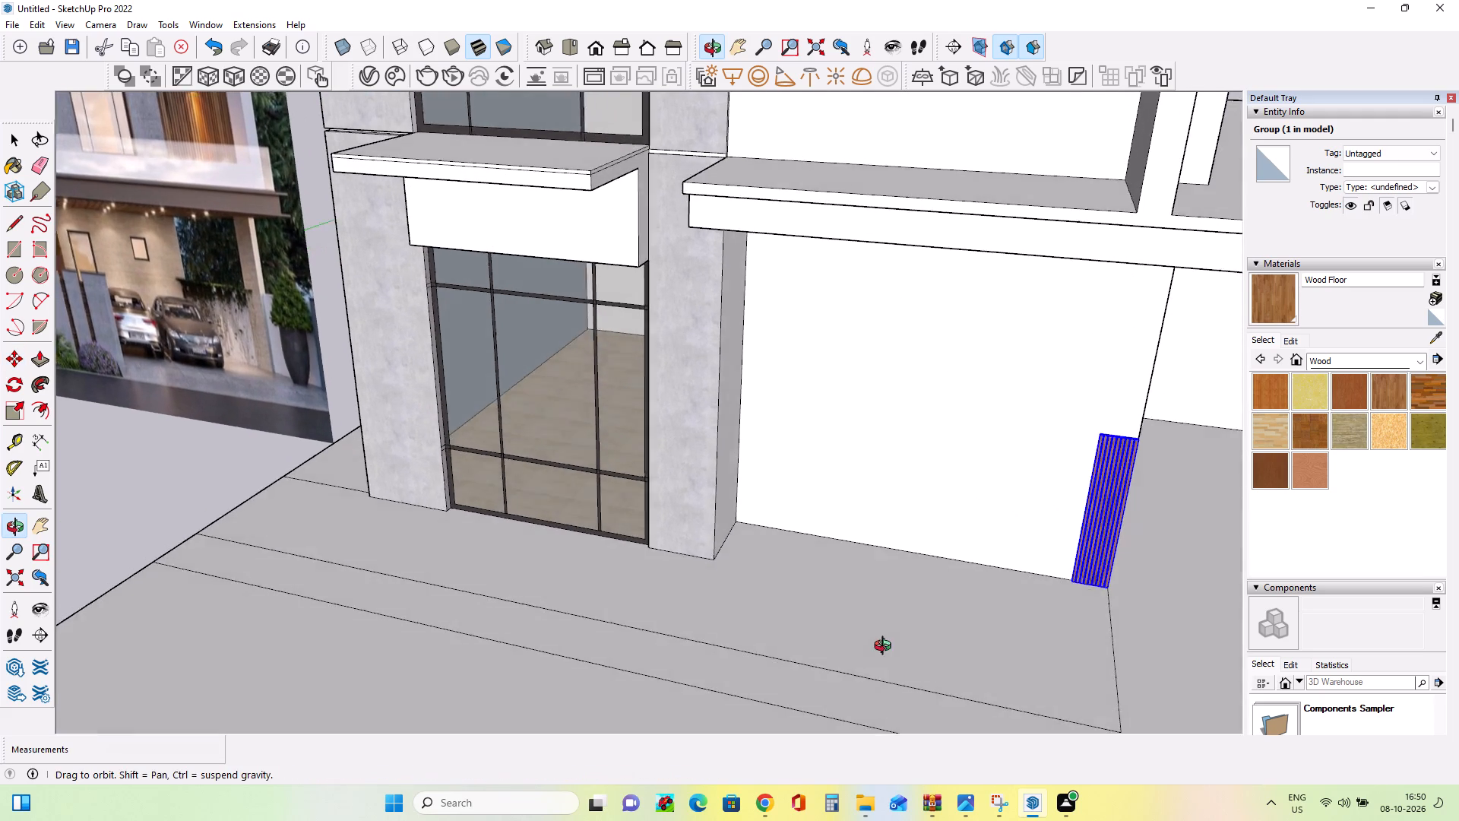
pyautogui.moveTo(886, 648); pyautogui.dragTo(934, 618, button='middle')
pyautogui.click(11, 410)
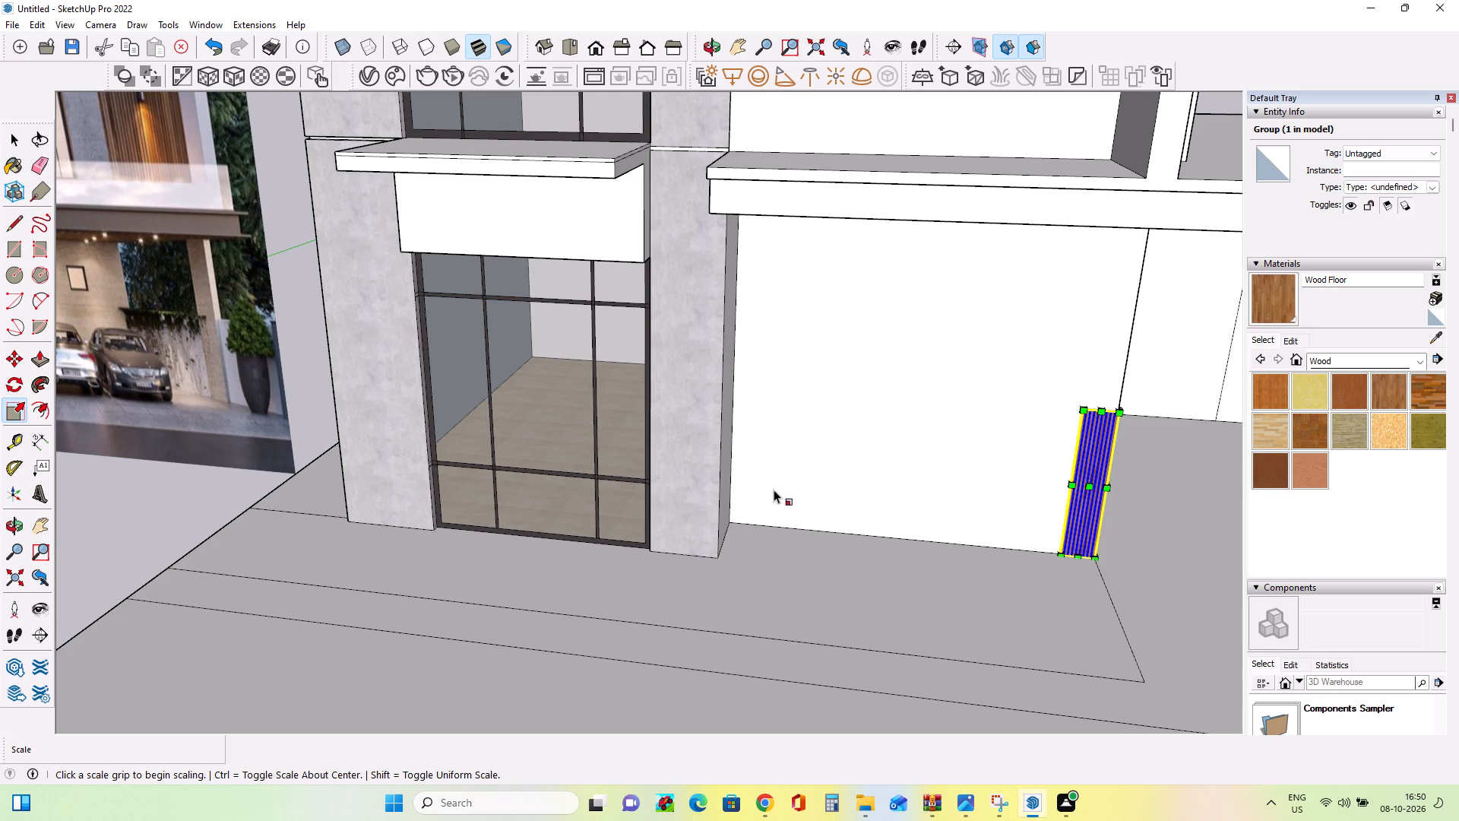
pyautogui.moveTo(1075, 486); pyautogui.dragTo(978, 500, button='middle')
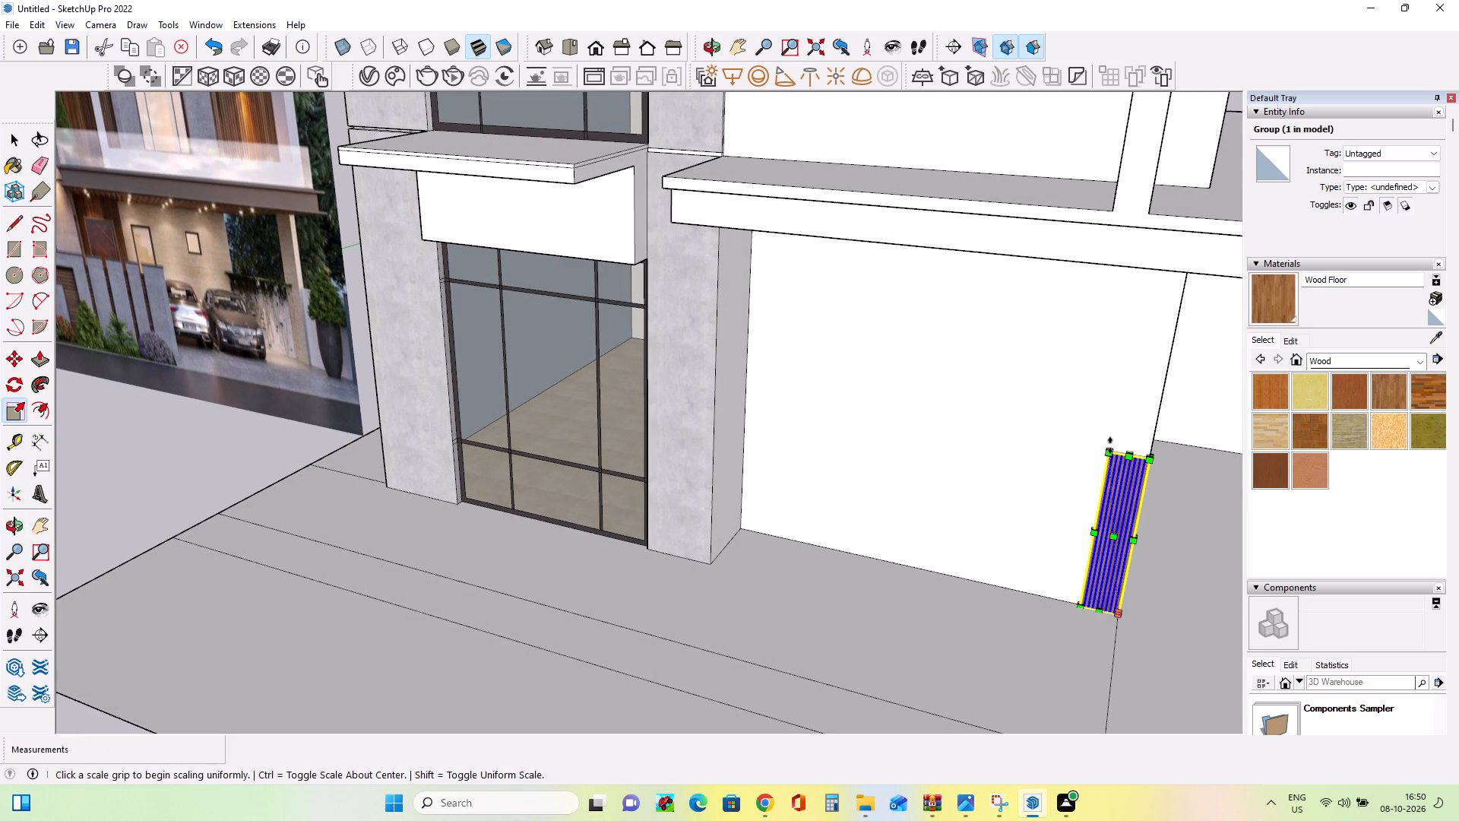
pyautogui.click(1110, 445)
pyautogui.click(1098, 251)
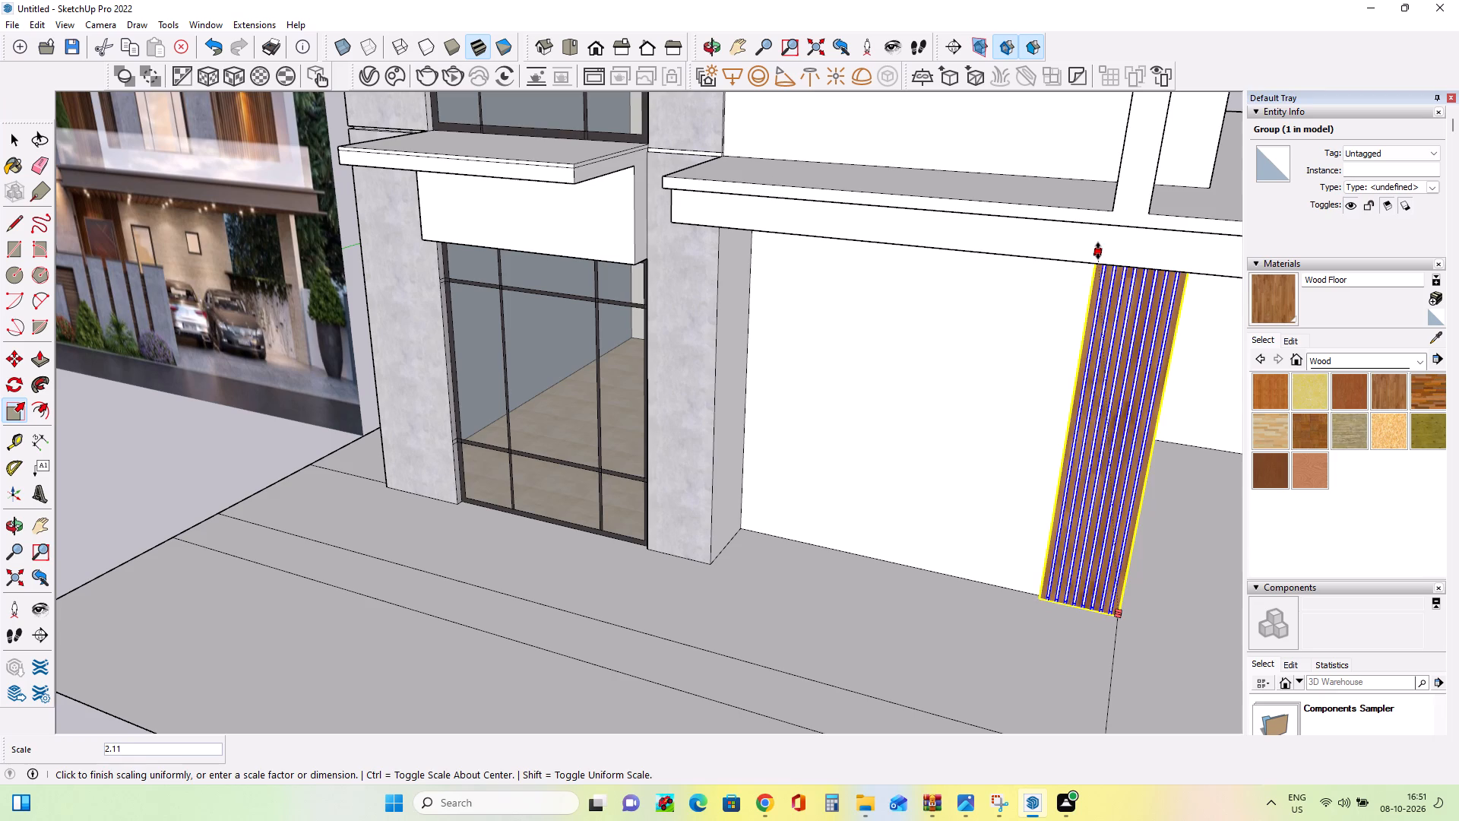
# Paint the recessed ground-floor wall face behind the slats with Wood Veneer 01.
pyautogui.moveTo(1091, 582); pyautogui.dragTo(1011, 525, button='middle')
pyautogui.scroll(3, 1052, 501)
pyautogui.moveTo(1070, 528); pyautogui.dragTo(1103, 558, button='middle')
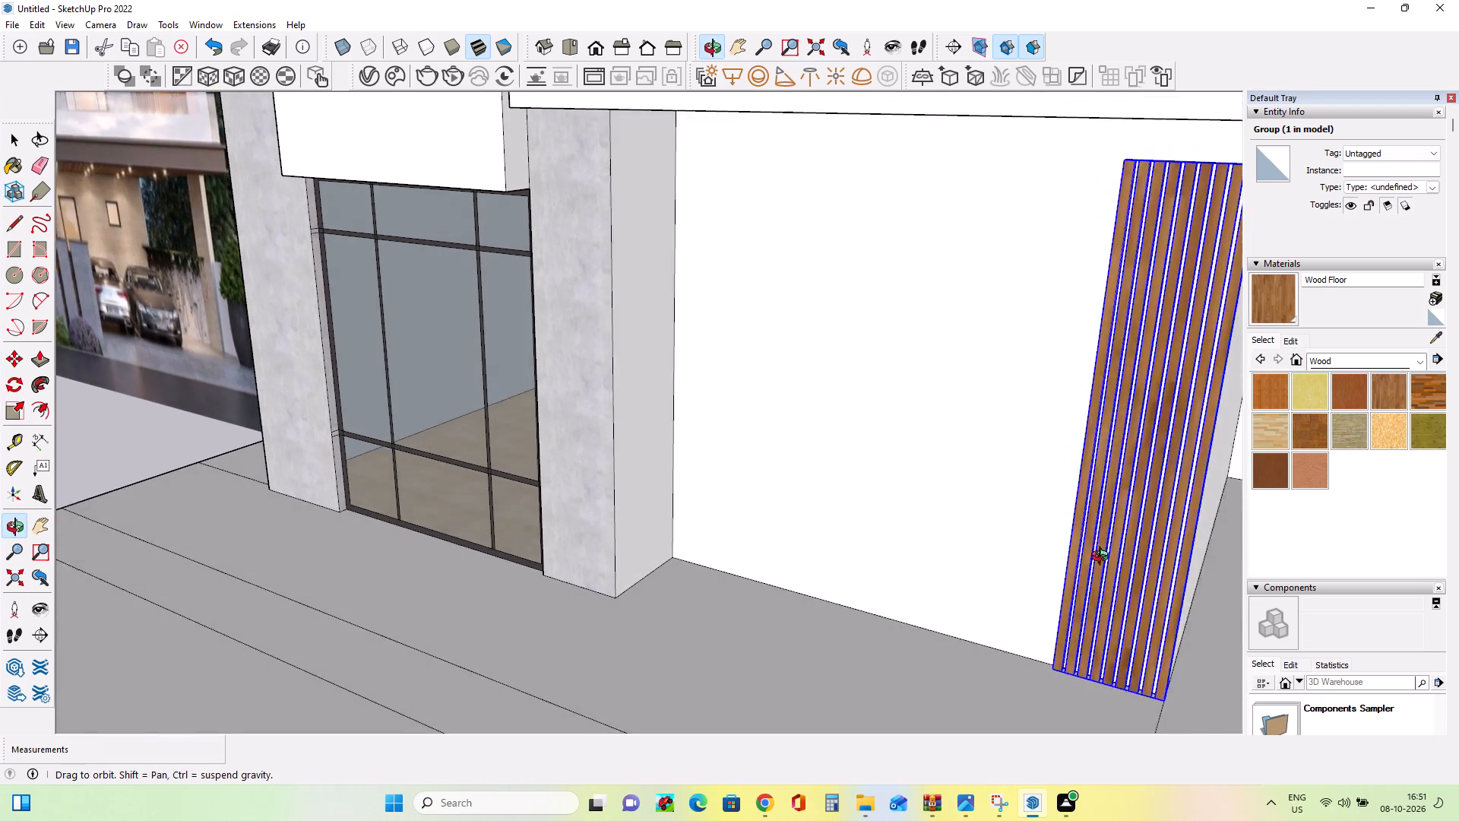
pyautogui.moveTo(1103, 558); pyautogui.dragTo(1119, 562, button='middle')
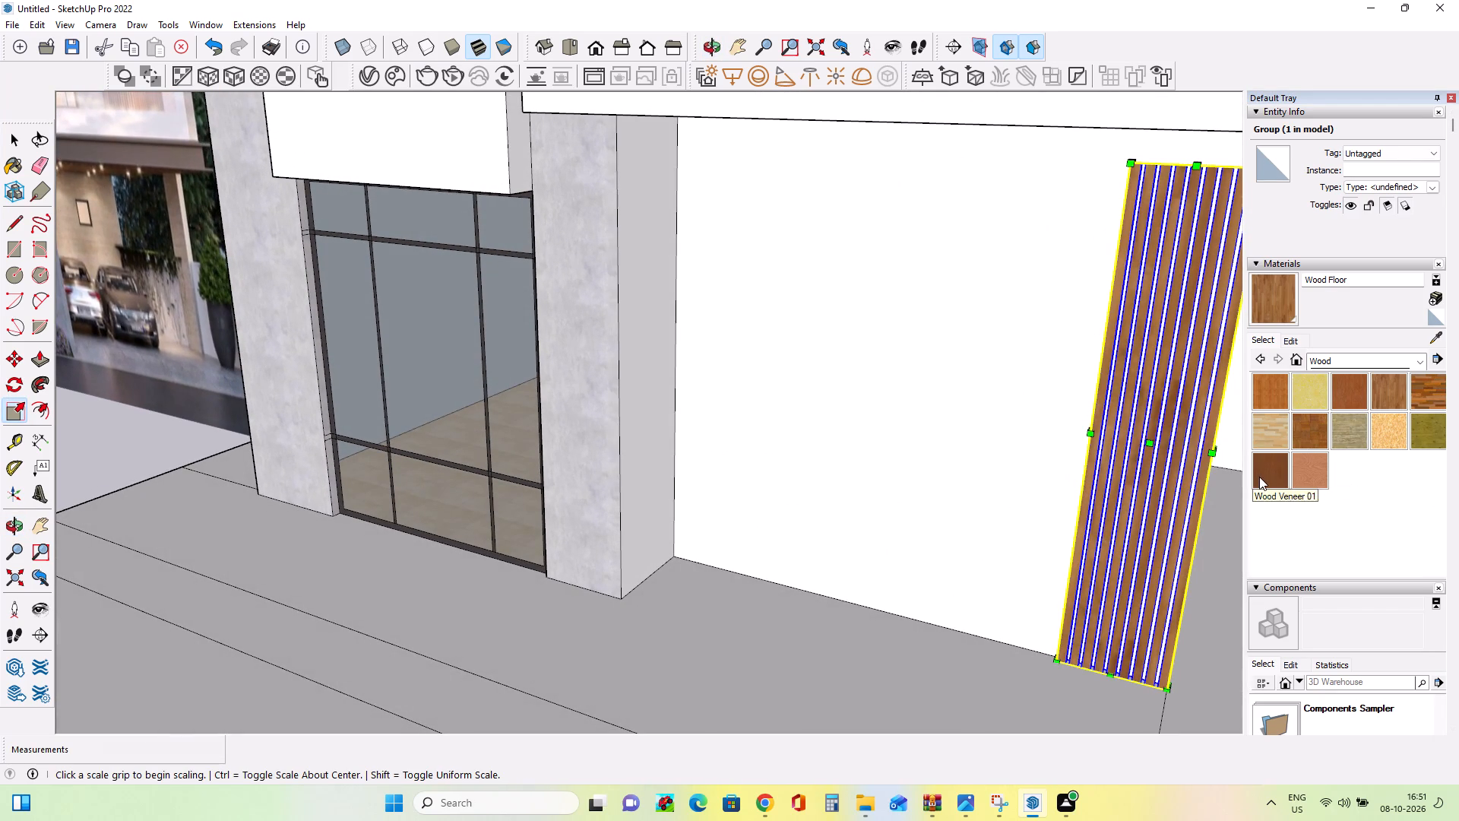
pyautogui.click(1259, 477)
pyautogui.click(877, 431)
# Stretch the slat panel's height by a blue scale of about 1.08 so its top meets the slab's underside.
pyautogui.moveTo(973, 500); pyautogui.dragTo(1015, 472, button='middle')
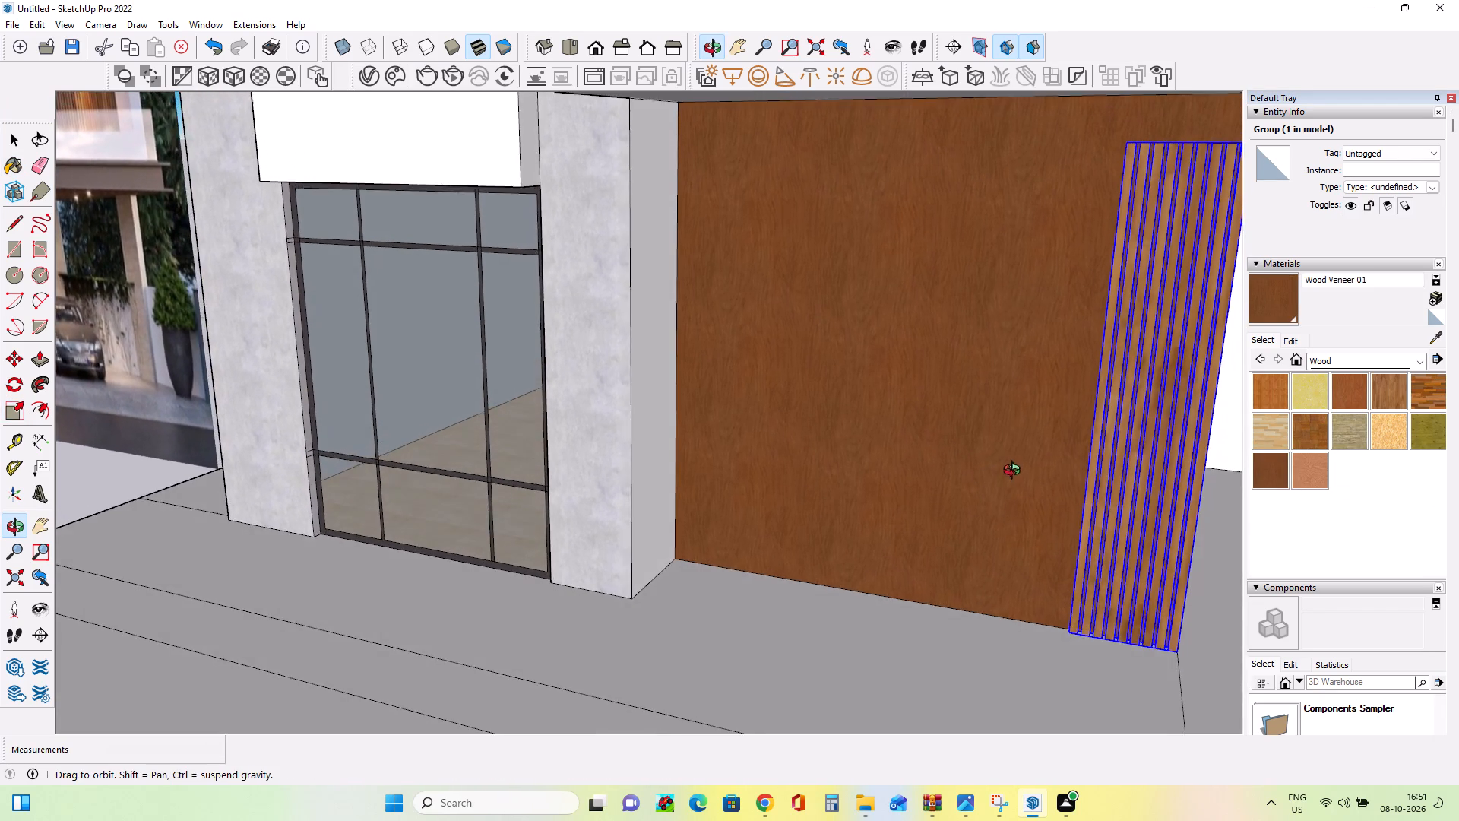
pyautogui.moveTo(1015, 472); pyautogui.dragTo(1015, 471, button='middle')
pyautogui.moveTo(1008, 467); pyautogui.dragTo(940, 477, button='middle')
pyautogui.scroll(-3, 933, 477)
pyautogui.moveTo(1156, 449); pyautogui.dragTo(1090, 487, button='middle')
pyautogui.scroll(-1, 1087, 474)
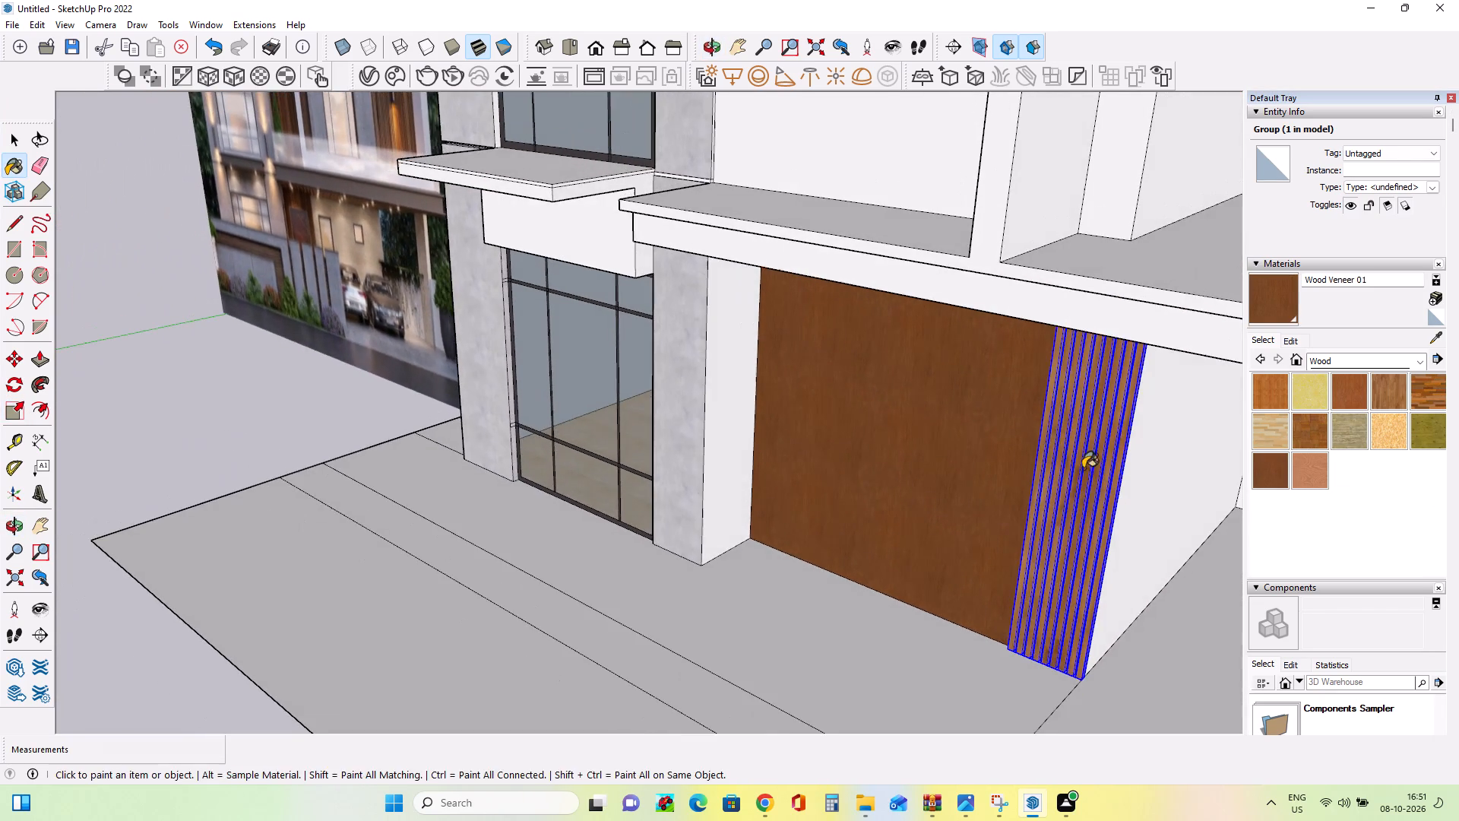
pyautogui.moveTo(1081, 453); pyautogui.dragTo(1024, 376, button='middle')
pyautogui.scroll(4, 1030, 286)
pyautogui.moveTo(1059, 319); pyautogui.dragTo(1049, 360, button='middle')
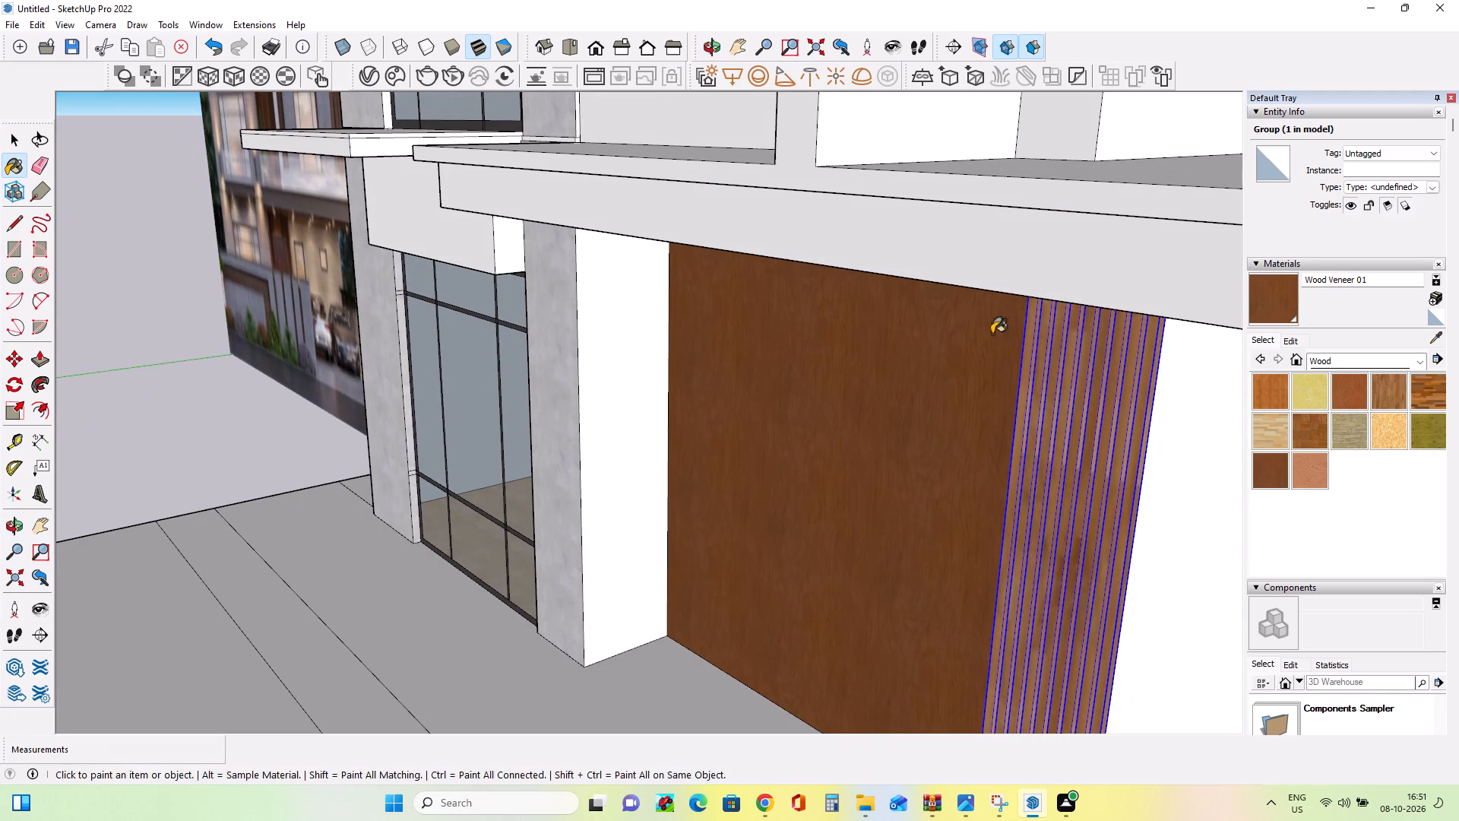
pyautogui.click(19, 413)
pyautogui.moveTo(893, 453); pyautogui.dragTo(771, 422, button='middle')
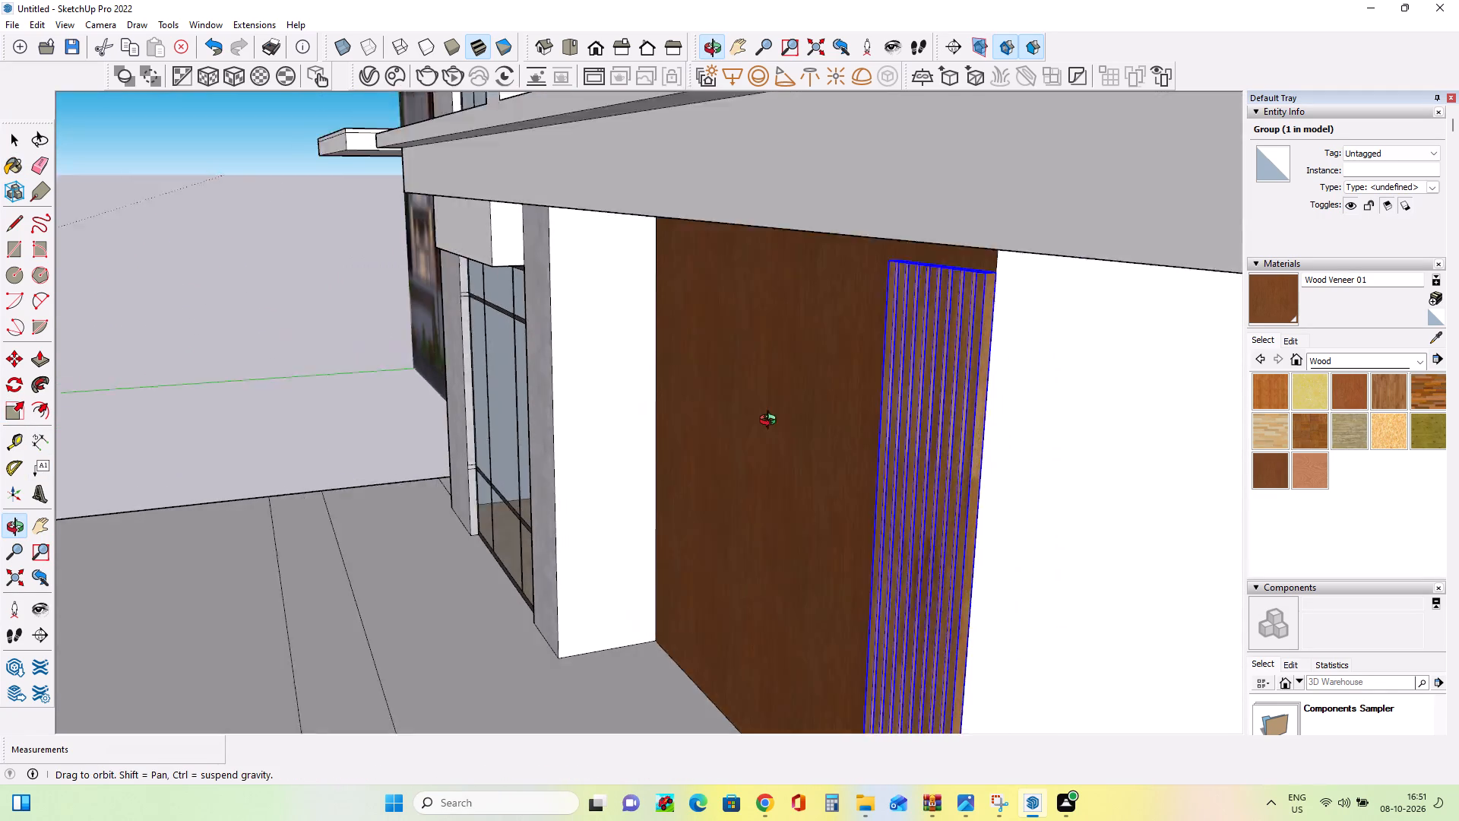
pyautogui.moveTo(771, 422); pyautogui.dragTo(770, 418, button='middle')
pyautogui.scroll(7, 927, 204)
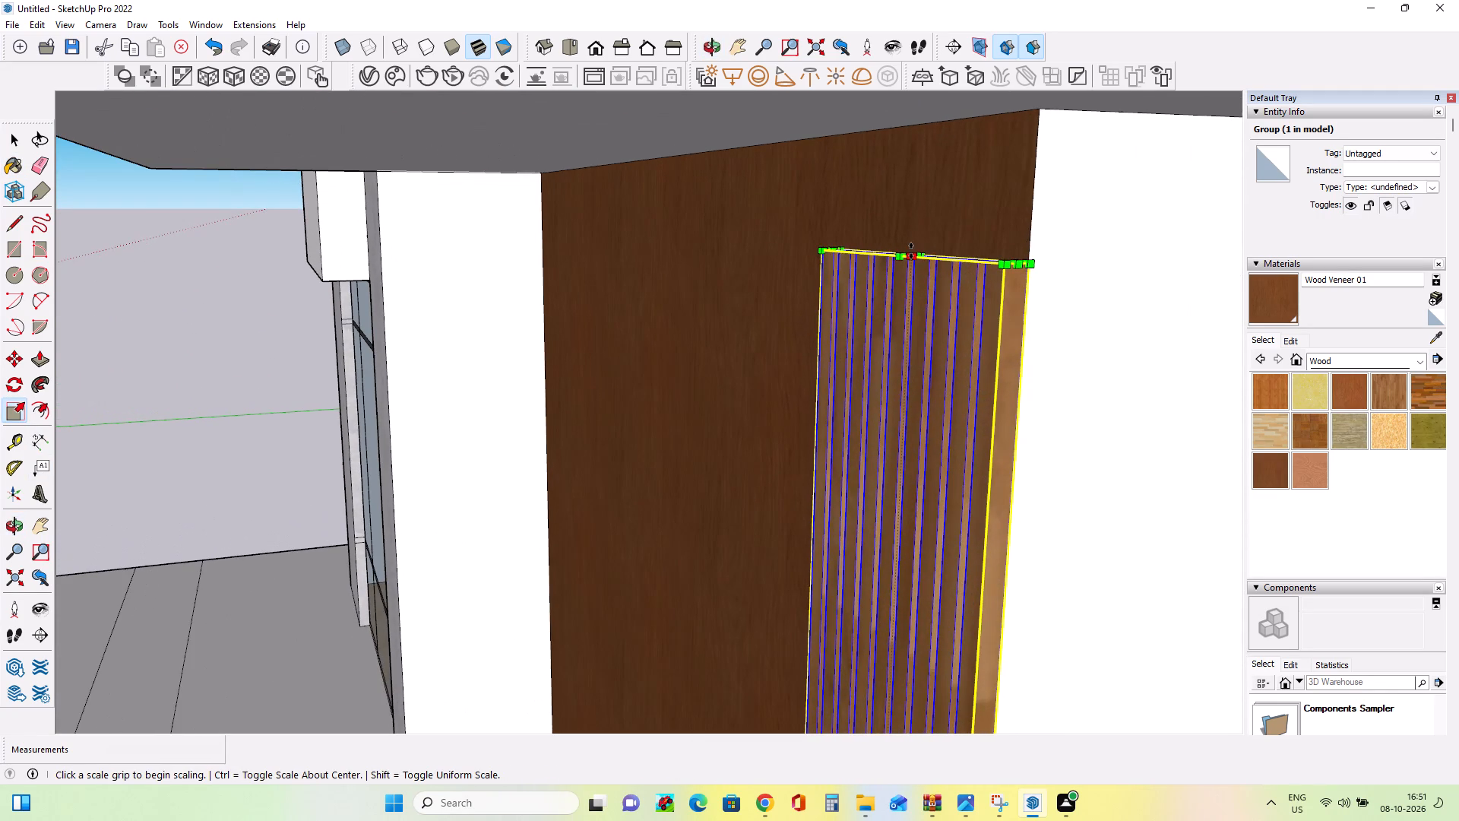
pyautogui.click(911, 251)
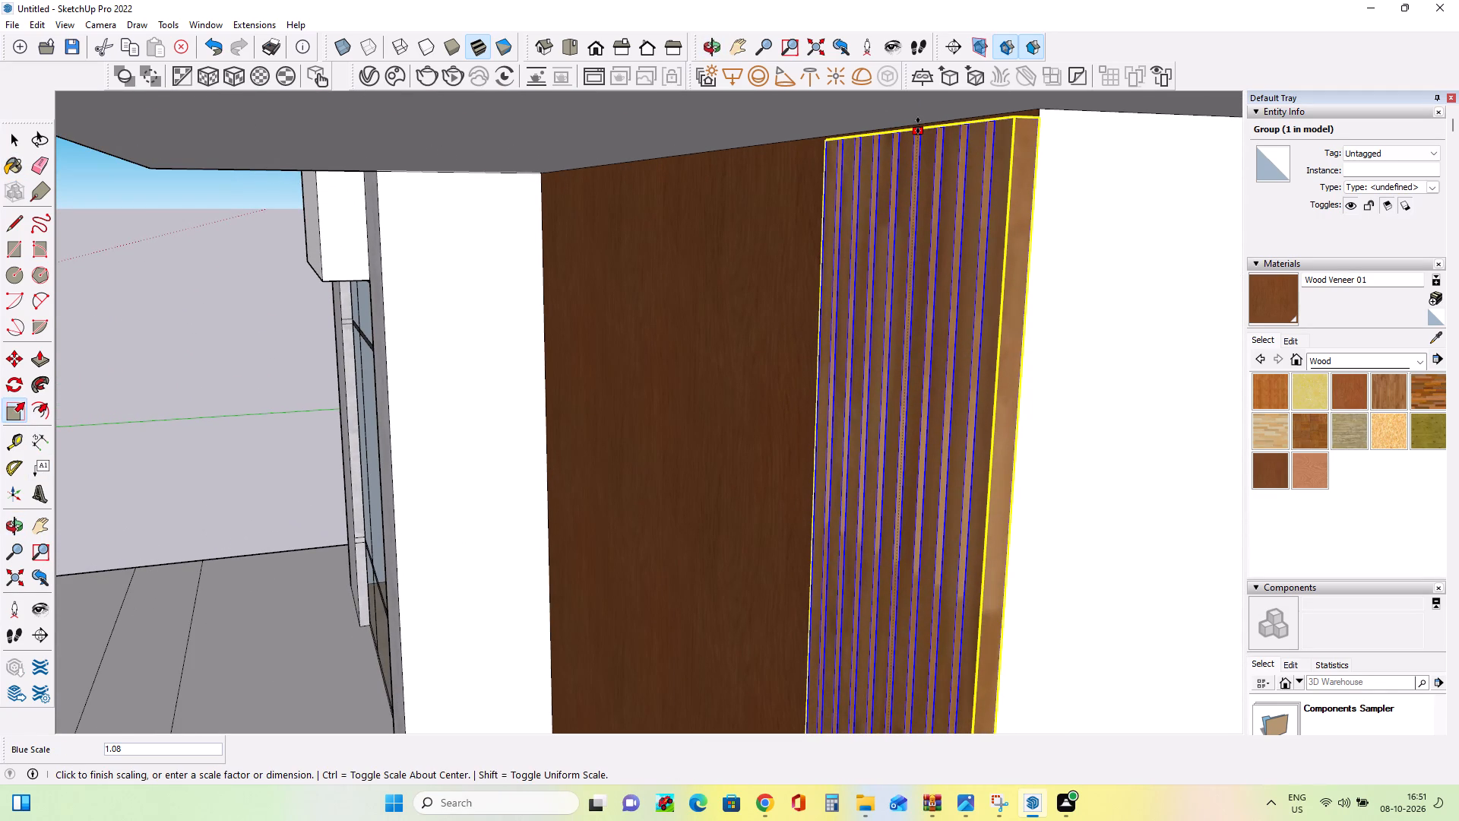
pyautogui.click(918, 125)
# Examine how the stretched slat panel fits the slab's underside, the outer wall corner and the base.
pyautogui.moveTo(862, 284); pyautogui.dragTo(938, 253, button='middle')
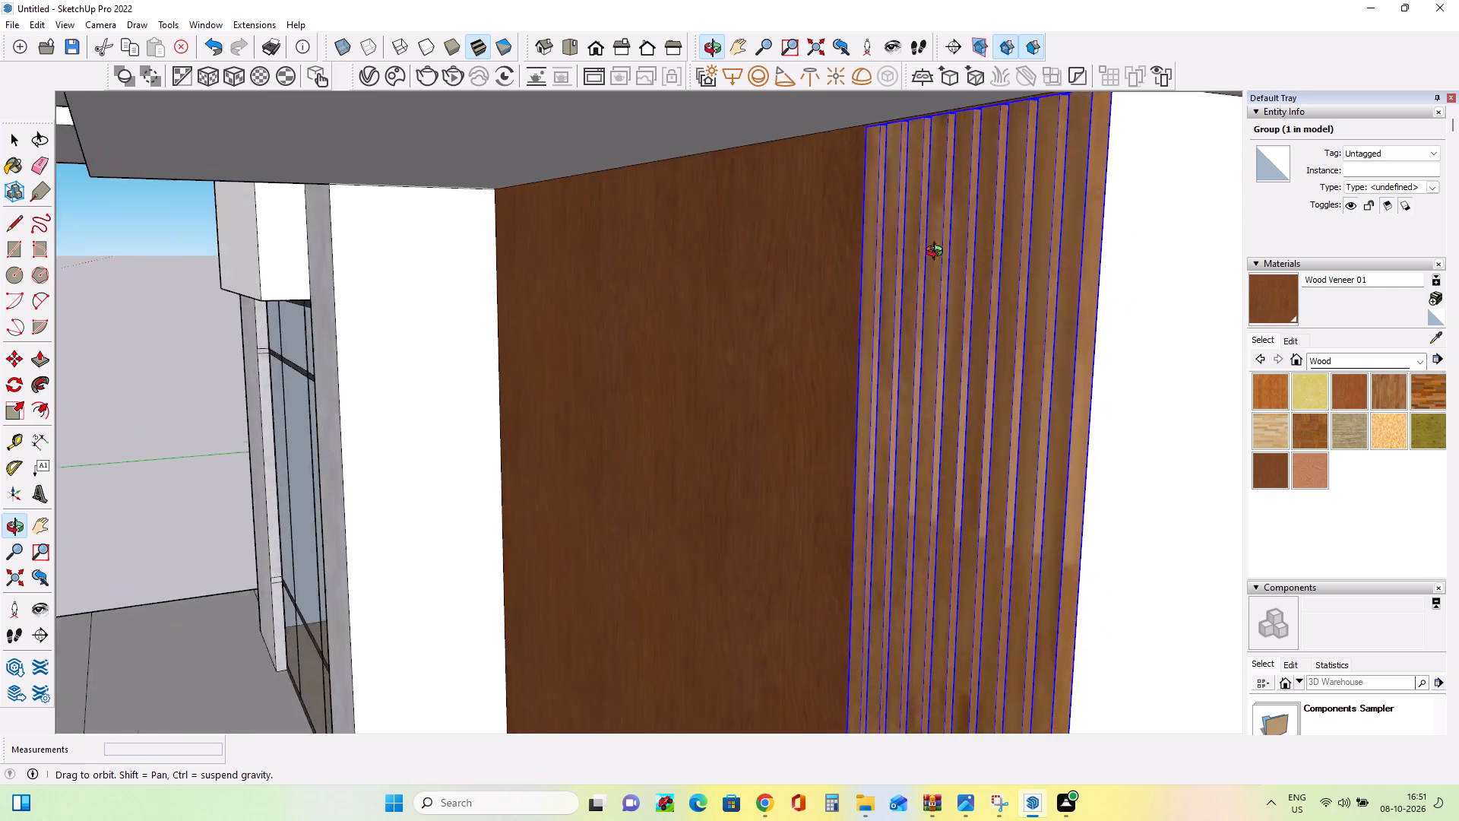
pyautogui.moveTo(938, 253); pyautogui.dragTo(938, 253, button='middle')
pyautogui.scroll(-3, 929, 248)
pyautogui.scroll(1, 929, 248)
pyautogui.scroll(-9, 926, 252)
pyautogui.scroll(1, 926, 276)
pyautogui.scroll(-8, 926, 277)
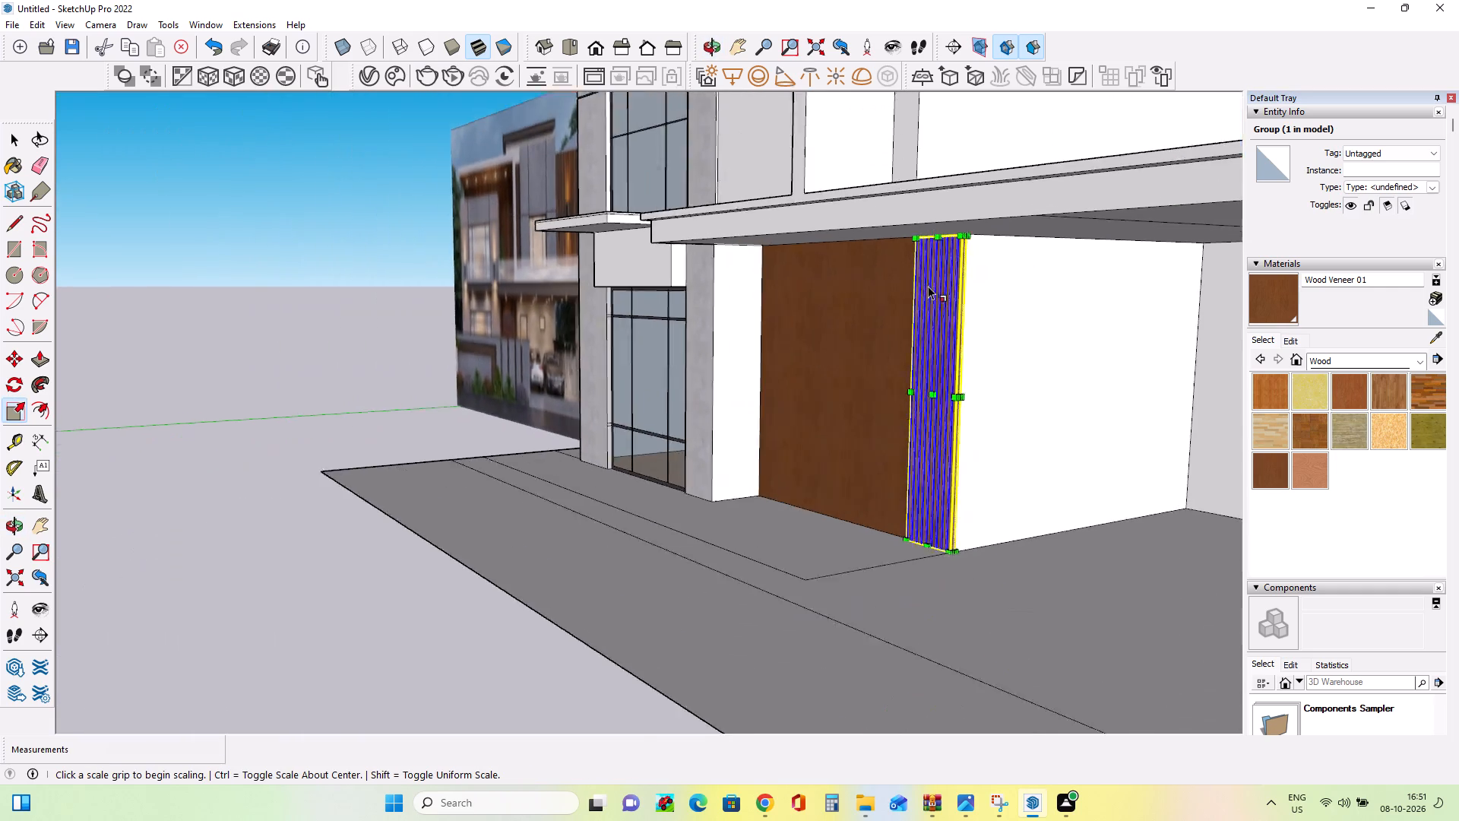
pyautogui.scroll(-2, 928, 286)
pyautogui.moveTo(913, 331); pyautogui.dragTo(1034, 331, button='middle')
pyautogui.scroll(1, 942, 338)
pyautogui.scroll(-1, 942, 338)
pyautogui.scroll(8, 942, 338)
pyautogui.scroll(2, 947, 452)
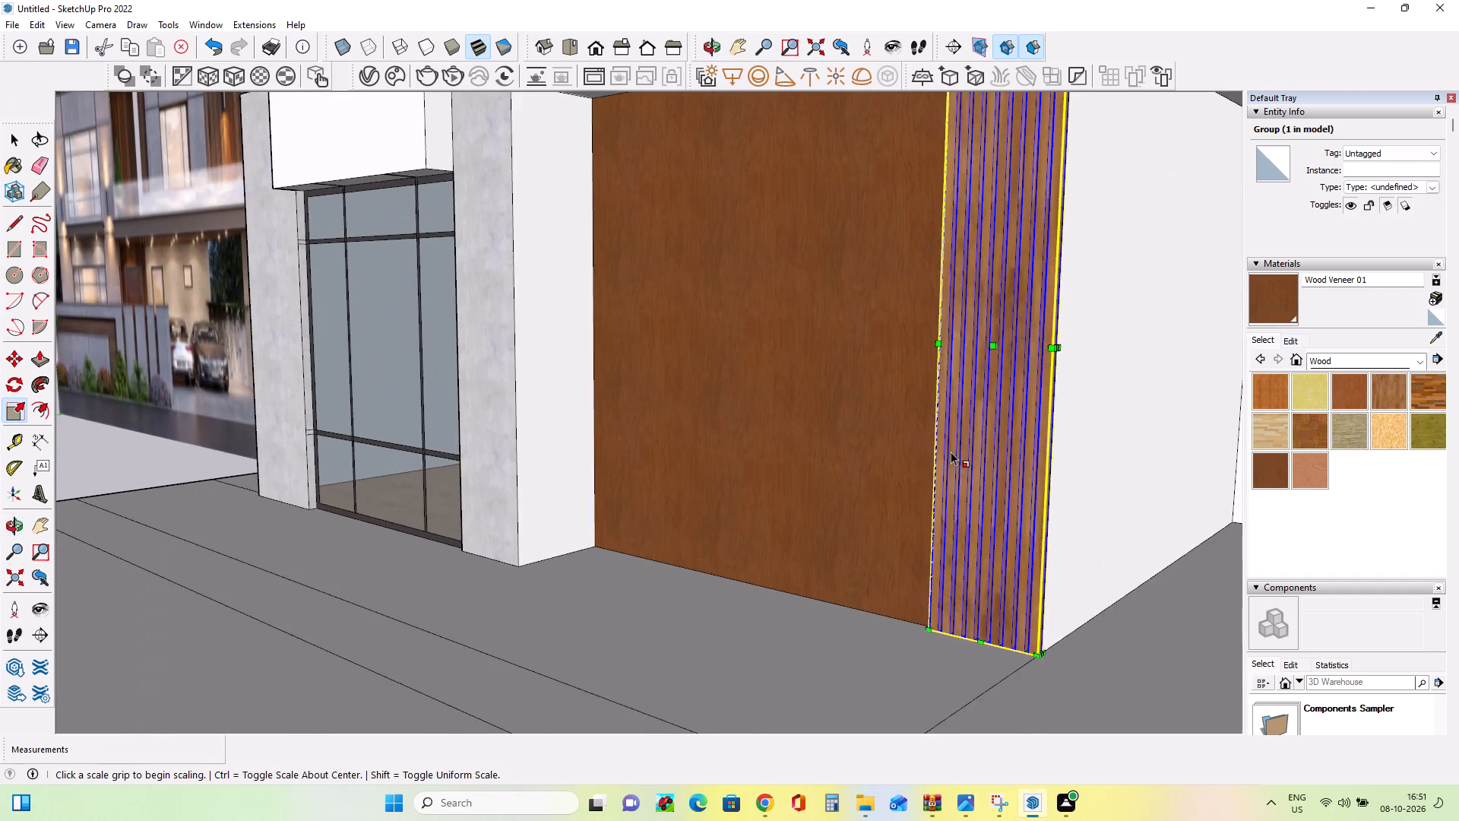
pyautogui.moveTo(955, 454); pyautogui.dragTo(1021, 464, button='middle')
pyautogui.scroll(5, 1026, 484)
pyautogui.moveTo(1010, 518); pyautogui.dragTo(1059, 524, button='middle')
pyautogui.scroll(-9, 1056, 522)
pyautogui.moveTo(1057, 519); pyautogui.dragTo(1072, 518, button='middle')
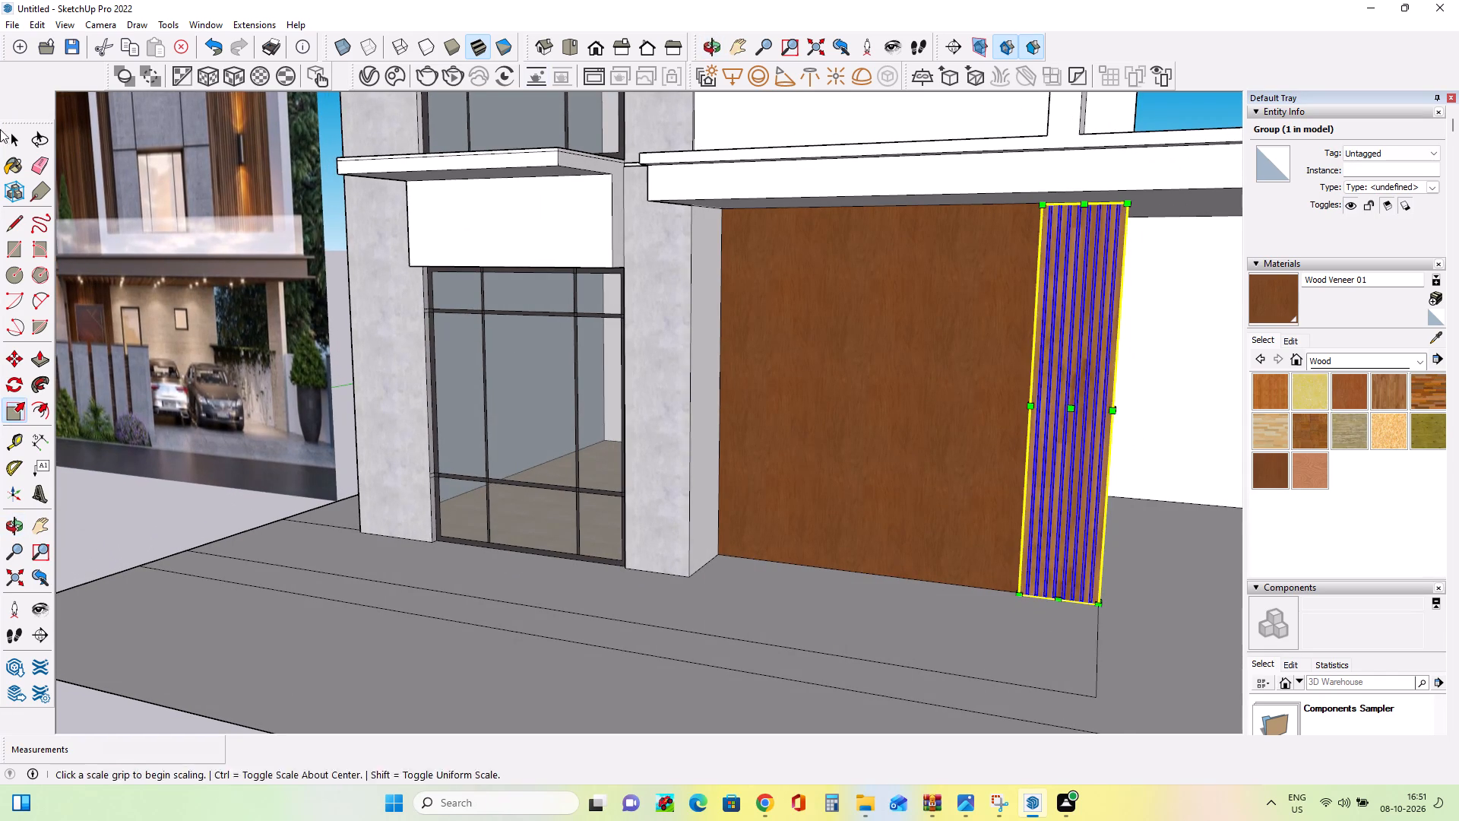
# Copy the slat panel across the veneered ground-floor wall, four times at about 4' spacing and once about 2' to the inner pillar corner.
pyautogui.click(19, 354)
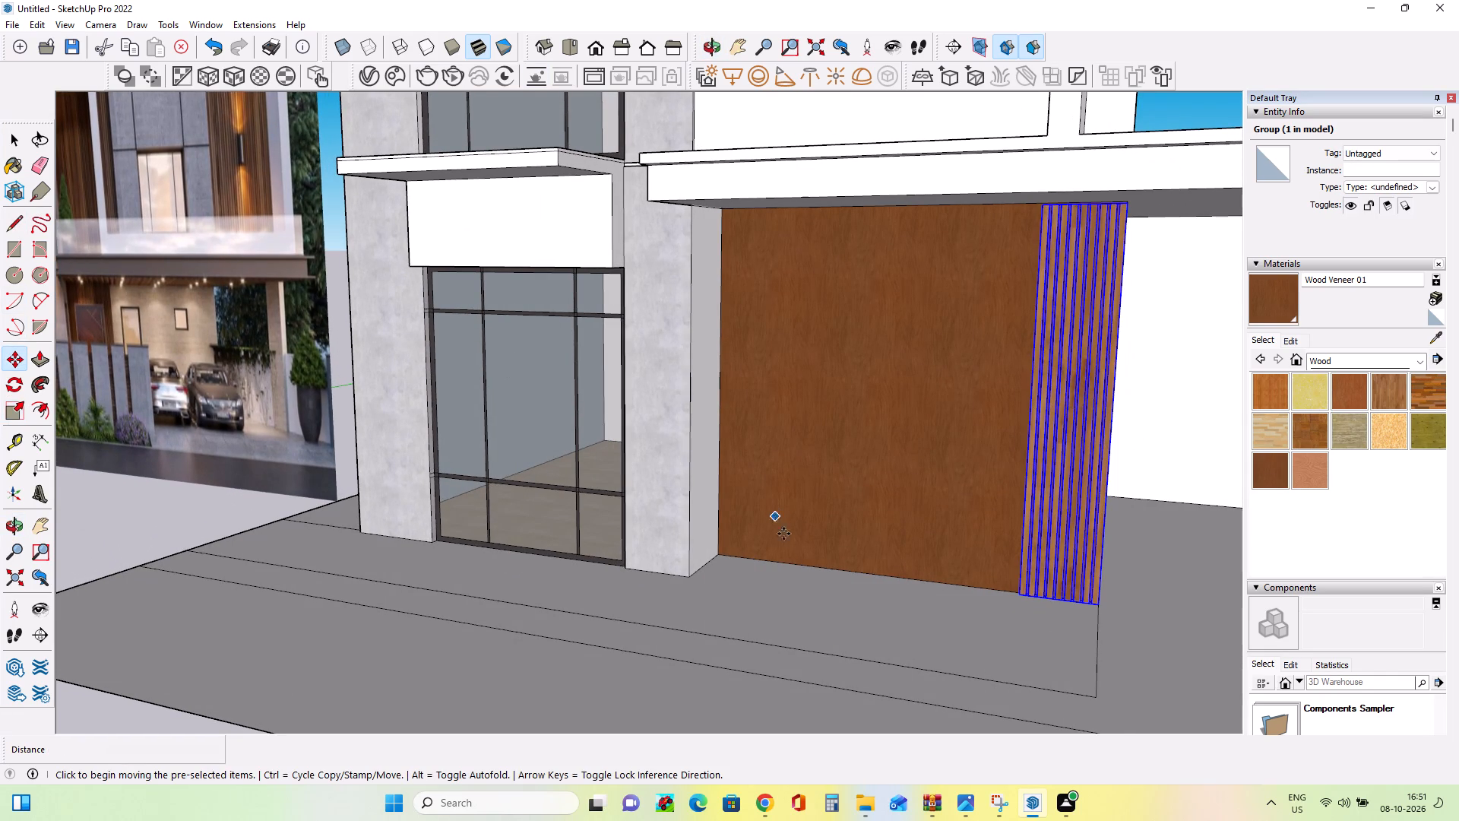
pyautogui.click(1012, 599)
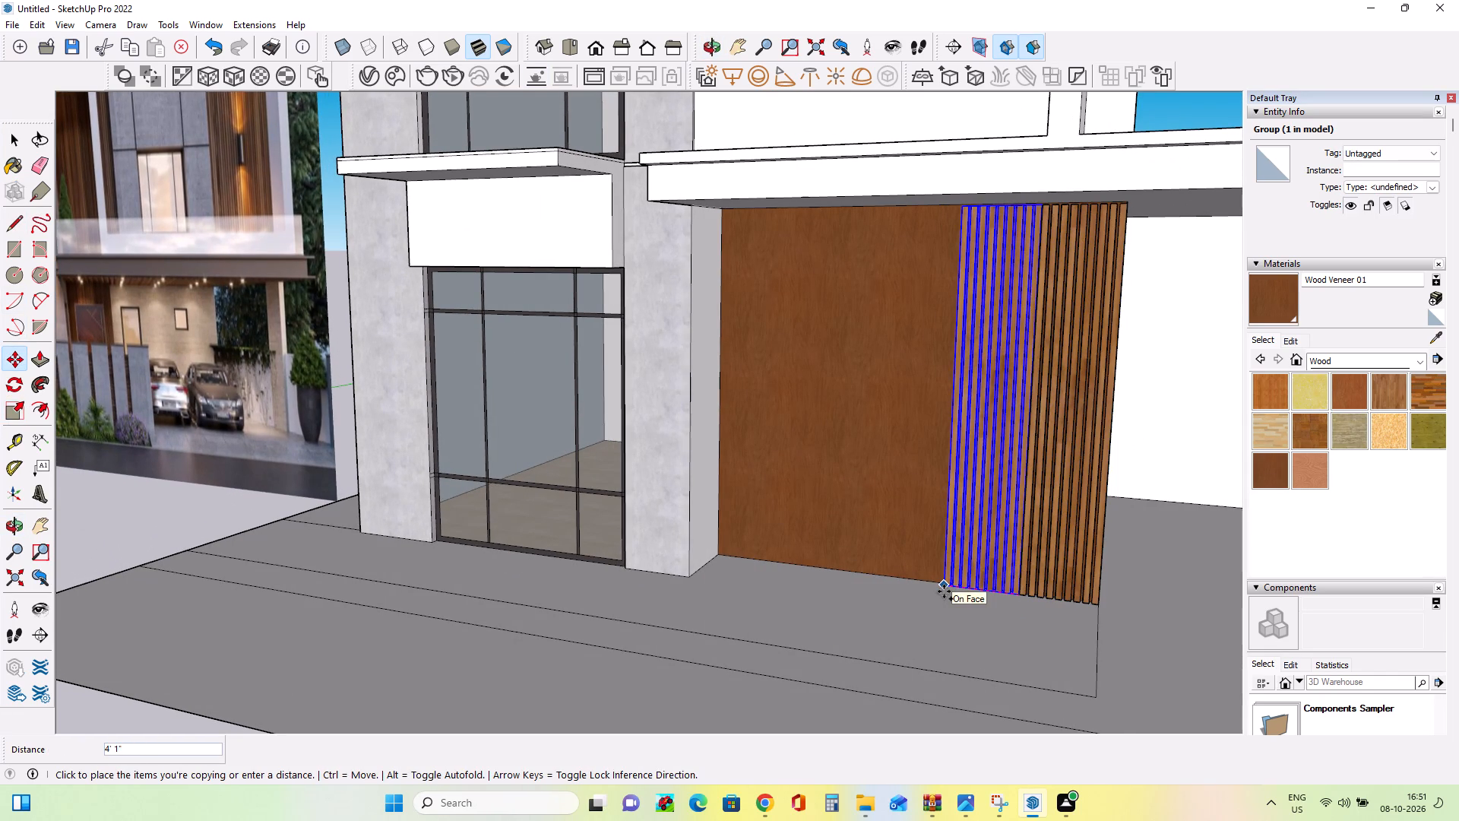
pyautogui.click(944, 591)
pyautogui.keyDown('ctrl'); pyautogui.click(944, 591); pyautogui.keyUp('ctrl')
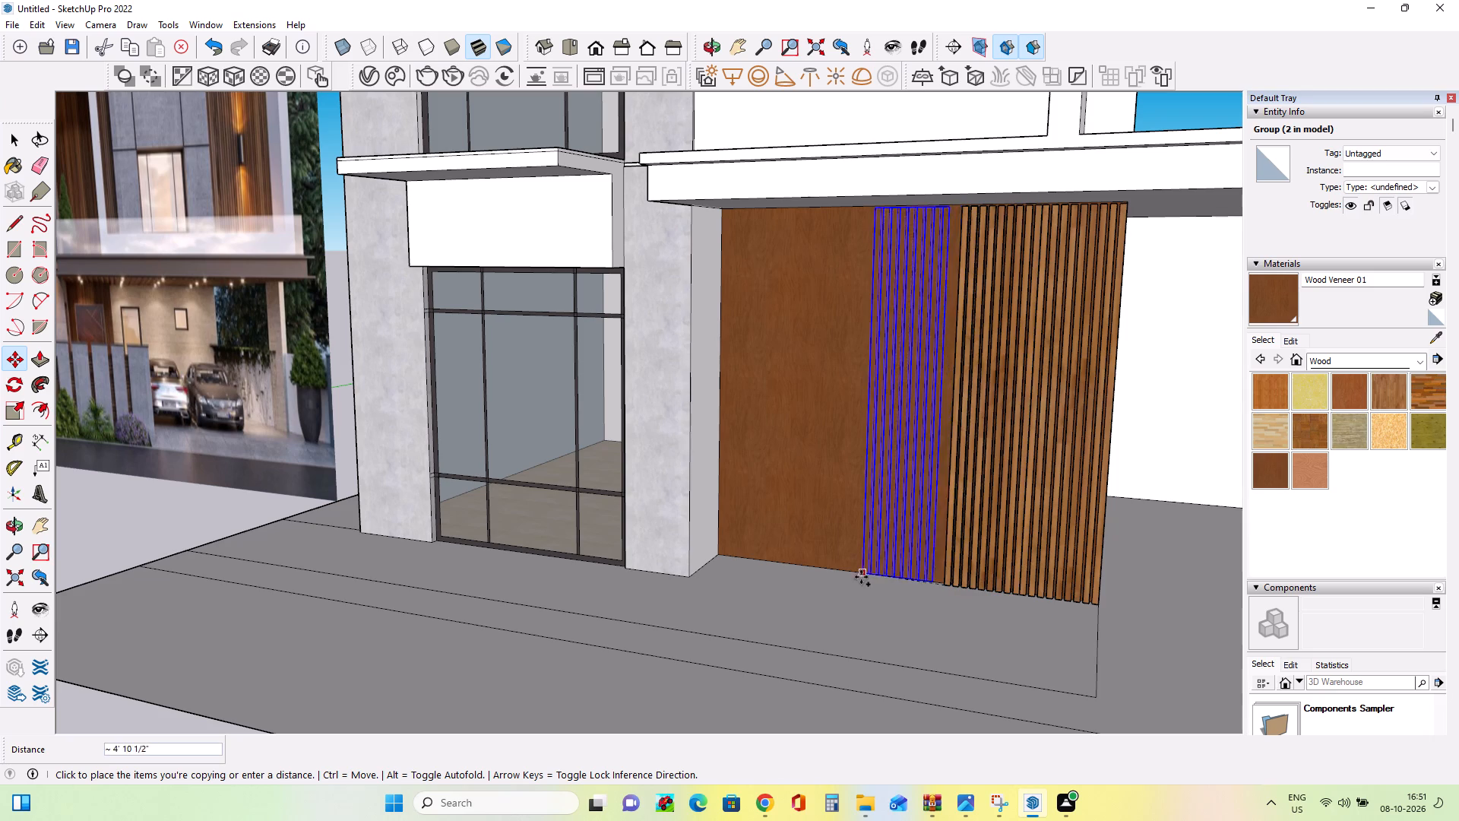
pyautogui.click(874, 581)
pyautogui.keyDown('ctrl'); pyautogui.click(874, 581); pyautogui.keyUp('ctrl')
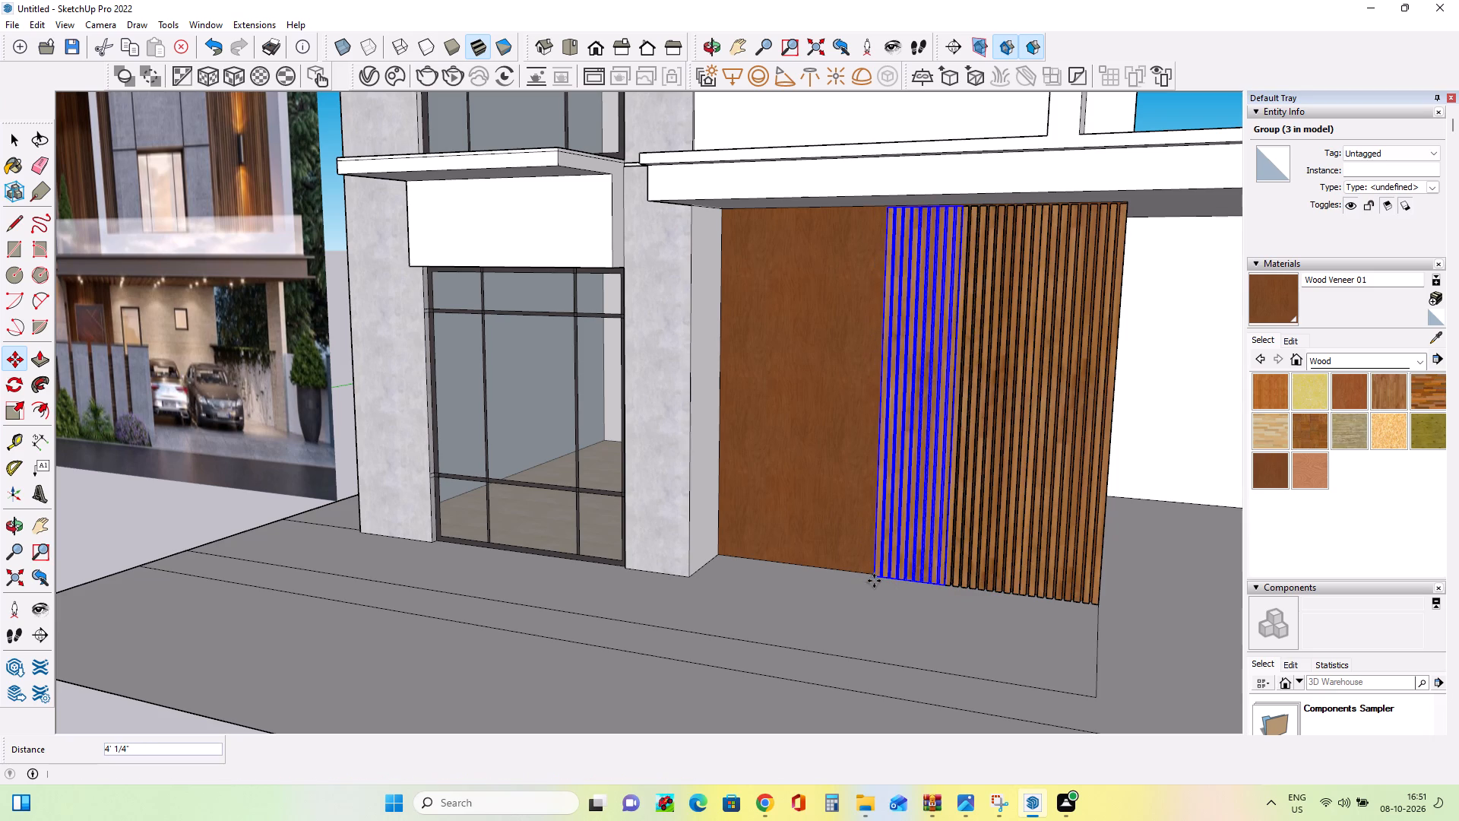
pyautogui.click(812, 572)
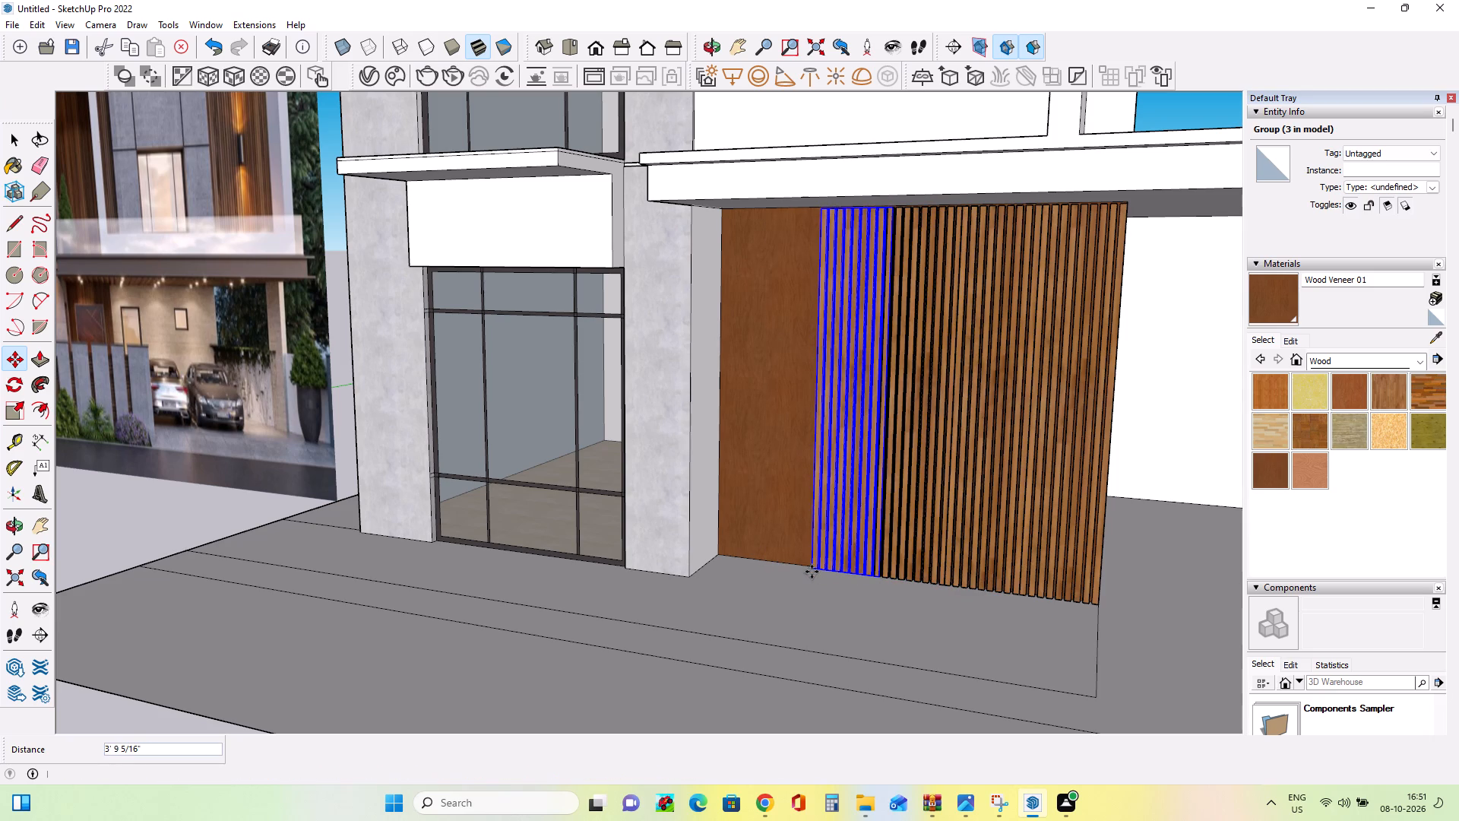
pyautogui.keyDown('ctrl'); pyautogui.click(812, 572); pyautogui.keyUp('ctrl')
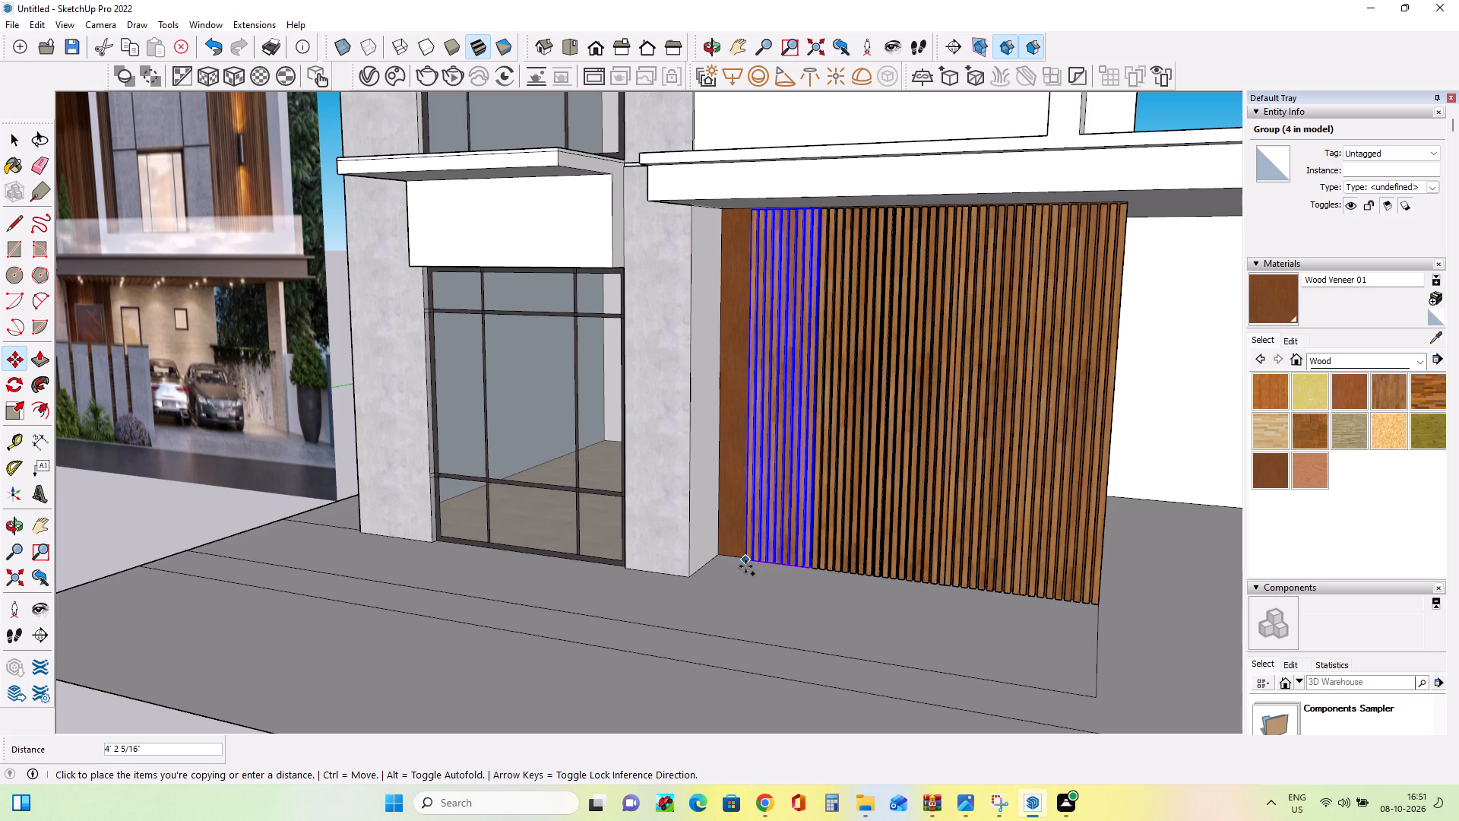
pyautogui.click(745, 566)
pyautogui.click(745, 566)
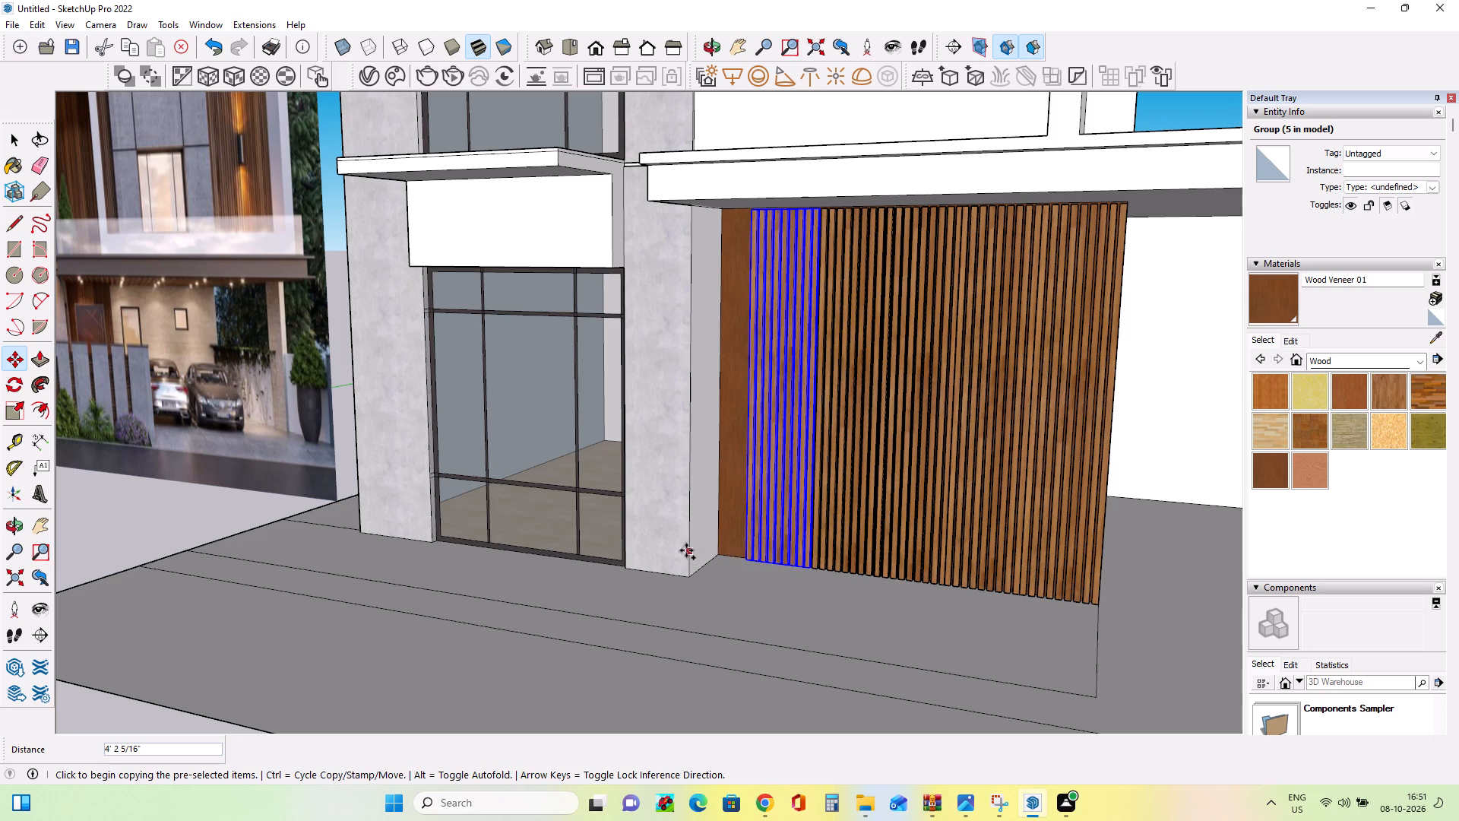
pyautogui.click(743, 563)
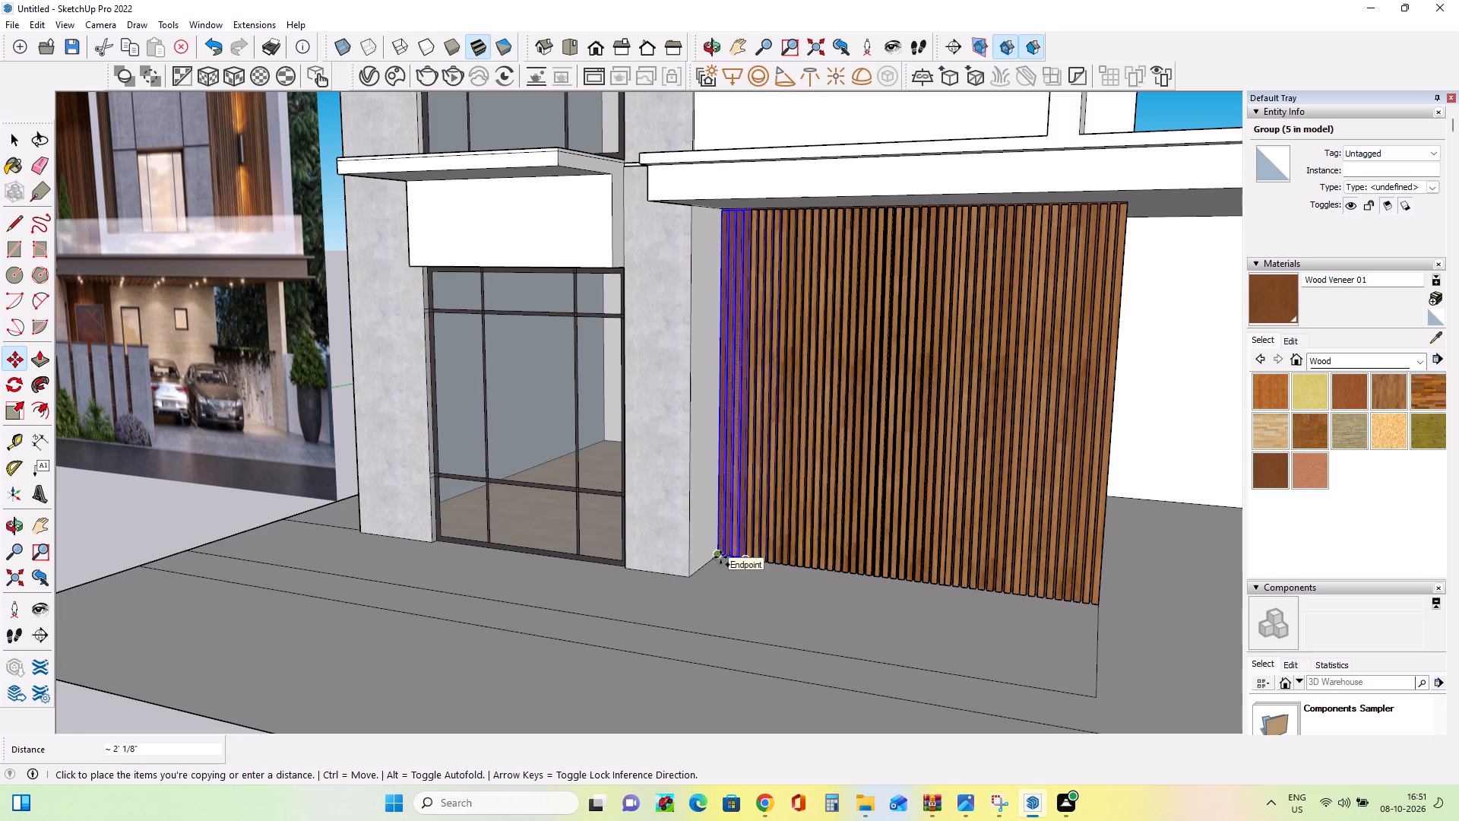
pyautogui.click(720, 557)
# Copy the end slat panel about 28' 8" up to the white upper-floor wall, beside the side frame wall.
pyautogui.moveTo(787, 587); pyautogui.dragTo(905, 566, button='middle')
pyautogui.scroll(-1, 788, 550)
pyautogui.moveTo(788, 550); pyautogui.dragTo(799, 566, button='middle')
pyautogui.scroll(3, 797, 535)
pyautogui.moveTo(797, 534); pyautogui.dragTo(802, 551, button='middle')
pyautogui.scroll(-5, 802, 552)
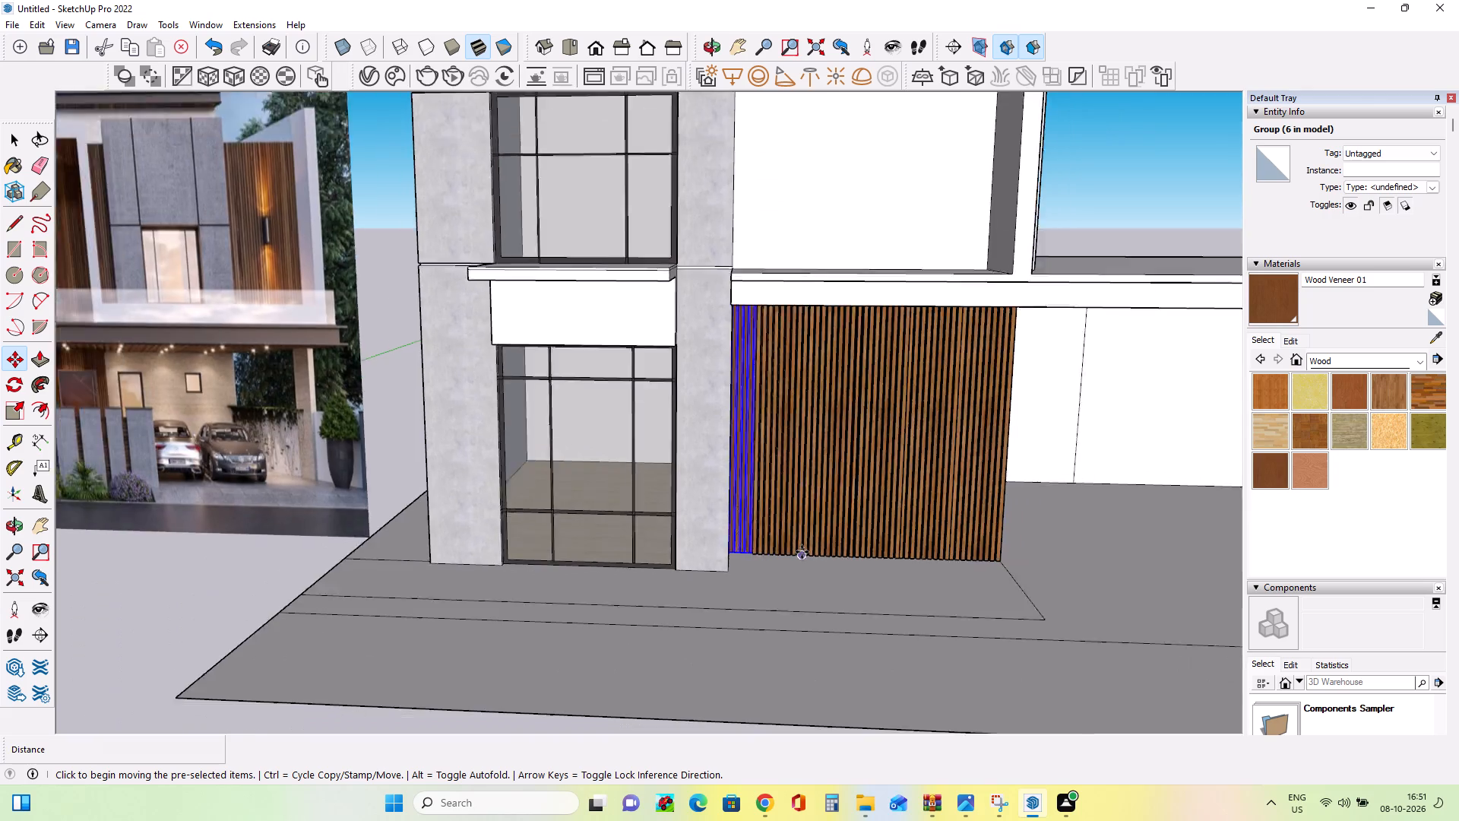
pyautogui.scroll(-8, 802, 552)
pyautogui.scroll(2, 949, 528)
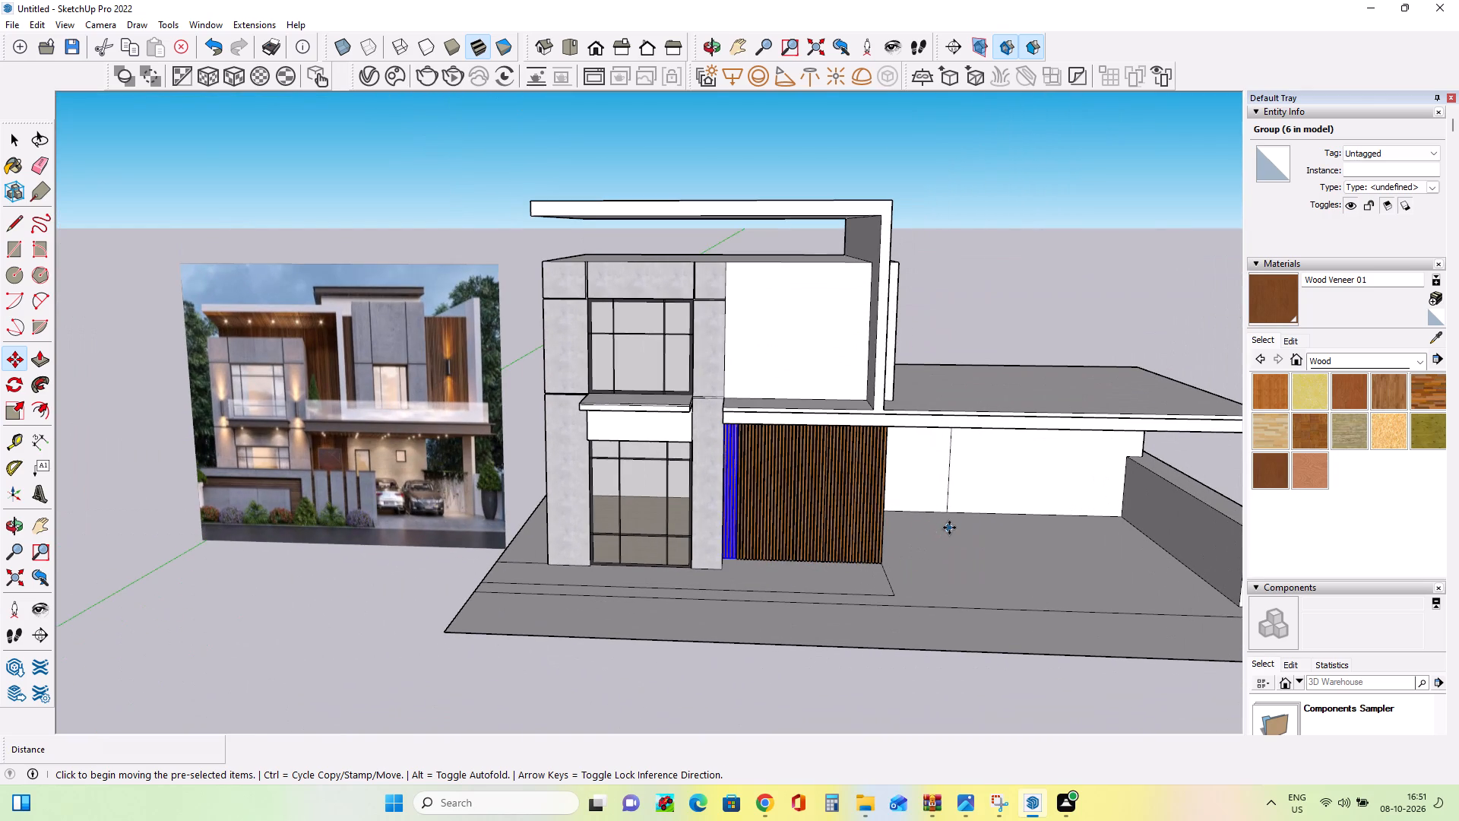
pyautogui.click(736, 559)
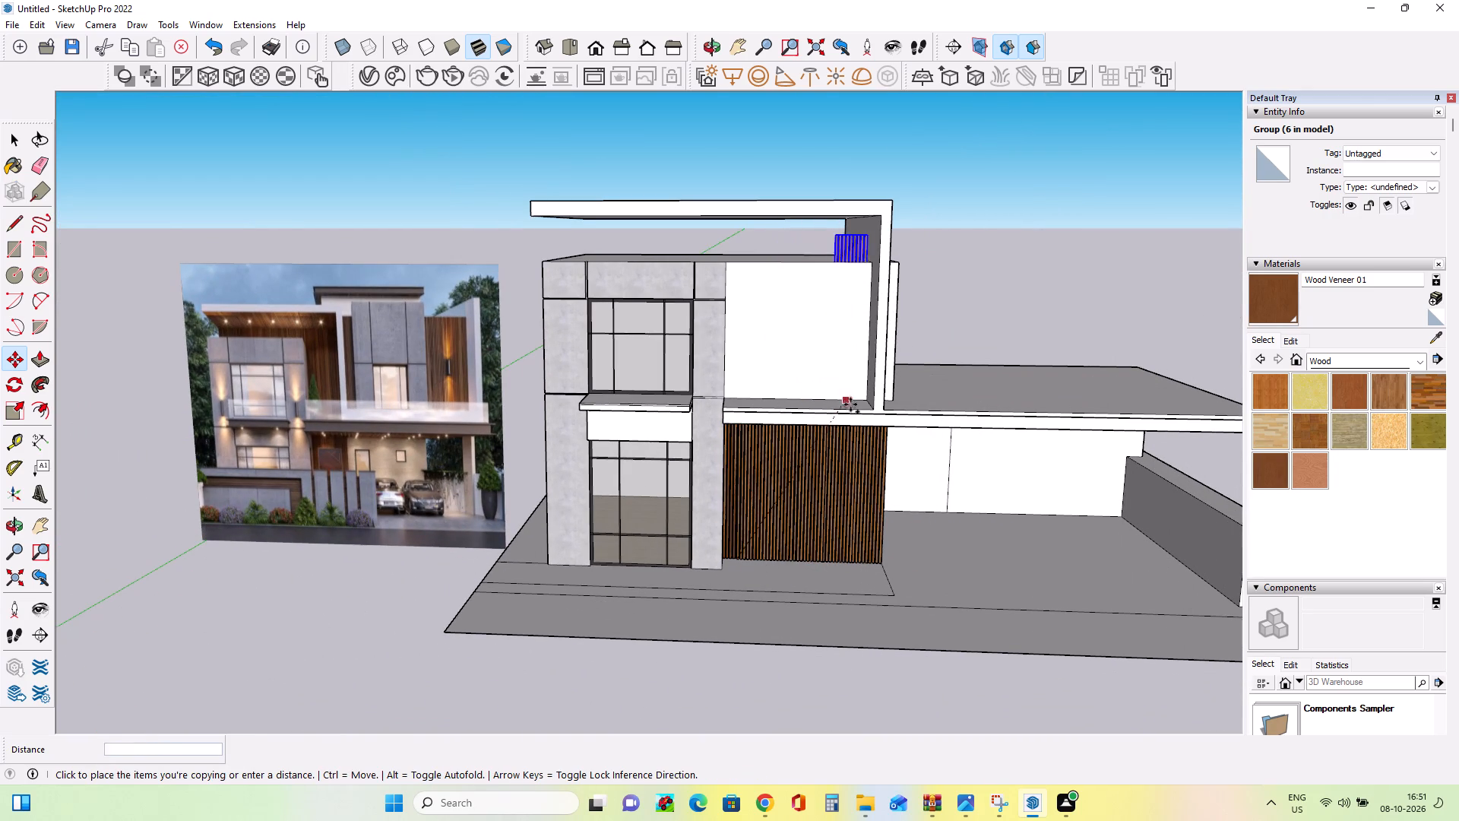
pyautogui.scroll(3, 851, 401)
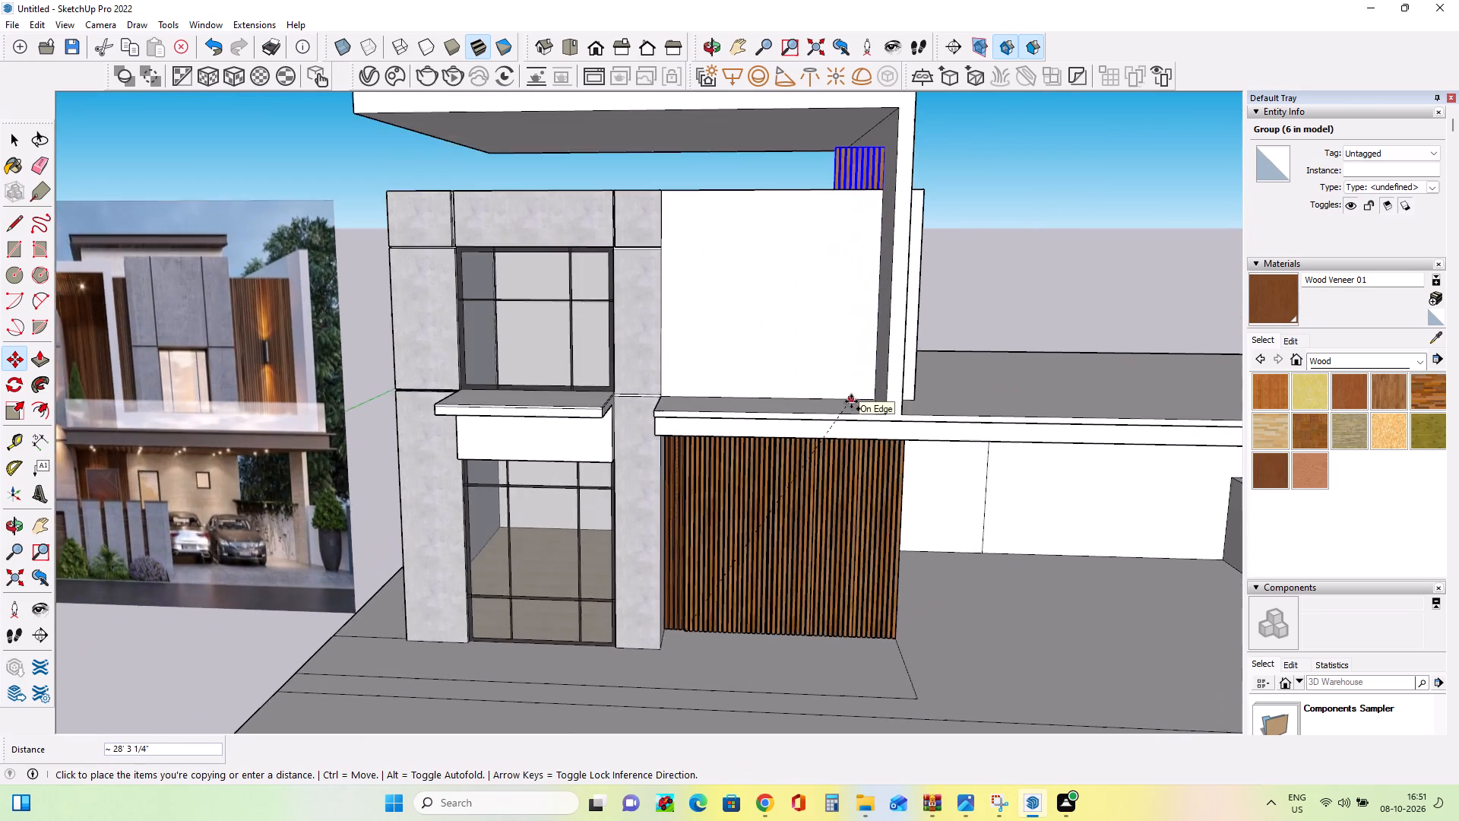
pyautogui.scroll(4, 851, 401)
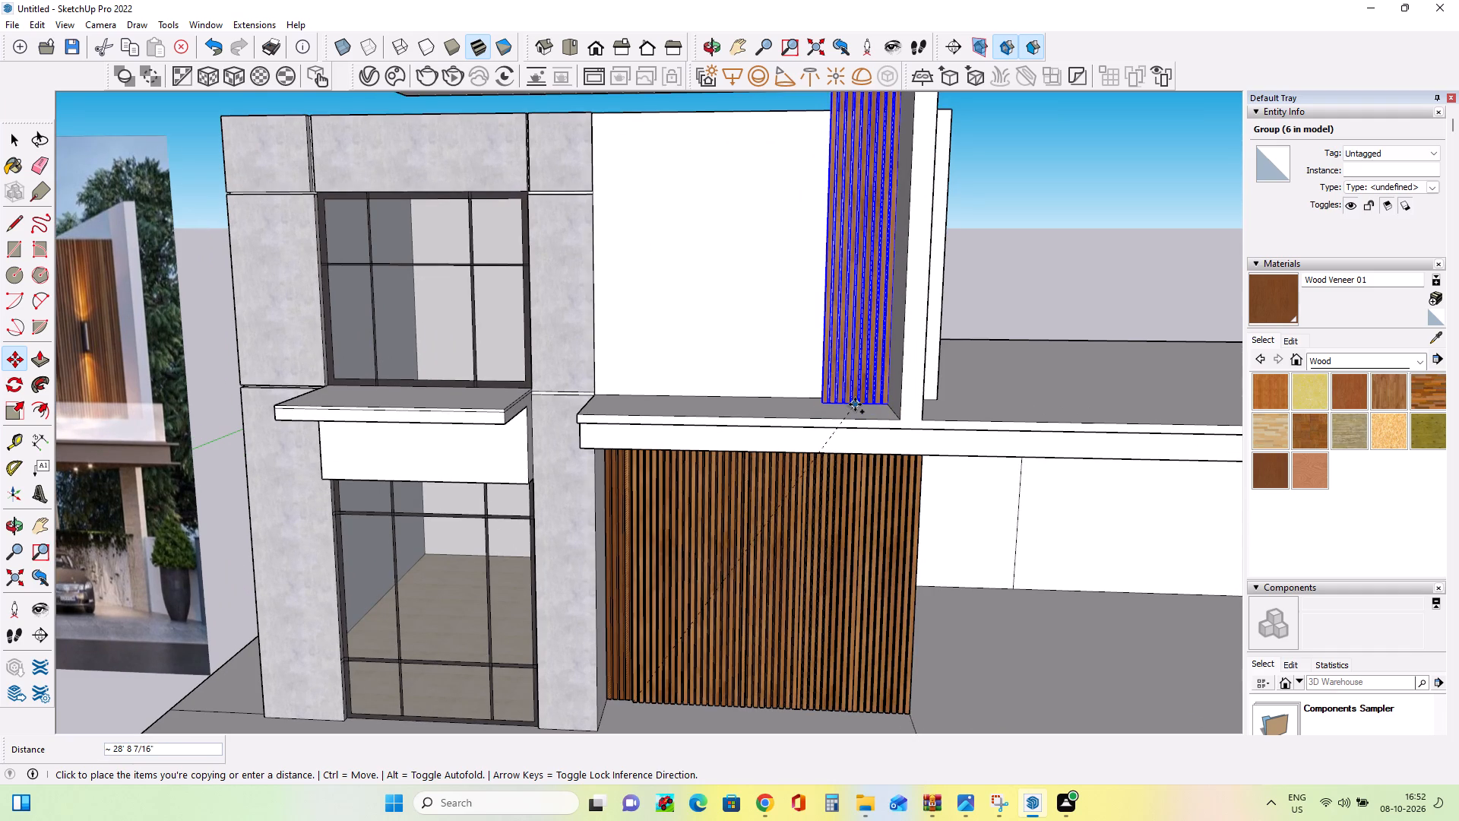
pyautogui.click(855, 404)
# Move the upper slat panel back so its rear base corner sits on the bottom edge of the white upper-floor wall.
pyautogui.moveTo(805, 397); pyautogui.dragTo(919, 420, button='middle')
pyautogui.scroll(5, 823, 391)
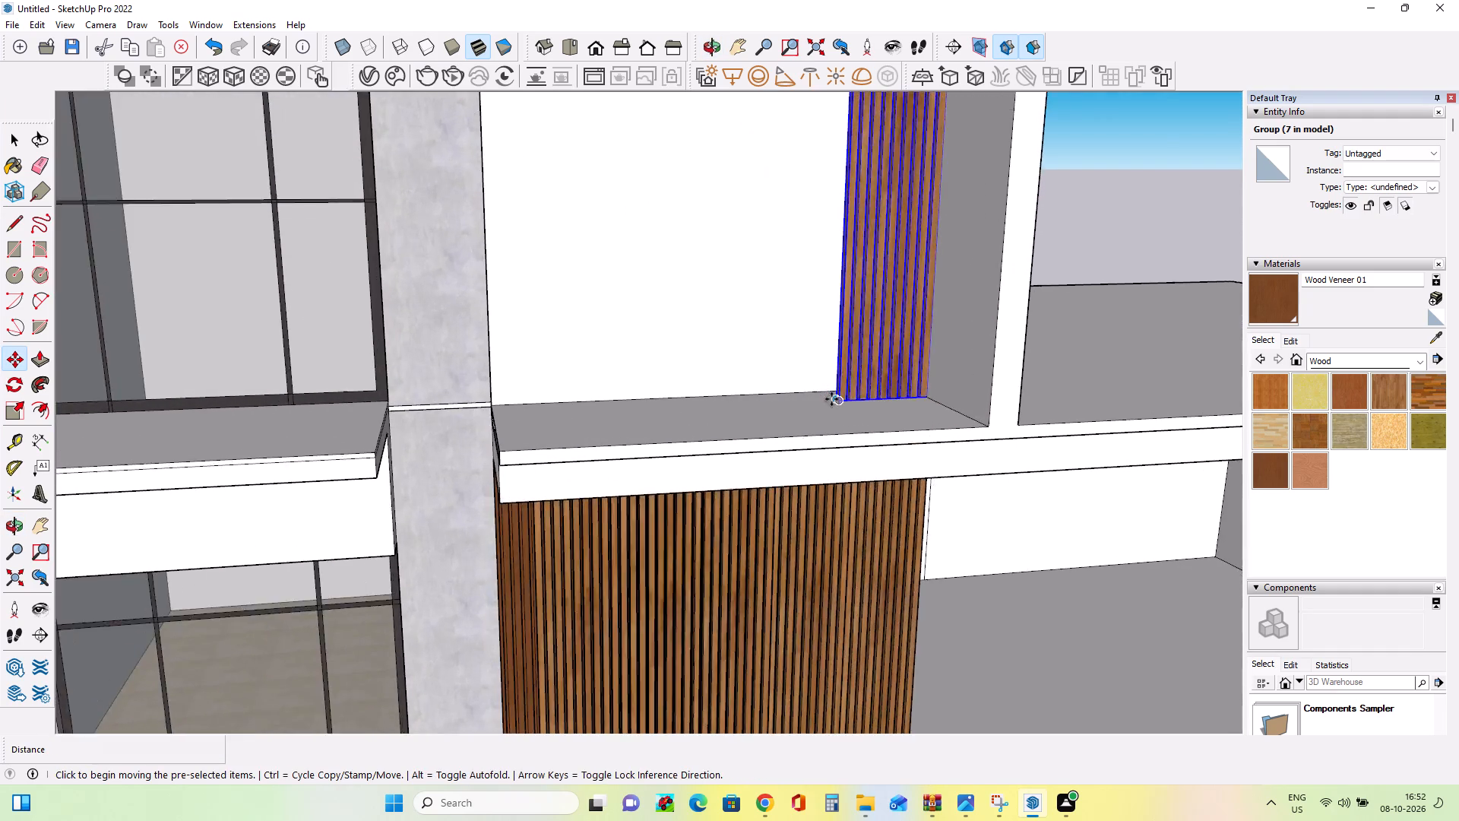
pyautogui.scroll(3, 831, 399)
pyautogui.click(840, 406)
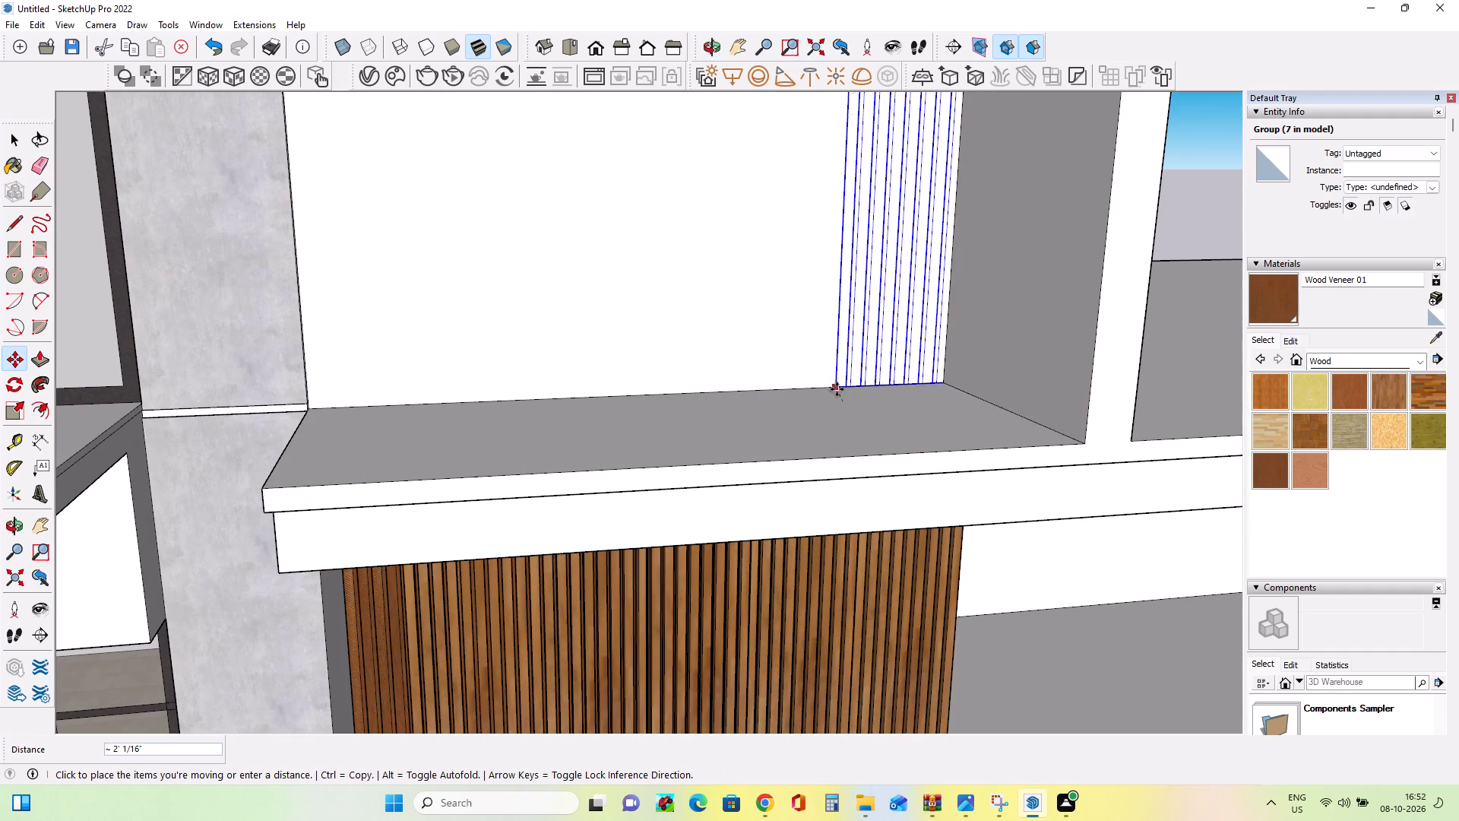
pyautogui.click(837, 391)
pyautogui.moveTo(870, 440); pyautogui.dragTo(855, 449, button='middle')
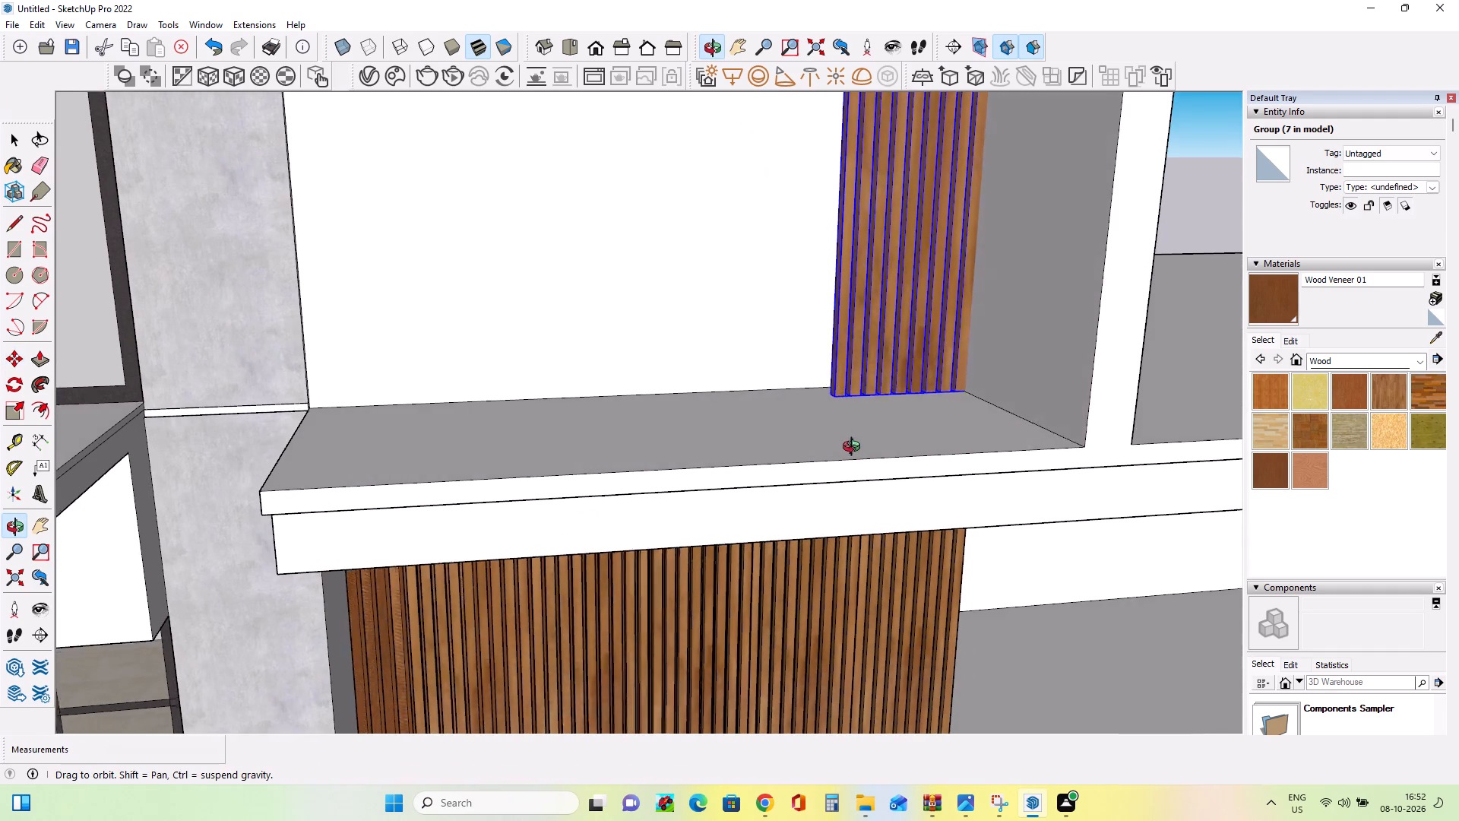
pyautogui.moveTo(855, 449); pyautogui.dragTo(1120, 480, button='middle')
pyautogui.scroll(5, 687, 340)
pyautogui.scroll(-1, 771, 386)
pyautogui.scroll(1, 771, 386)
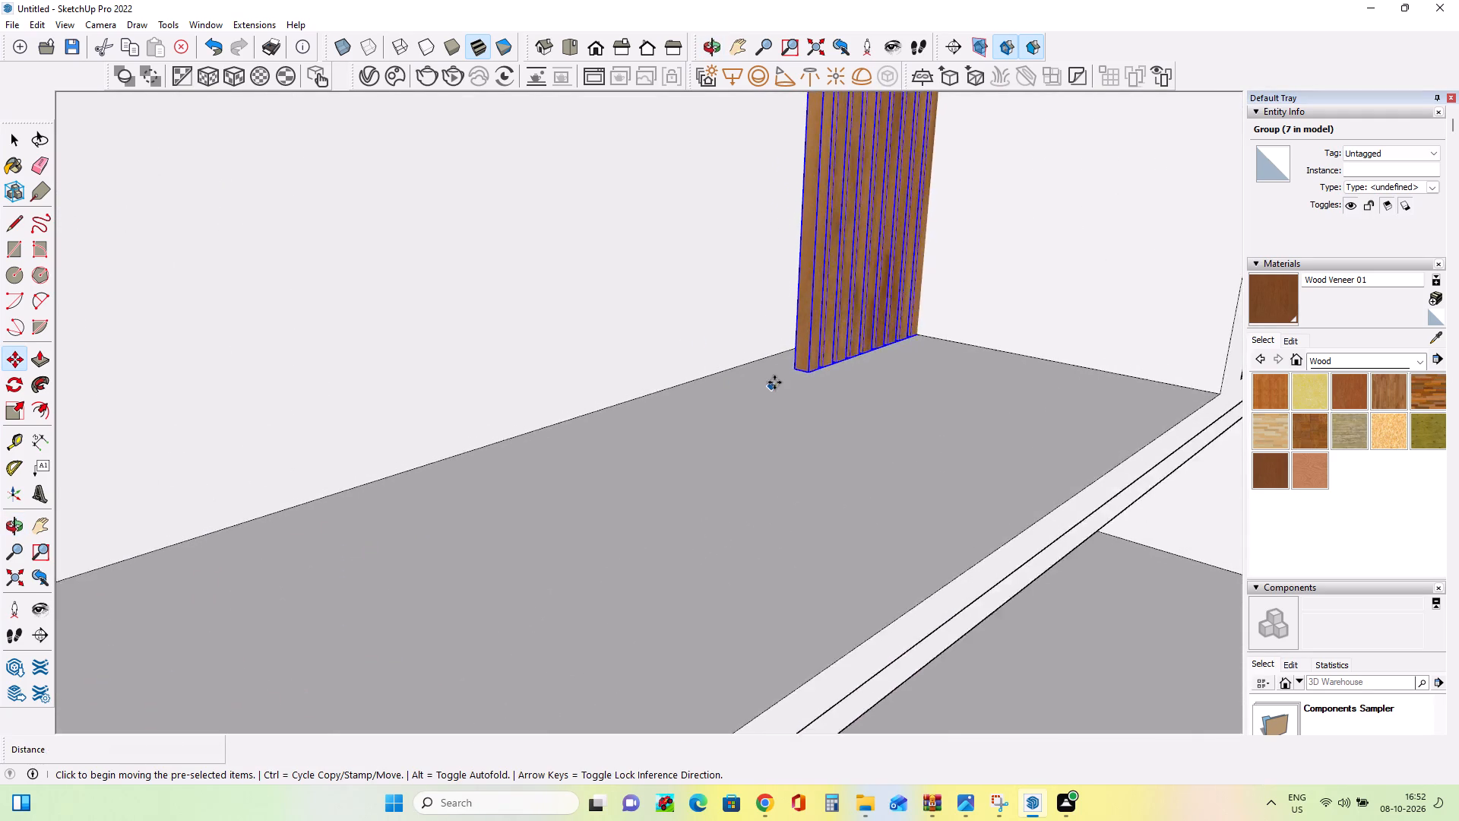
pyautogui.scroll(1, 774, 382)
pyautogui.click(796, 368)
pyautogui.click(772, 349)
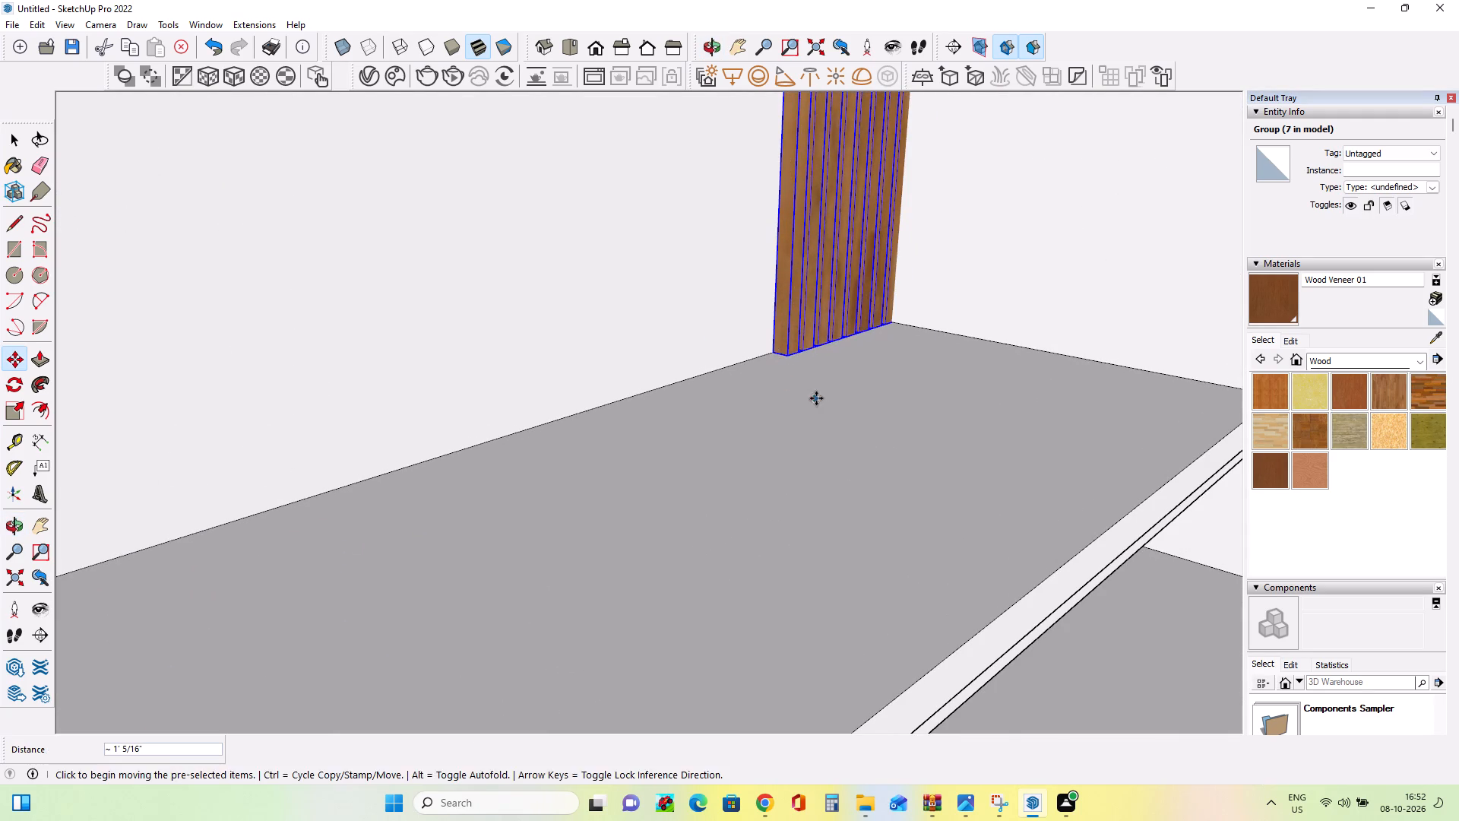
# Shorten the upper slat panel with a blue scale of about 0.84 so its top meets the white wall's top edge.
pyautogui.scroll(-4, 818, 404)
pyautogui.moveTo(812, 408); pyautogui.dragTo(777, 419, button='middle')
pyautogui.scroll(-8, 737, 425)
pyautogui.scroll(1, 745, 458)
pyautogui.scroll(-6, 745, 458)
pyautogui.moveTo(844, 447); pyautogui.dragTo(726, 457, button='middle')
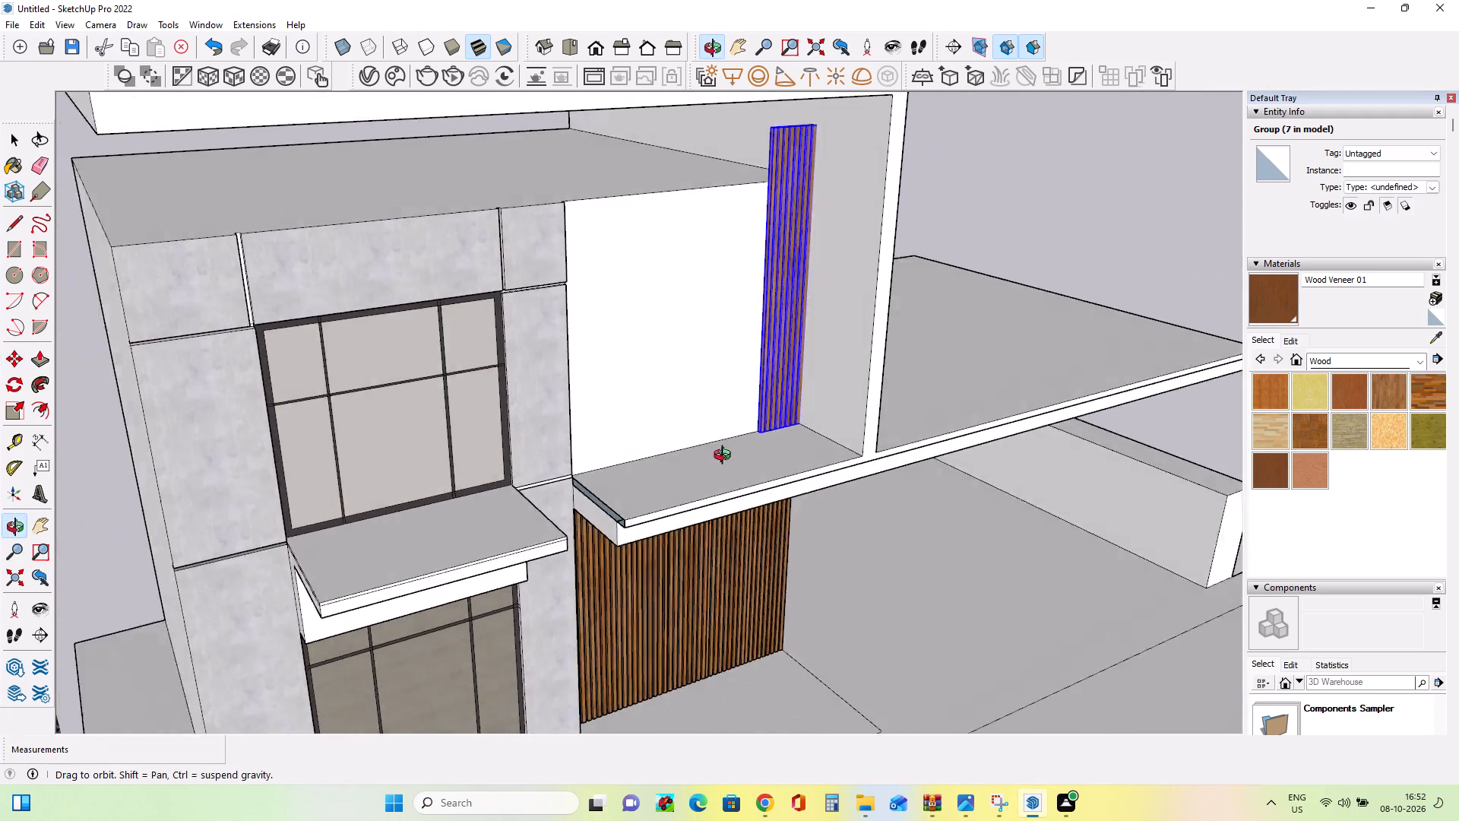
pyautogui.moveTo(726, 457); pyautogui.dragTo(673, 475, button='middle')
pyautogui.moveTo(763, 320); pyautogui.dragTo(775, 363, button='middle')
pyautogui.scroll(-1, 774, 361)
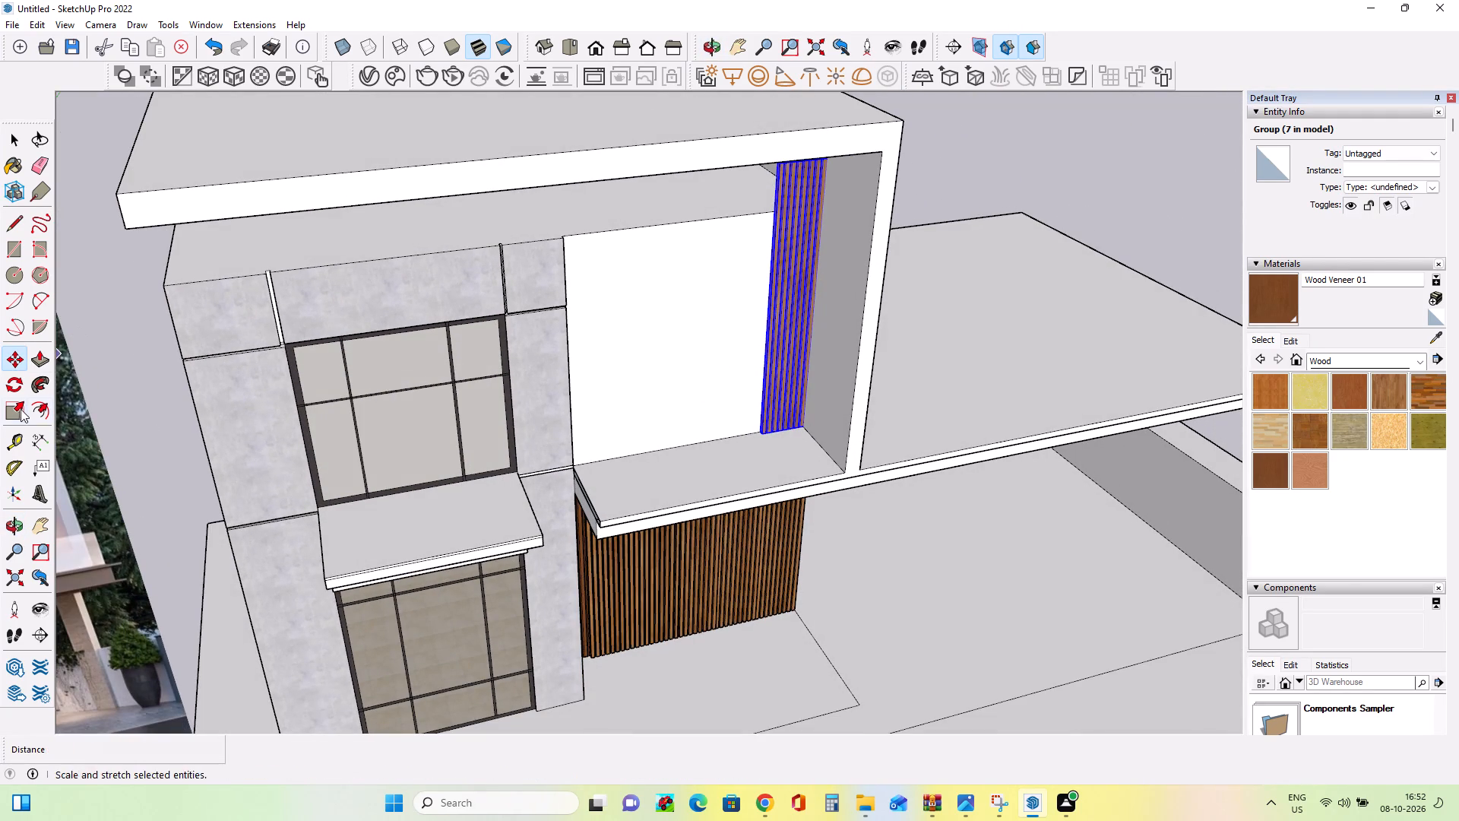
pyautogui.click(19, 409)
pyautogui.moveTo(688, 271); pyautogui.dragTo(685, 252, button='middle')
pyautogui.scroll(4, 800, 134)
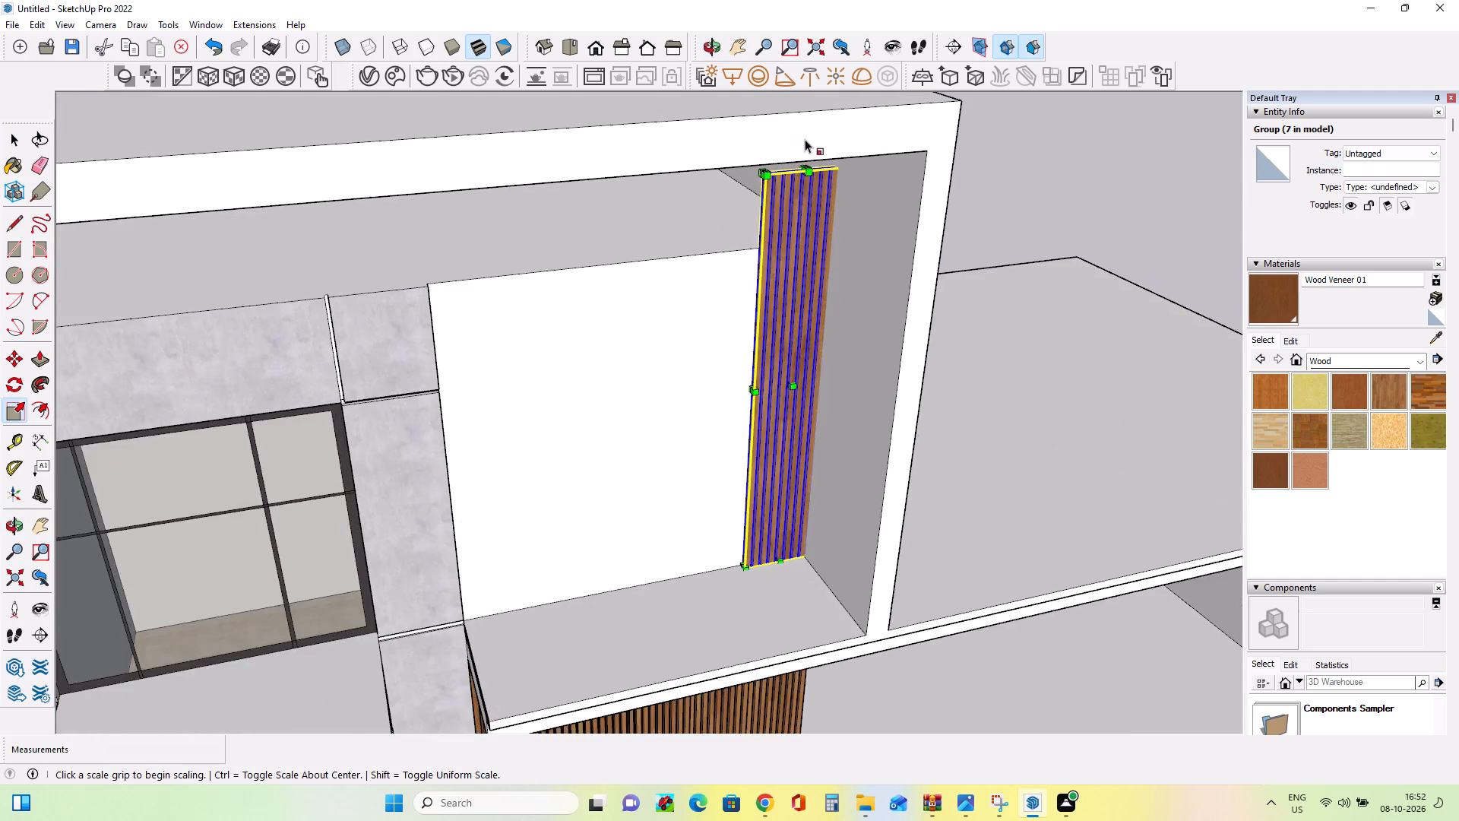
pyautogui.scroll(9, 805, 139)
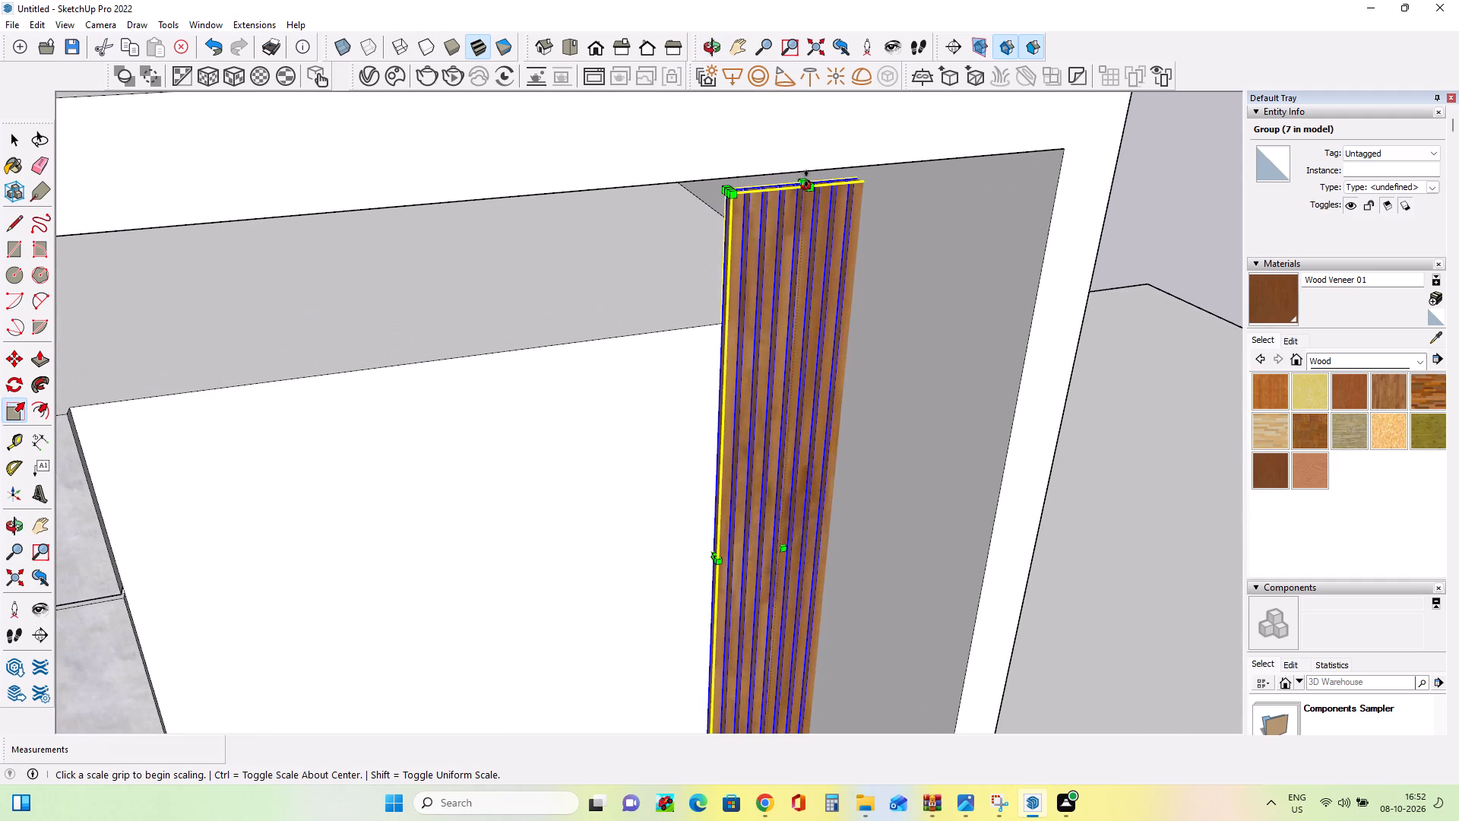
pyautogui.click(803, 177)
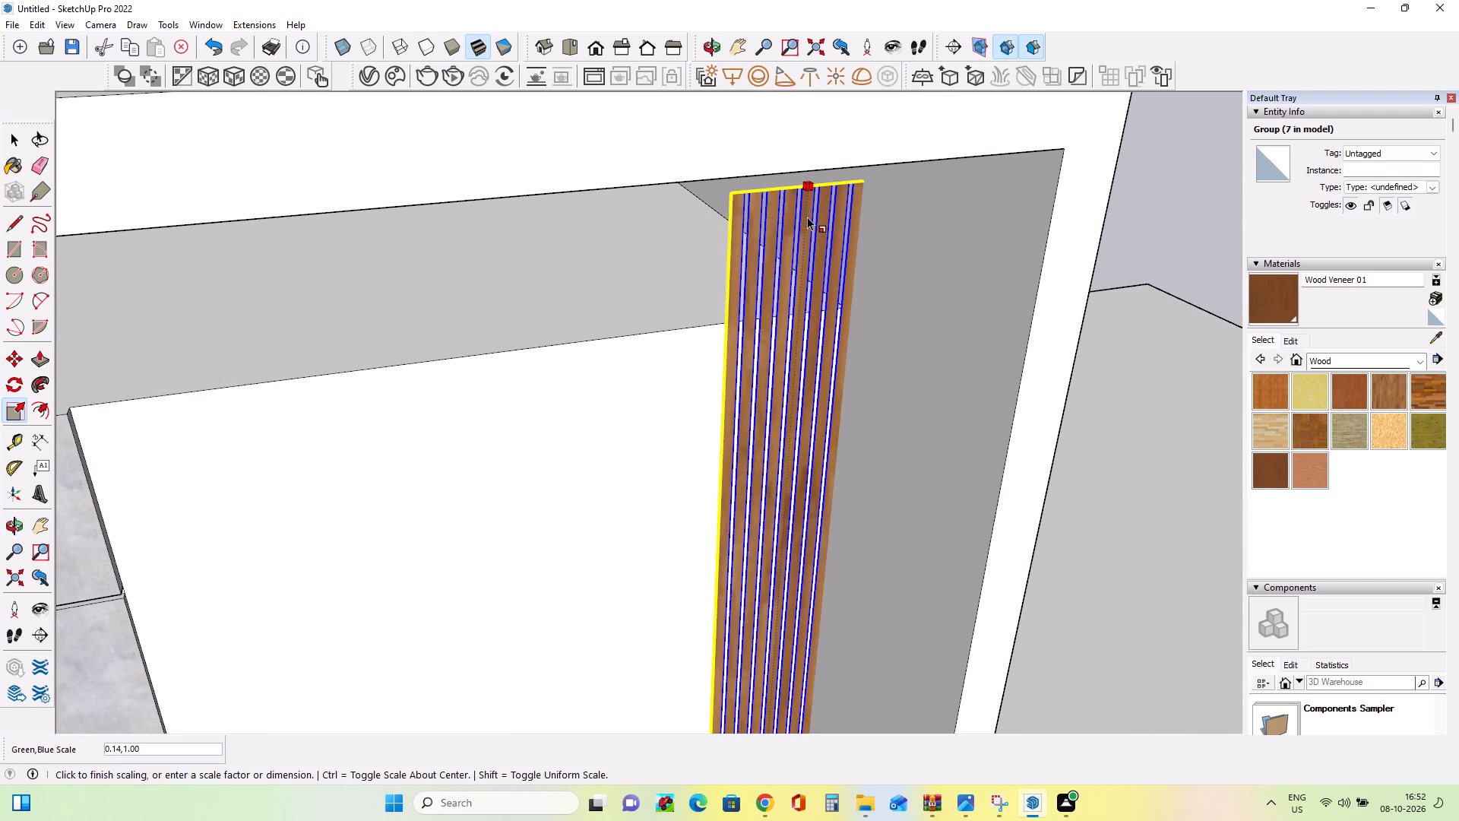
pyautogui.press('Escape')
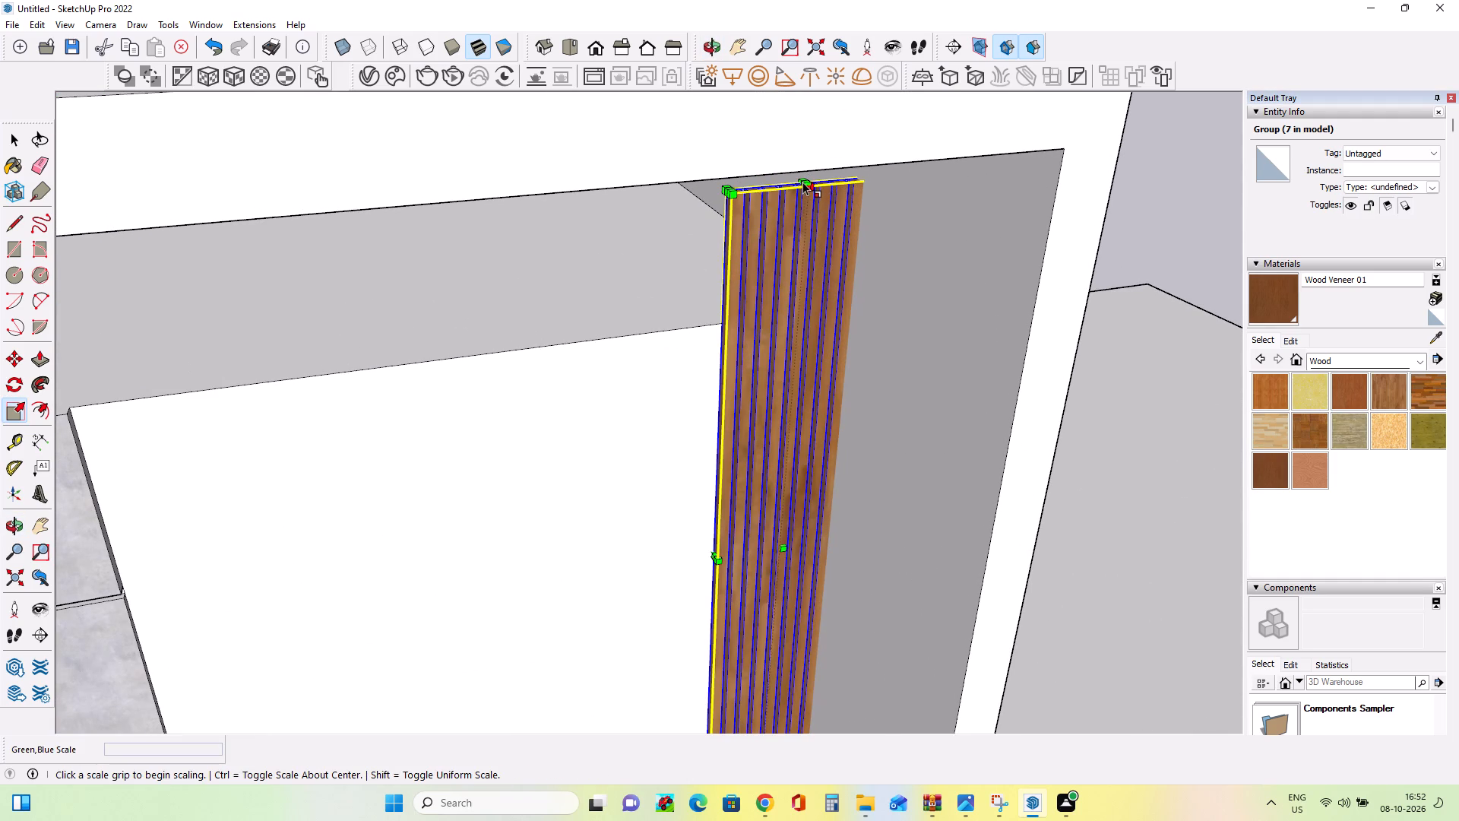
pyautogui.click(801, 179)
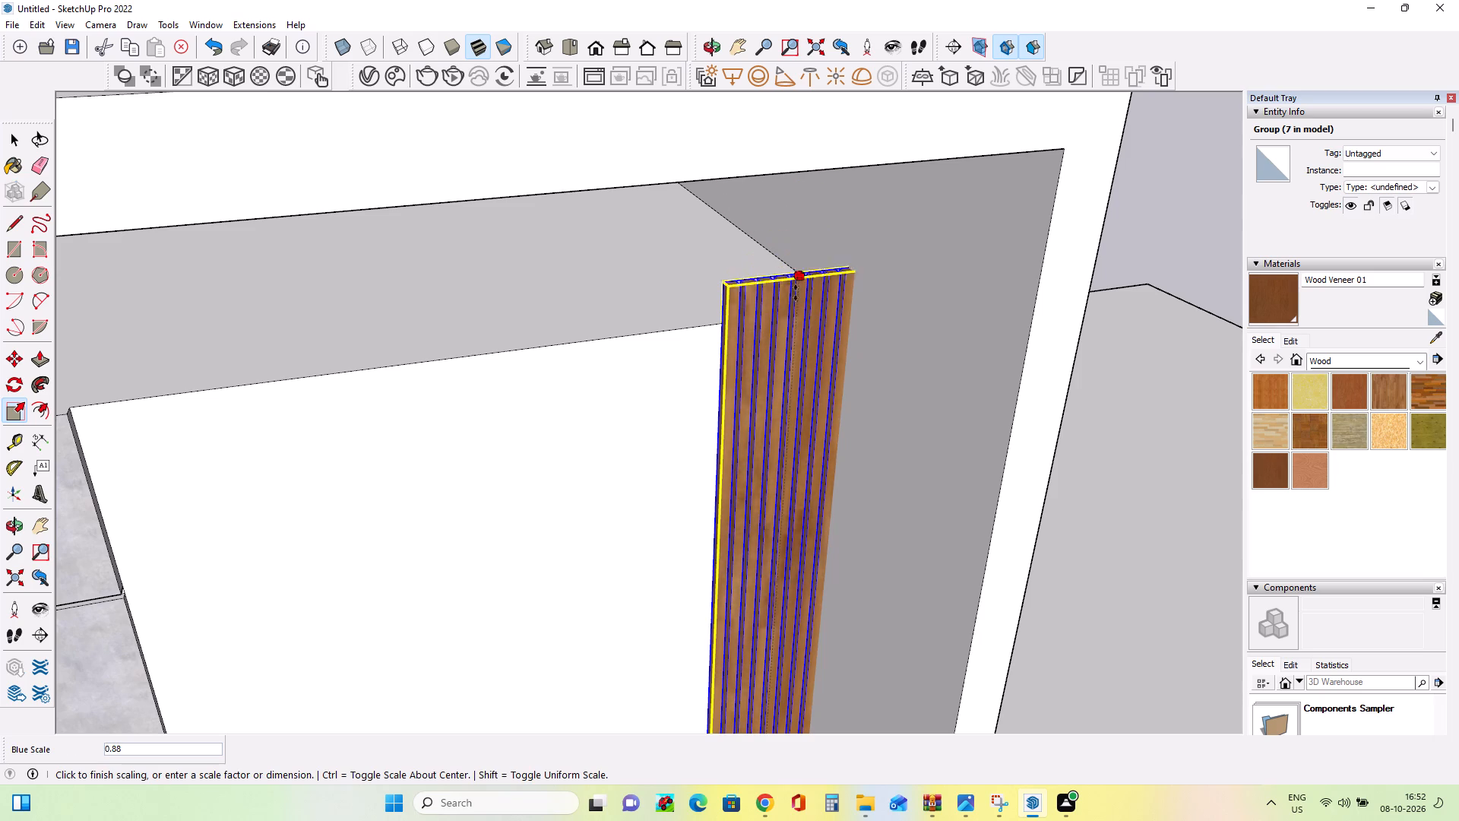
pyautogui.click(722, 322)
# Copy the shortened slat panel twice side by side along the white upper-floor wall, at about 4' spacing.
pyautogui.scroll(-9, 672, 369)
pyautogui.scroll(4, 676, 632)
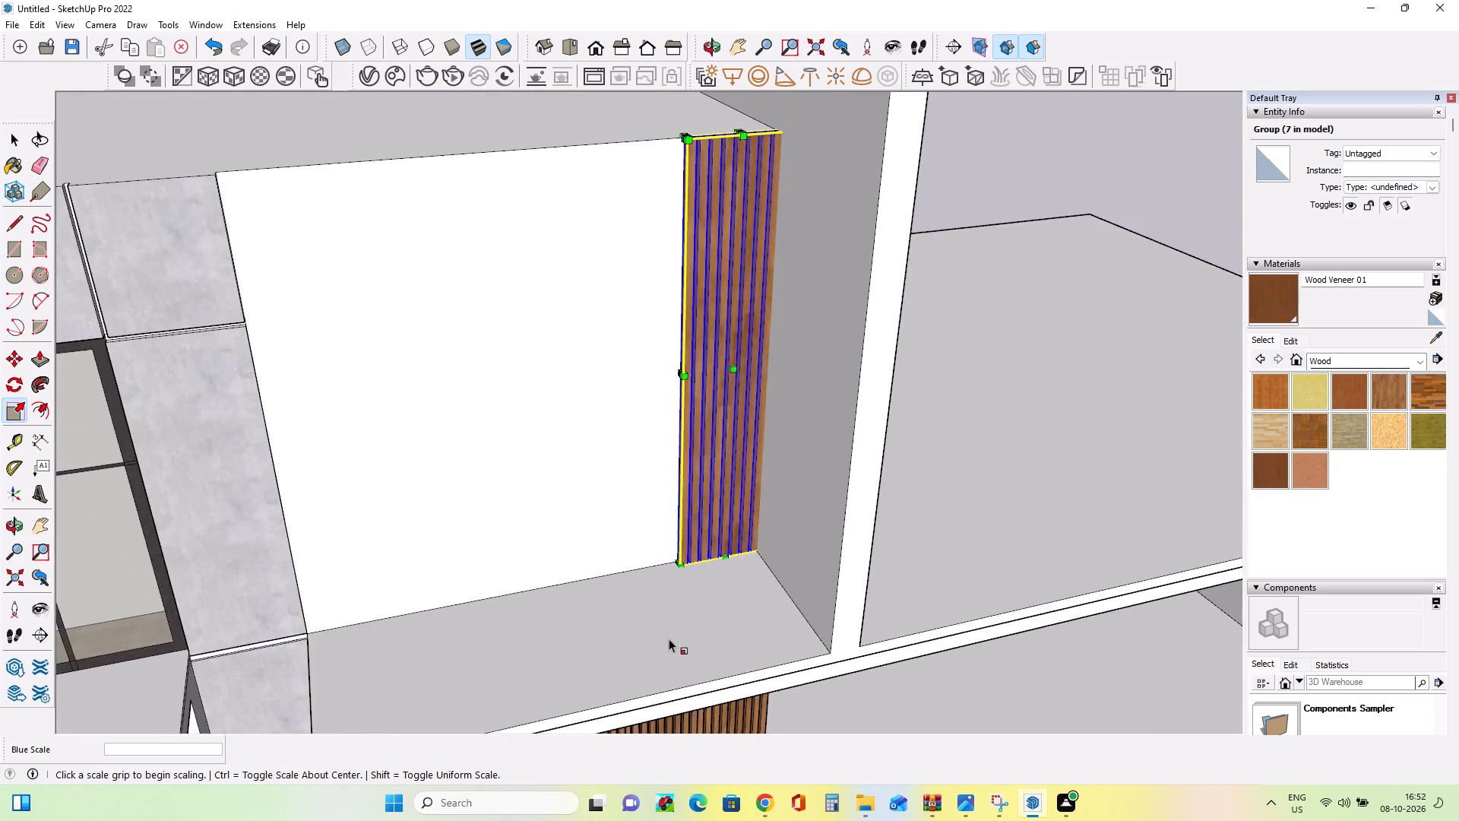
pyautogui.scroll(5, 669, 639)
pyautogui.click(15, 363)
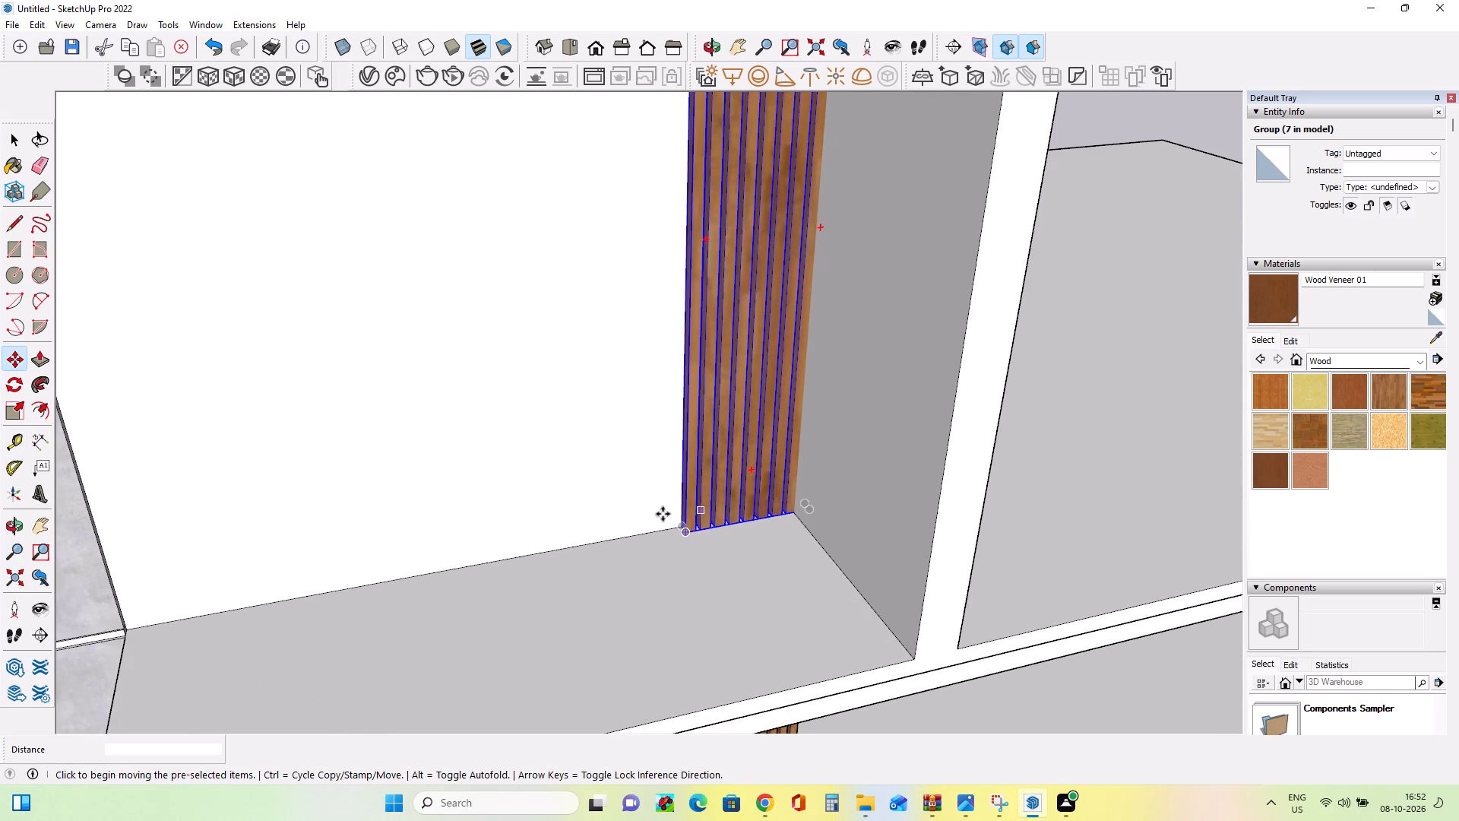
pyautogui.click(689, 541)
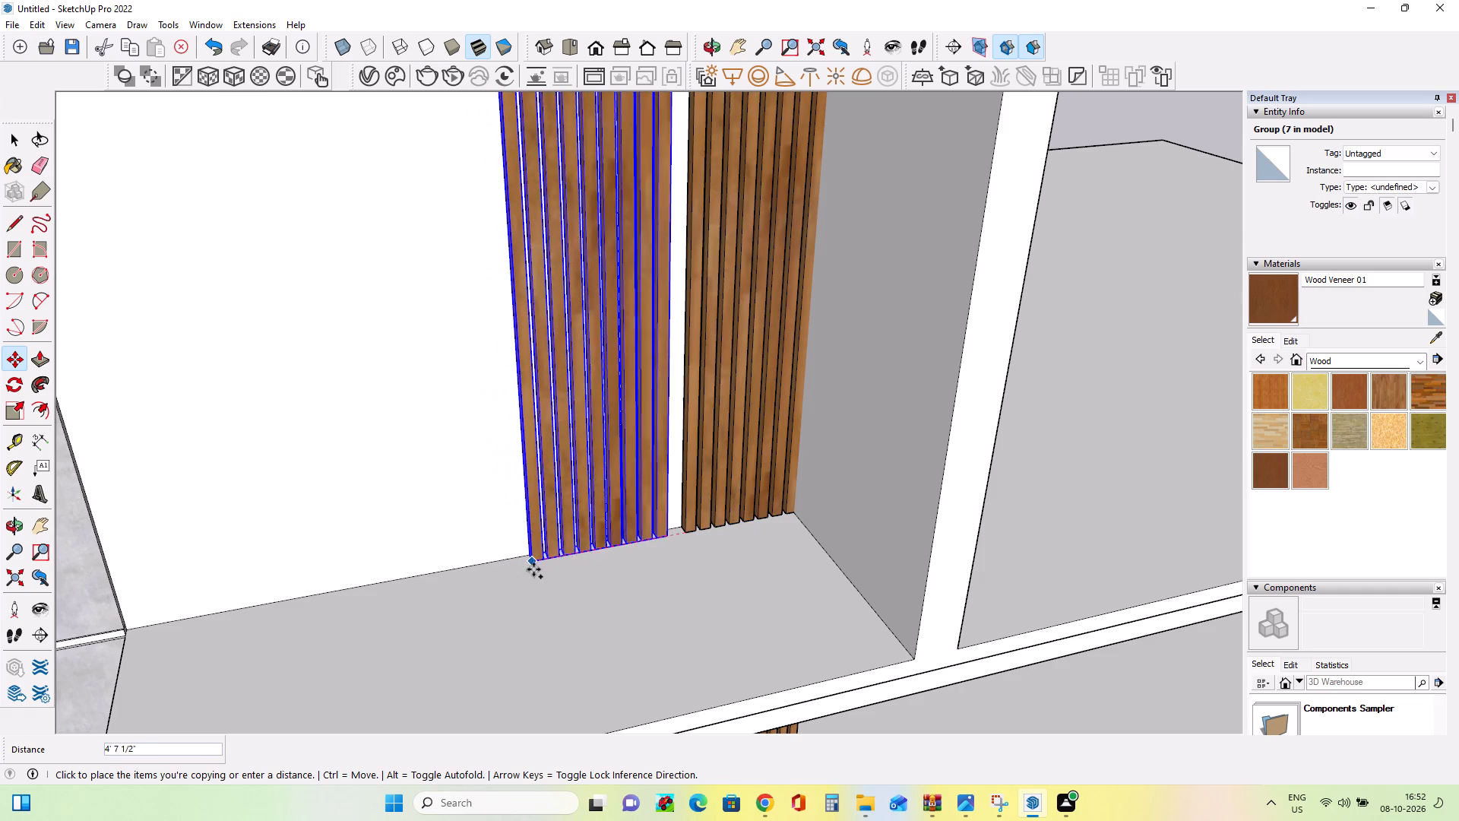
pyautogui.click(549, 559)
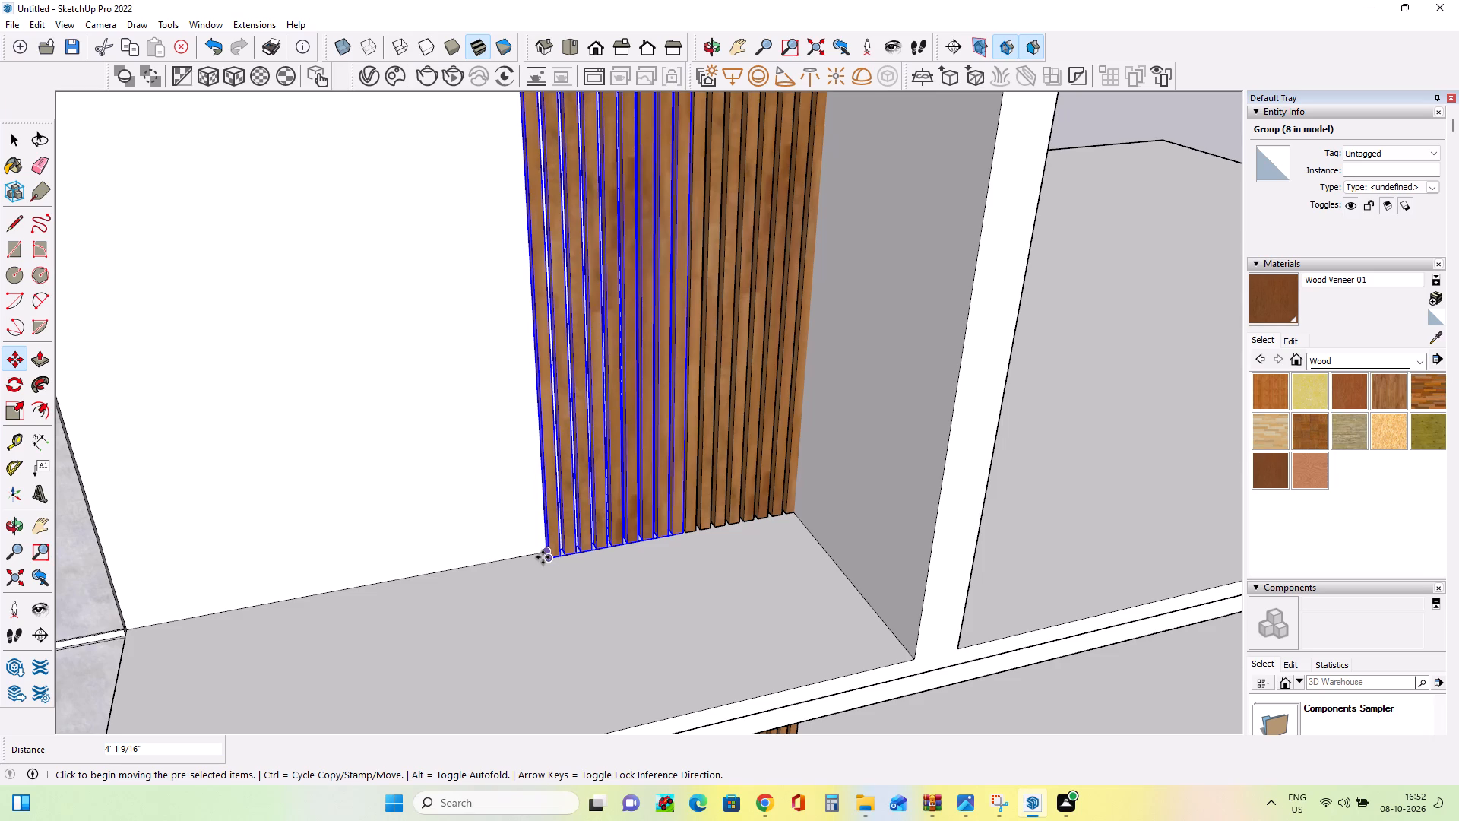
pyautogui.click(543, 557)
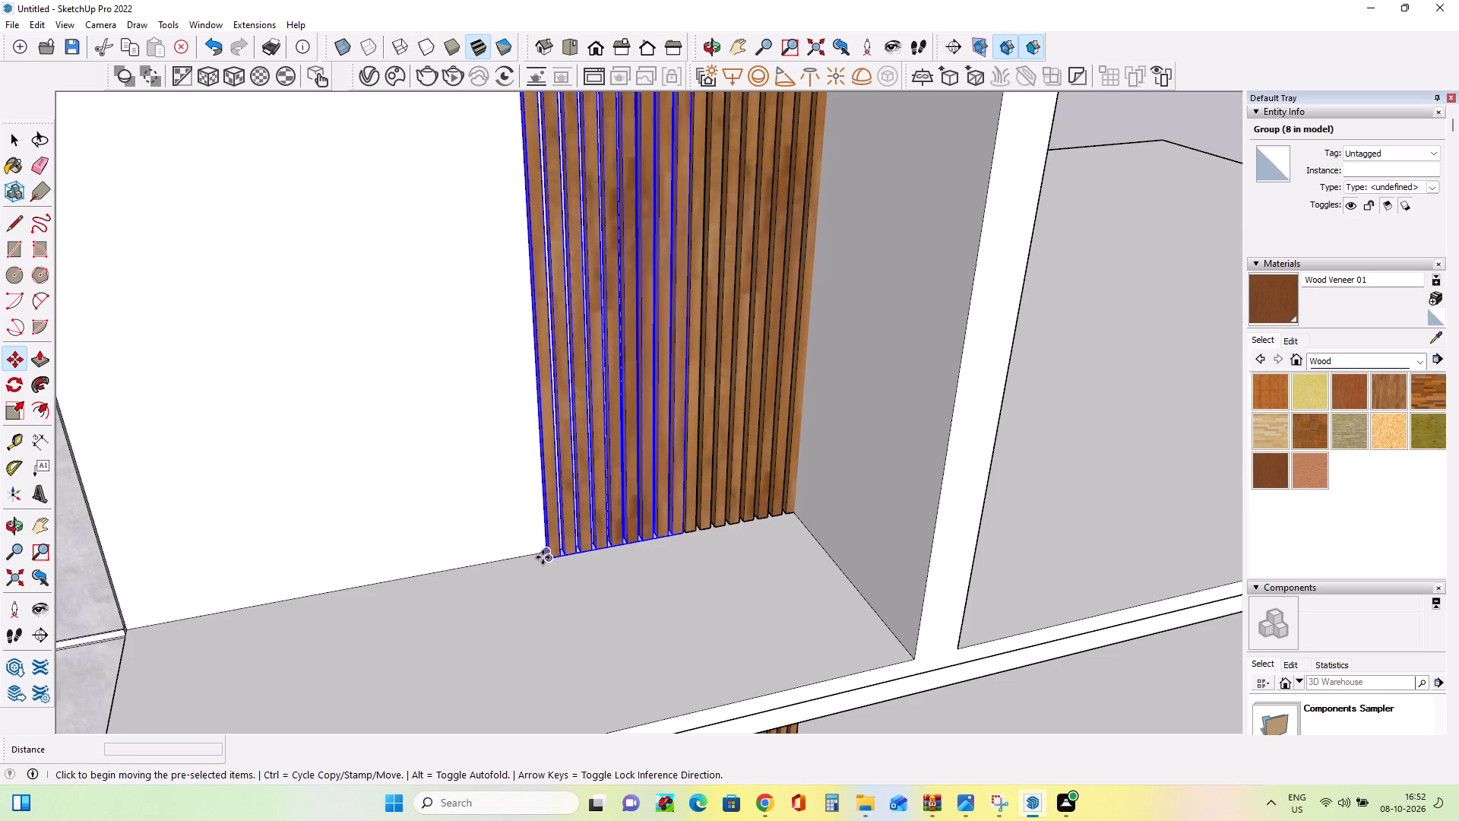
pyautogui.keyDown('ctrl'); pyautogui.click(539, 547); pyautogui.keyUp('ctrl')
pyautogui.click(544, 557)
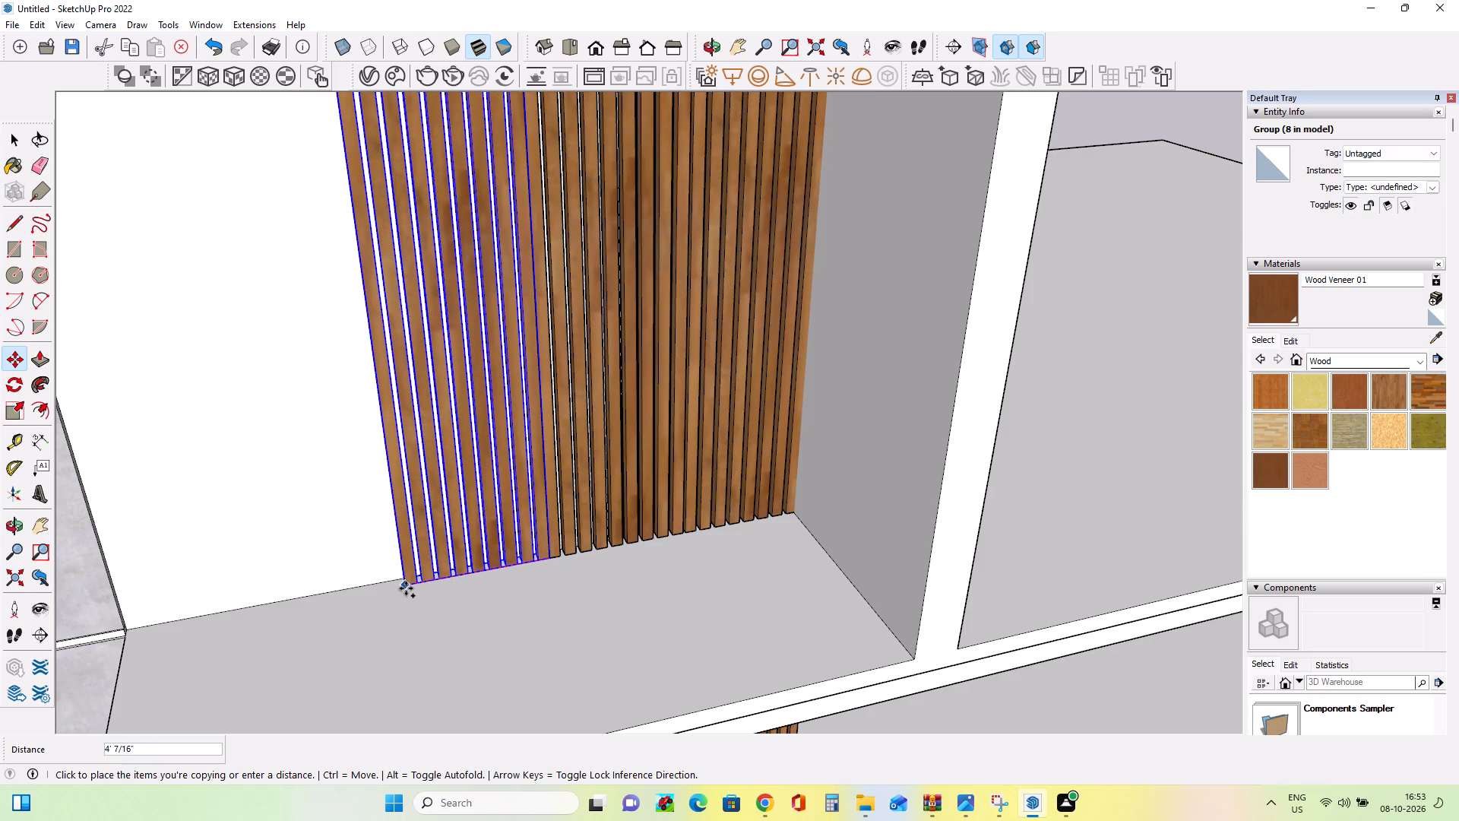
pyautogui.click(406, 588)
pyautogui.click(406, 588)
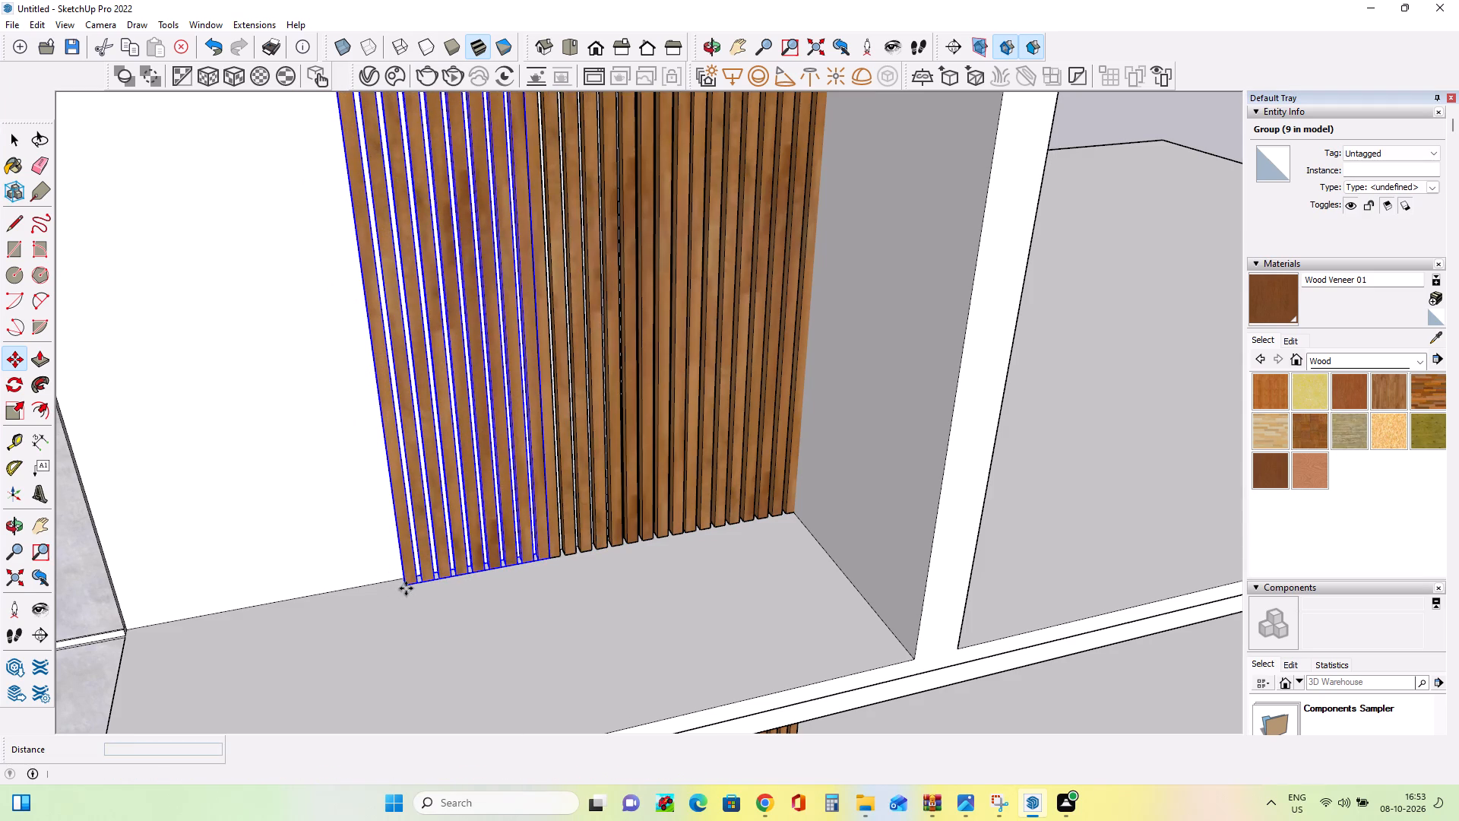
pyautogui.click(402, 588)
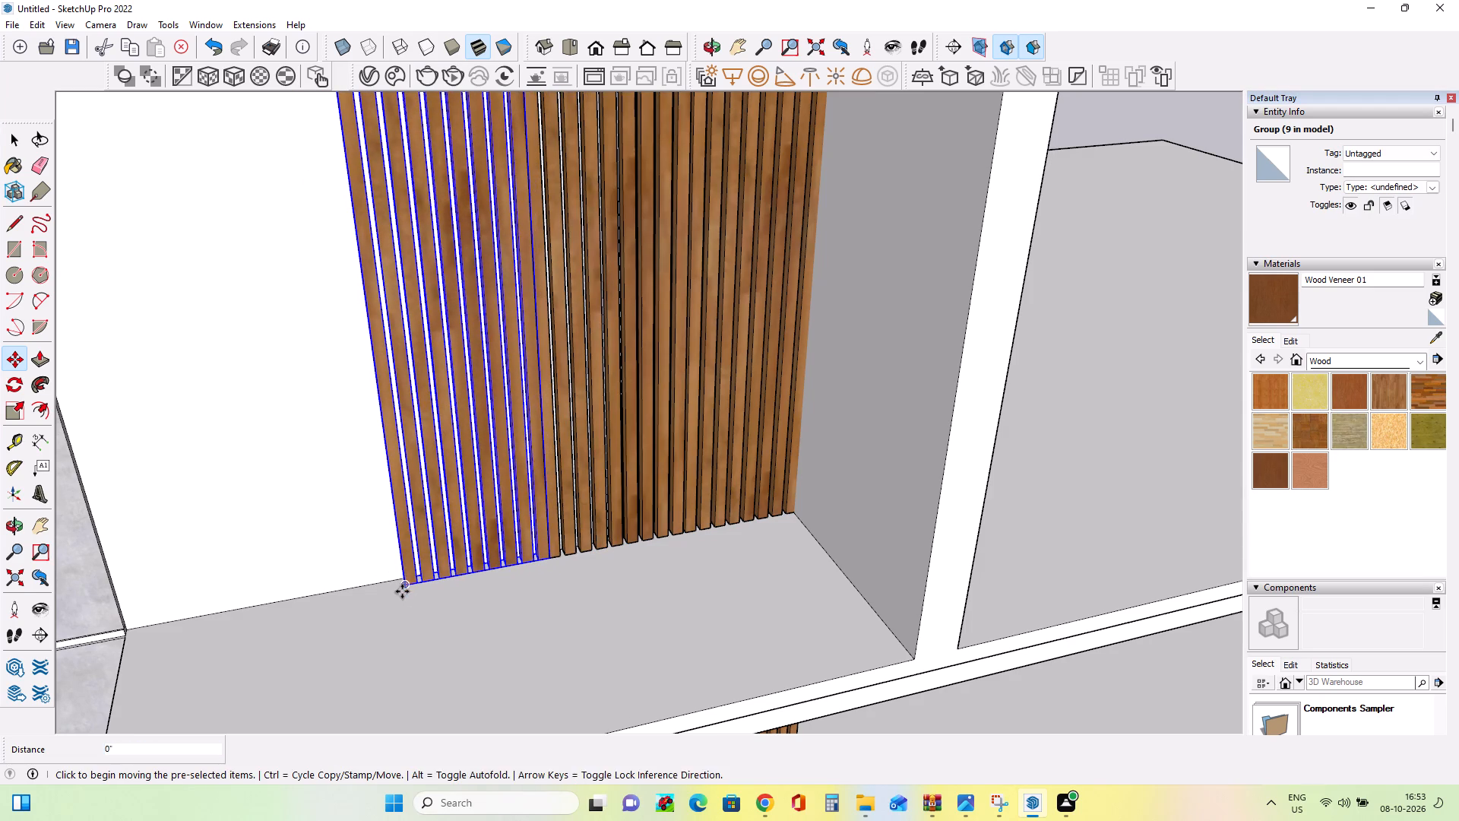
# Paint the remaining white upper-floor wall with the Wood Veneer 01 material.
pyautogui.click(1275, 469)
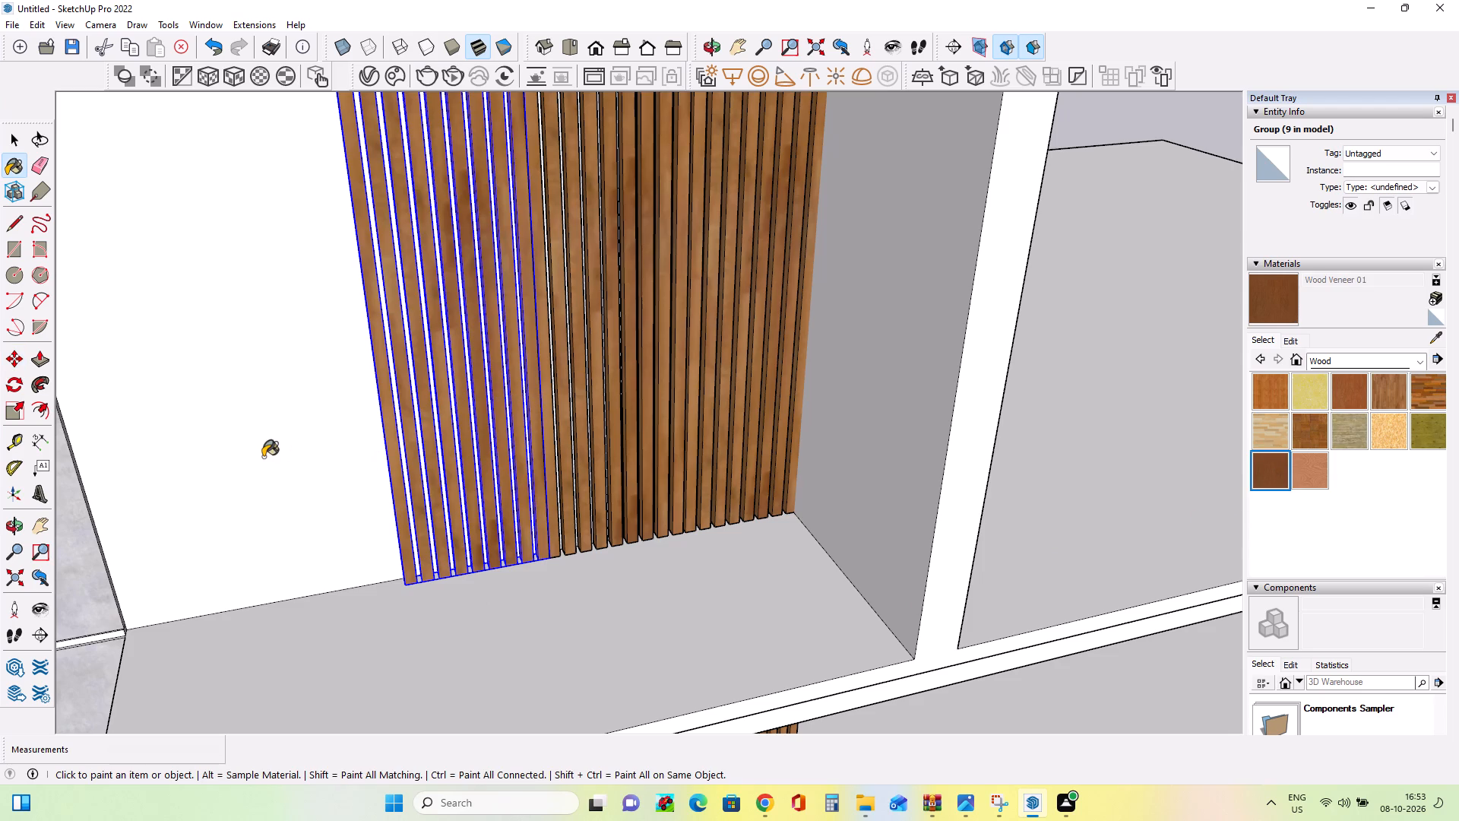
pyautogui.click(266, 457)
# Copy the end slat panel twice more along the veneered upper-floor wall, ending flush with the wall's far bottom corner by the concrete cladding.
pyautogui.moveTo(349, 542); pyautogui.dragTo(512, 474, button='middle')
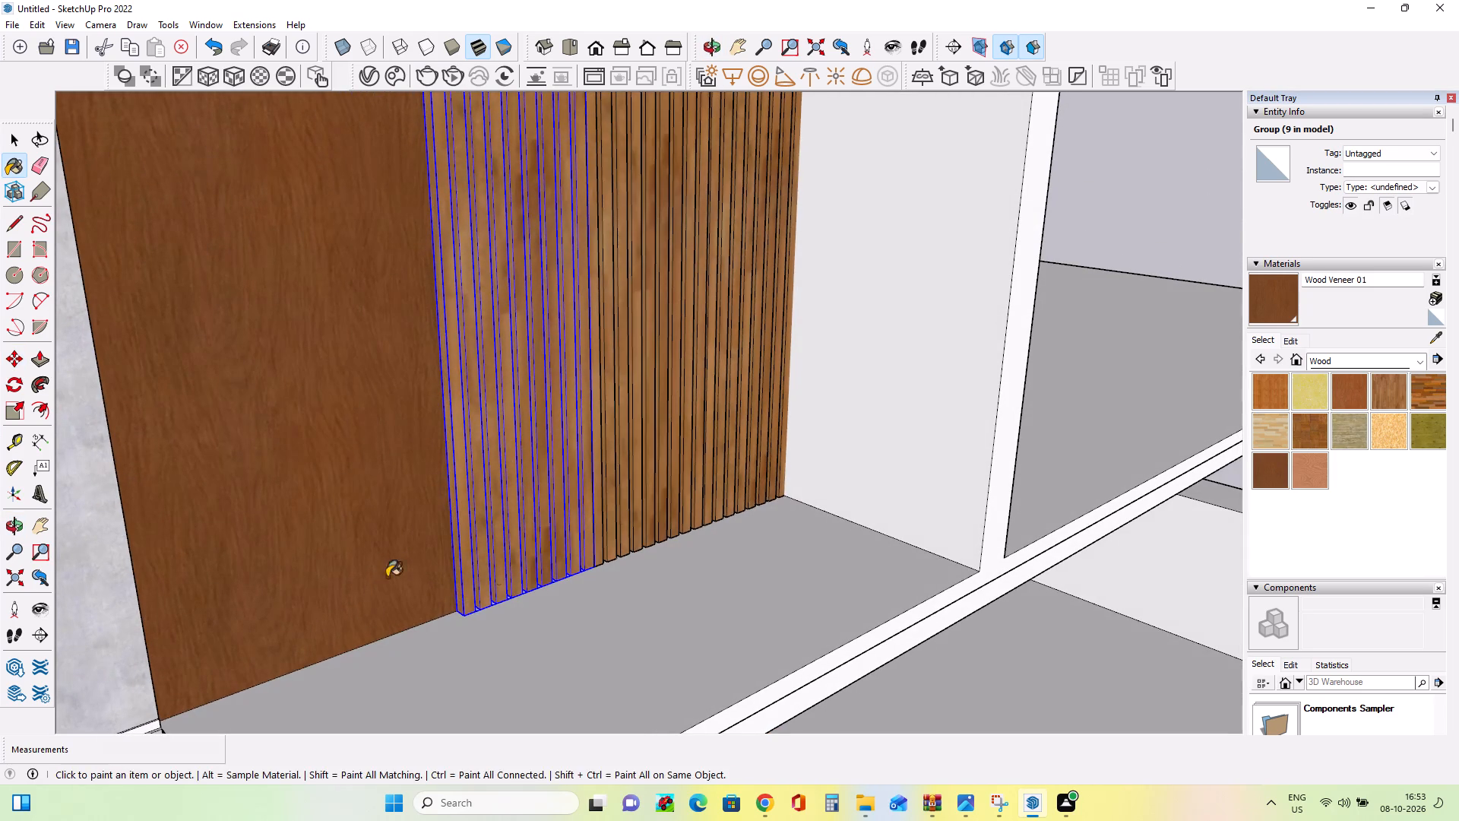
pyautogui.click(16, 366)
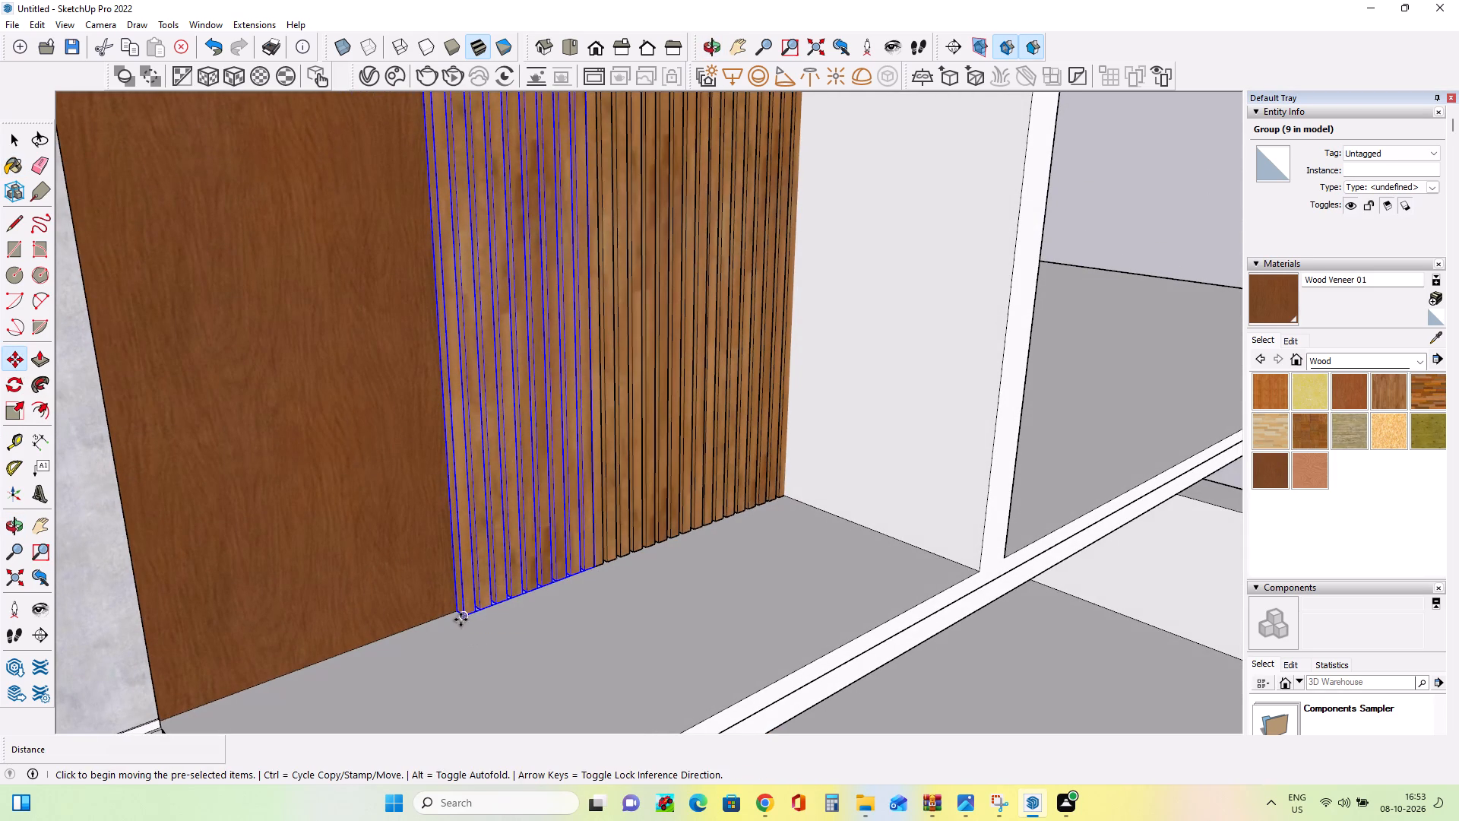
pyautogui.click(460, 620)
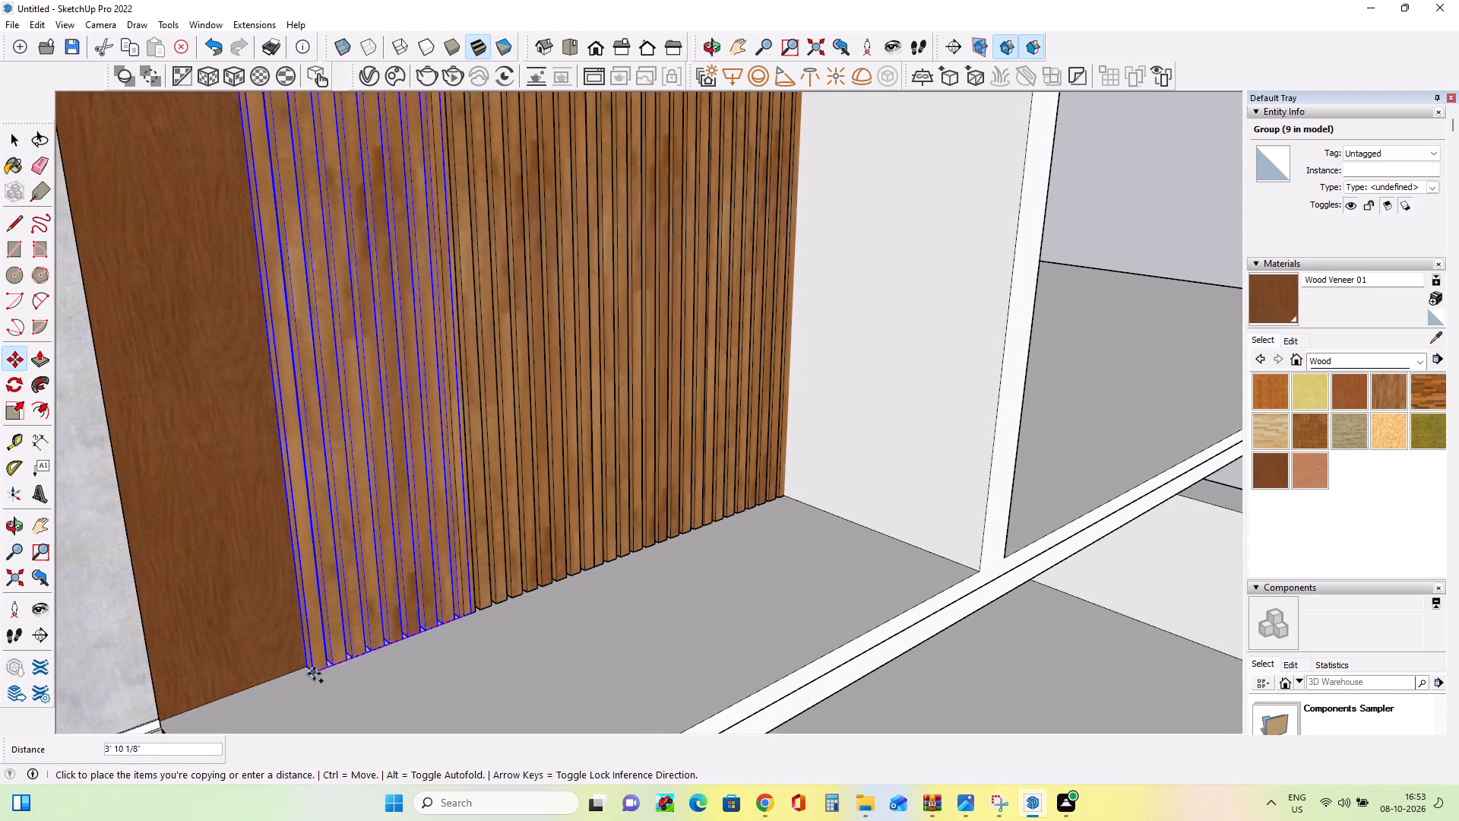
pyautogui.click(315, 674)
pyautogui.click(315, 670)
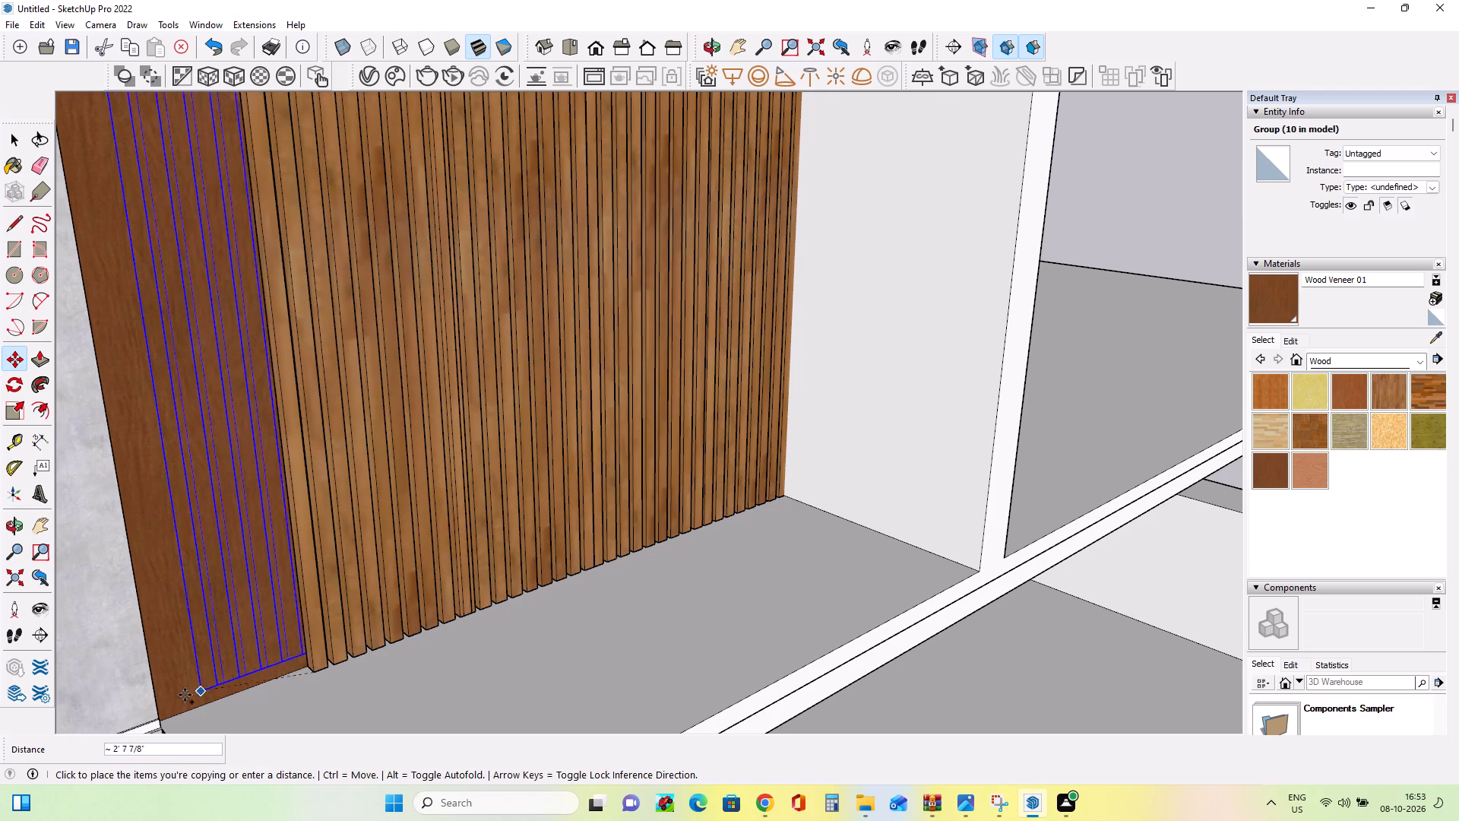
pyautogui.click(161, 731)
# Compare the clad upper facade with the reference image from several angles.
pyautogui.moveTo(589, 629); pyautogui.dragTo(294, 664, button='middle')
pyautogui.scroll(-4, 296, 664)
pyautogui.scroll(-3, 382, 630)
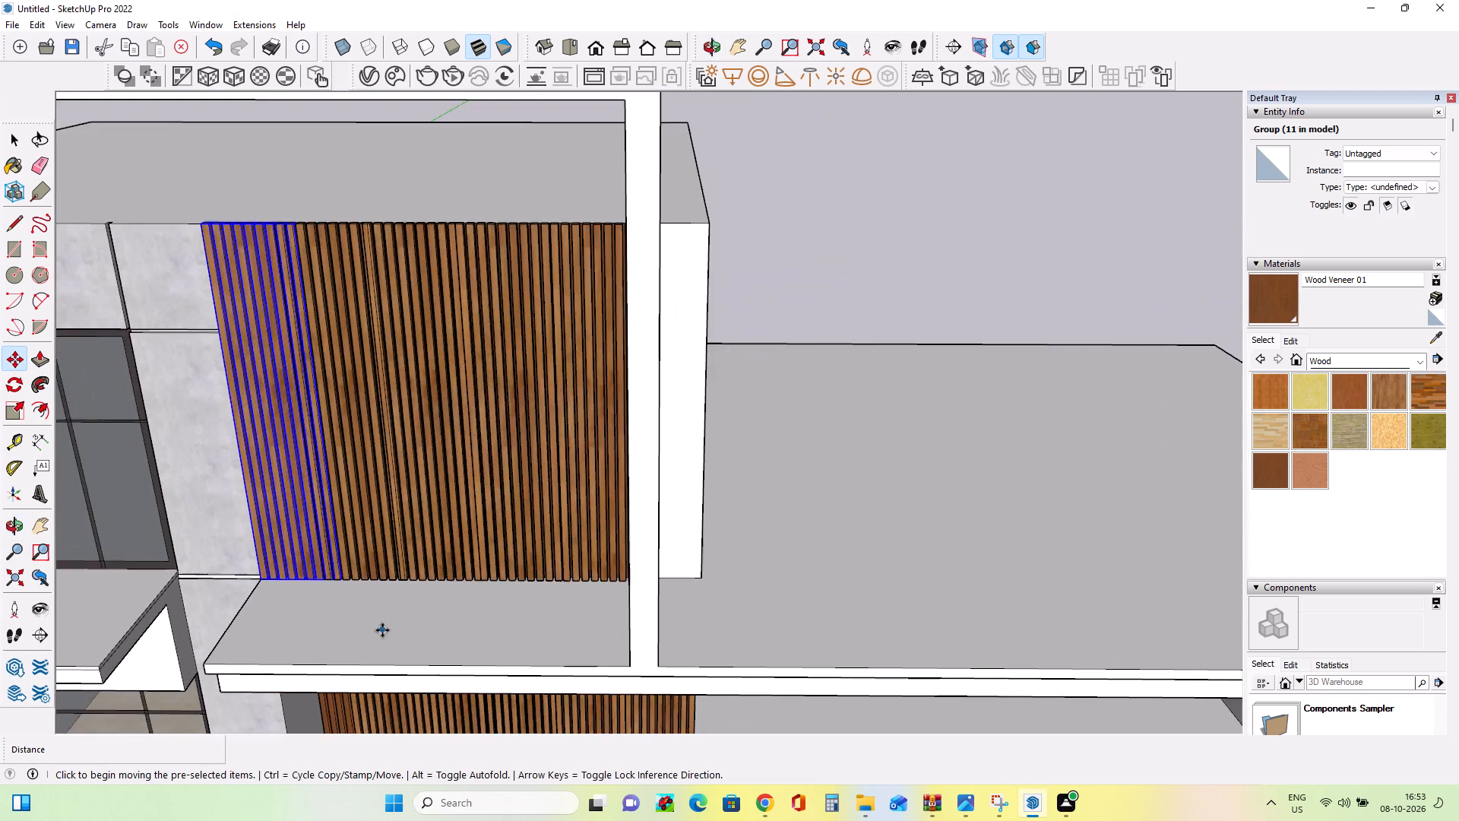
pyautogui.scroll(-3, 382, 630)
pyautogui.moveTo(368, 640); pyautogui.dragTo(502, 524, button='middle')
pyautogui.moveTo(451, 528); pyautogui.dragTo(581, 513, button='middle')
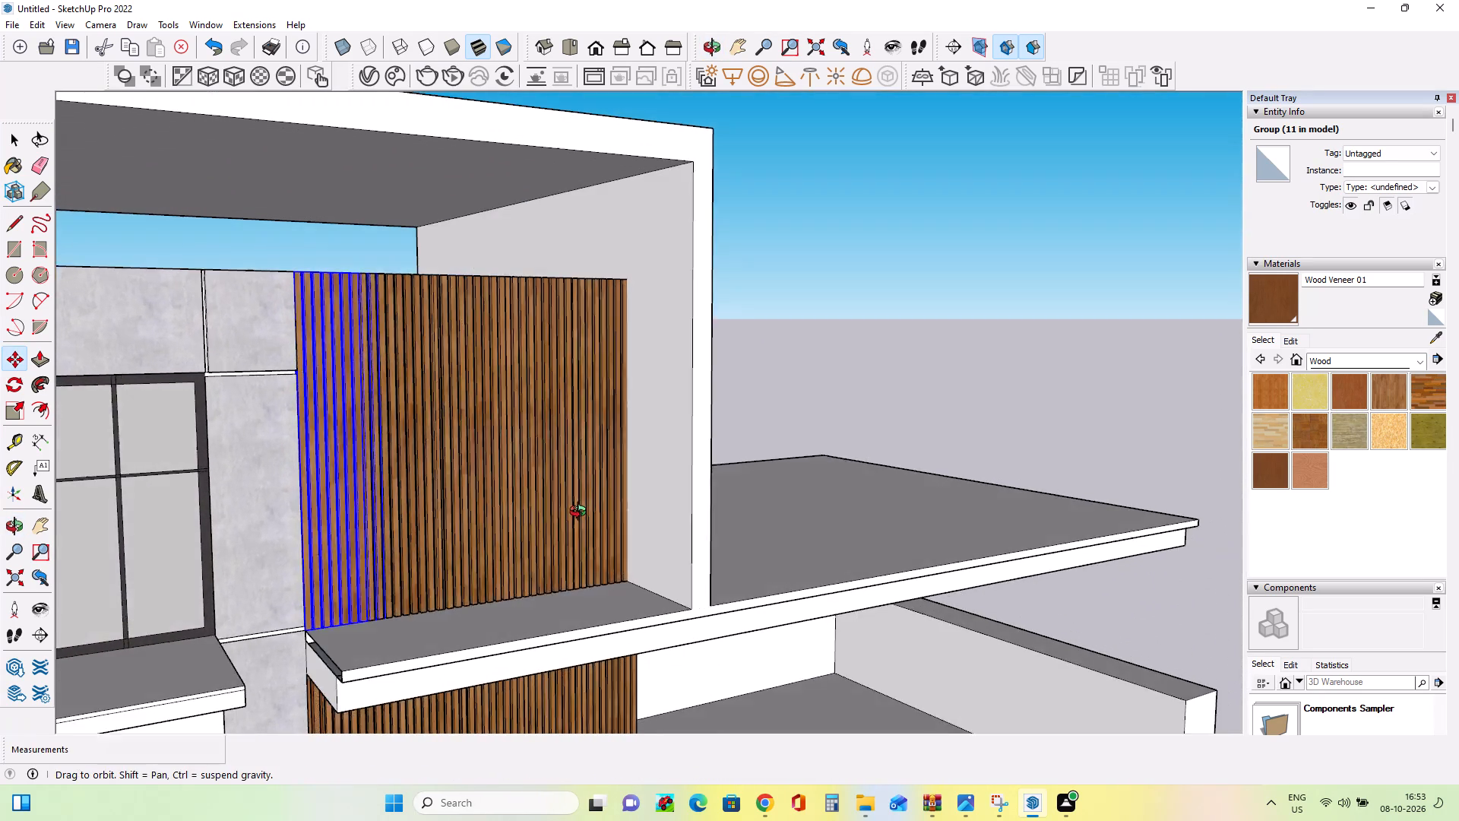
pyautogui.moveTo(581, 513); pyautogui.dragTo(590, 512, button='middle')
pyautogui.moveTo(507, 518); pyautogui.dragTo(349, 512, button='middle')
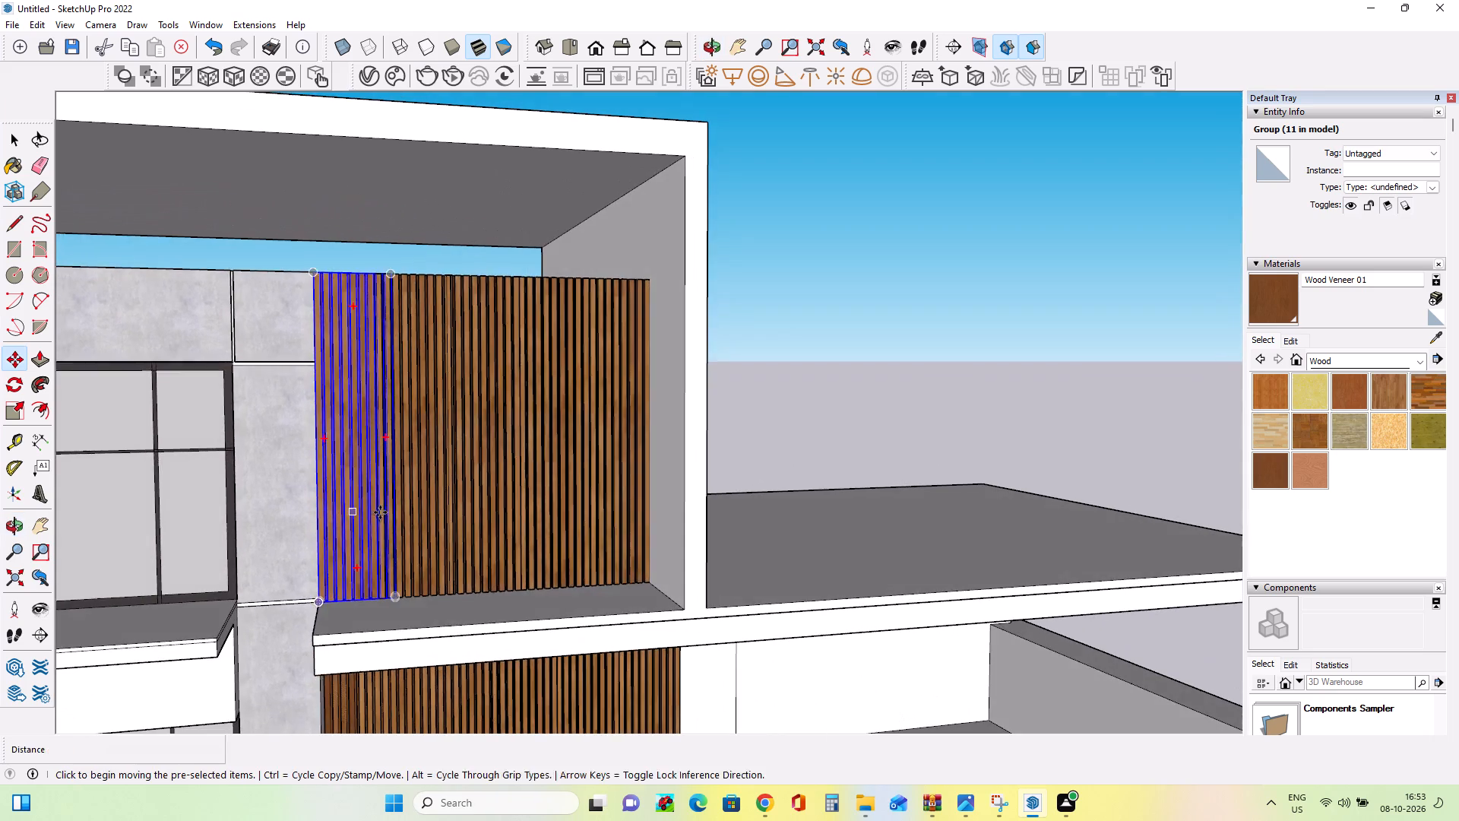
pyautogui.scroll(-8, 525, 490)
pyautogui.scroll(1, 526, 492)
pyautogui.scroll(-6, 526, 492)
pyautogui.scroll(3, 128, 582)
pyautogui.scroll(-1, 128, 579)
pyautogui.scroll(2, 128, 579)
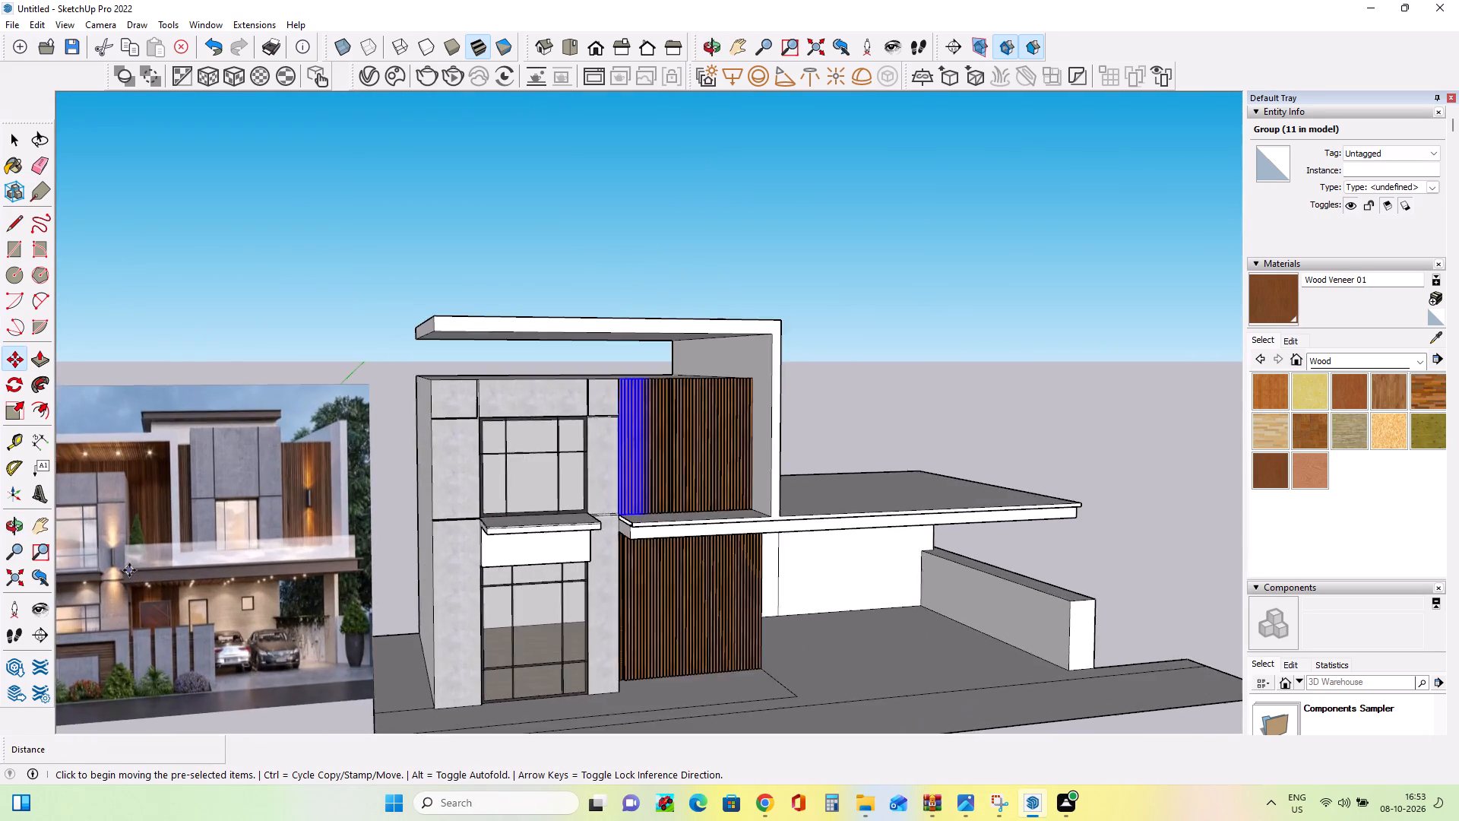
pyautogui.scroll(4, 131, 569)
pyautogui.scroll(-9, 178, 559)
pyautogui.moveTo(523, 543); pyautogui.dragTo(378, 577, button='middle')
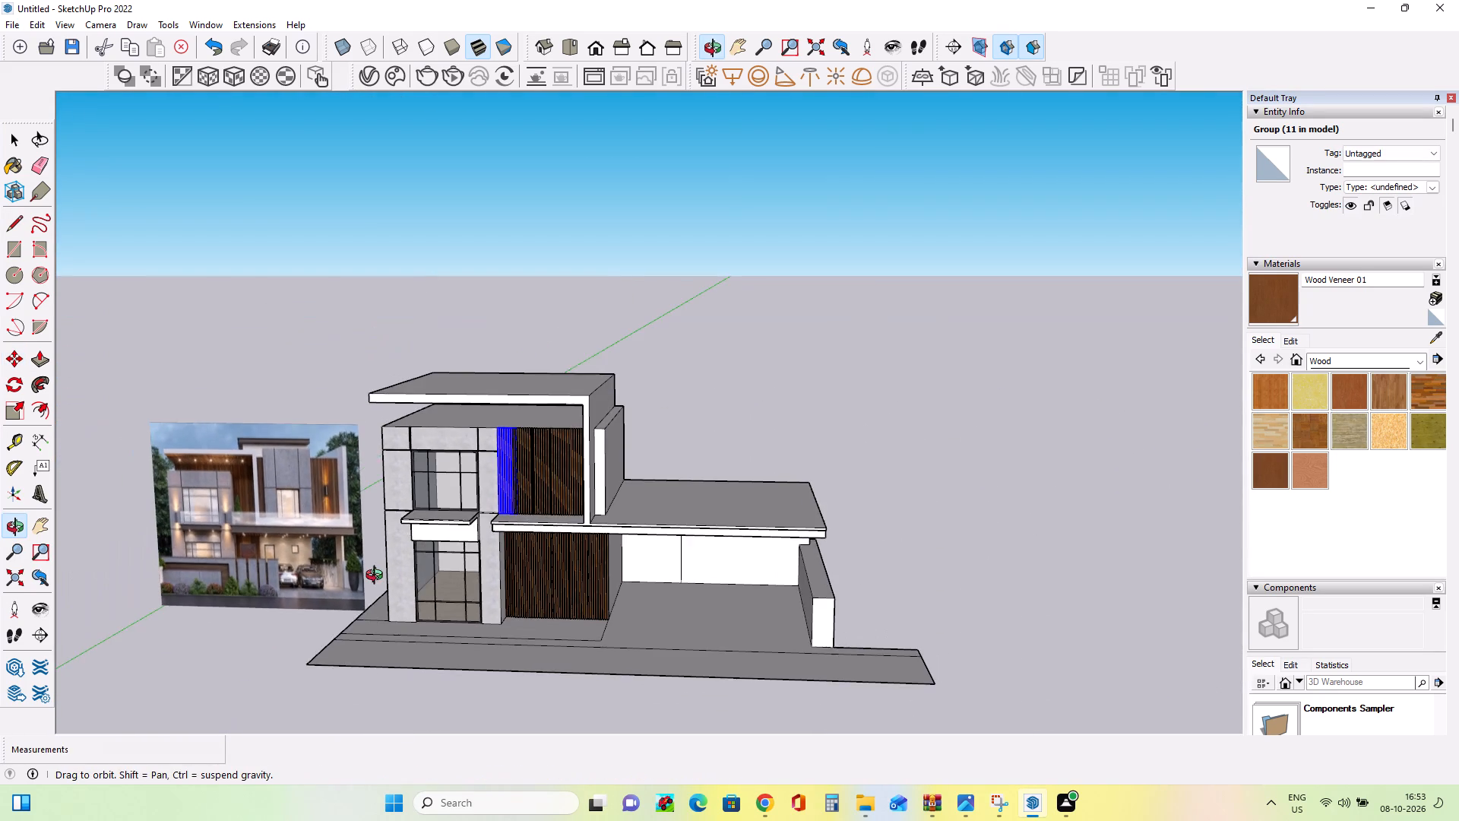
pyautogui.moveTo(378, 577); pyautogui.dragTo(477, 566, button='middle')
pyautogui.scroll(3, 436, 547)
pyautogui.moveTo(436, 547); pyautogui.dragTo(408, 556, button='middle')
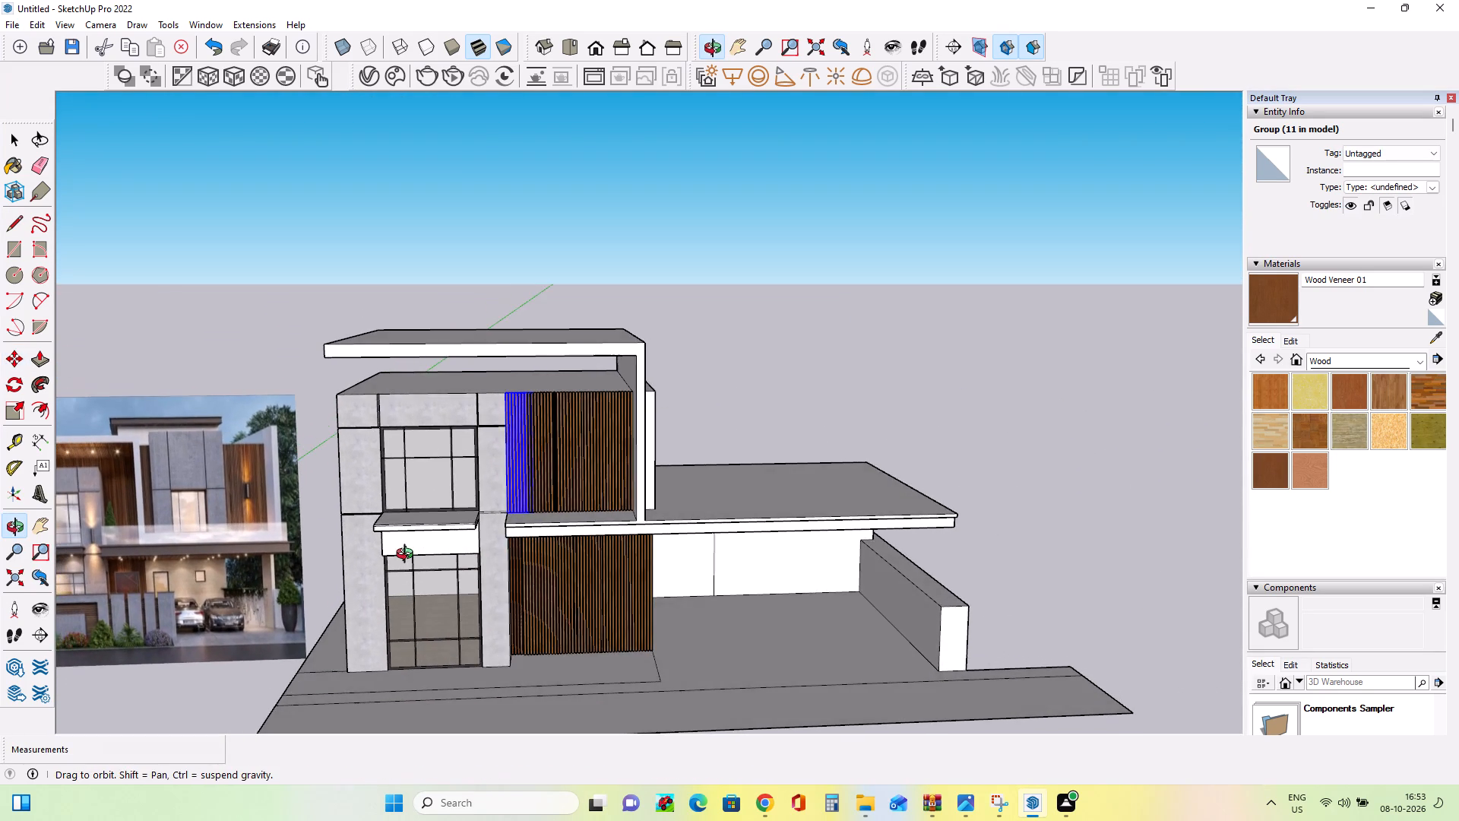
pyautogui.moveTo(408, 556); pyautogui.dragTo(341, 566, button='middle')
pyautogui.scroll(3, 259, 555)
# Extrude the outer side face of the wall beside the frame outward by about 1' 8 1/2".
pyautogui.moveTo(497, 547); pyautogui.dragTo(390, 601, button='middle')
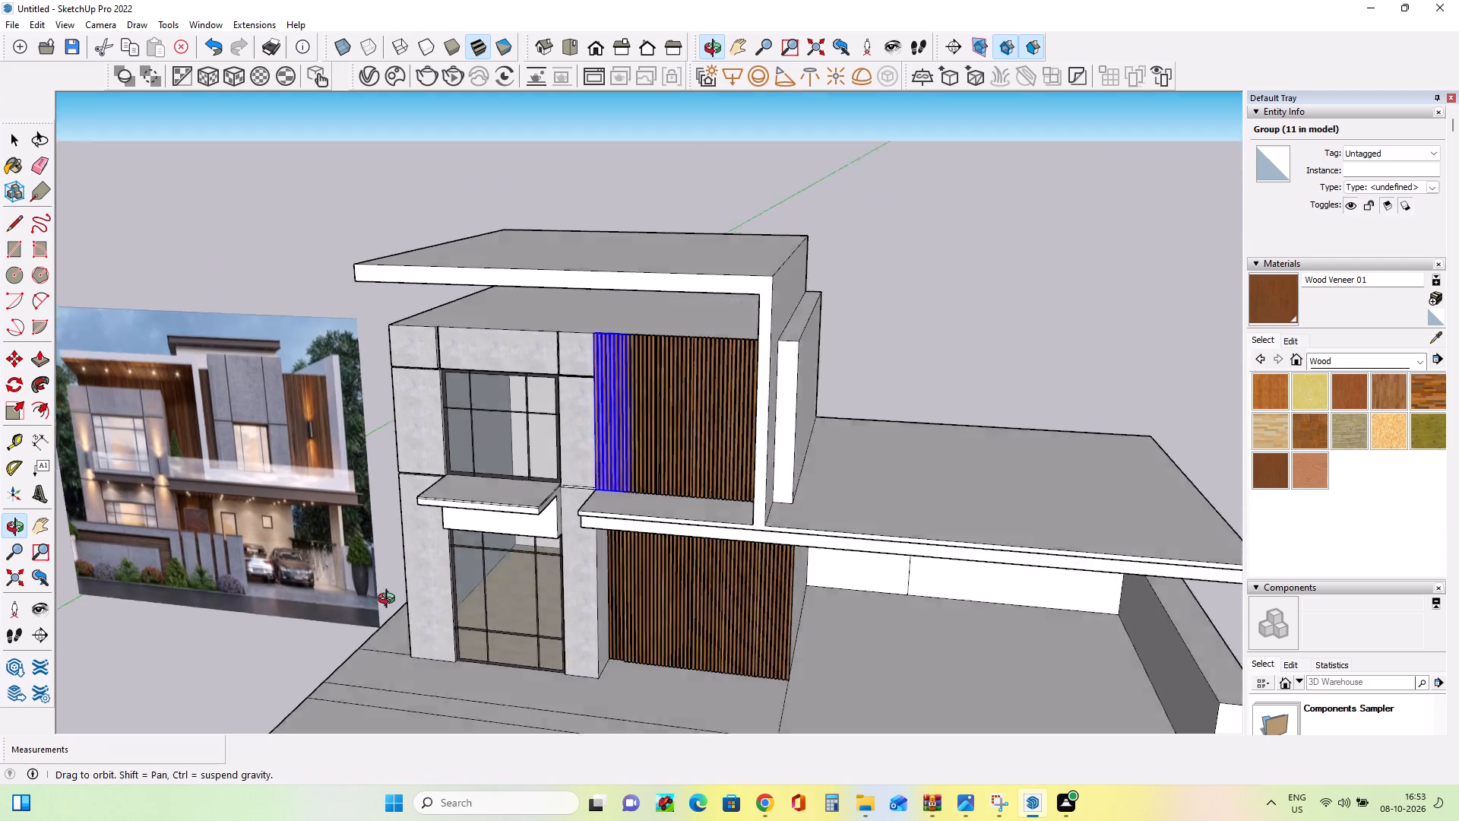
pyautogui.moveTo(390, 601); pyautogui.dragTo(332, 588, button='middle')
pyautogui.click(43, 368)
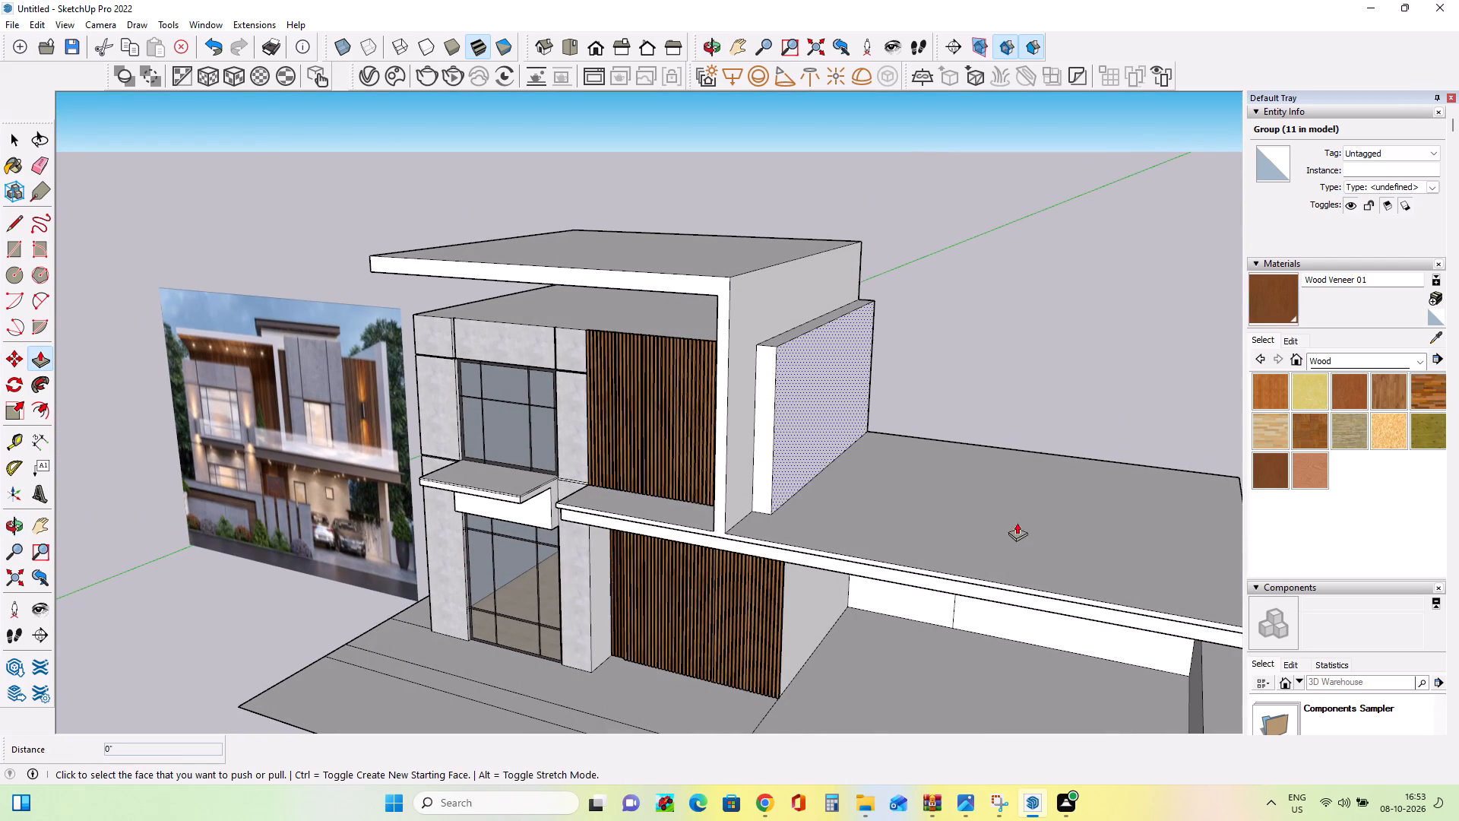
pyautogui.click(812, 436)
pyautogui.click(825, 443)
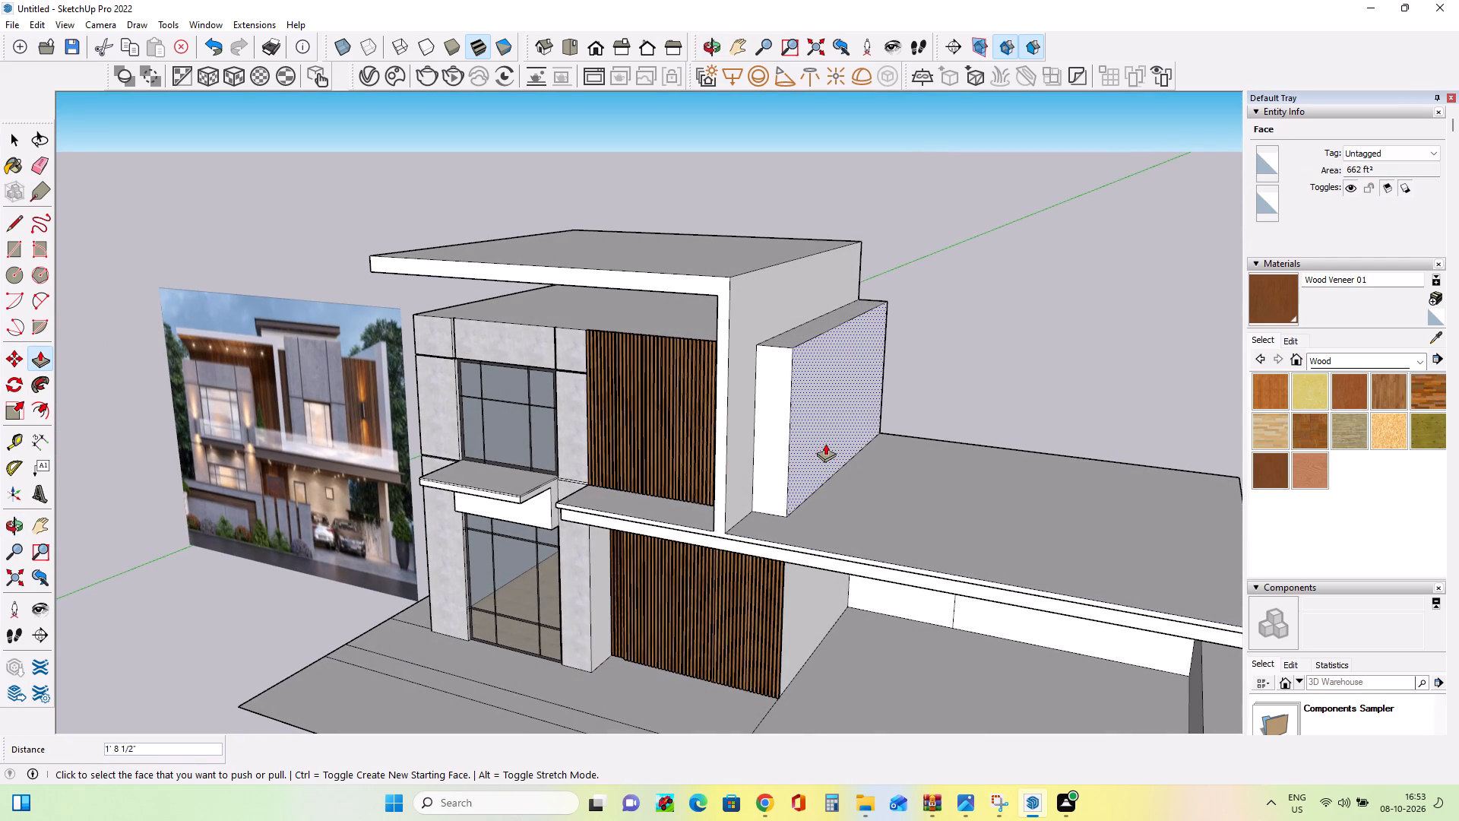
# Copy the end upper-floor slat panel to the front of the thickened wall outside the frame, snapping to its outer bottom corner.
pyautogui.click(11, 141)
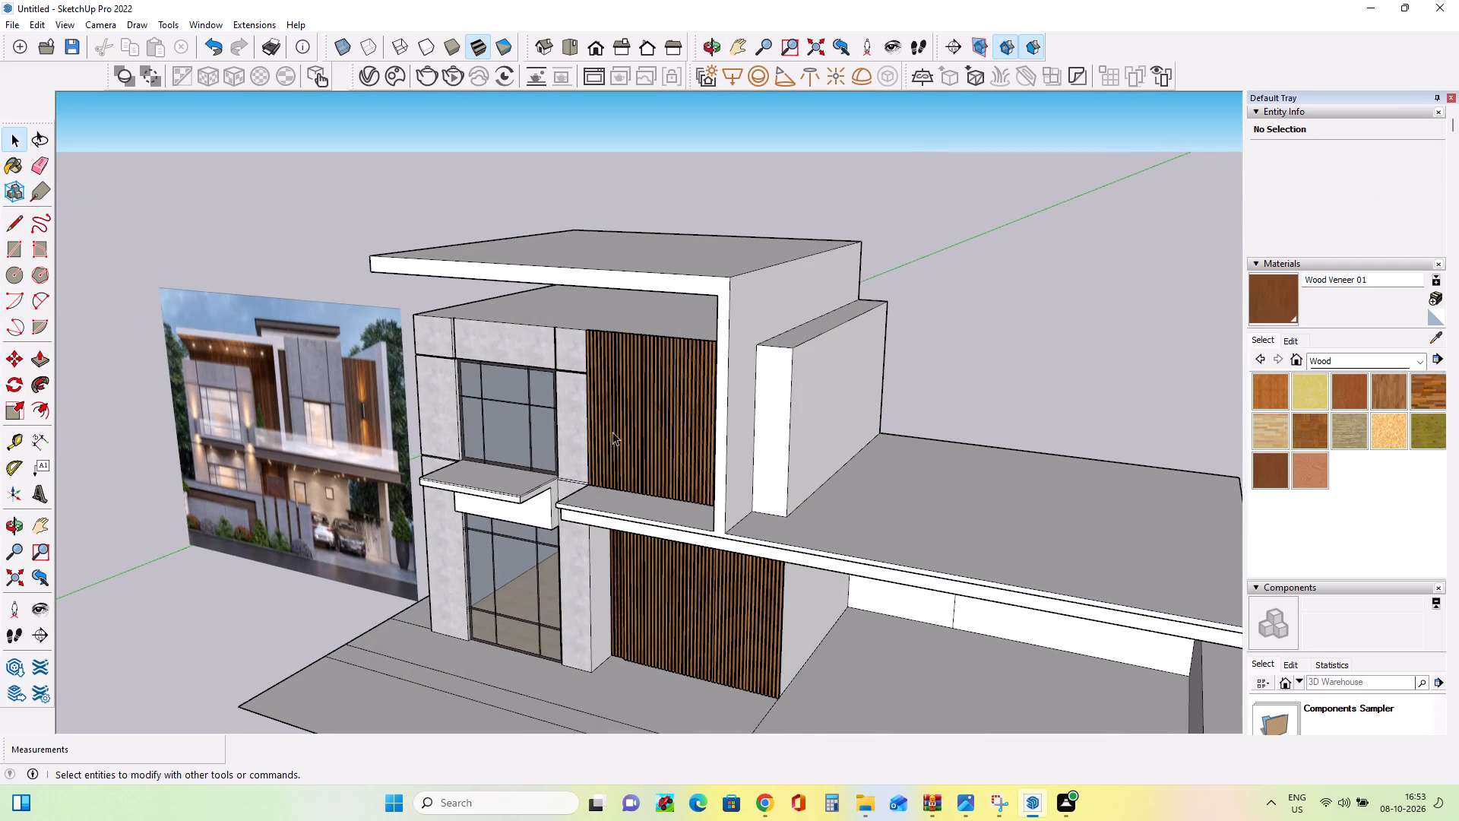
pyautogui.click(608, 441)
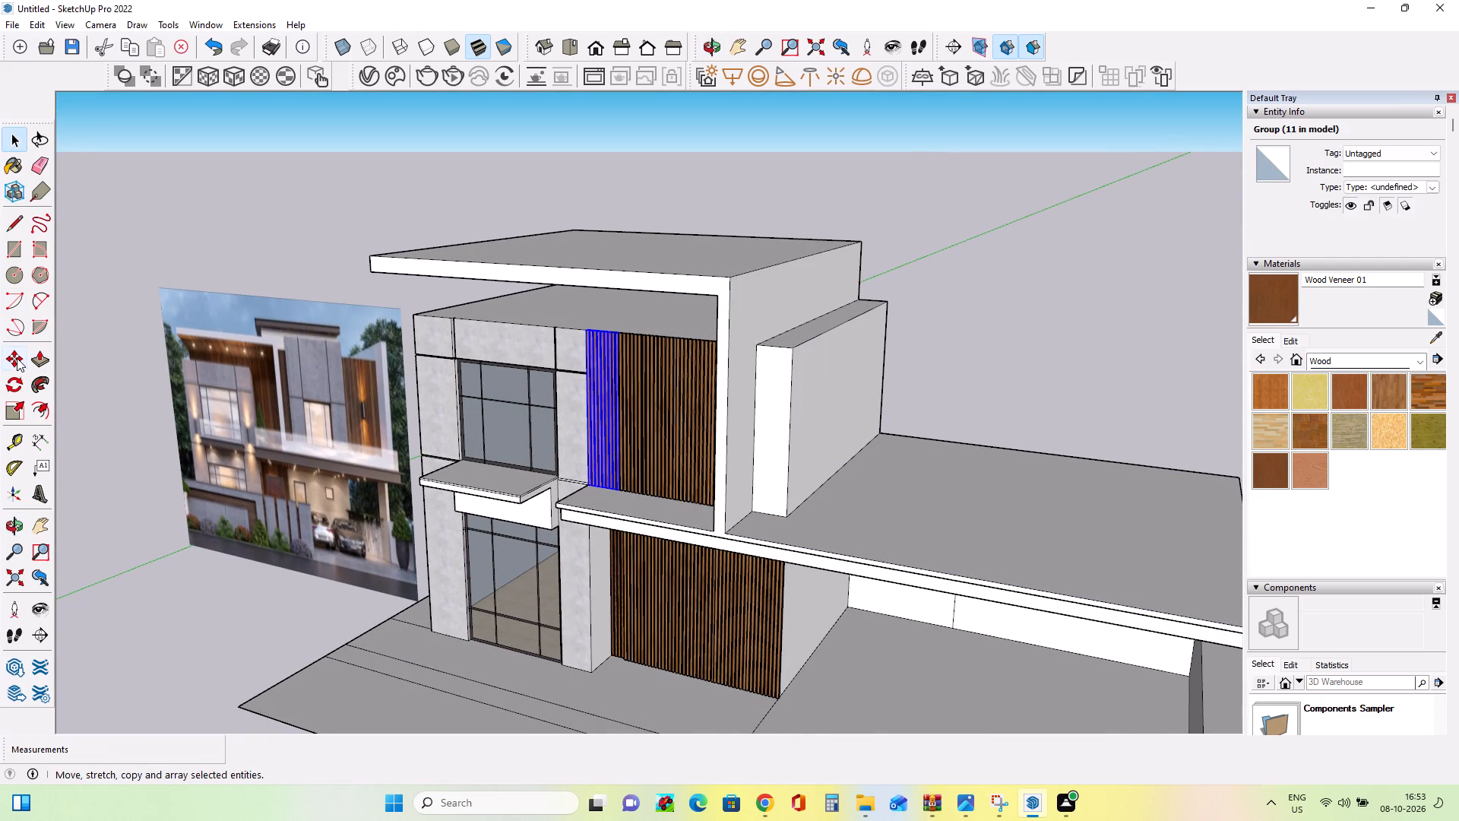
pyautogui.click(17, 358)
pyautogui.click(621, 491)
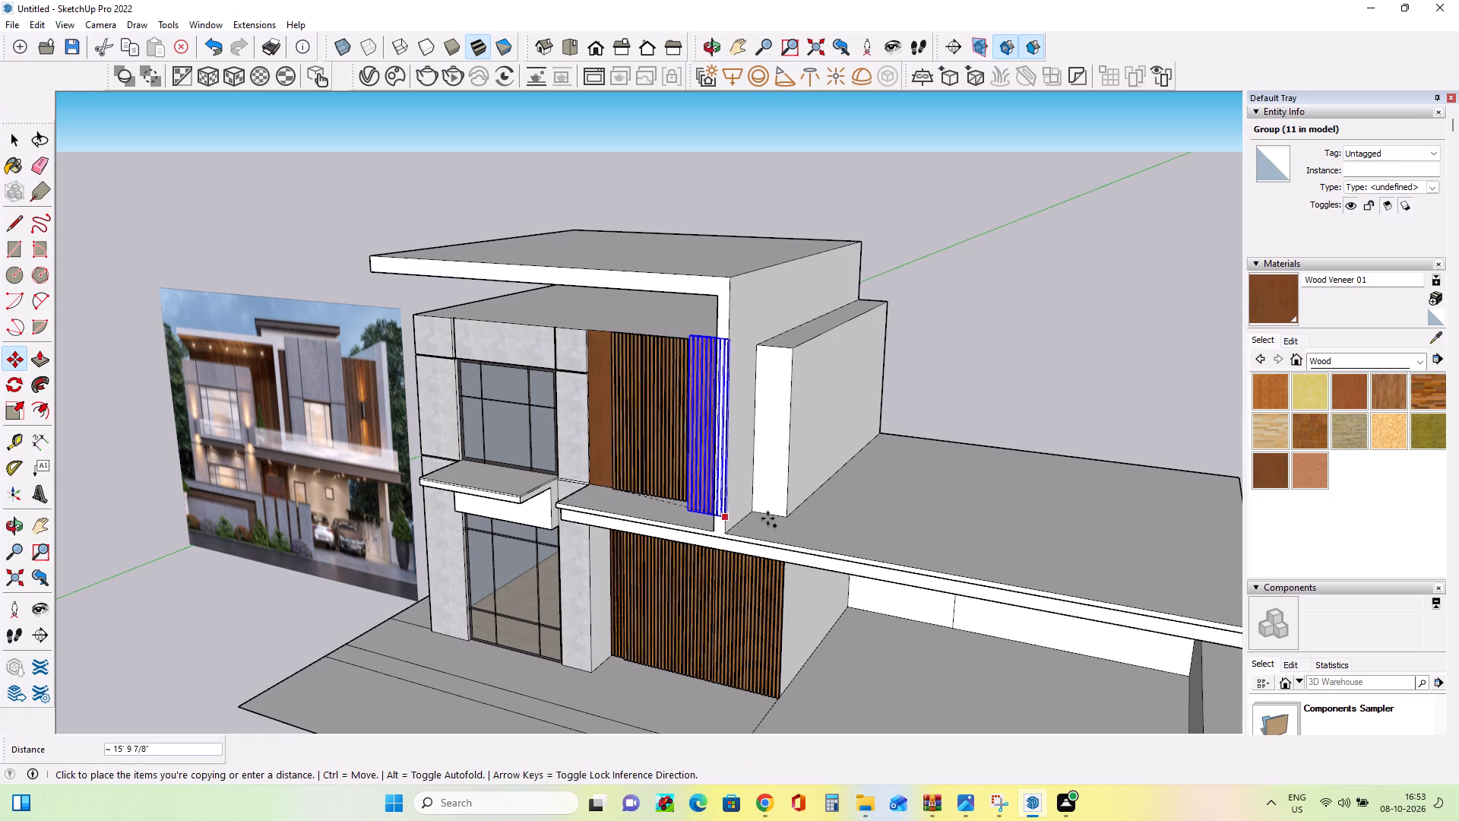
pyautogui.click(792, 514)
# Move the copied slat panel out to the wall's front face so its outer rear base corner meets the wall's bottom corner.
pyautogui.moveTo(685, 537); pyautogui.dragTo(847, 550, button='middle')
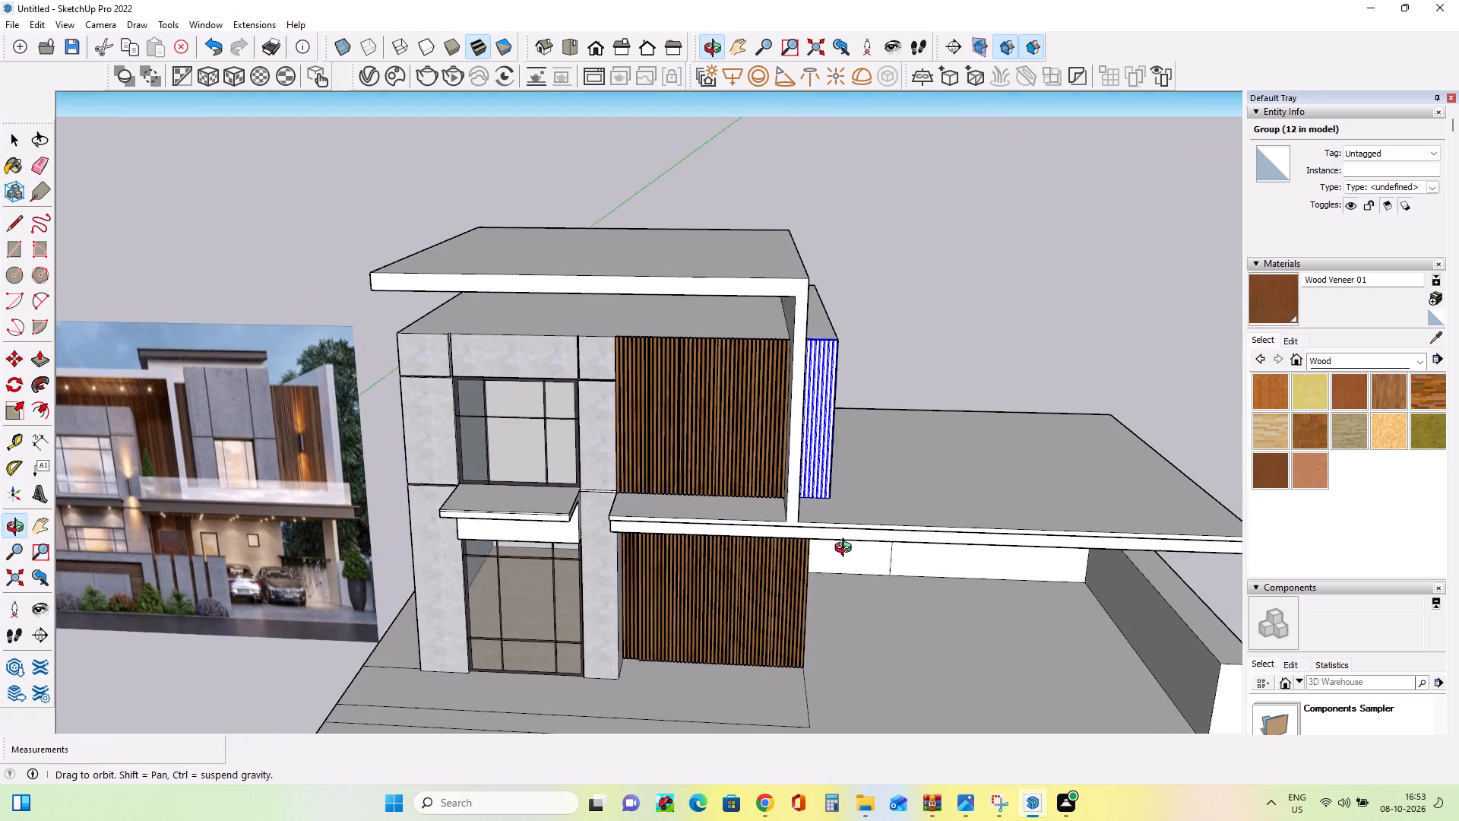
pyautogui.moveTo(847, 550); pyautogui.dragTo(859, 540, button='middle')
pyautogui.click(17, 140)
pyautogui.click(187, 189)
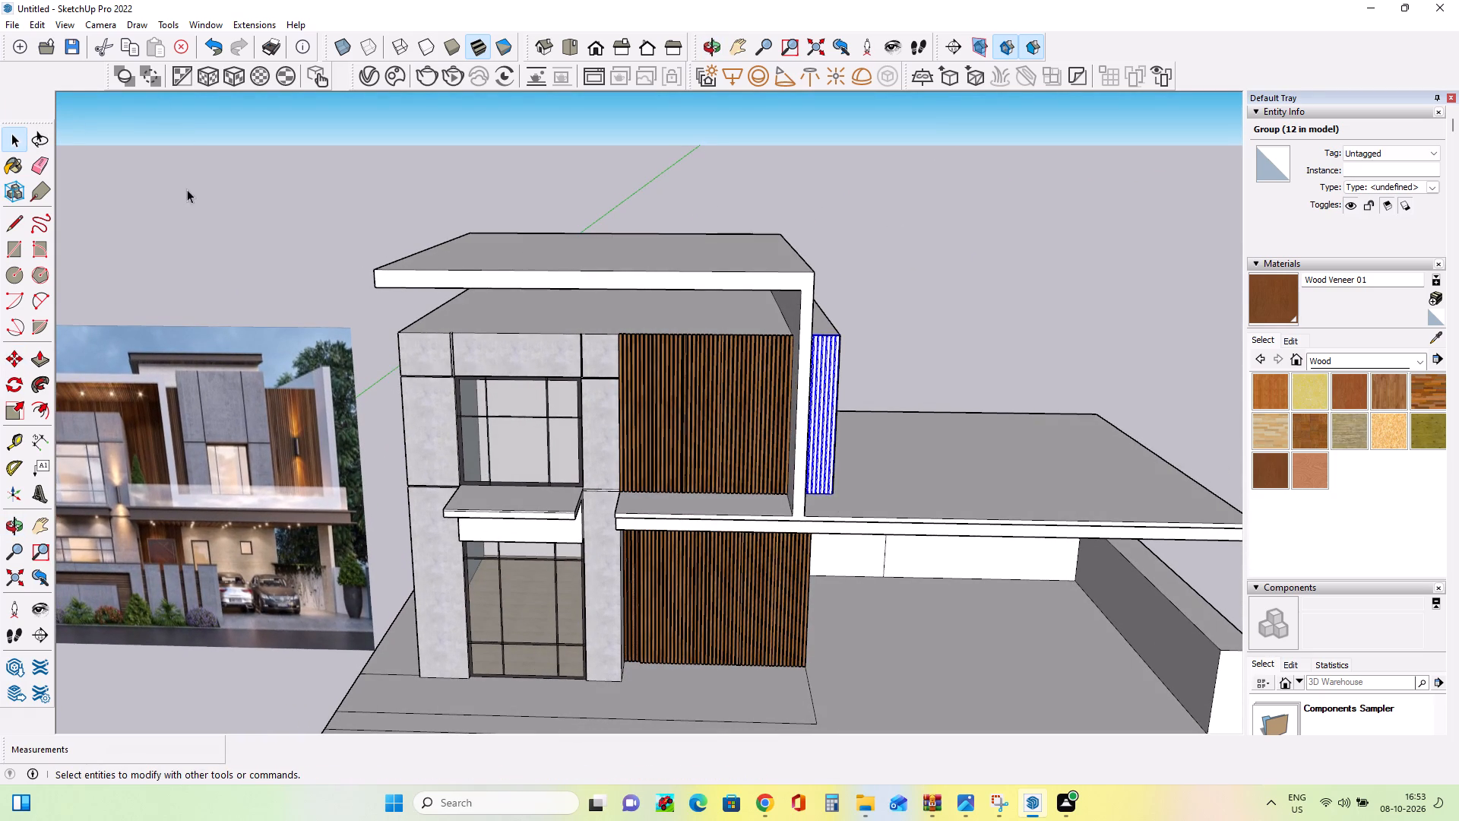
pyautogui.moveTo(664, 540); pyautogui.dragTo(551, 512, button='middle')
pyautogui.scroll(4, 829, 507)
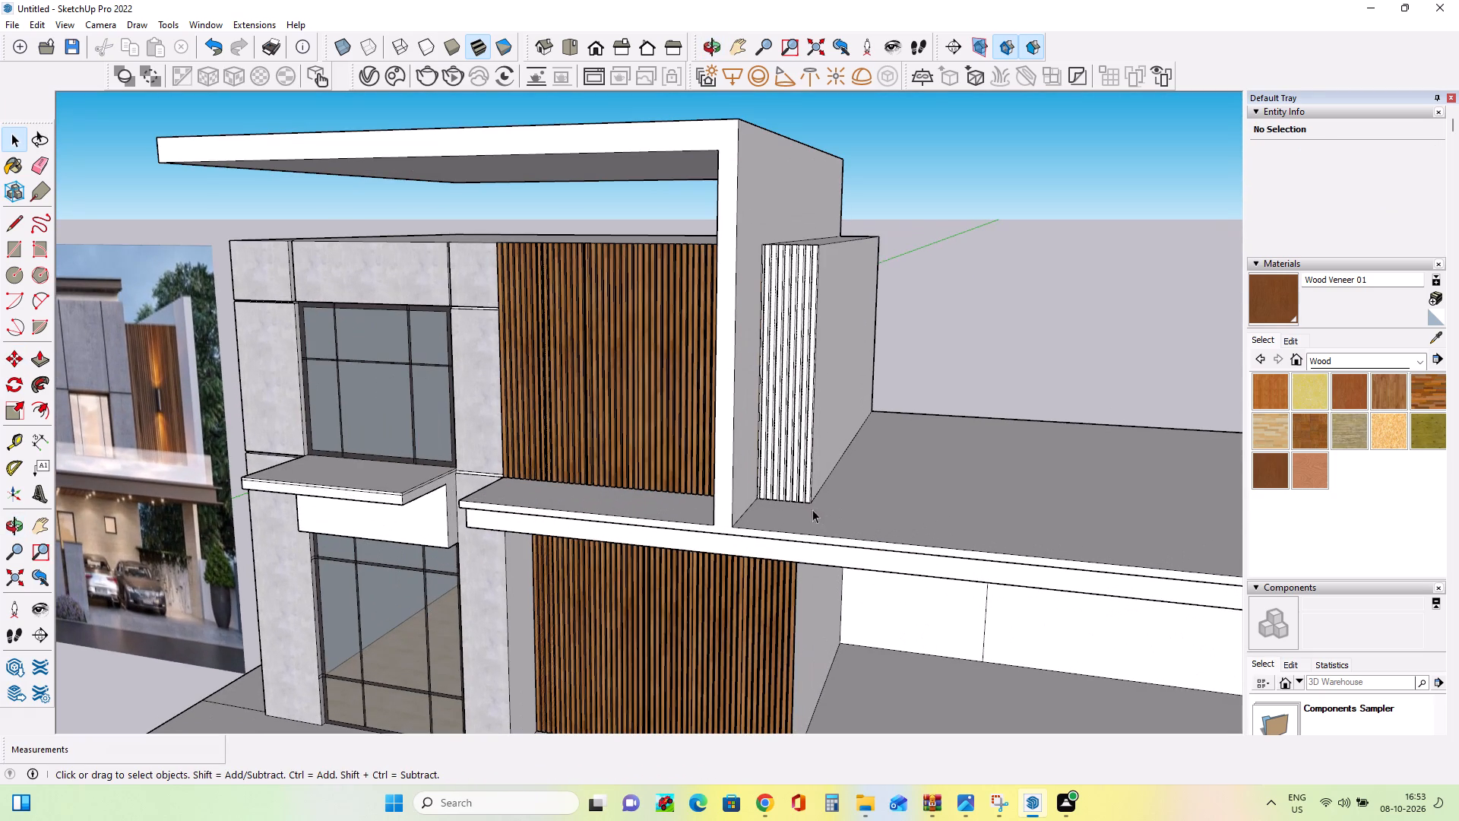
pyautogui.click(799, 486)
pyautogui.click(10, 142)
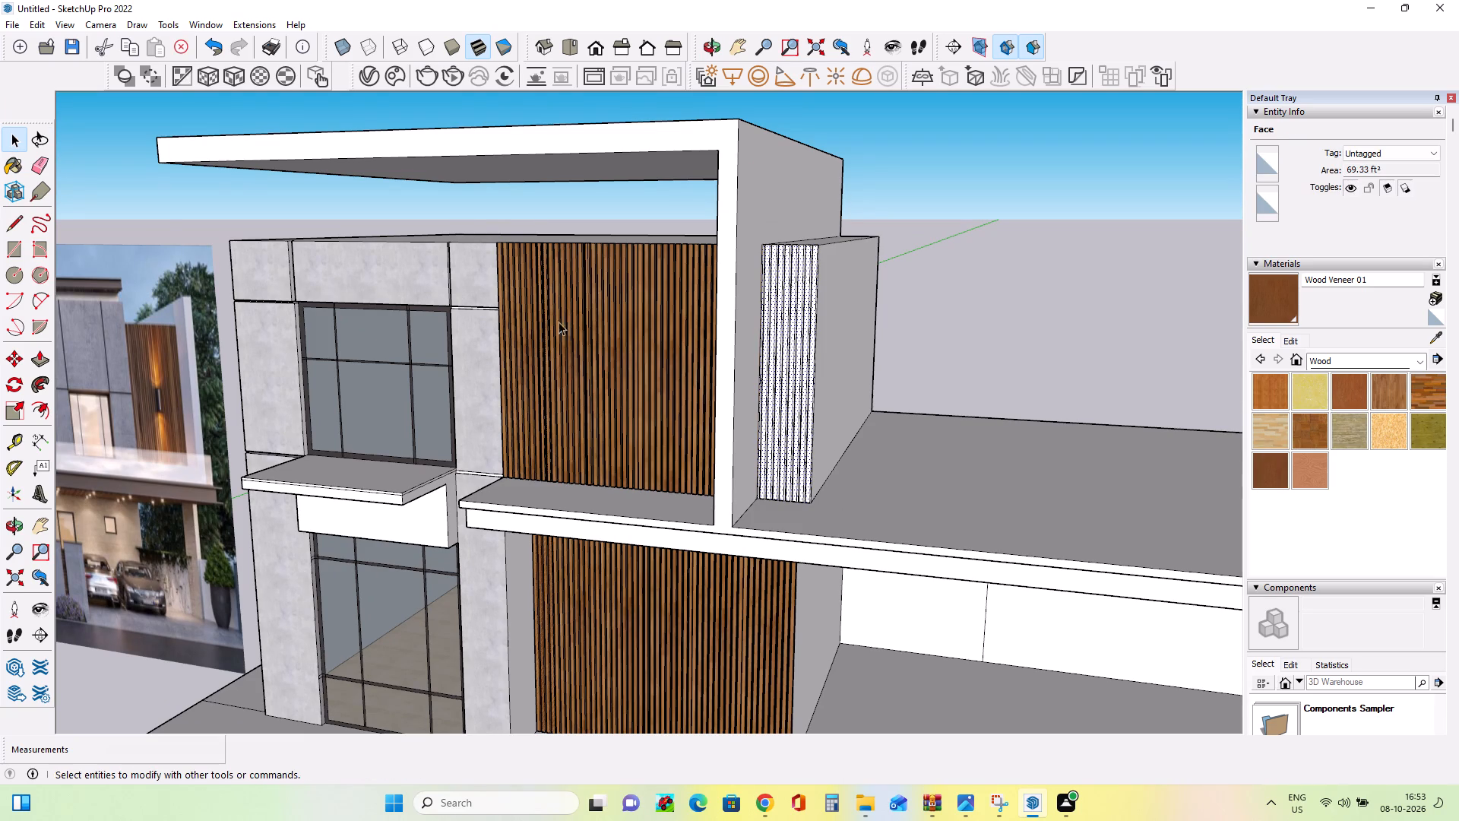
pyautogui.click(802, 497)
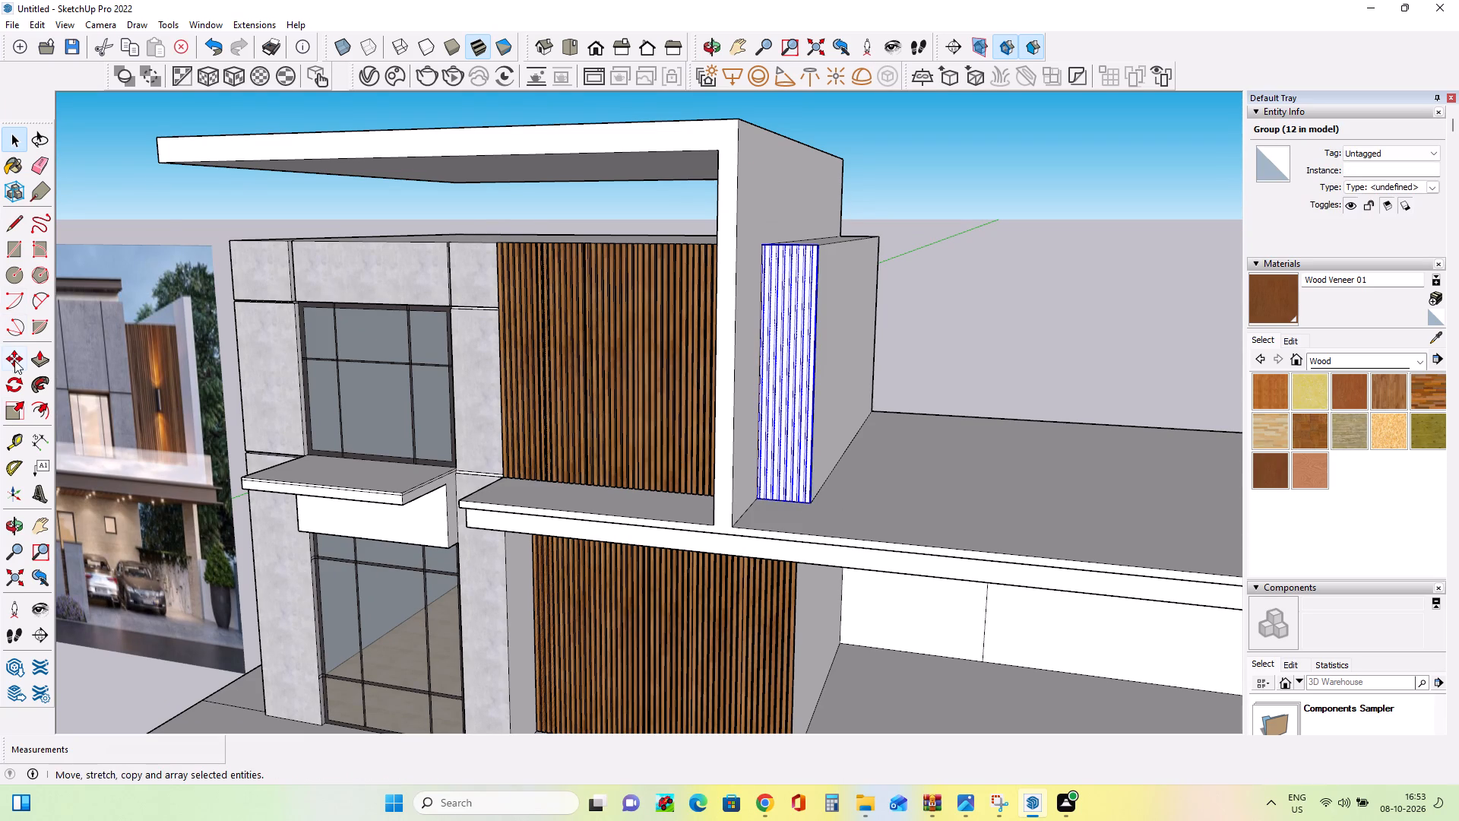
pyautogui.click(14, 360)
pyautogui.click(812, 504)
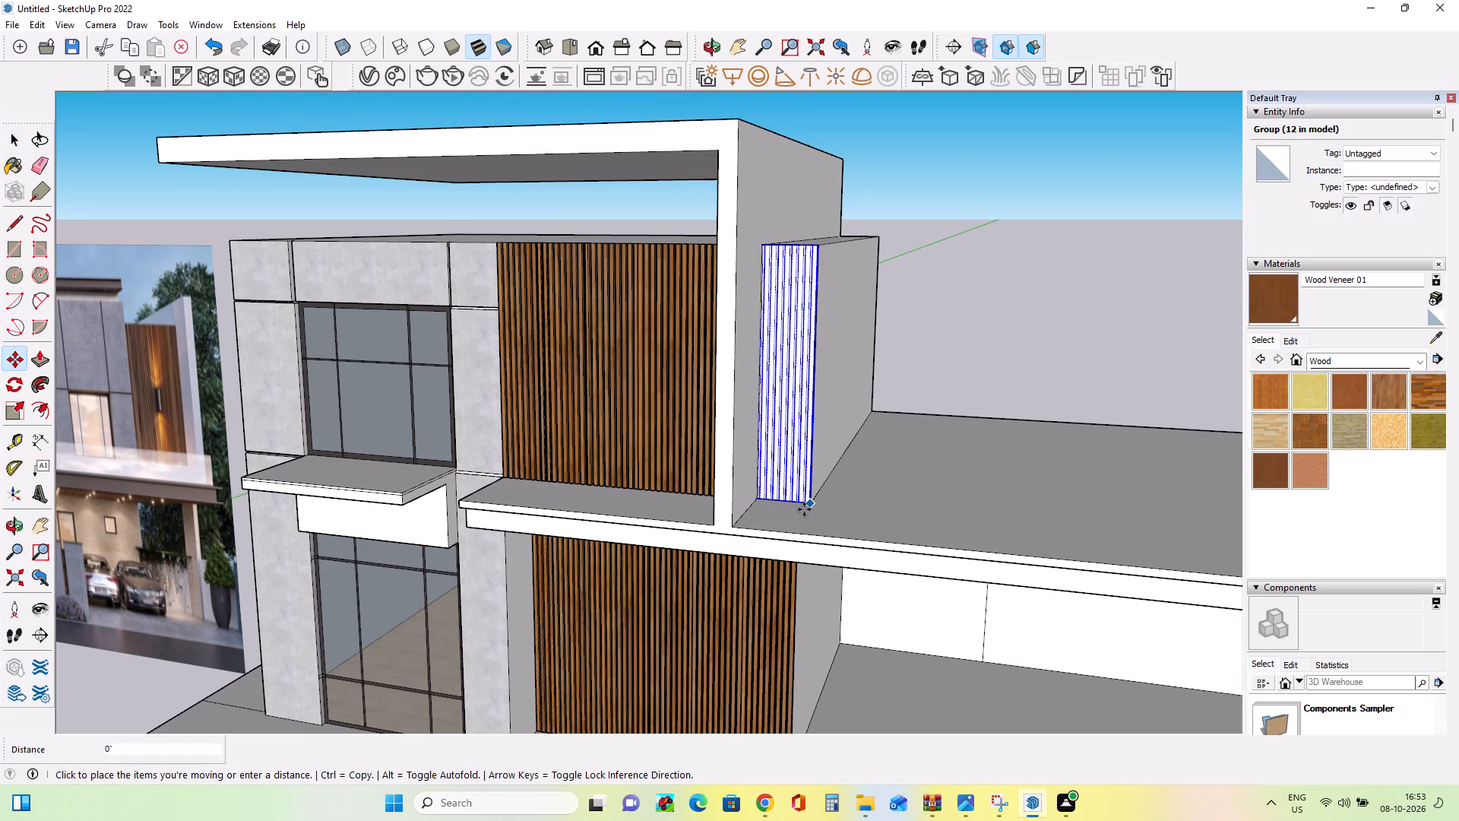
pyautogui.scroll(6, 804, 510)
pyautogui.scroll(-1, 805, 510)
pyautogui.scroll(2, 805, 510)
pyautogui.click(812, 510)
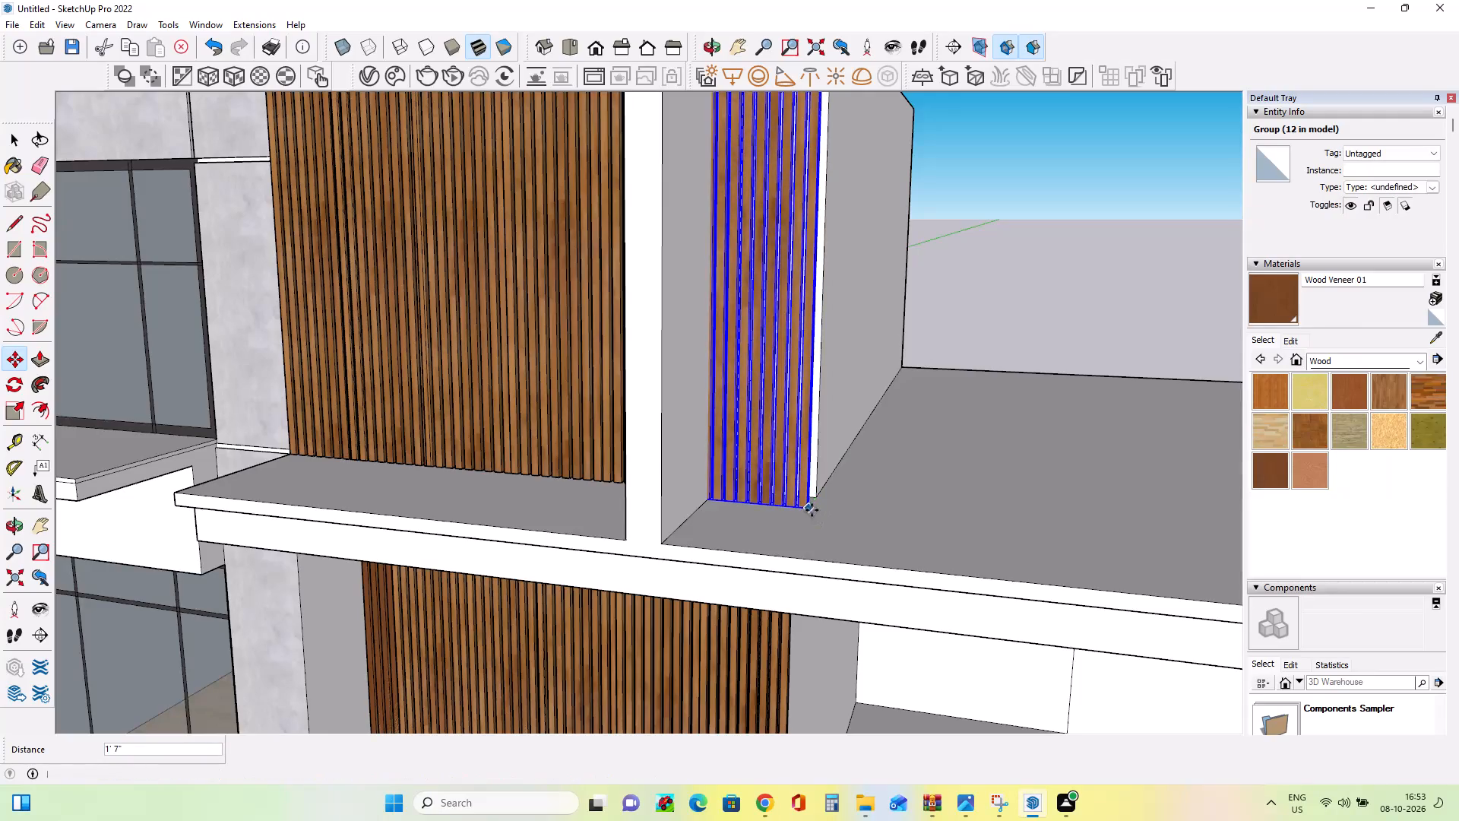
pyautogui.moveTo(910, 529); pyautogui.dragTo(738, 553, button='middle')
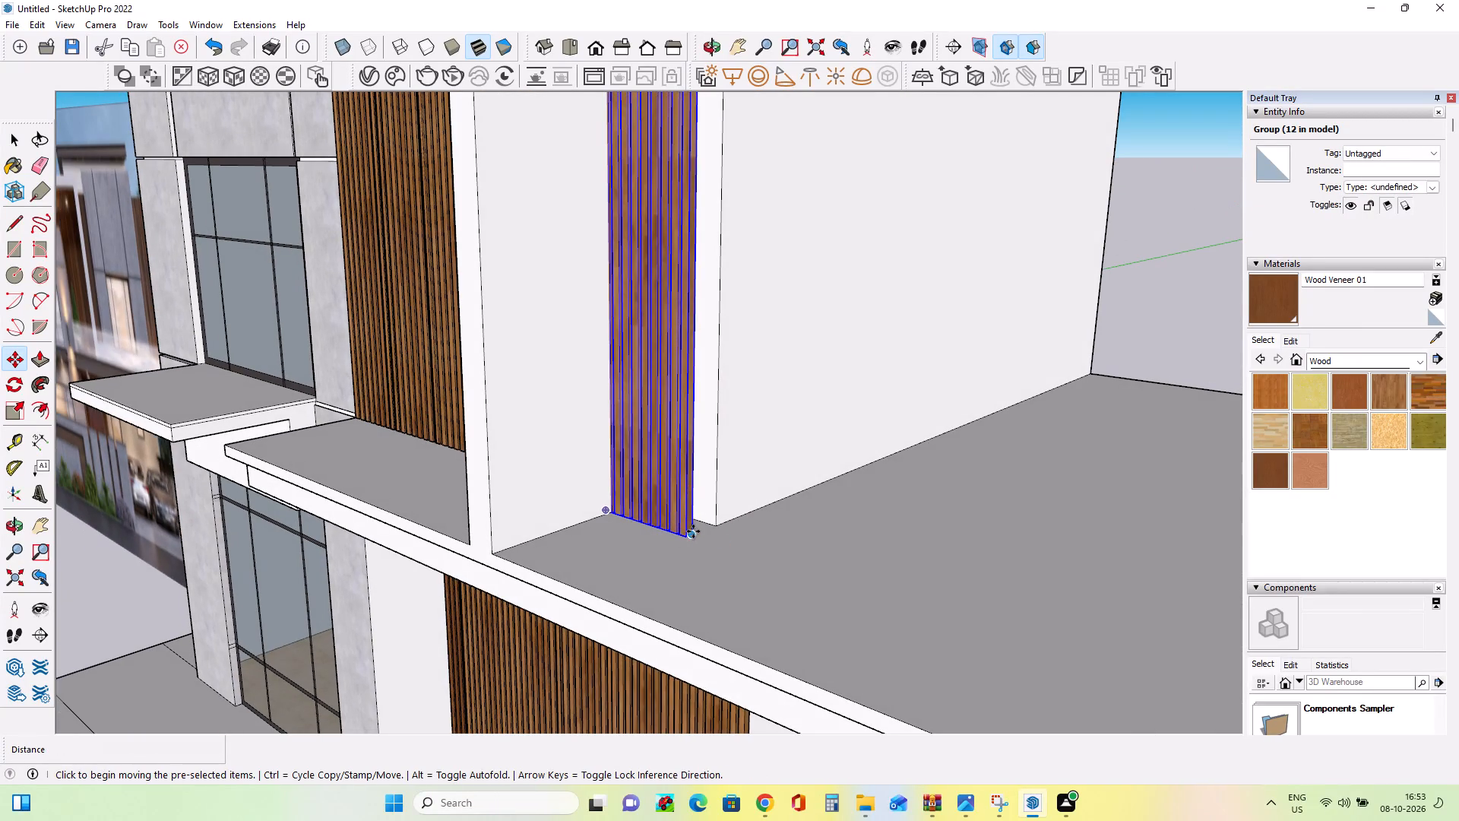
pyautogui.click(693, 531)
pyautogui.click(709, 525)
# Examine the upper-floor frame, slat walls and roof in the reference image against the model.
pyautogui.scroll(-7, 644, 559)
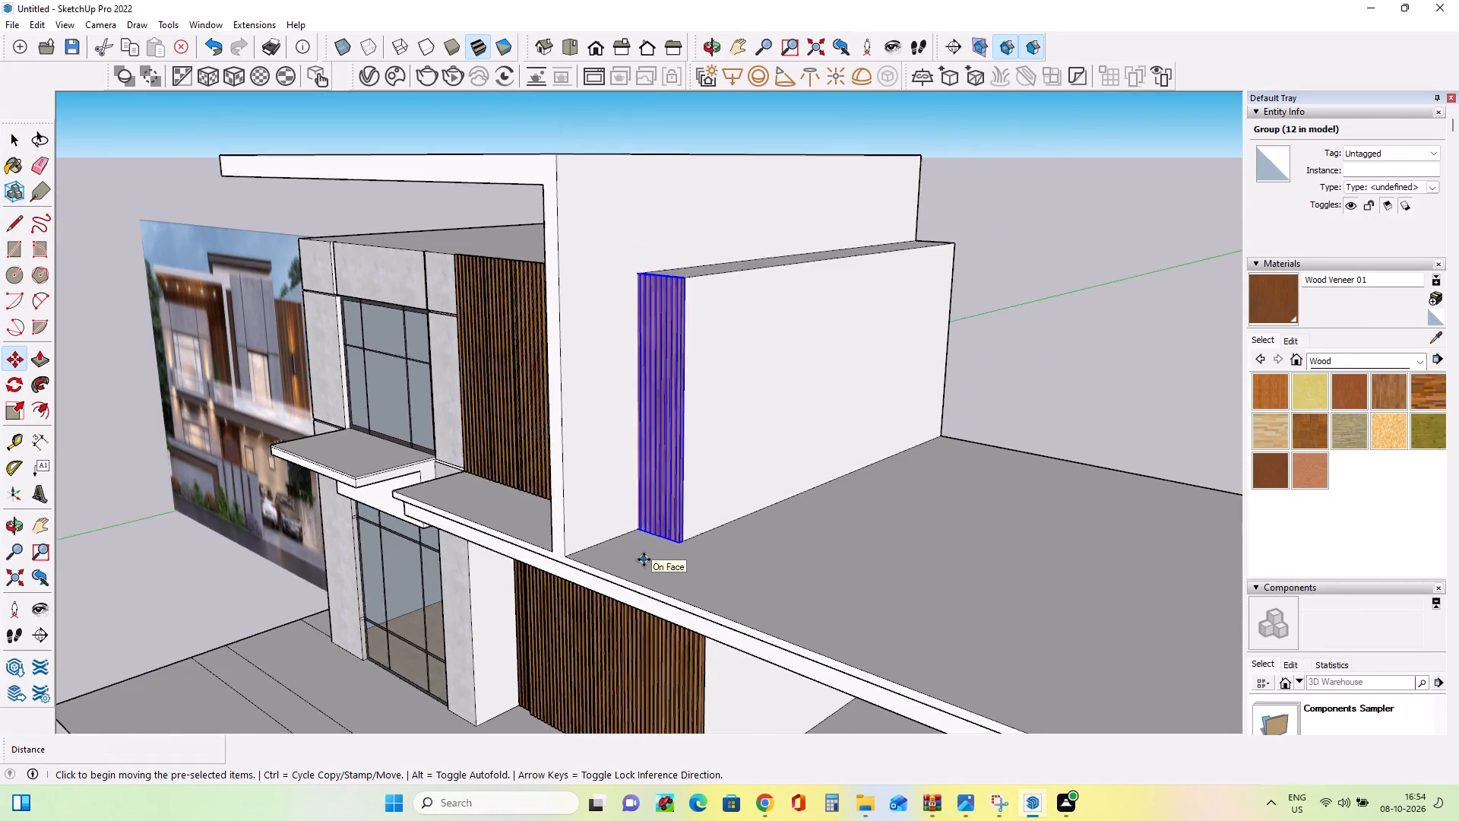
pyautogui.scroll(-2, 644, 559)
pyautogui.moveTo(682, 553); pyautogui.dragTo(932, 540, button='middle')
pyautogui.scroll(-1, 932, 540)
pyautogui.scroll(-3, 736, 515)
pyautogui.moveTo(736, 515); pyautogui.dragTo(800, 519, button='middle')
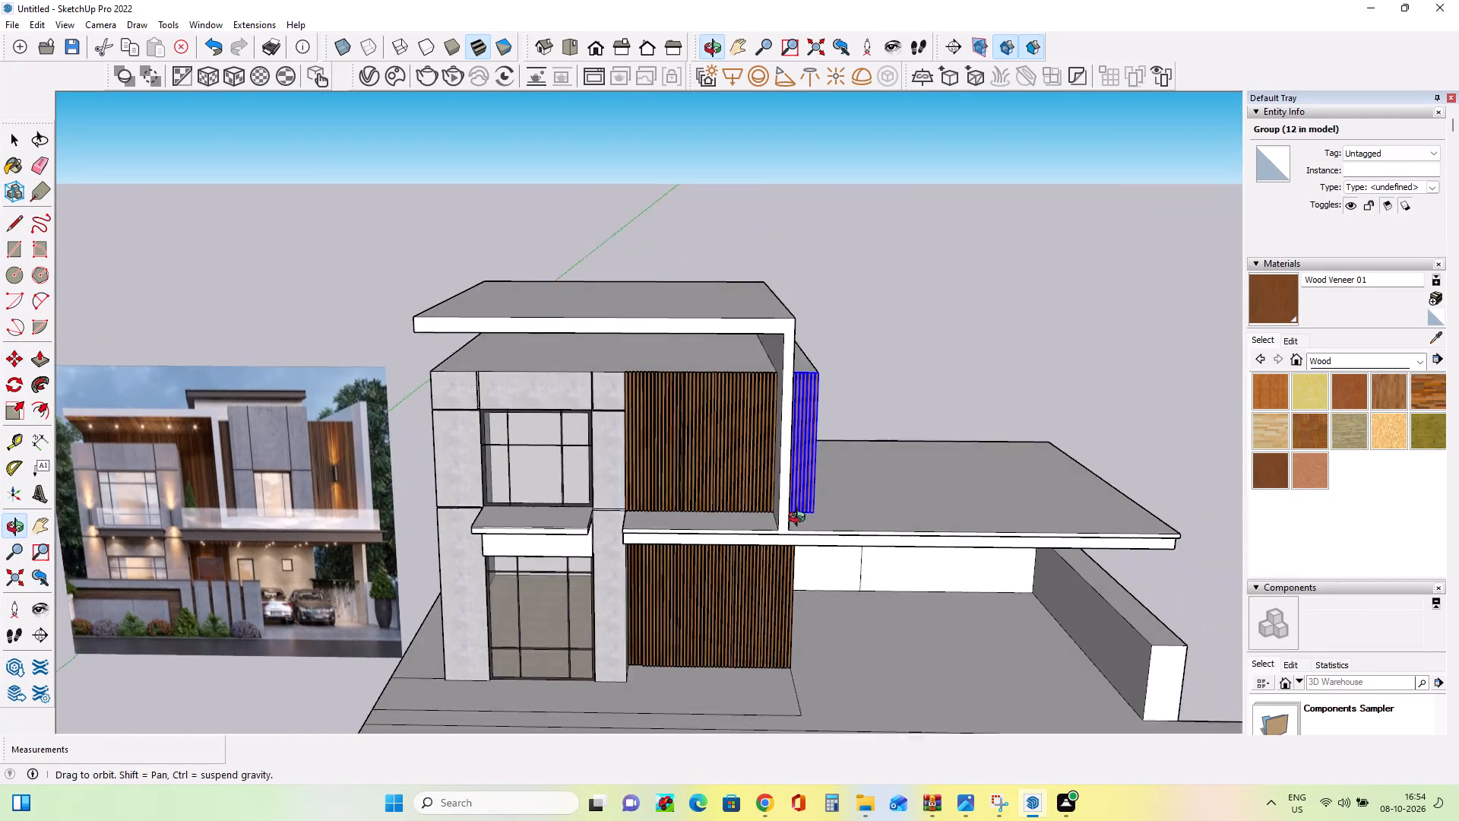
pyautogui.moveTo(800, 519); pyautogui.dragTo(821, 515, button='middle')
pyautogui.moveTo(781, 521); pyautogui.dragTo(782, 514, button='middle')
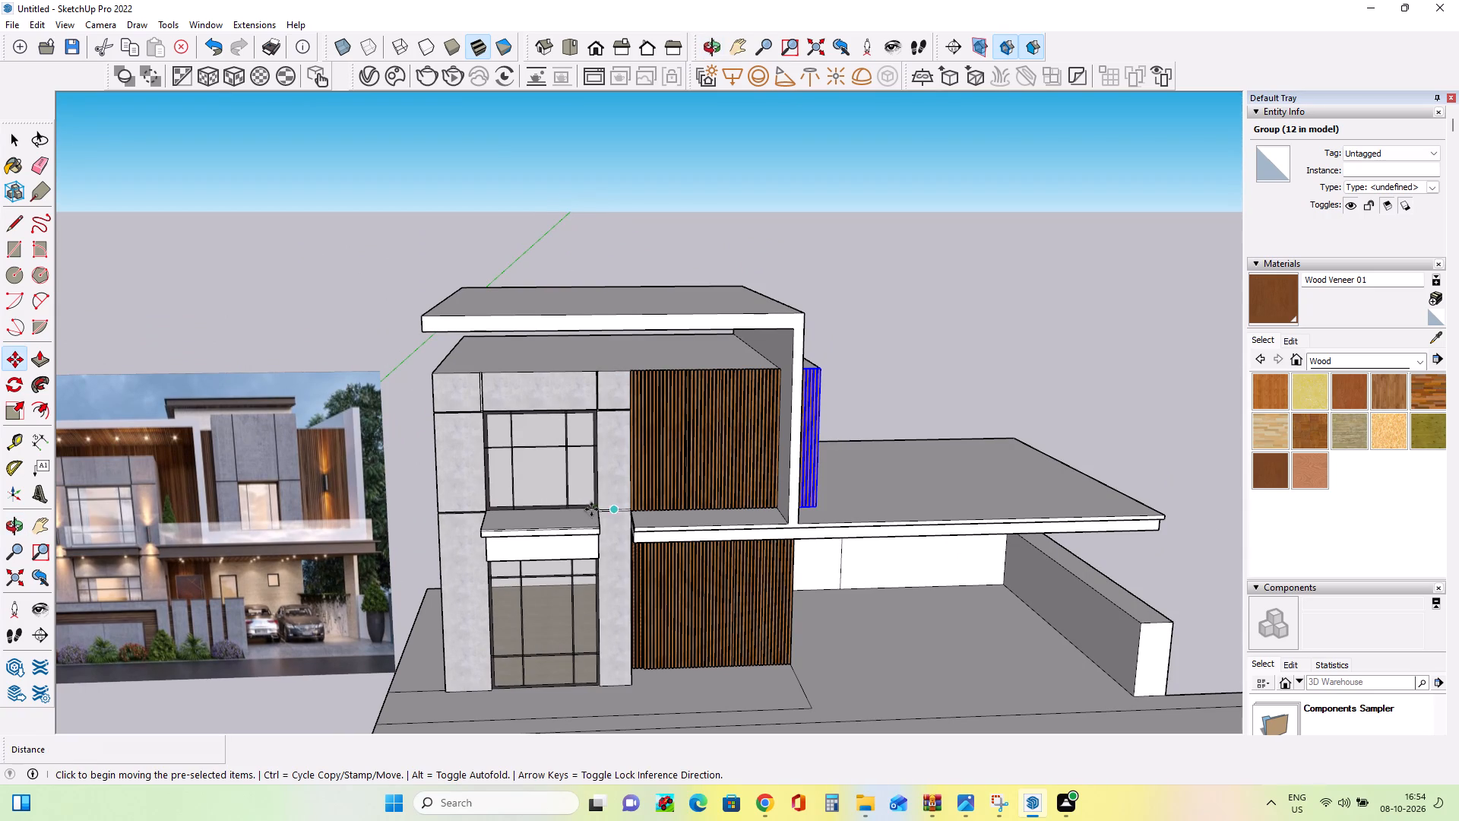
pyautogui.moveTo(670, 501); pyautogui.dragTo(673, 430, button='middle')
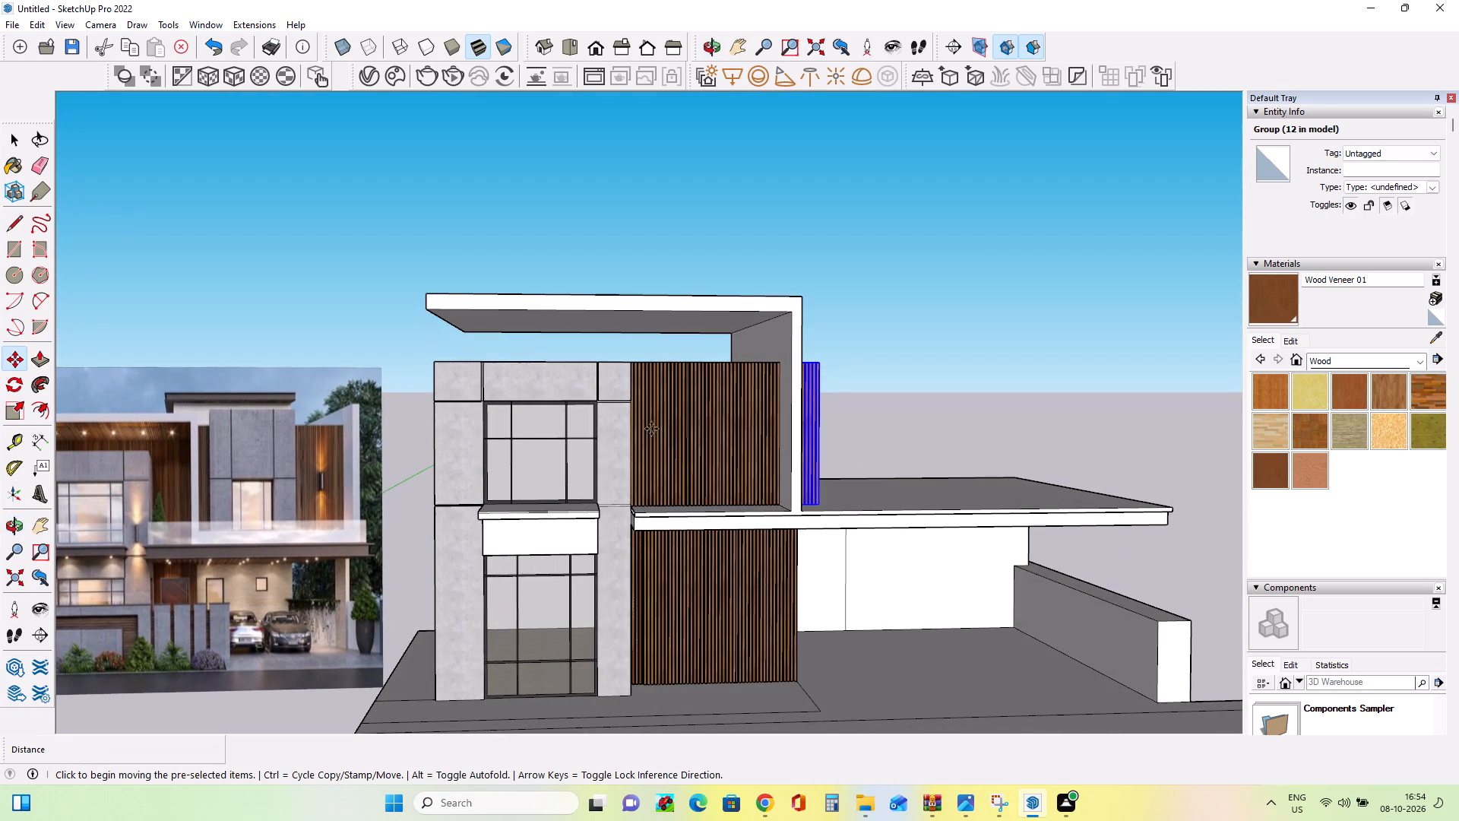
pyautogui.scroll(2, 98, 442)
pyautogui.scroll(-1, 99, 442)
pyautogui.scroll(10, 99, 442)
pyautogui.scroll(1, 172, 465)
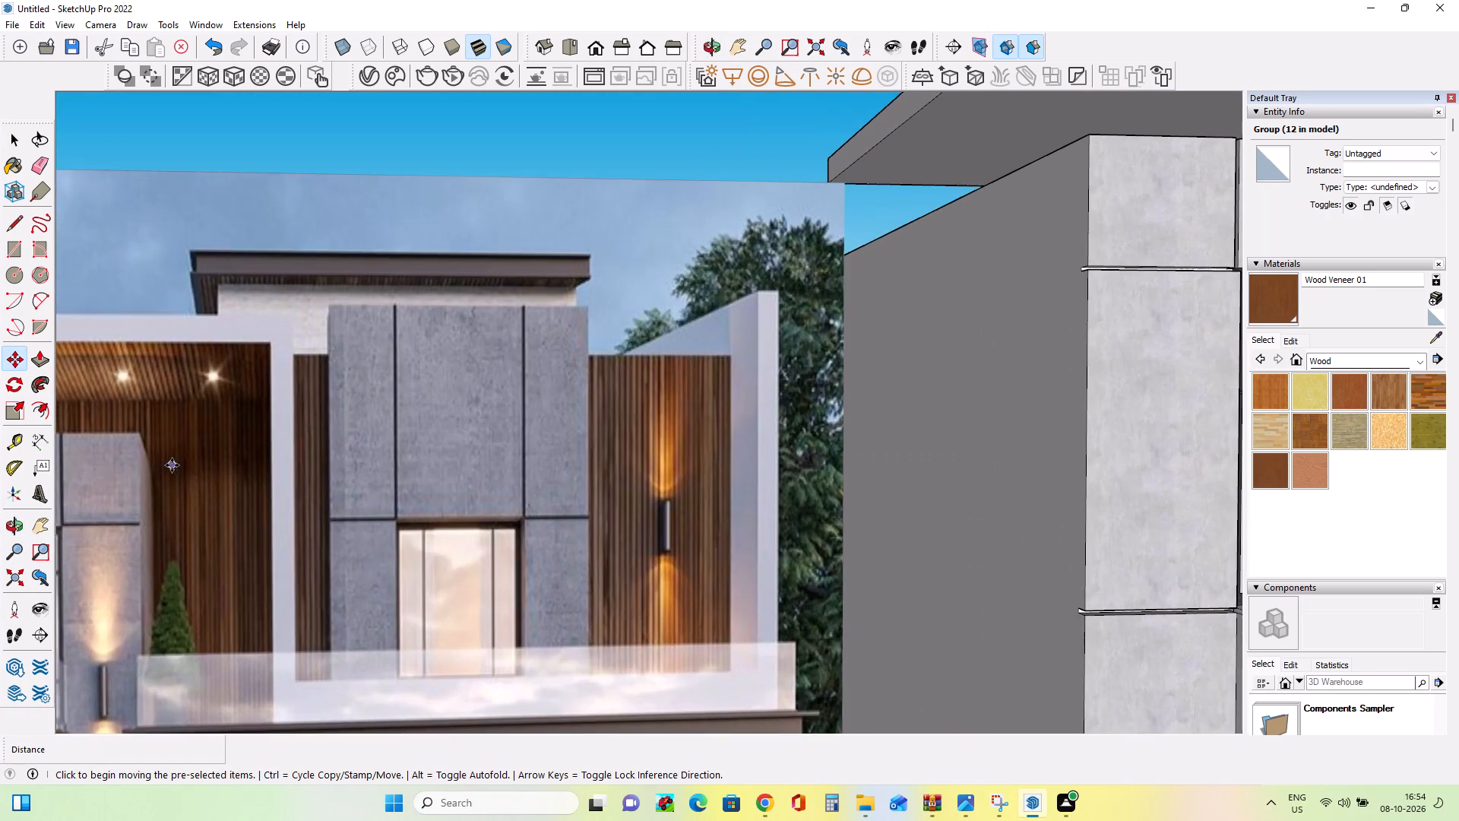
pyautogui.scroll(-8, 172, 465)
pyautogui.moveTo(173, 466); pyautogui.dragTo(183, 516, button='middle')
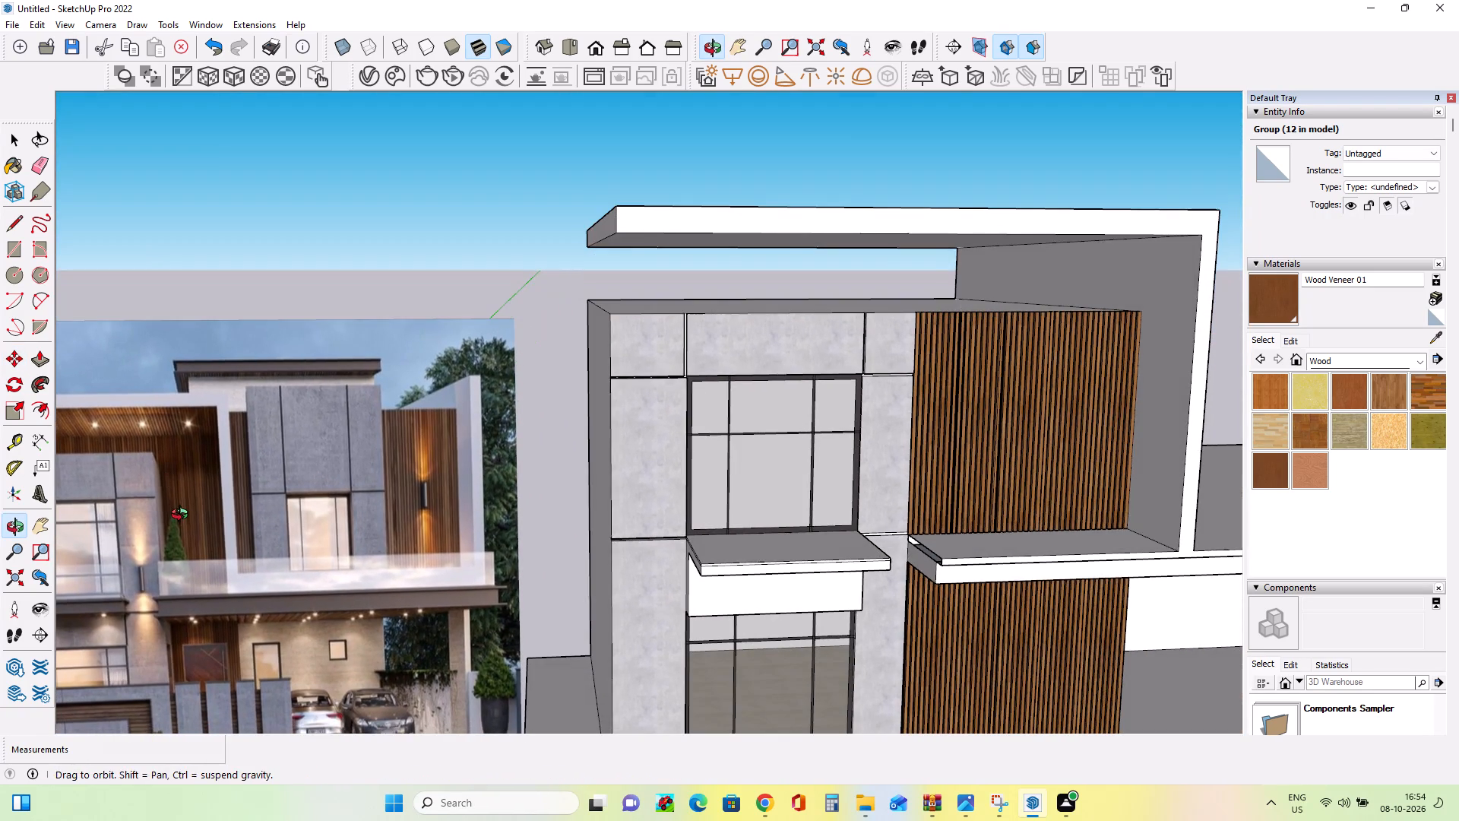
pyautogui.moveTo(183, 516); pyautogui.dragTo(182, 512, button='middle')
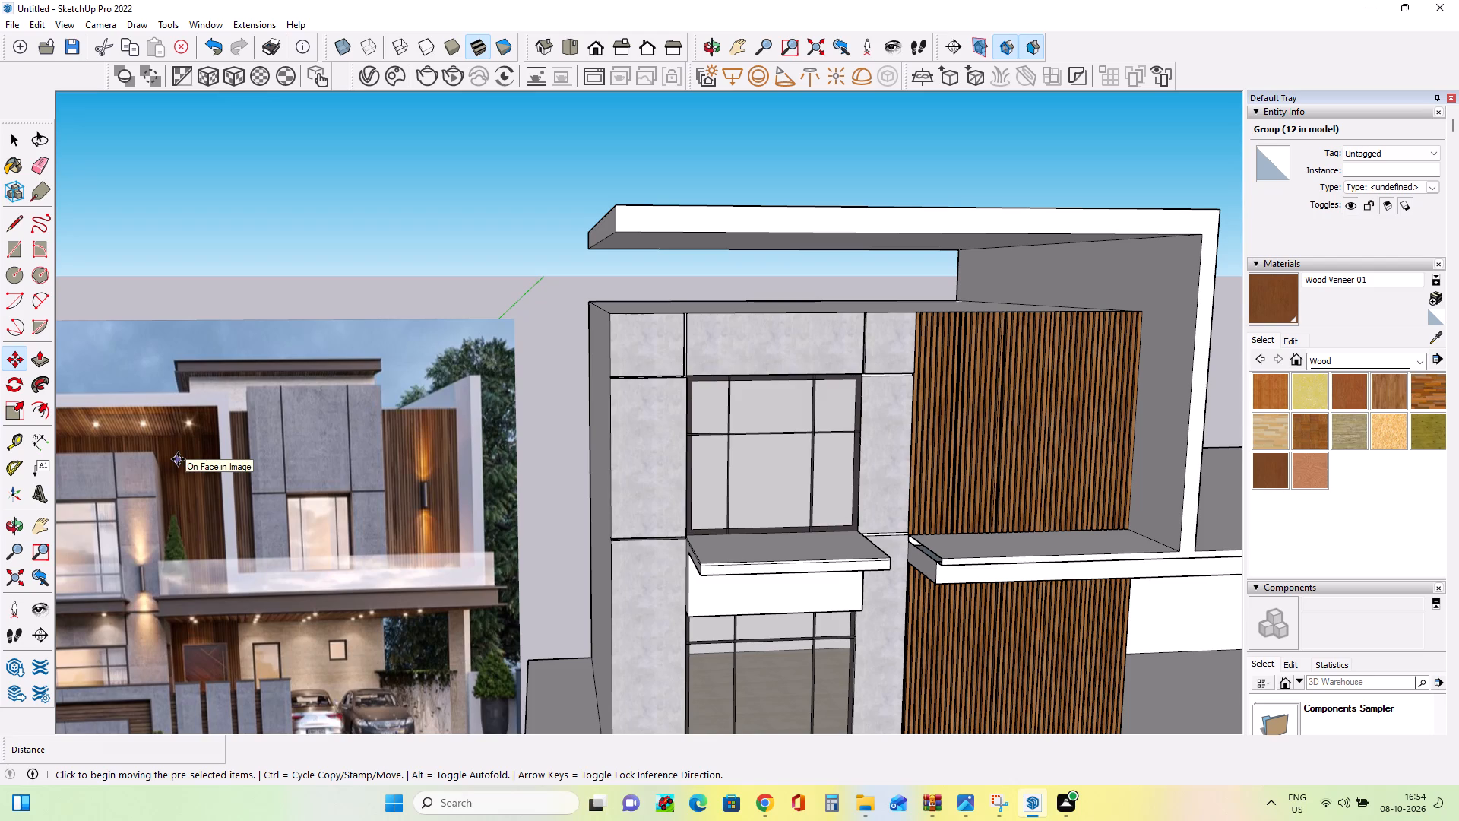
pyautogui.moveTo(232, 461); pyautogui.dragTo(241, 493, button='middle')
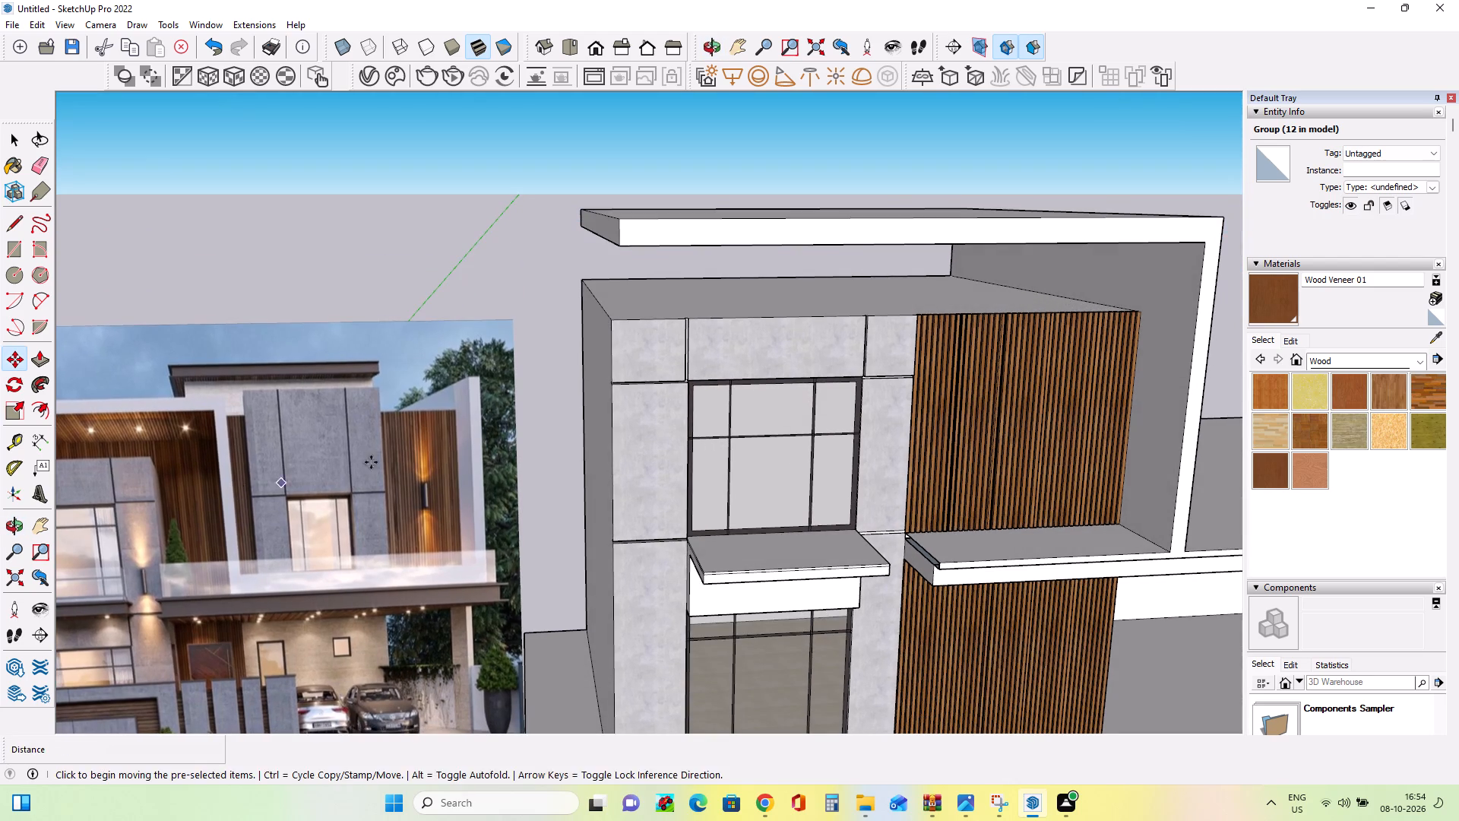
# Push the overhanging end face of the white roof slab inward by 17' 6 7/8".
pyautogui.moveTo(396, 452); pyautogui.dragTo(1337, 398, button='middle')
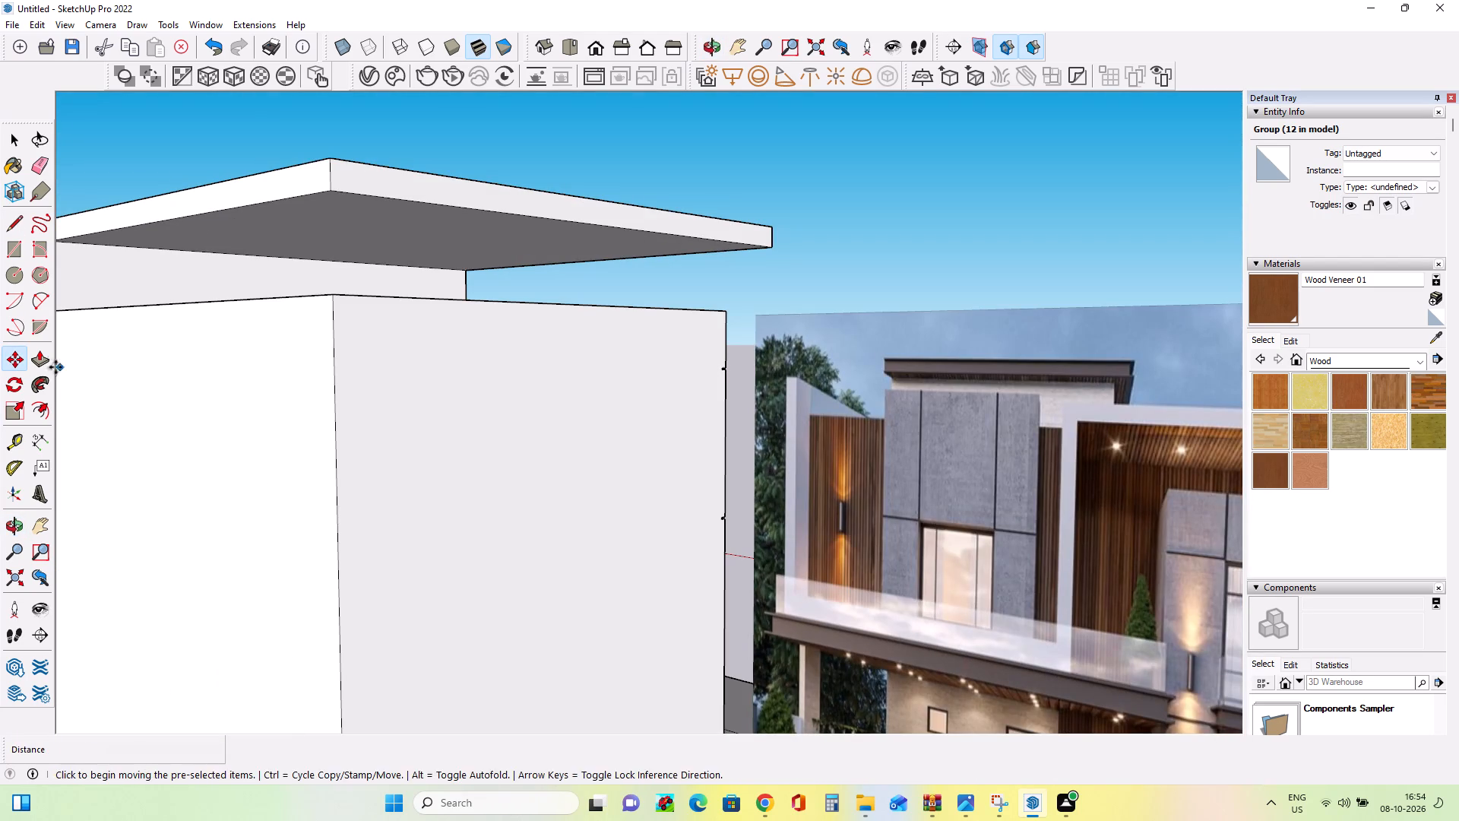
pyautogui.click(44, 364)
pyautogui.click(323, 173)
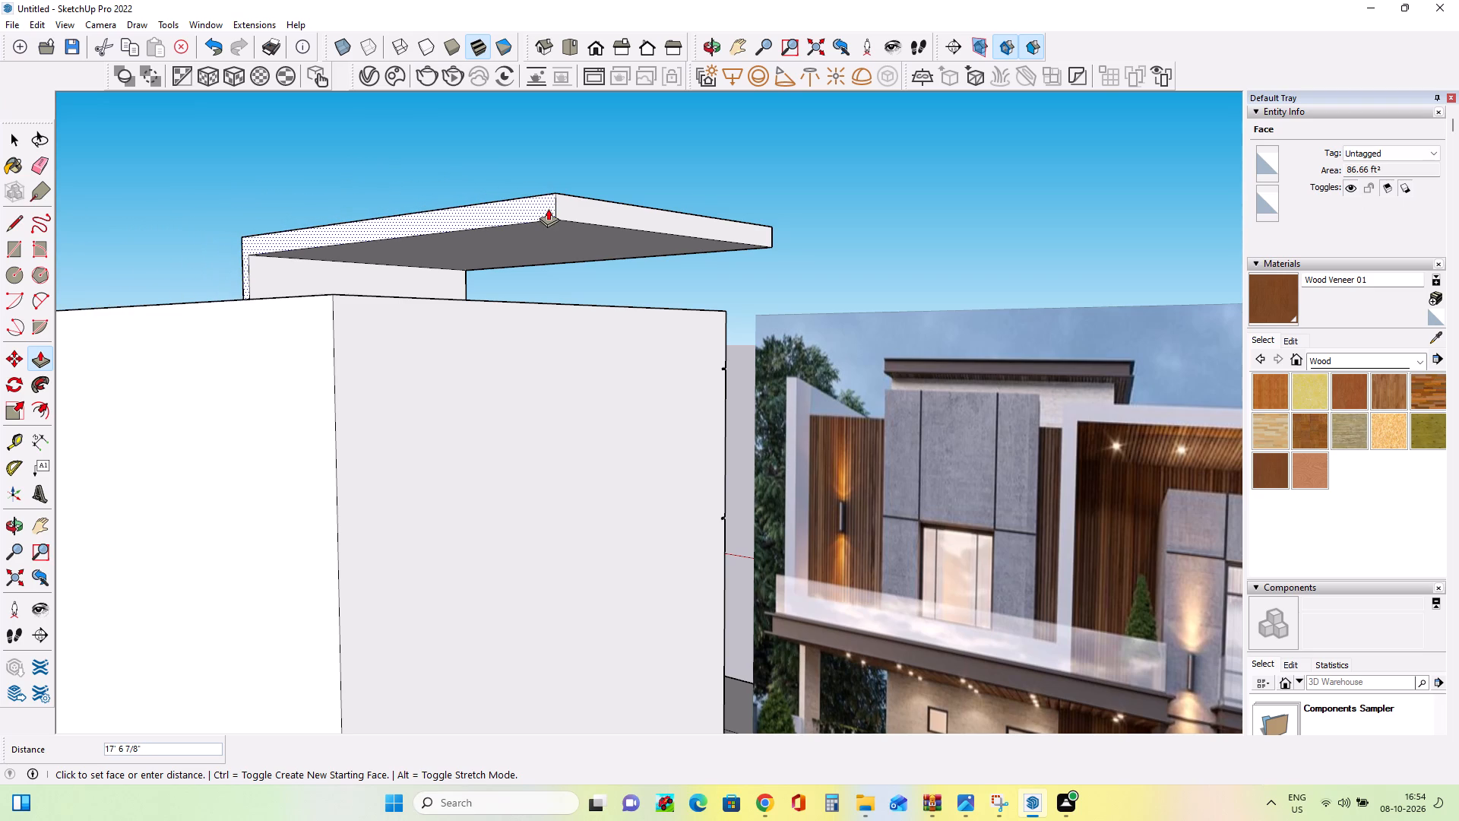
pyautogui.click(548, 208)
# Shorten the roof slab's overhanging end further with two more inward pushes, the last one 4' 3 5/16".
pyautogui.moveTo(351, 398); pyautogui.dragTo(0, 453, button='middle')
pyautogui.moveTo(669, 394); pyautogui.dragTo(328, 341, button='middle')
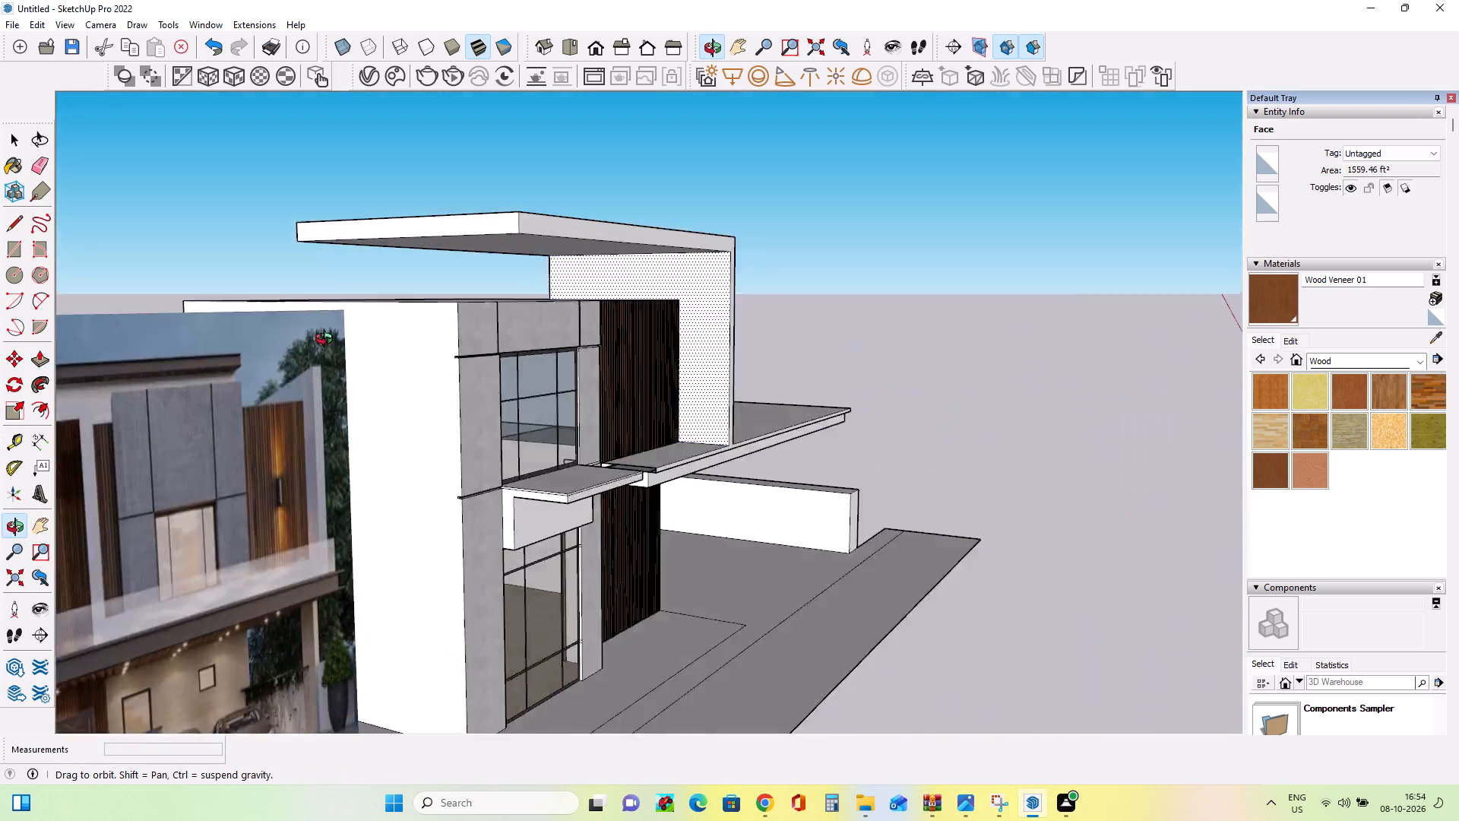
pyautogui.moveTo(328, 341); pyautogui.dragTo(189, 329, button='middle')
pyautogui.moveTo(488, 282); pyautogui.dragTo(1255, 401, button='middle')
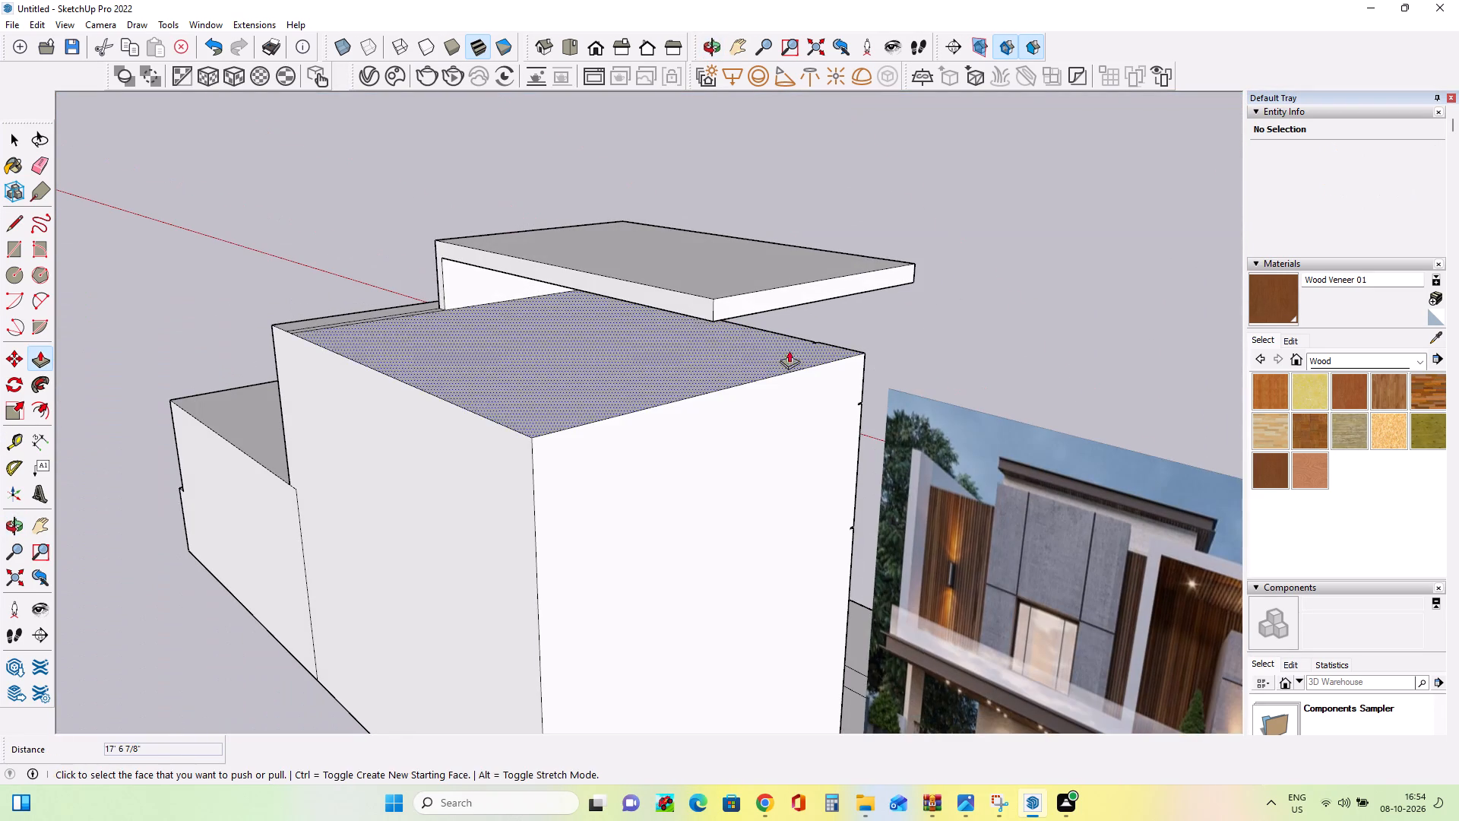
pyautogui.click(699, 307)
pyautogui.click(732, 296)
pyautogui.moveTo(837, 387); pyautogui.dragTo(654, 400, button='middle')
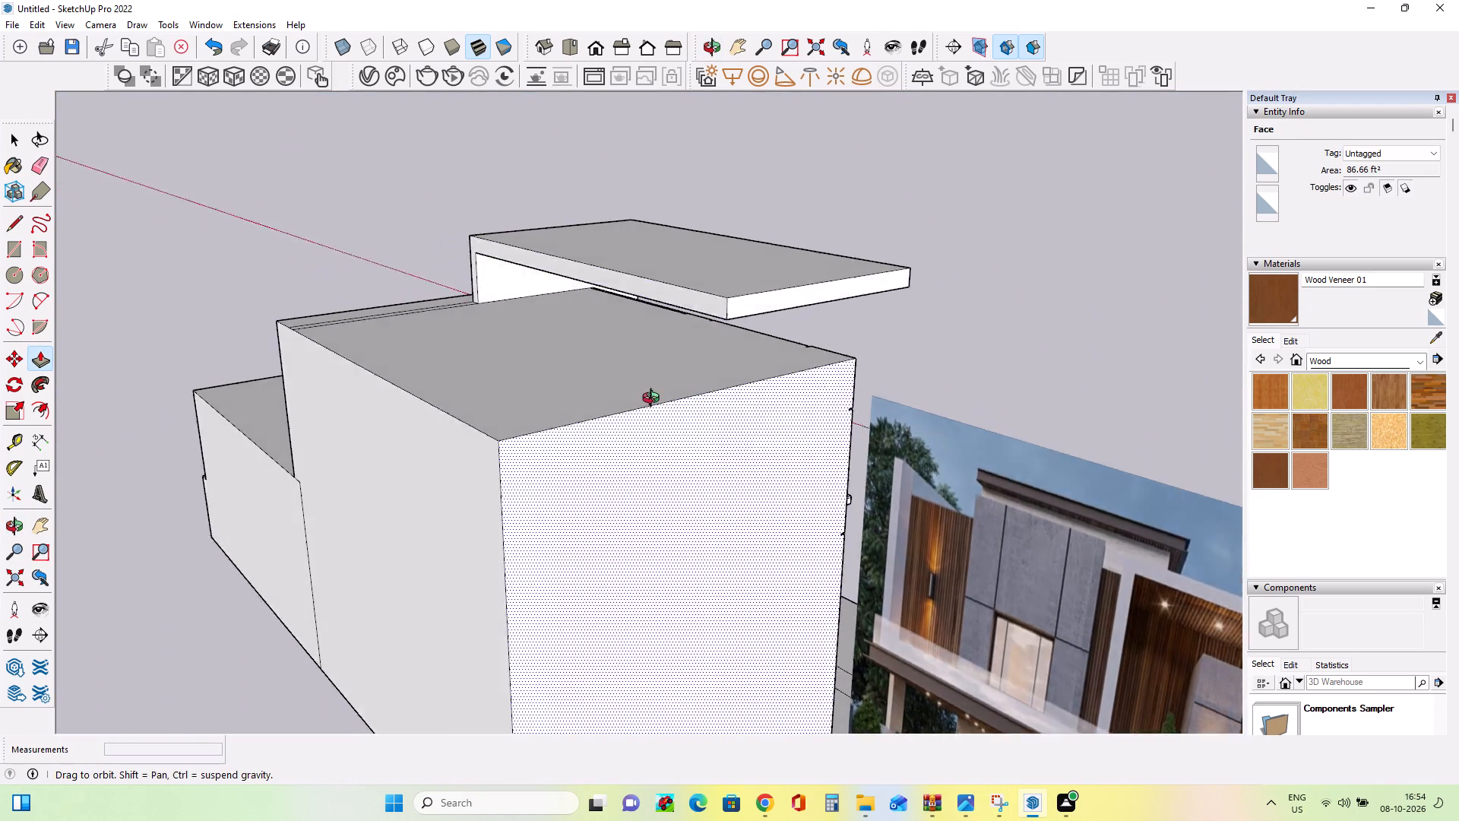
pyautogui.moveTo(654, 400); pyautogui.dragTo(43, 368, button='middle')
pyautogui.moveTo(616, 373); pyautogui.dragTo(582, 319, button='middle')
pyautogui.scroll(-3, 582, 319)
pyautogui.moveTo(549, 287); pyautogui.dragTo(1081, 318, button='middle')
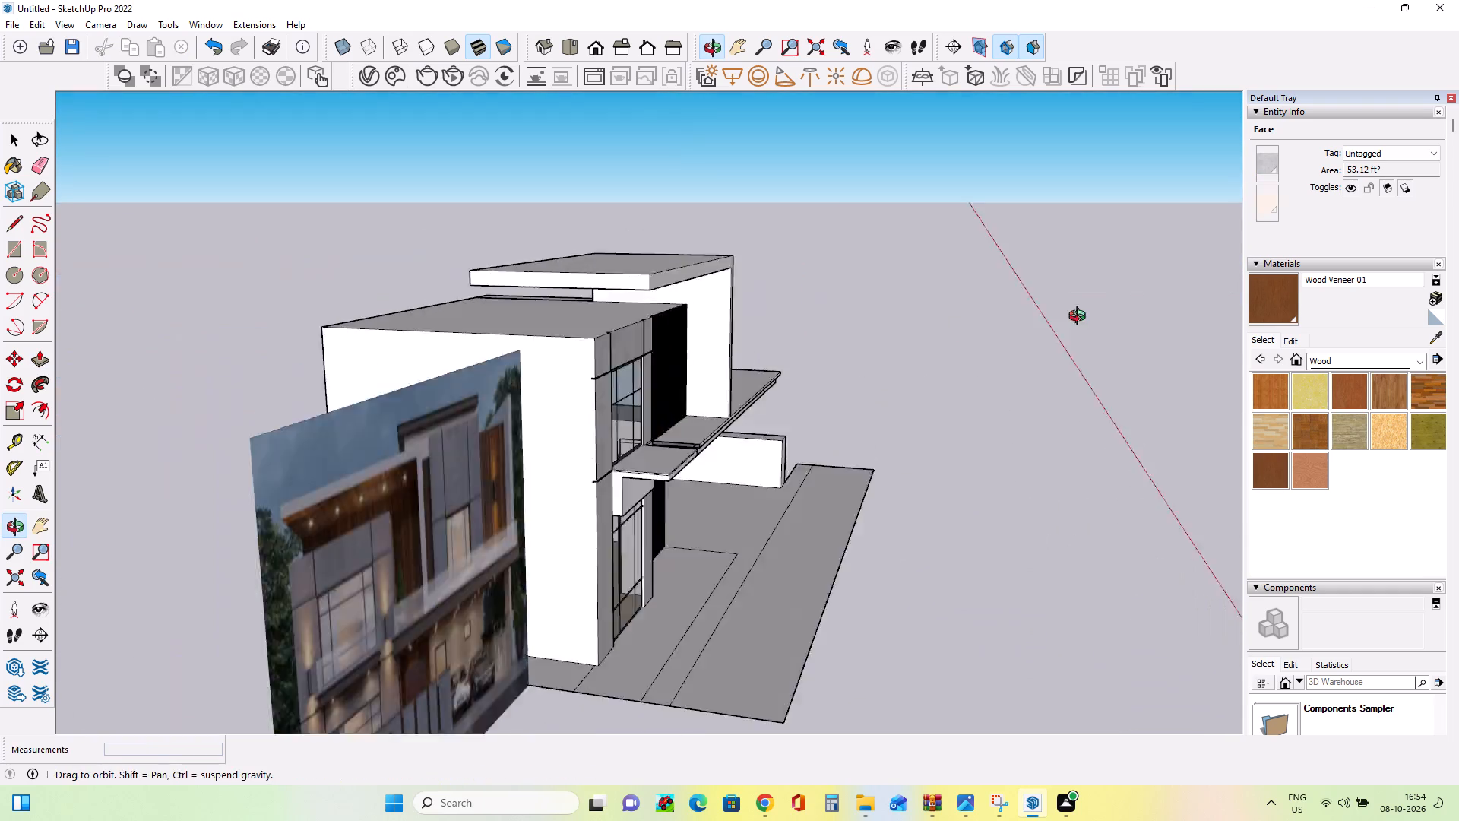
pyautogui.moveTo(1081, 318); pyautogui.dragTo(1138, 292, button='middle')
pyautogui.click(555, 255)
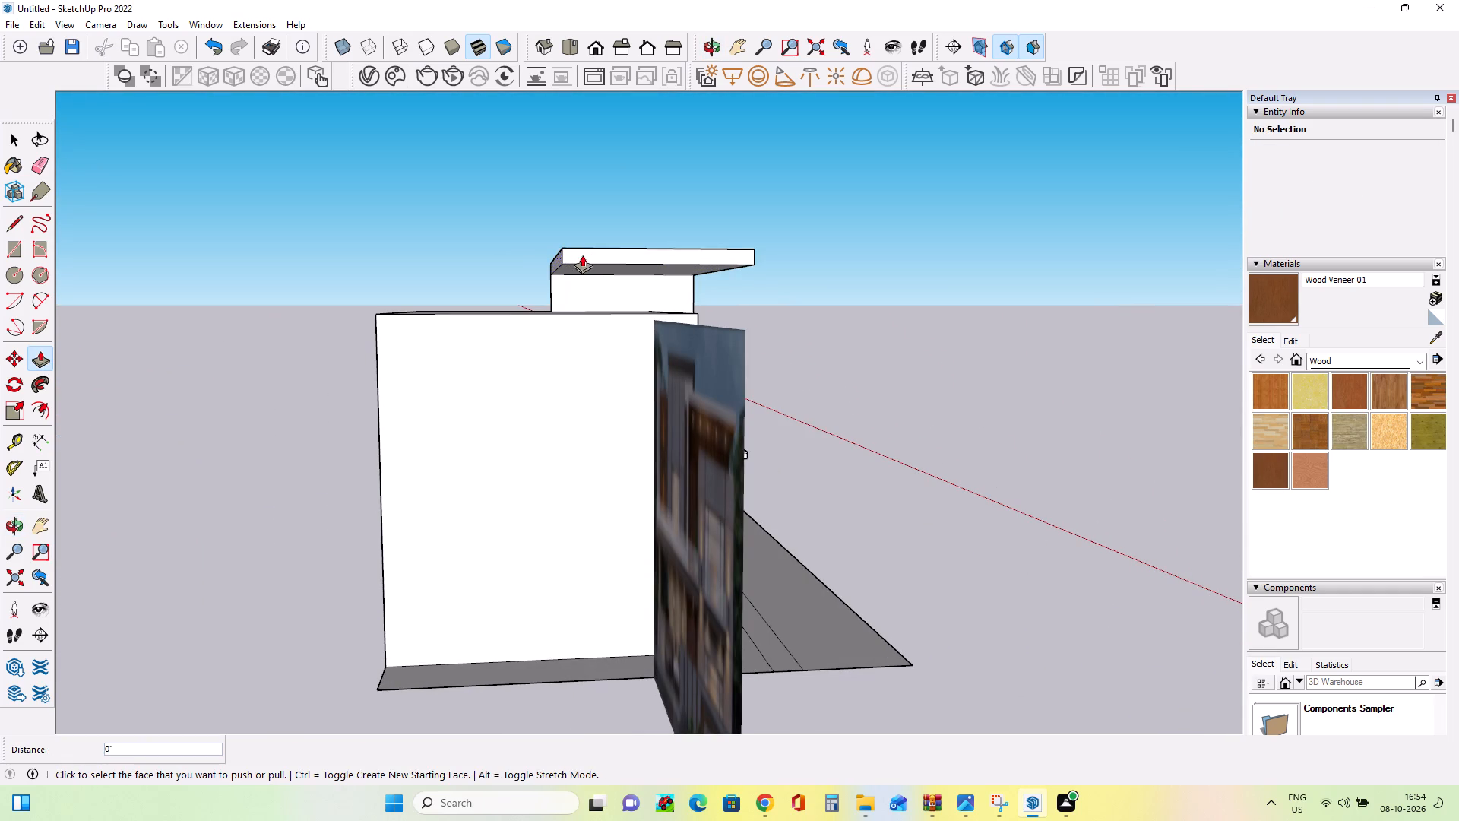
pyautogui.moveTo(574, 255); pyautogui.dragTo(719, 354, button='middle')
pyautogui.click(629, 309)
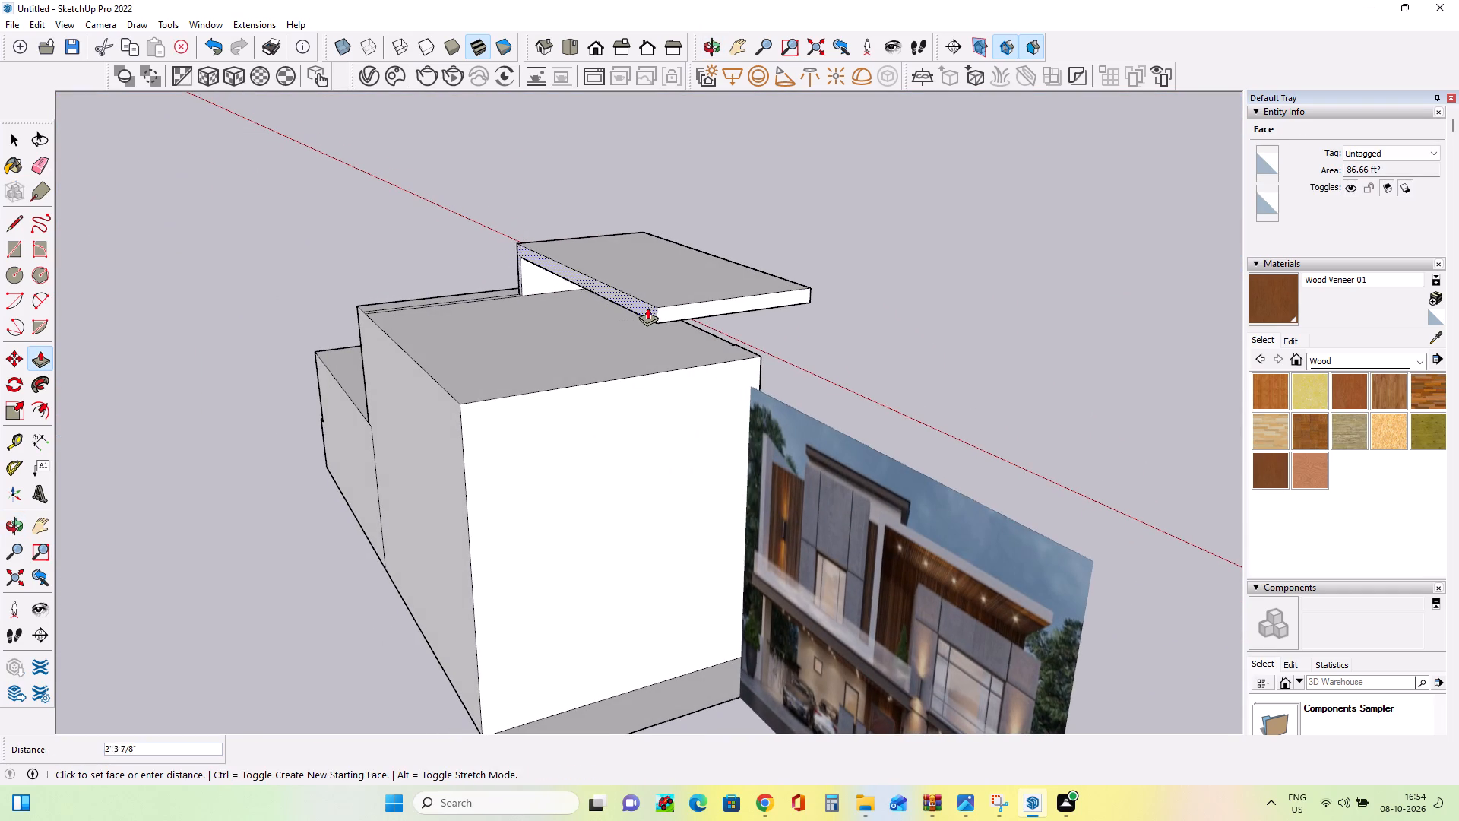
pyautogui.click(663, 307)
# Push the wood-faced upper-floor wall behind the slats inside the frame back by 1' 11 7/8".
pyautogui.moveTo(719, 439); pyautogui.dragTo(95, 442, button='middle')
pyautogui.moveTo(609, 430); pyautogui.dragTo(600, 401, button='middle')
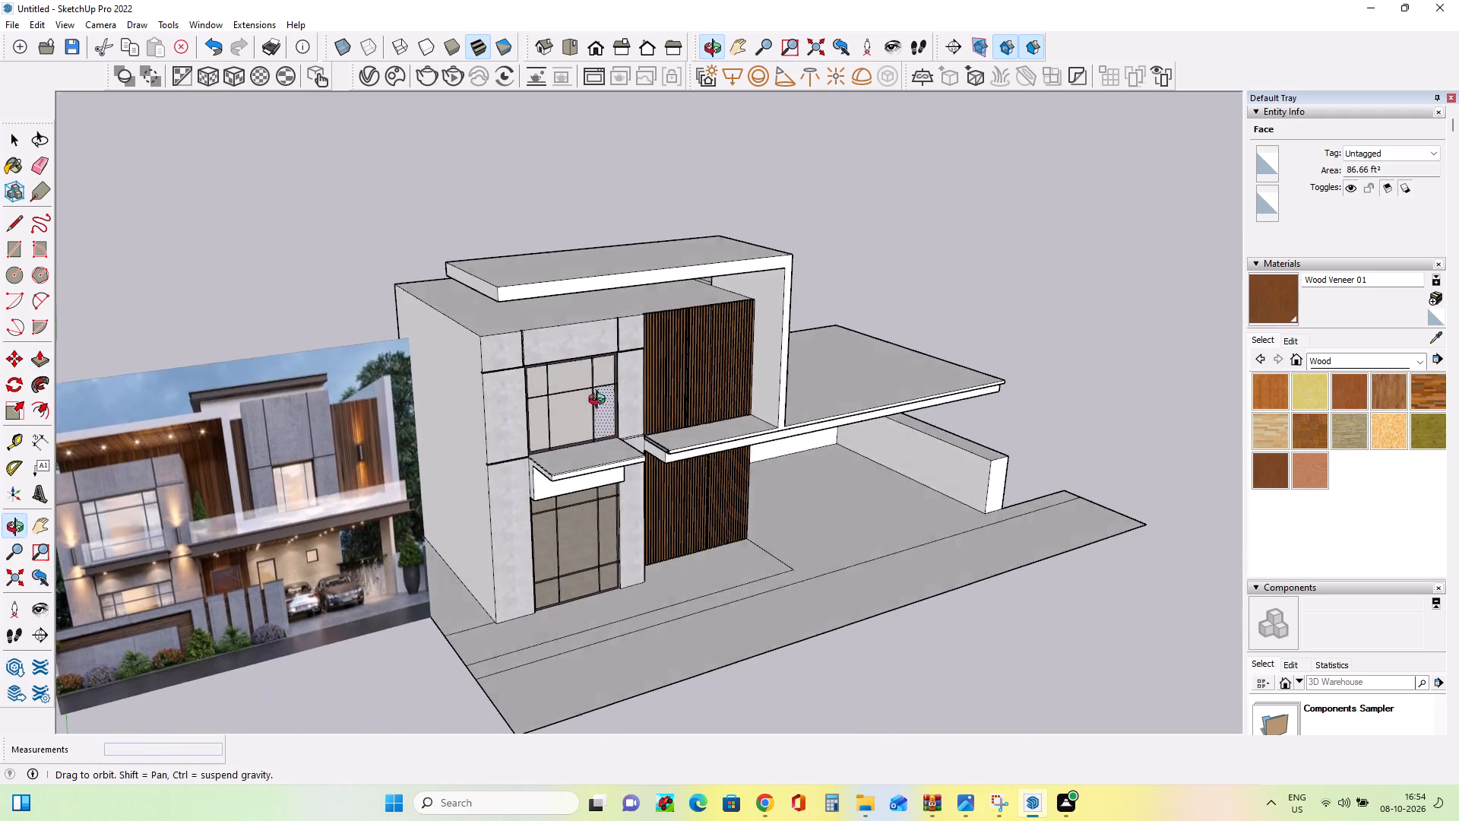
pyautogui.moveTo(600, 401); pyautogui.dragTo(552, 305, button='middle')
pyautogui.scroll(2, 600, 258)
pyautogui.moveTo(605, 270); pyautogui.dragTo(605, 308, button='middle')
pyautogui.scroll(-1, 605, 308)
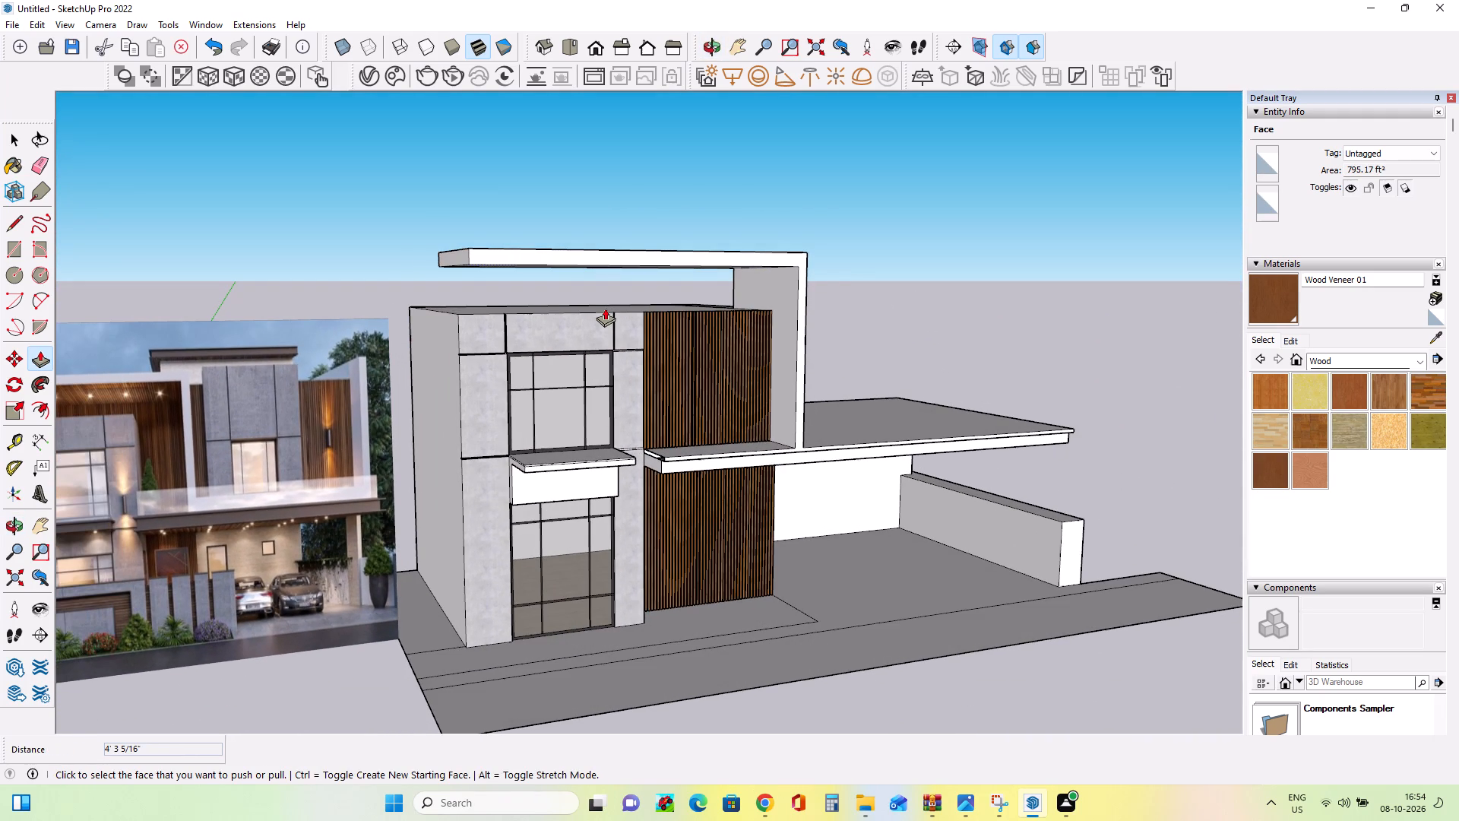
pyautogui.moveTo(739, 329); pyautogui.dragTo(660, 344, button='middle')
pyautogui.moveTo(711, 401); pyautogui.dragTo(558, 439, button='middle')
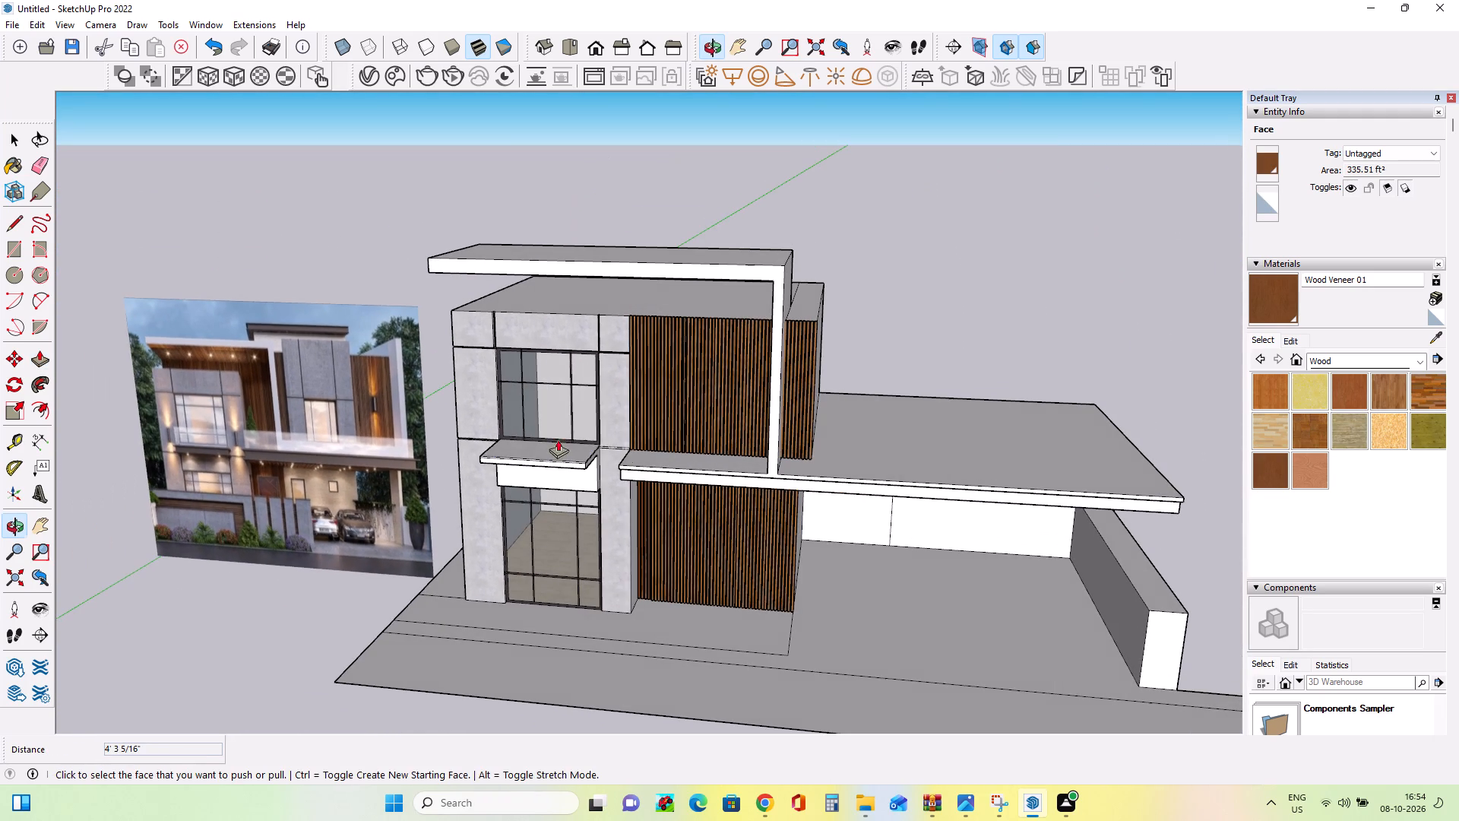
pyautogui.click(40, 353)
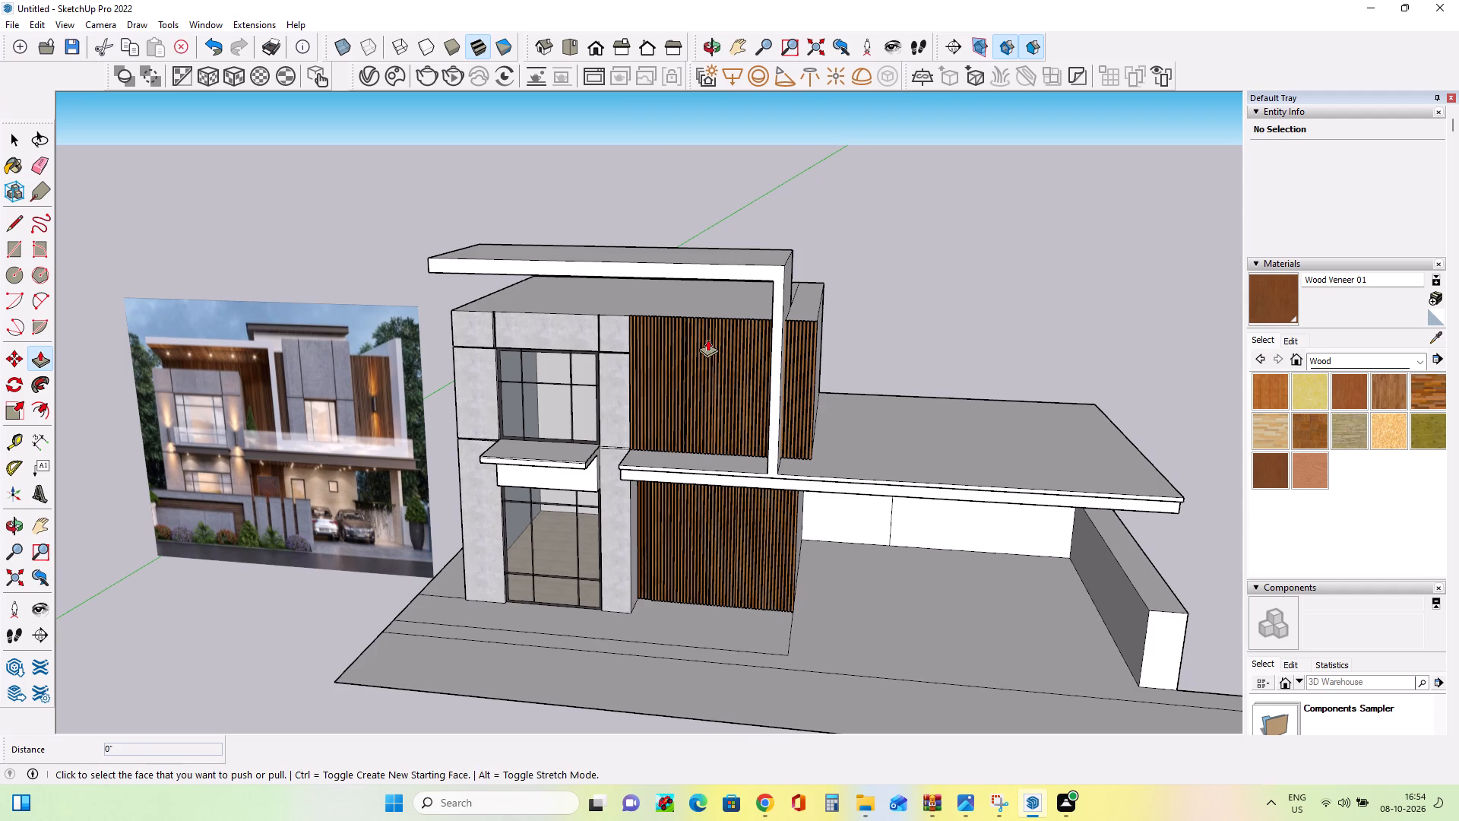
pyautogui.click(707, 339)
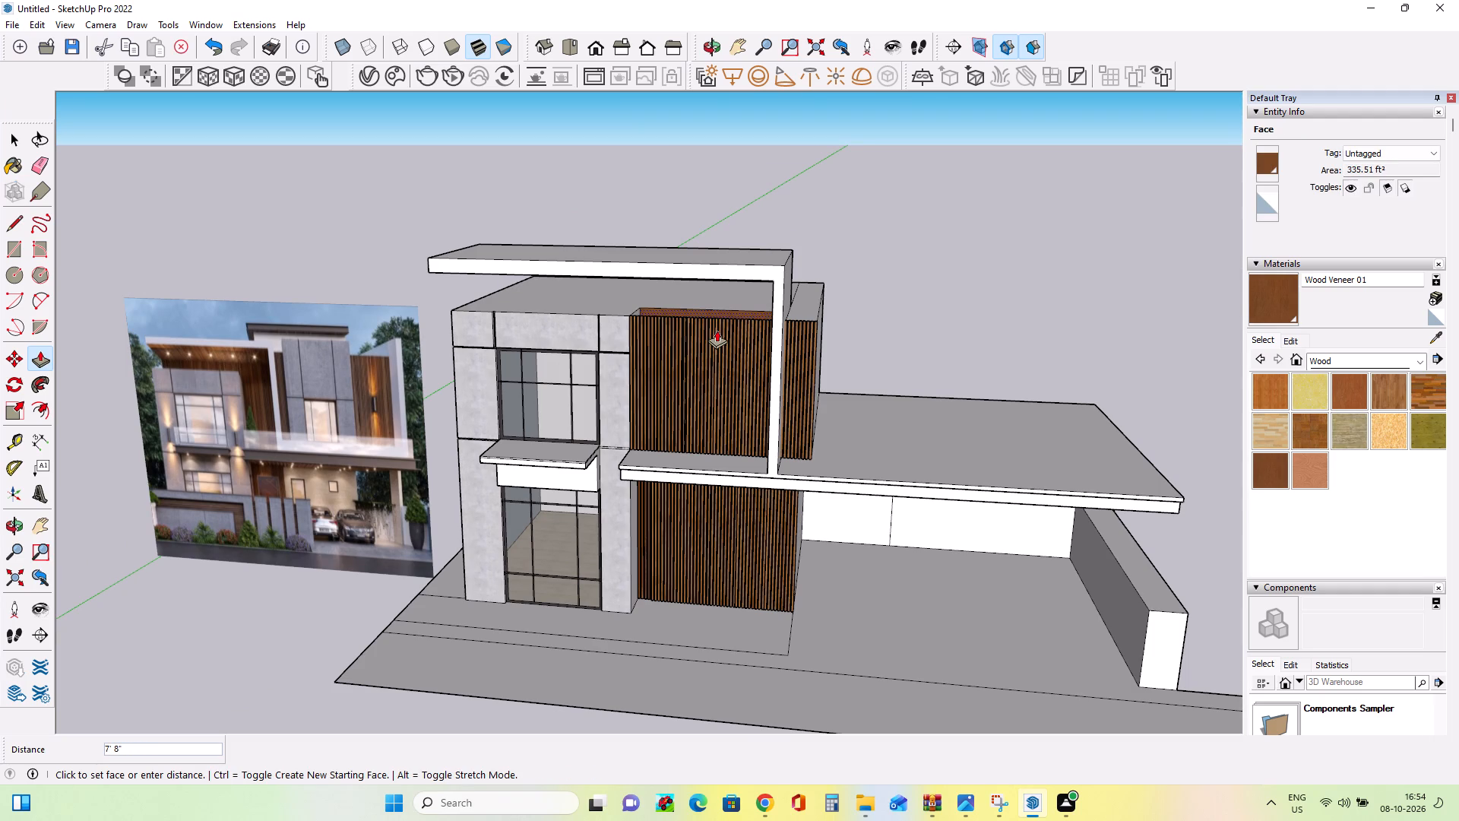
pyautogui.click(711, 338)
# Push the front face of the wall outside the frame back 1' 11 7/8", level with the recessed wood-faced wall.
pyautogui.moveTo(737, 379); pyautogui.dragTo(840, 468, button='middle')
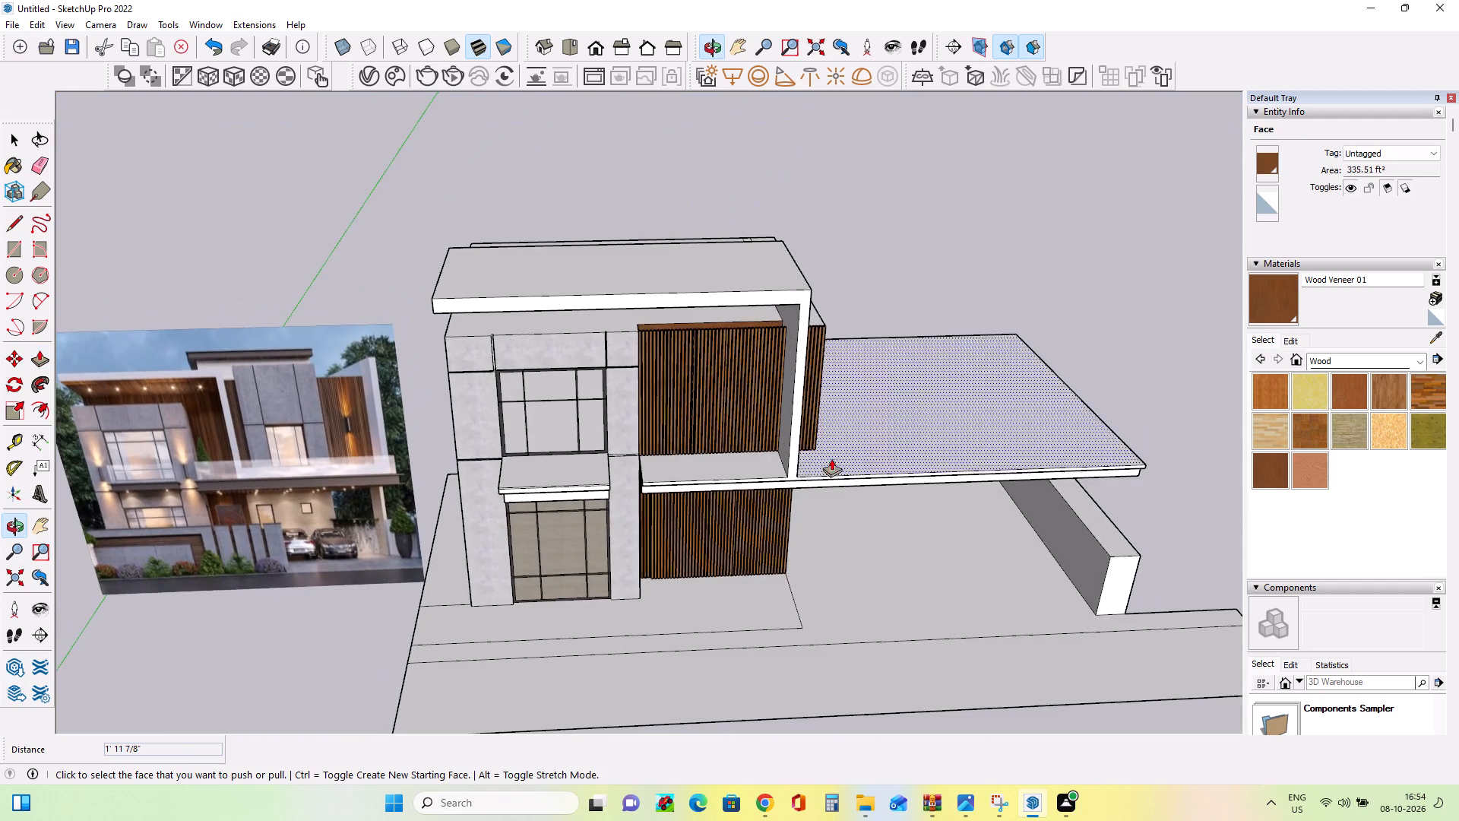
pyautogui.scroll(7, 692, 347)
pyautogui.moveTo(699, 379); pyautogui.dragTo(650, 374, button='middle')
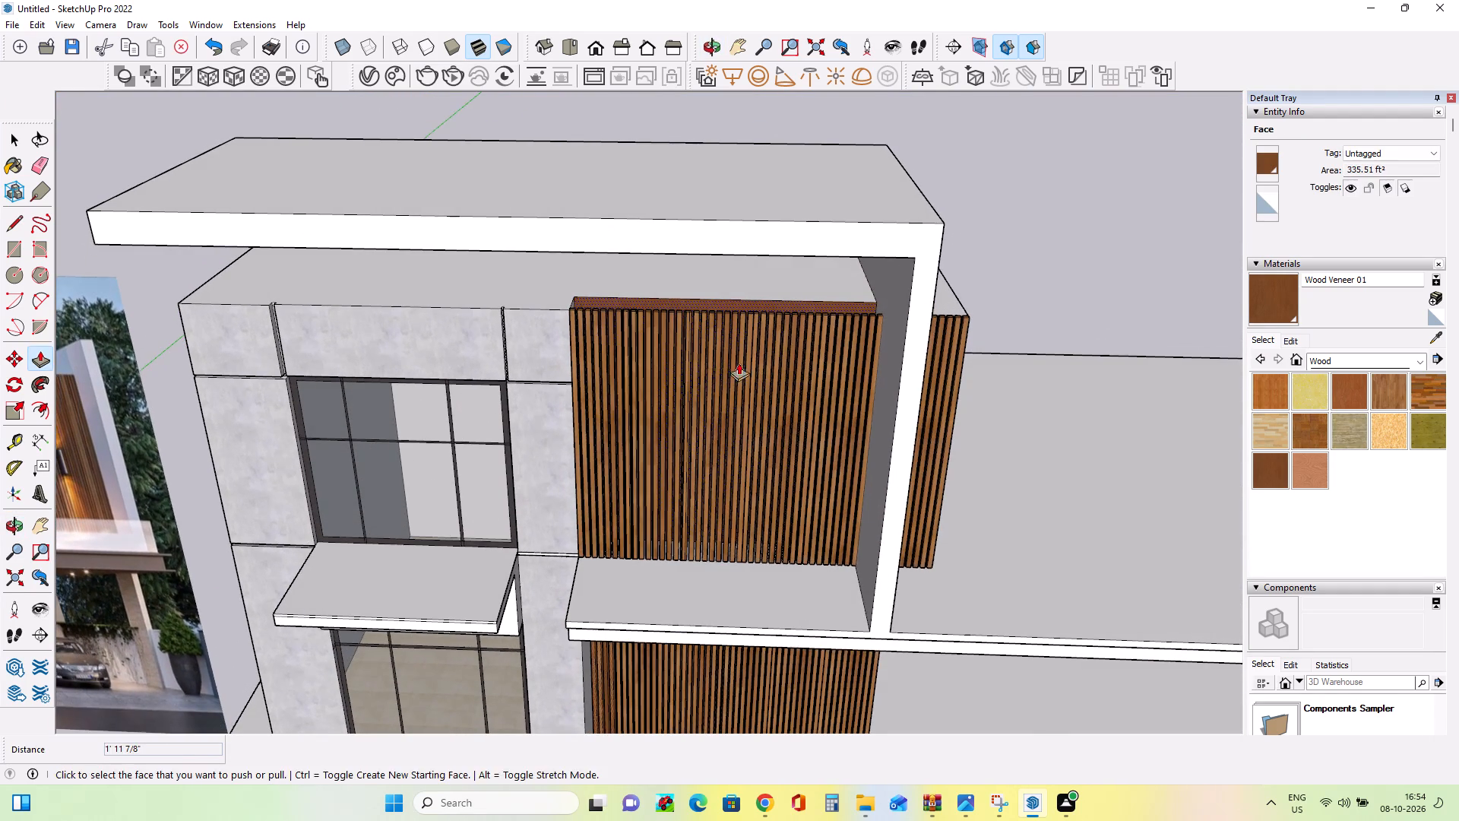
pyautogui.moveTo(766, 345); pyautogui.dragTo(761, 365, button='middle')
pyautogui.moveTo(711, 413); pyautogui.dragTo(720, 418, button='middle')
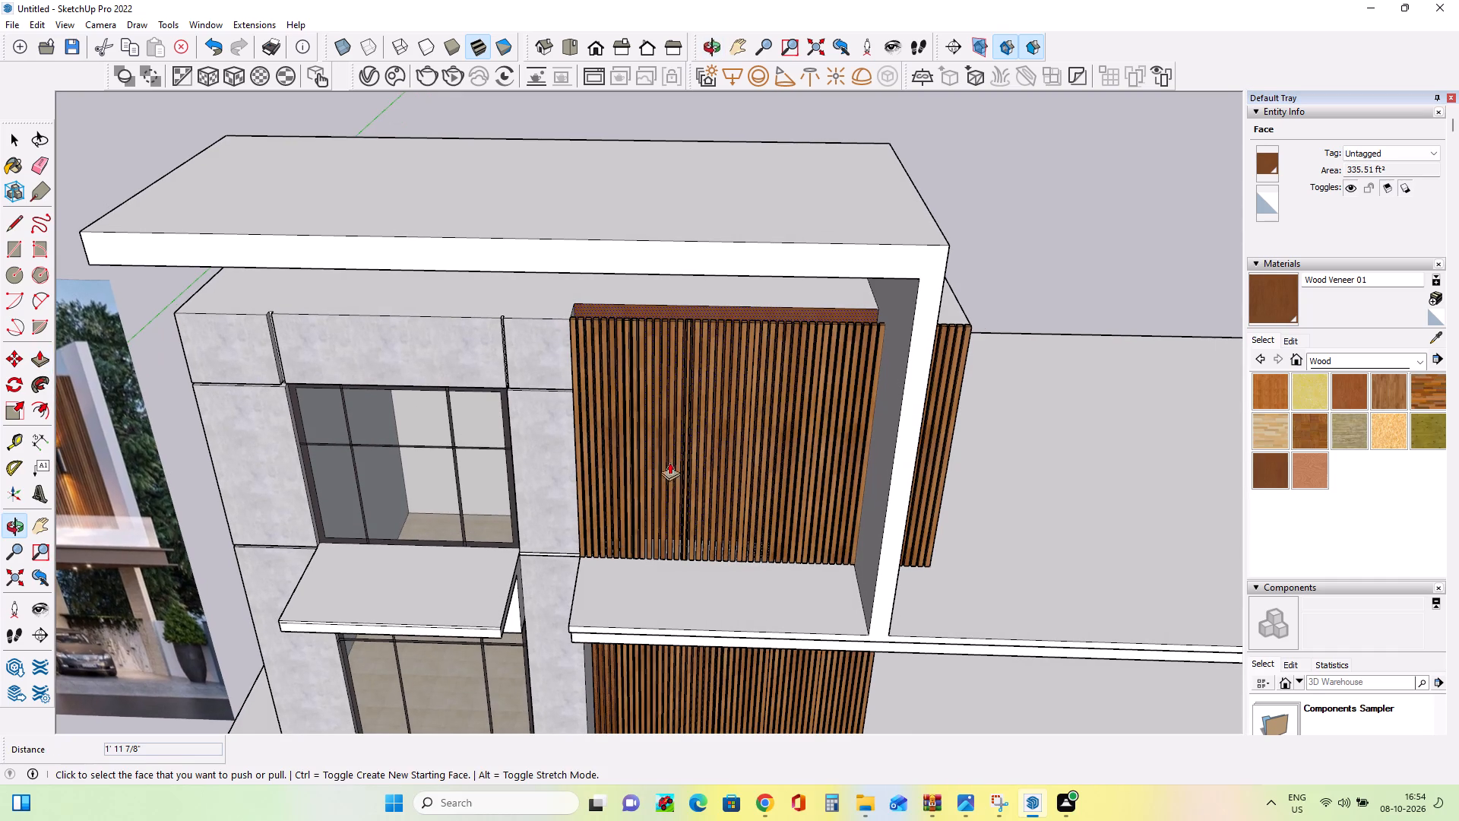
pyautogui.moveTo(968, 352); pyautogui.dragTo(838, 382, button='middle')
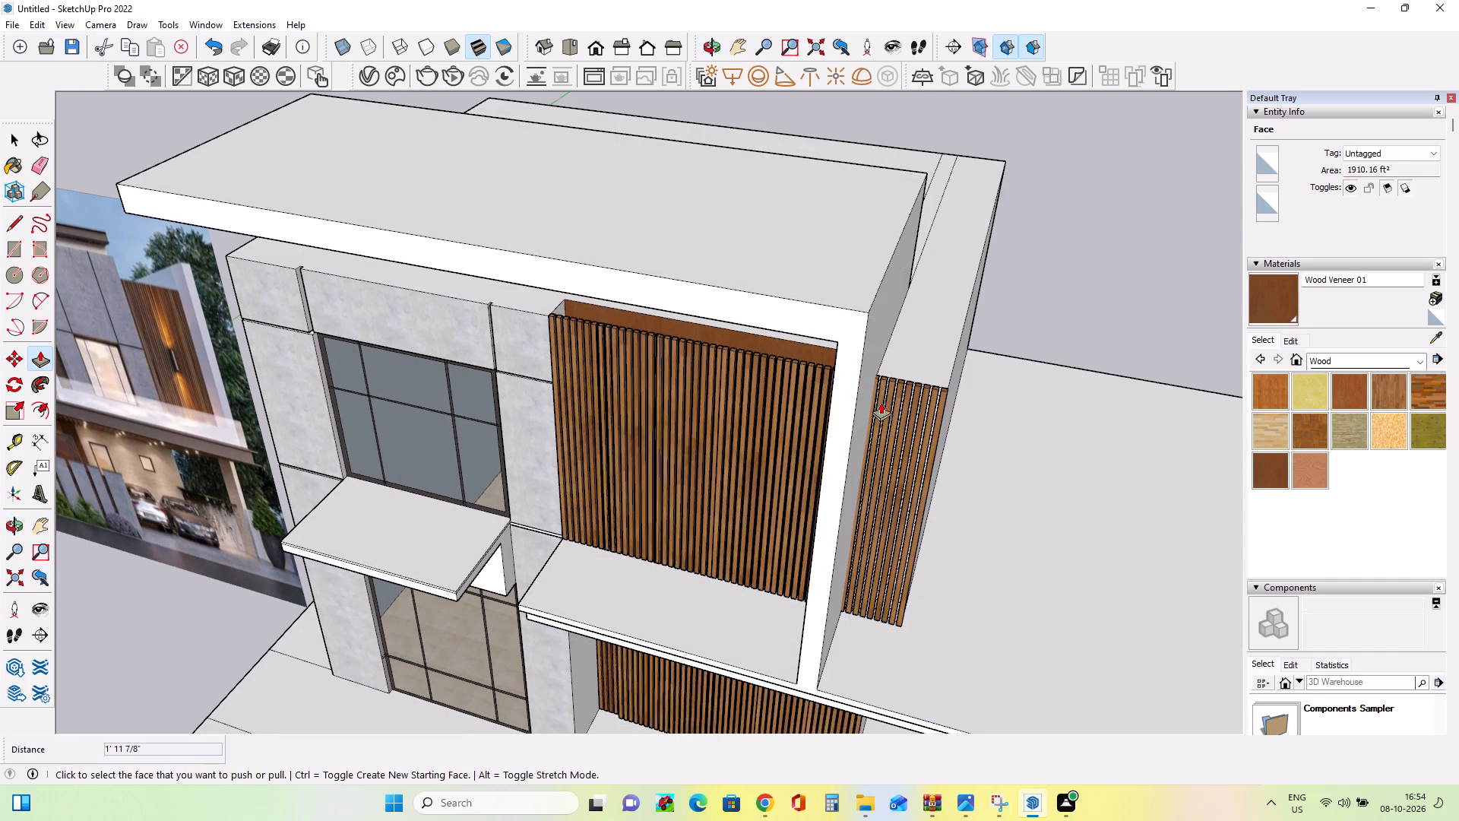
pyautogui.click(908, 406)
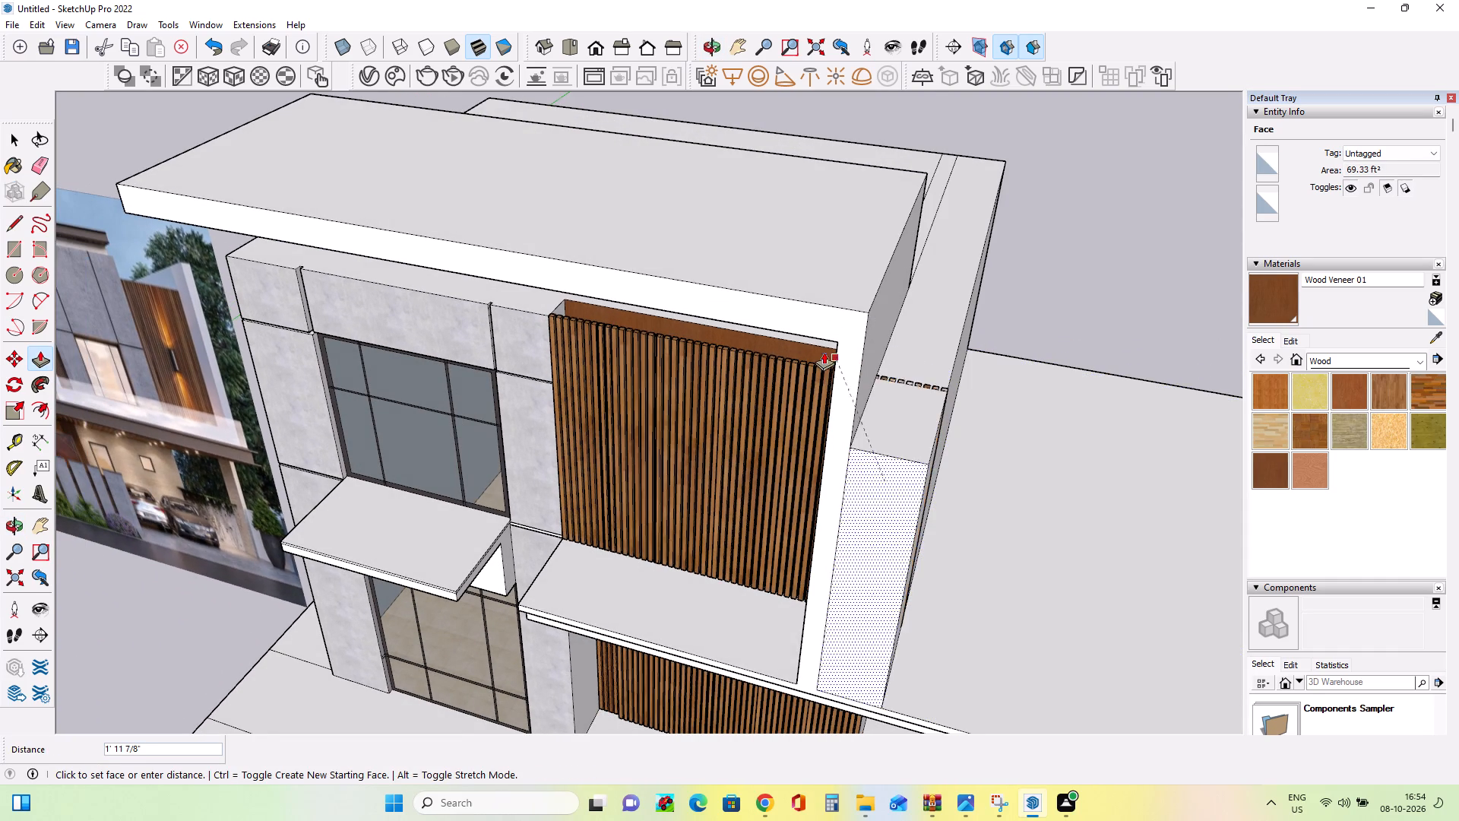
pyautogui.click(819, 348)
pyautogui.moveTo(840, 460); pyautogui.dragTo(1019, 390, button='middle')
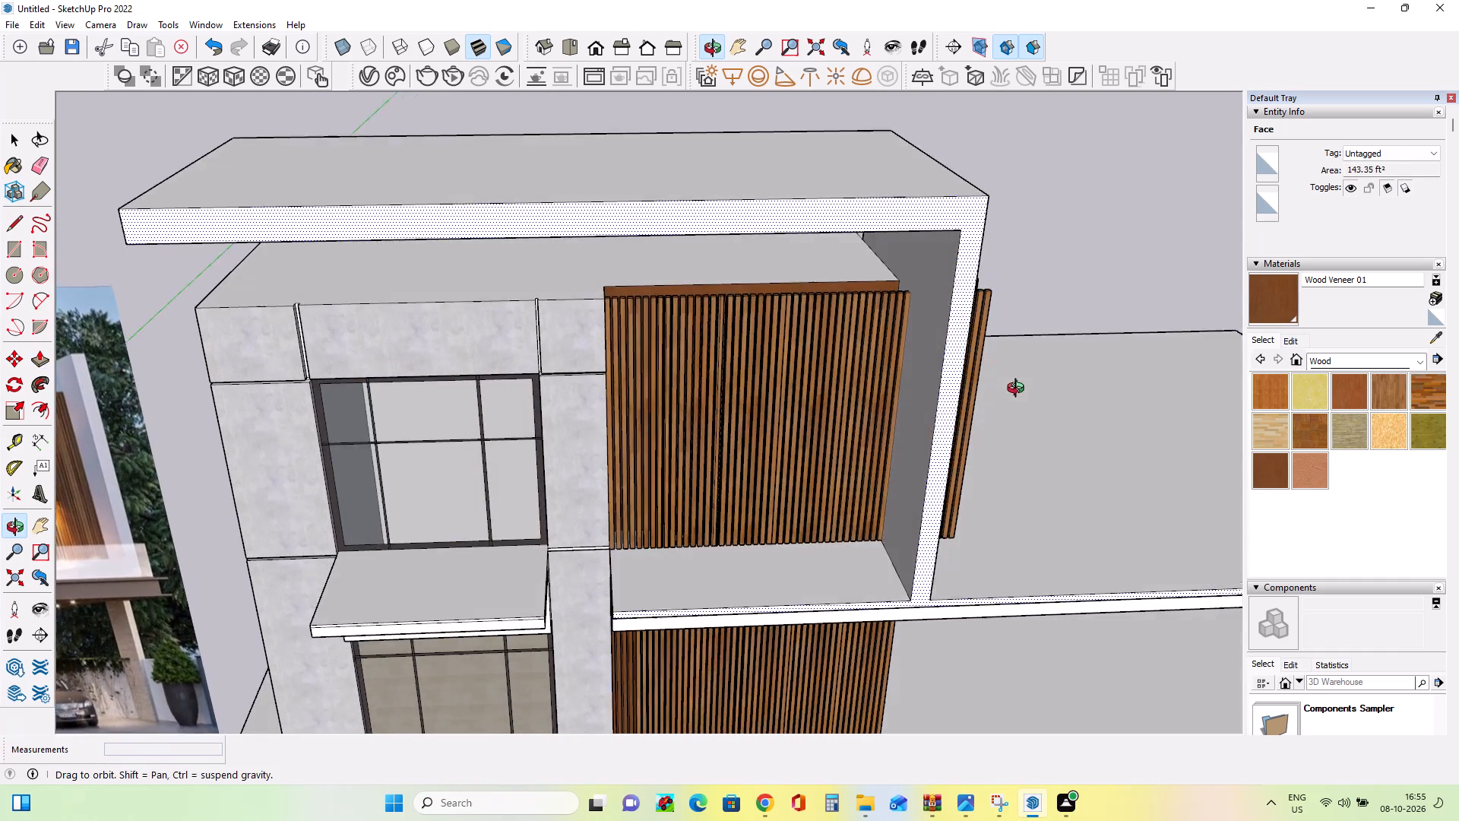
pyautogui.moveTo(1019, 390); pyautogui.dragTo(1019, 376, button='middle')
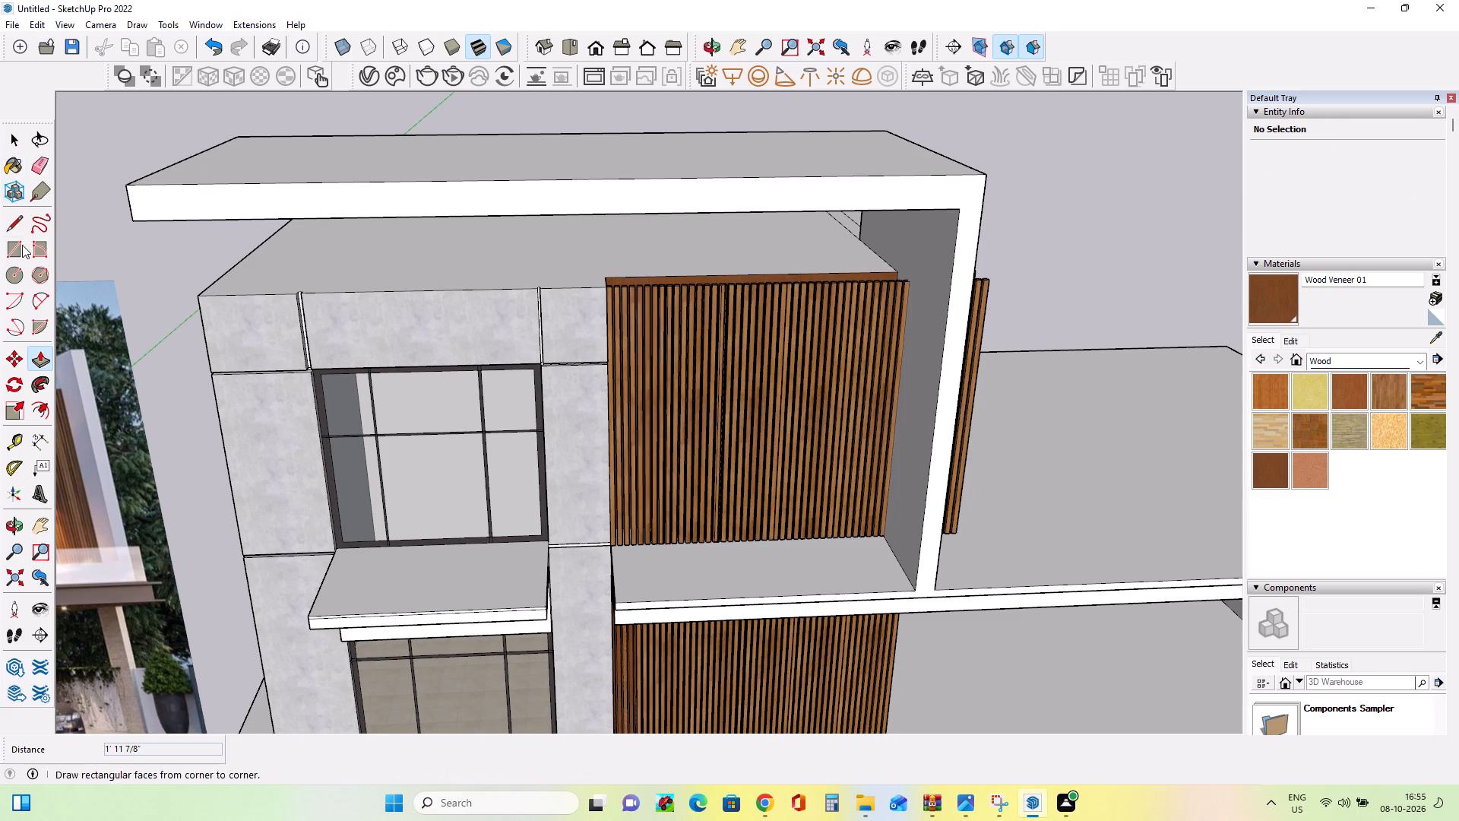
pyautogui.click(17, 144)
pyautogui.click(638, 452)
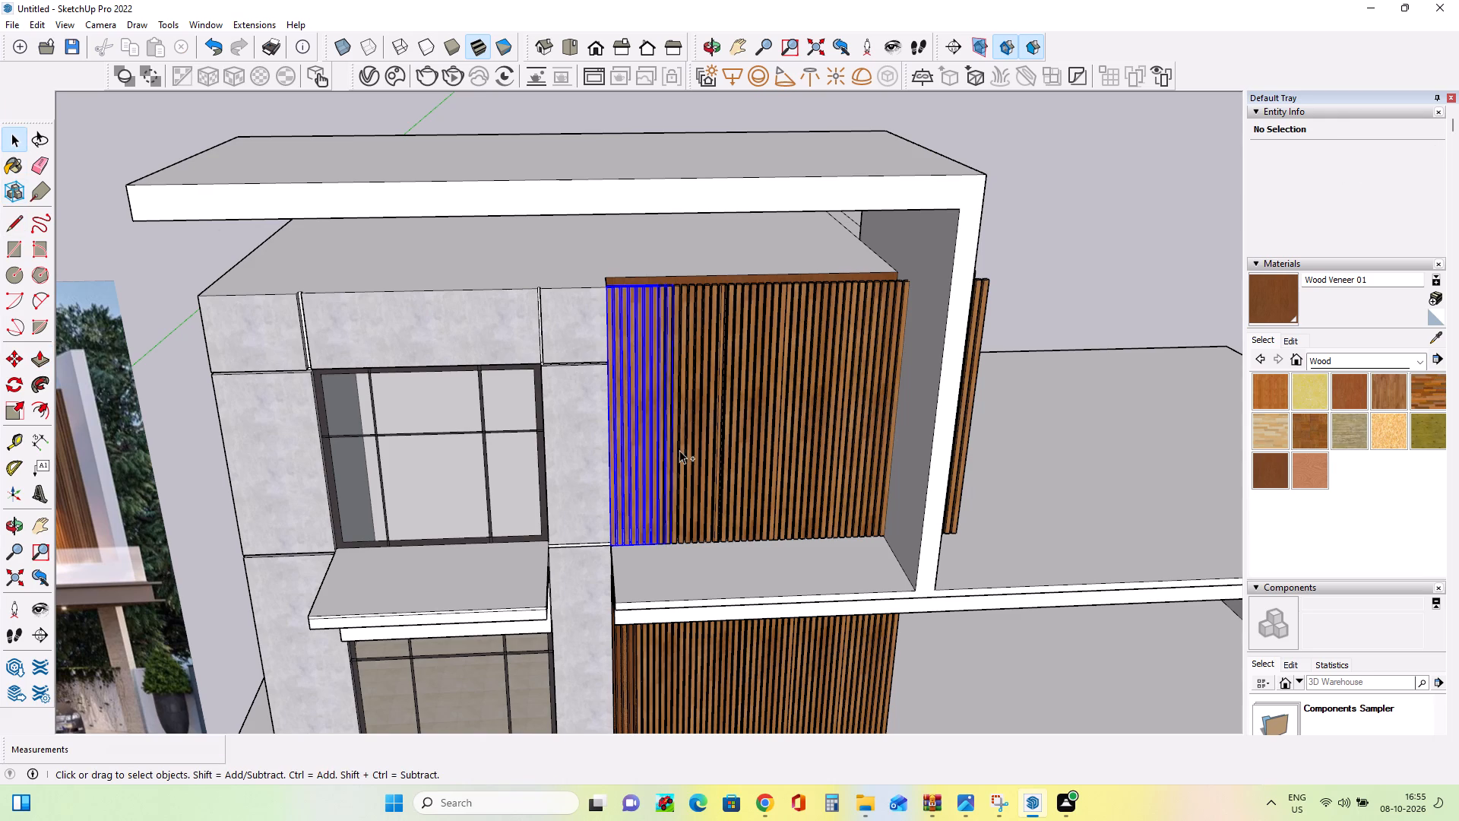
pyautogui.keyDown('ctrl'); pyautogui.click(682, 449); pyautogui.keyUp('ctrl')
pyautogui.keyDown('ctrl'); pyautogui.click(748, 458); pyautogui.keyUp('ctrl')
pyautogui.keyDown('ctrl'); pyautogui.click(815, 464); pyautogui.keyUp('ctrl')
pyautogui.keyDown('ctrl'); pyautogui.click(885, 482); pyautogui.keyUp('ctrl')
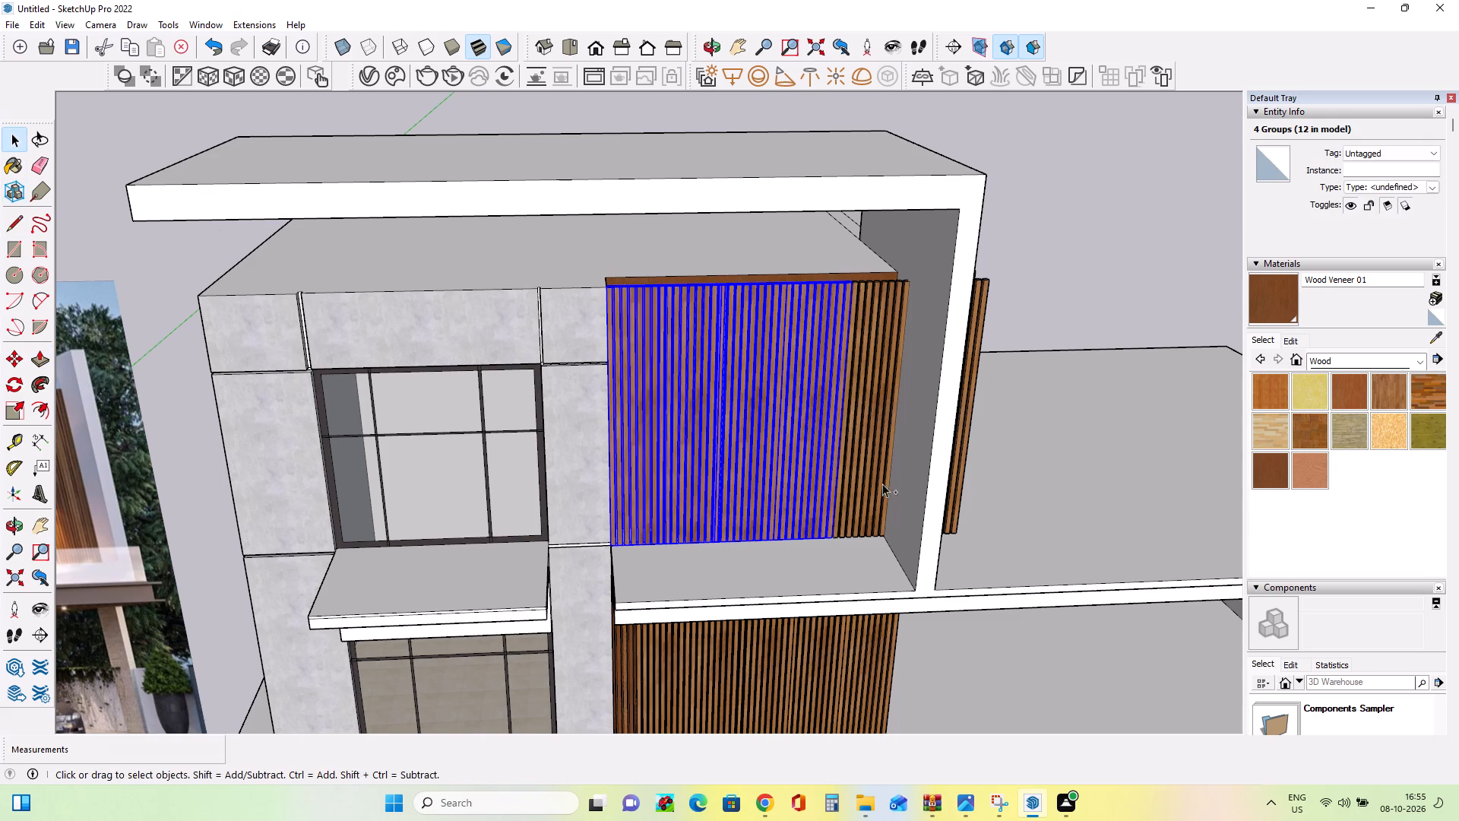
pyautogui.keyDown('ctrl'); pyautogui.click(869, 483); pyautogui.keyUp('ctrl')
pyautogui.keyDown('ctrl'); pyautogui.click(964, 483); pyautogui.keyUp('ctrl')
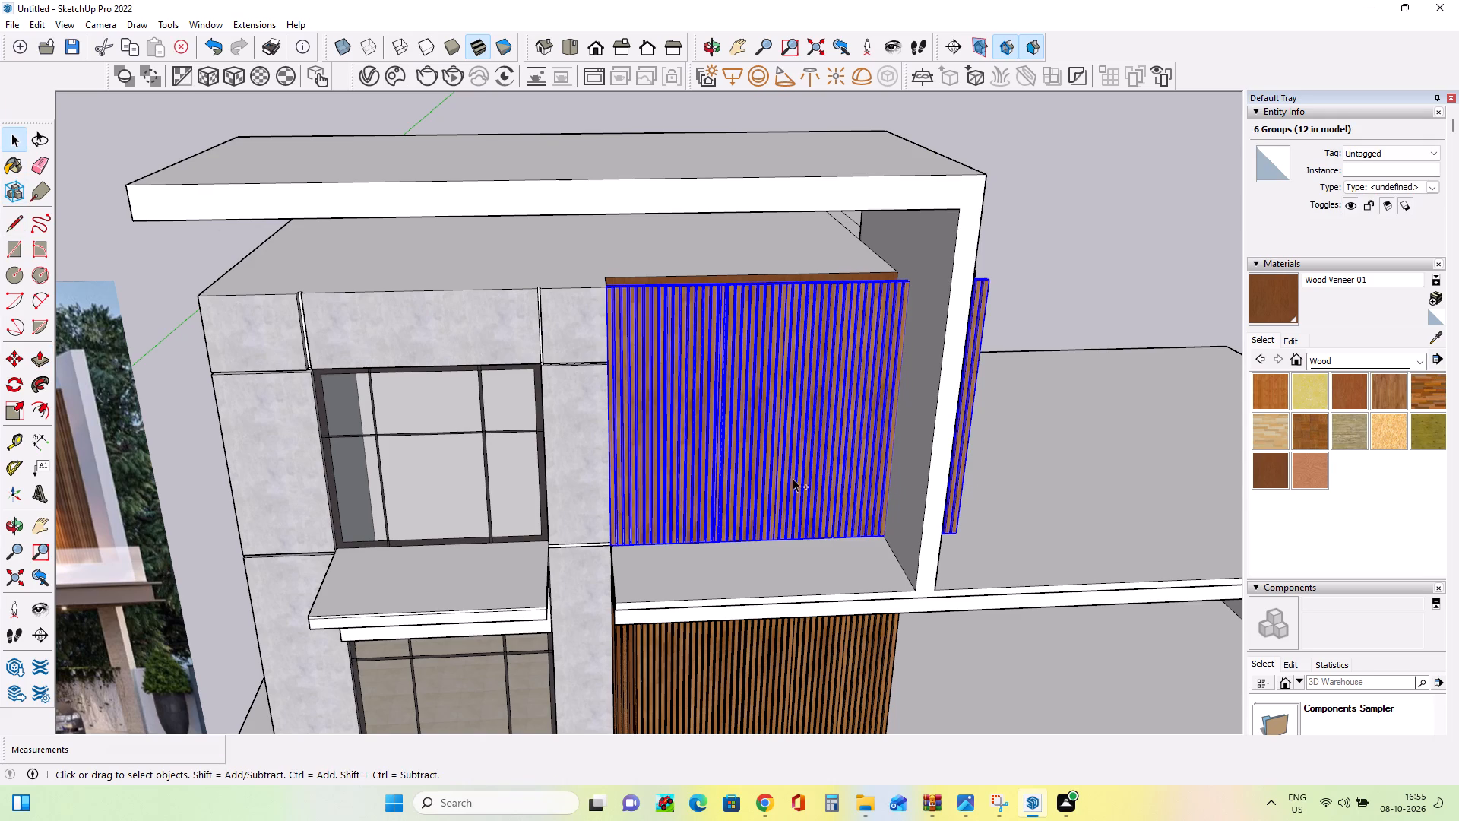
# Push the wood-faced wall behind the upper-floor slats back by another 3' 5 5/16".
pyautogui.keyDown('ctrl'); pyautogui.moveTo(793, 478); pyautogui.dragTo(827, 488, button='middle'); pyautogui.keyUp('ctrl')
pyautogui.moveTo(775, 521); pyautogui.dragTo(688, 496, button='middle')
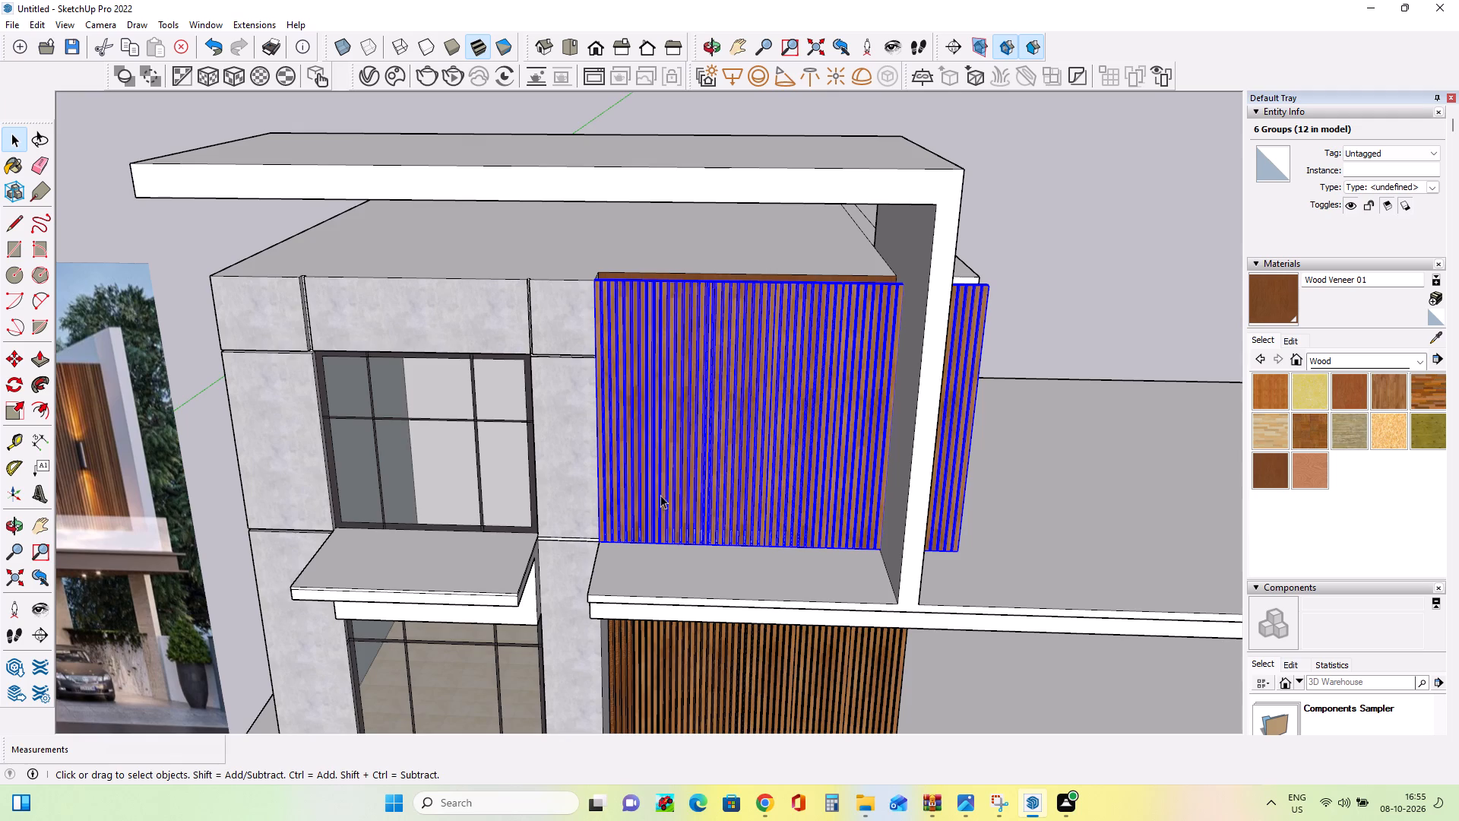
pyautogui.moveTo(654, 487); pyautogui.dragTo(669, 442, button='middle')
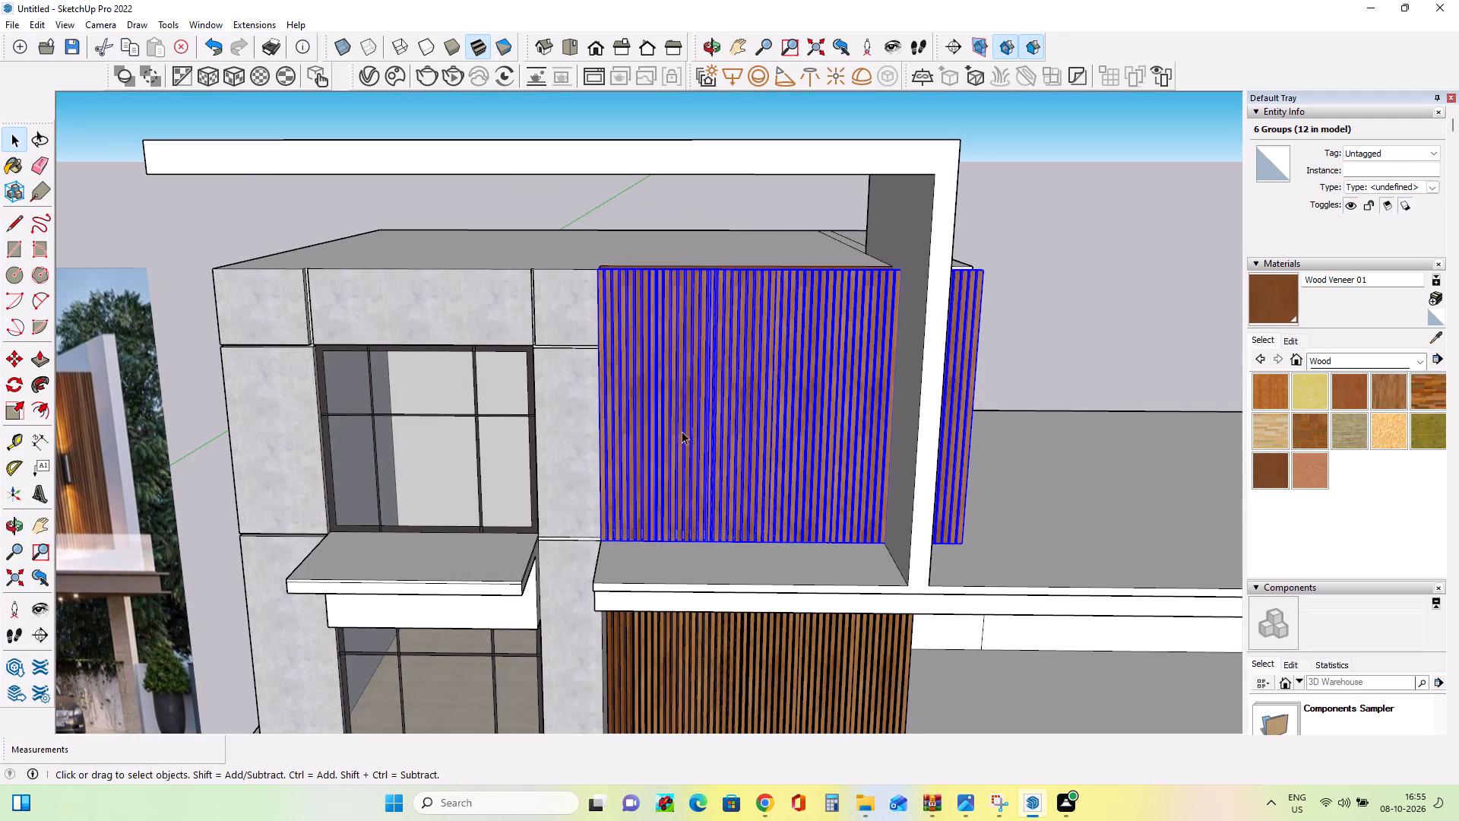
pyautogui.moveTo(717, 290); pyautogui.dragTo(721, 359, button='middle')
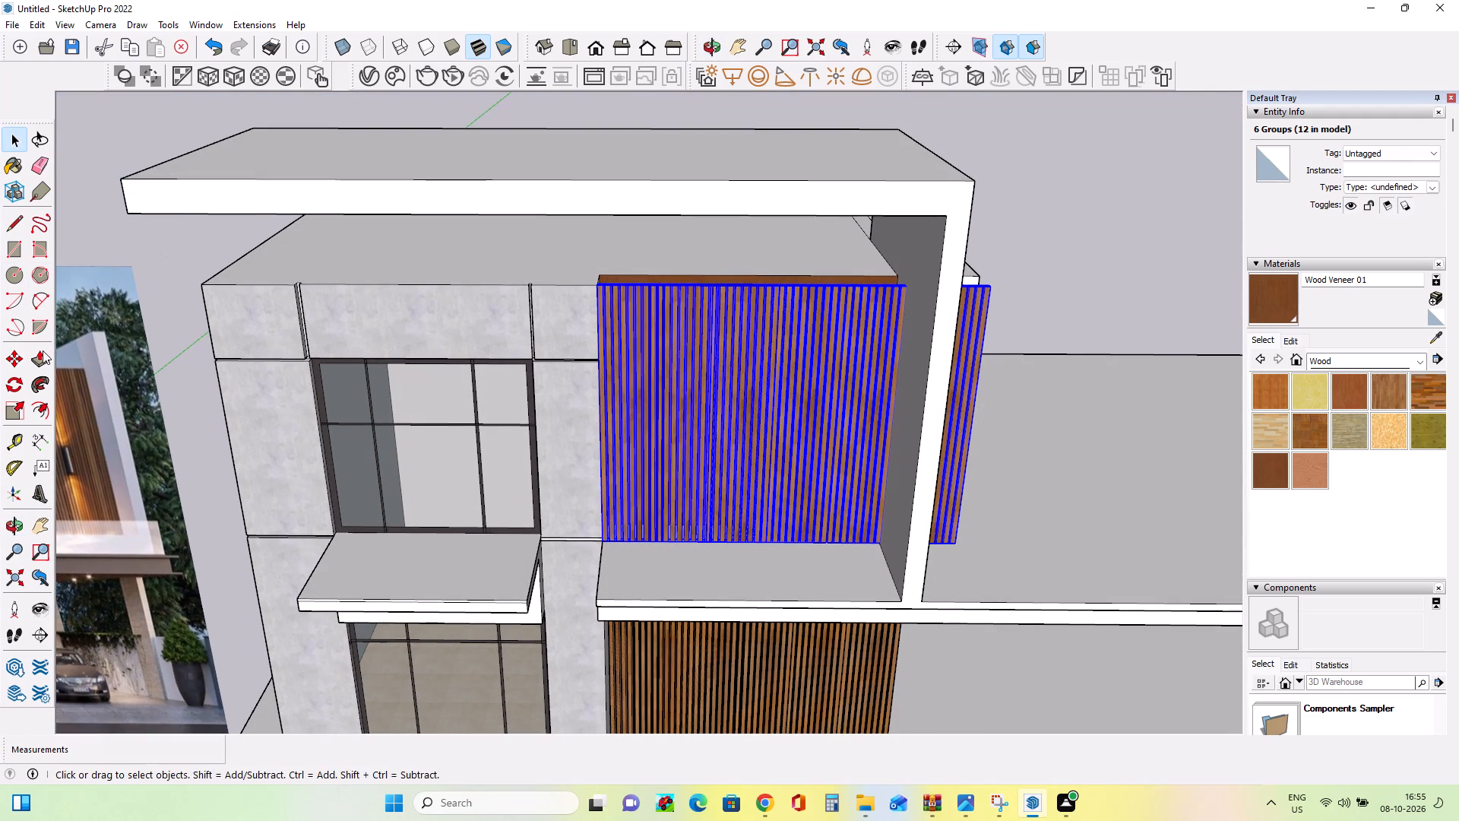
pyautogui.click(43, 353)
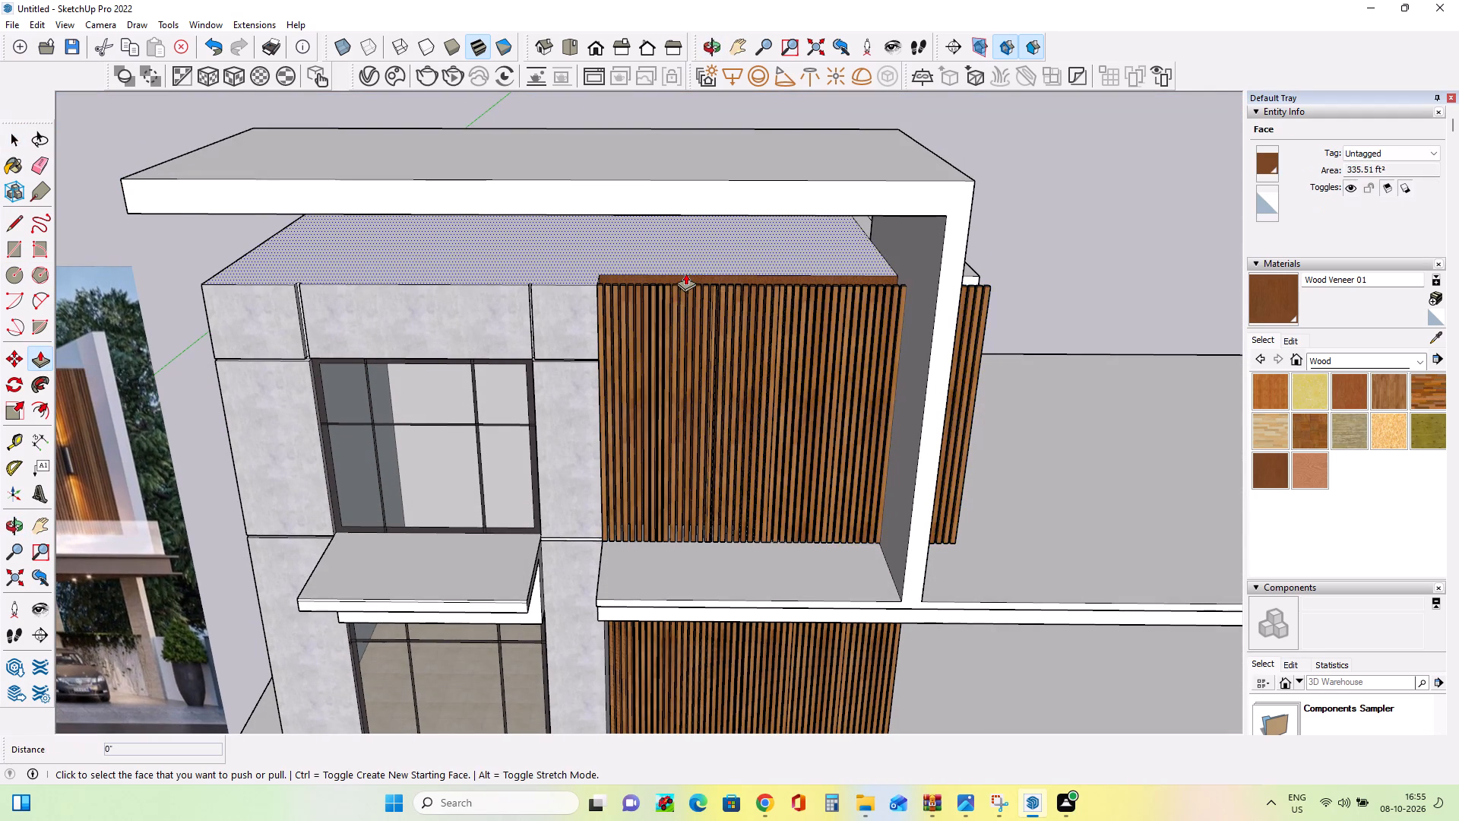
pyautogui.click(688, 276)
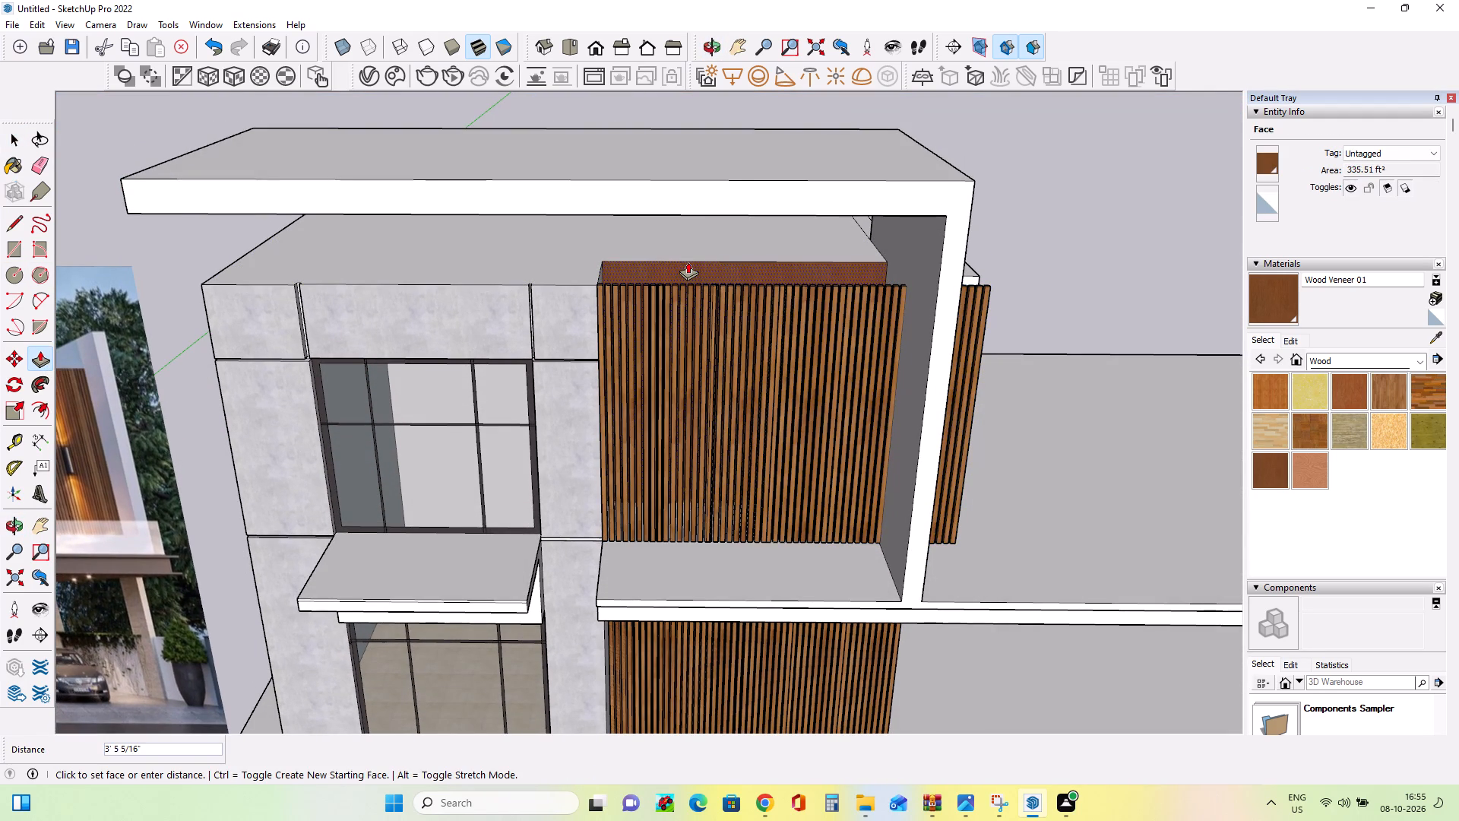
pyautogui.click(688, 262)
# Push the outer wall's front face back another 3' 5 5/16", aligning it with the recessed wood-faced wall.
pyautogui.moveTo(912, 382); pyautogui.dragTo(603, 420, button='middle')
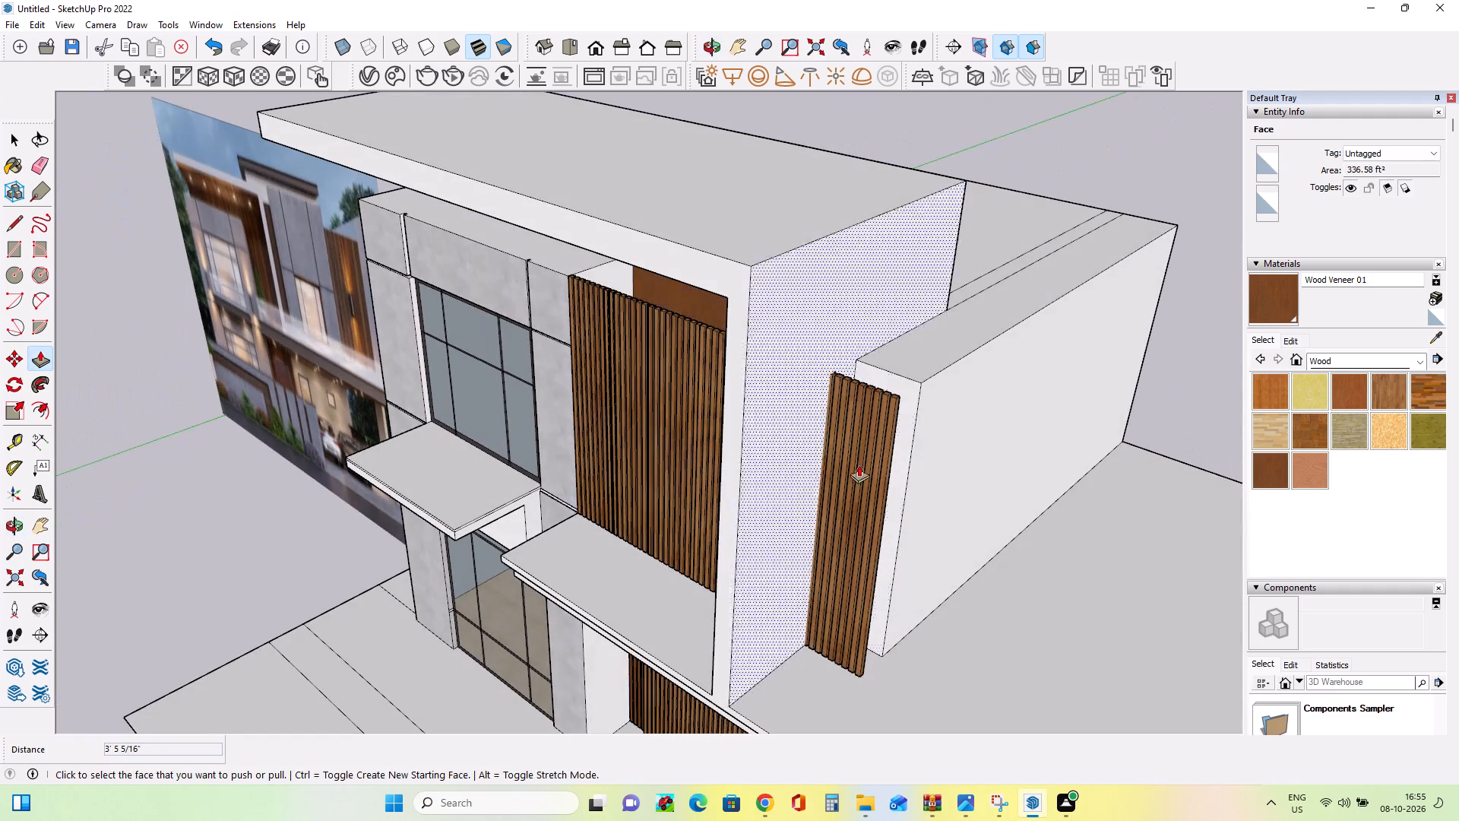
pyautogui.click(910, 397)
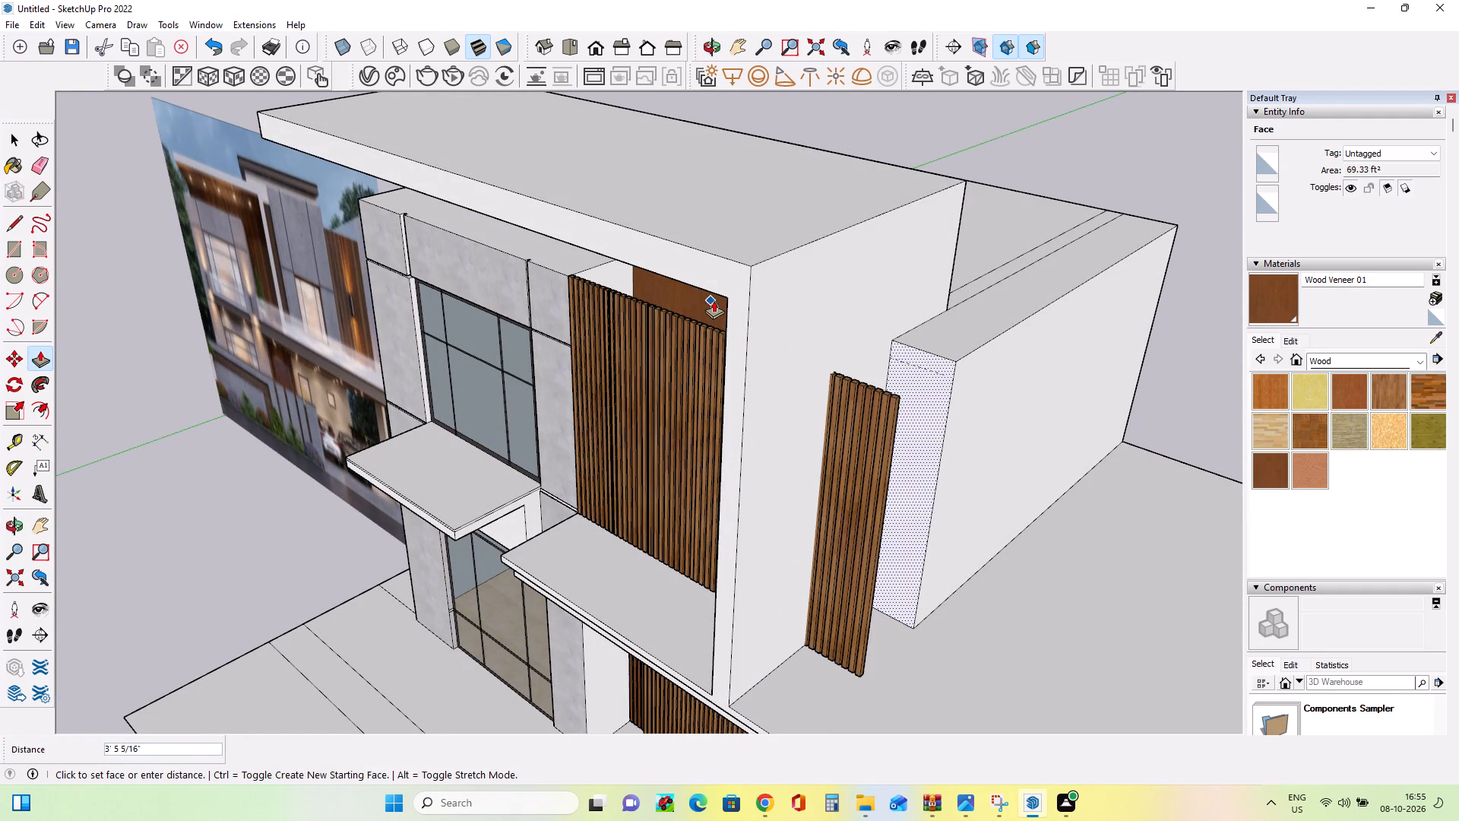
pyautogui.click(714, 300)
# Move the six upper-floor wood slat groups, inside and outside the frame, back 4' 11 7/16" onto the recessed walls.
pyautogui.moveTo(812, 539); pyautogui.dragTo(1030, 483, button='middle')
pyautogui.scroll(-3, 759, 468)
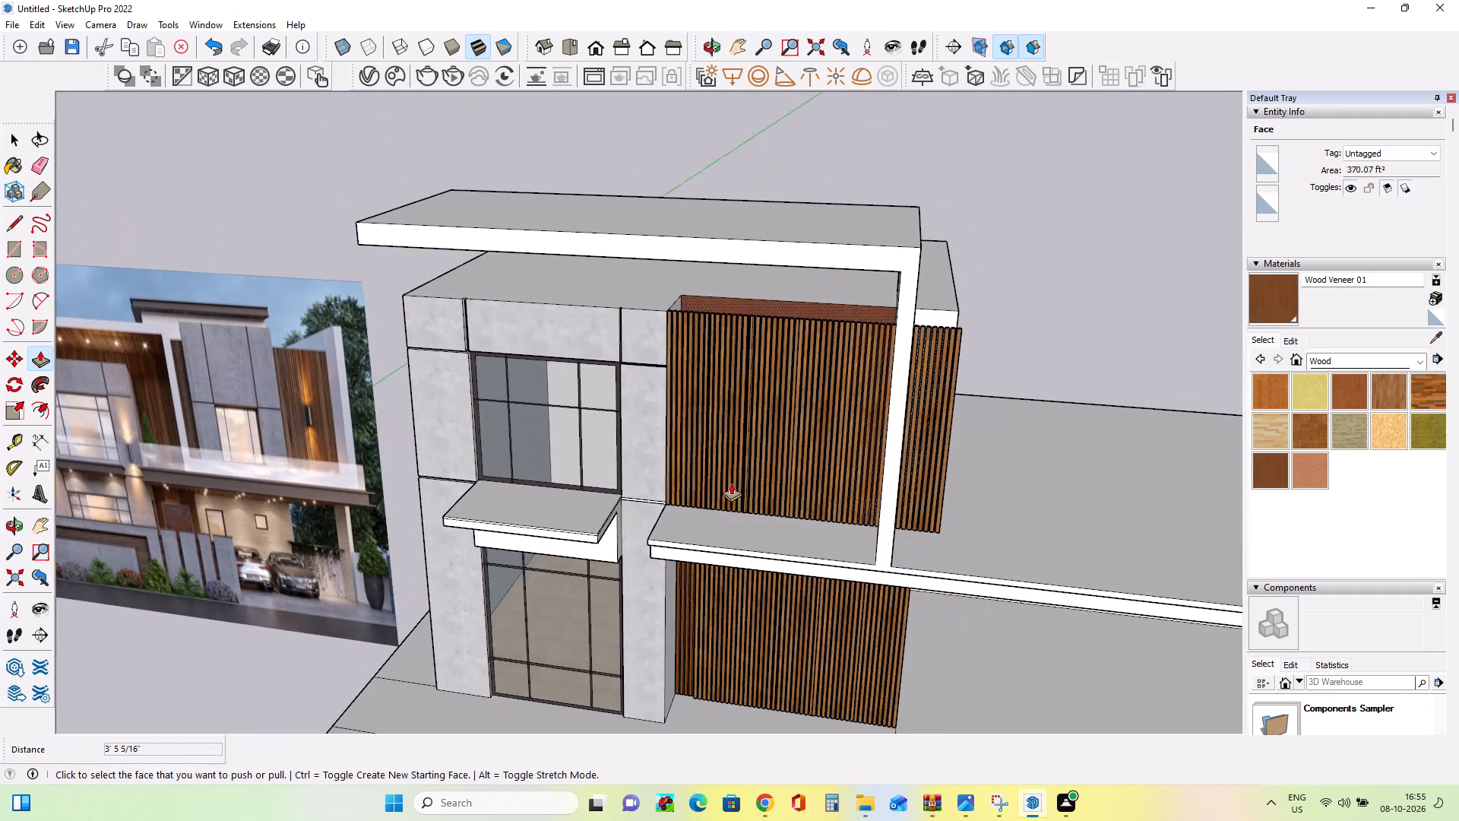
pyautogui.moveTo(732, 483); pyautogui.dragTo(835, 483, button='middle')
pyautogui.click(12, 141)
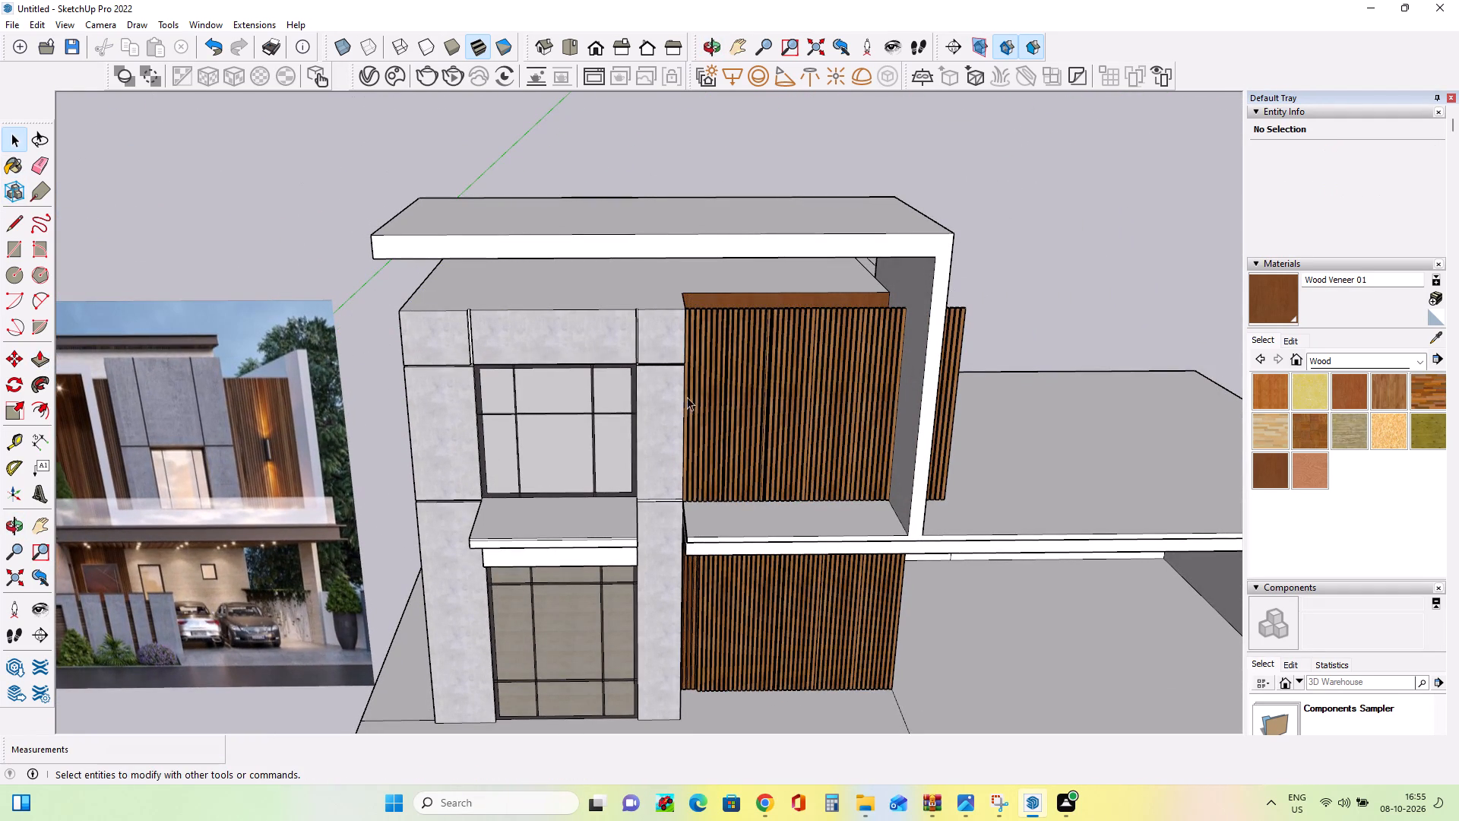
pyautogui.click(702, 400)
pyautogui.keyDown('ctrl'); pyautogui.click(755, 414); pyautogui.keyUp('ctrl')
pyautogui.keyDown('ctrl'); pyautogui.click(743, 418); pyautogui.keyUp('ctrl')
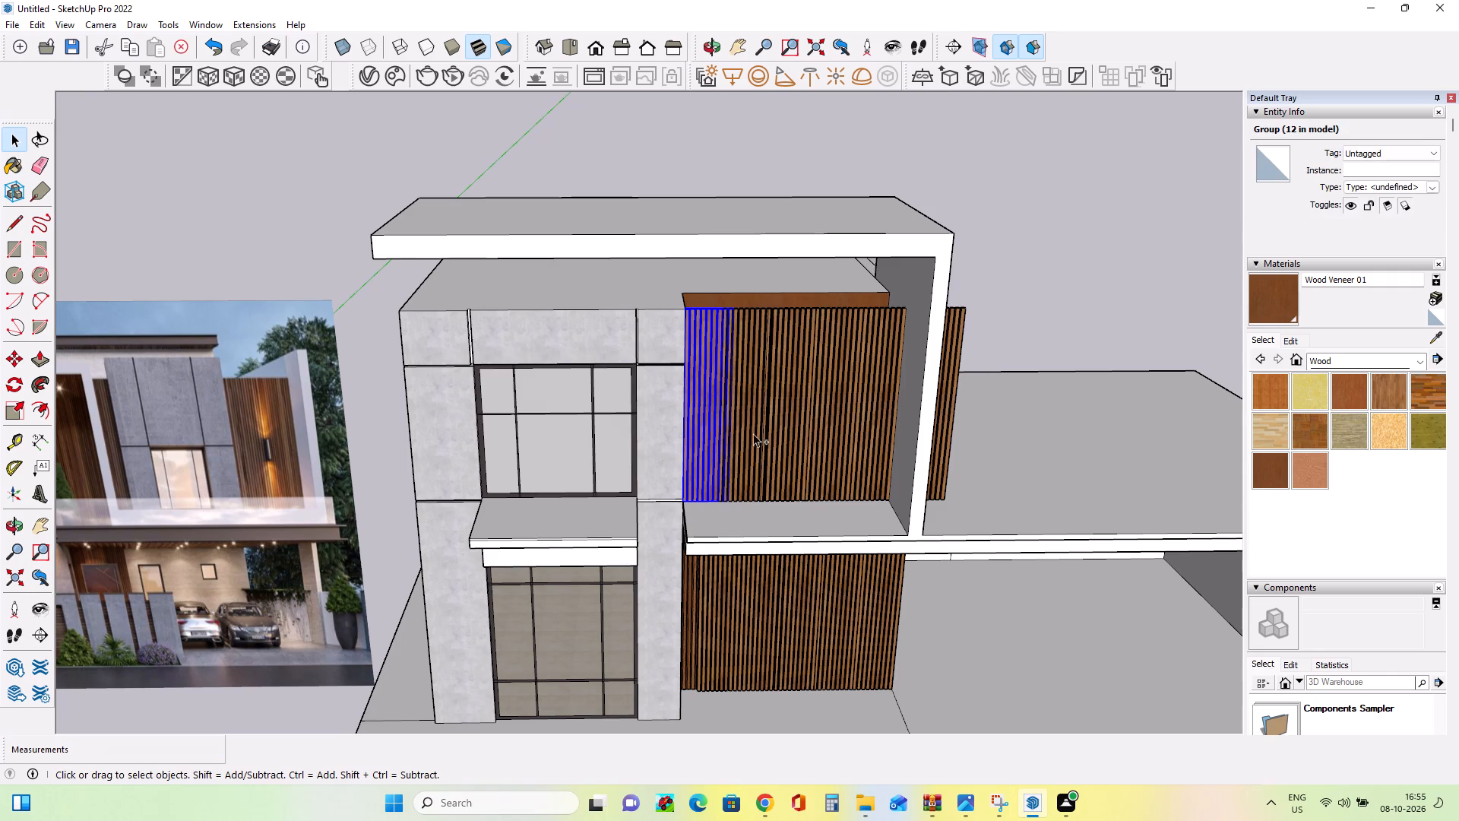
pyautogui.keyDown('ctrl'); pyautogui.click(753, 433); pyautogui.keyUp('ctrl')
pyautogui.keyDown('ctrl'); pyautogui.click(788, 446); pyautogui.keyUp('ctrl')
pyautogui.keyDown('ctrl'); pyautogui.click(818, 448); pyautogui.keyUp('ctrl')
pyautogui.keyDown('ctrl'); pyautogui.click(844, 452); pyautogui.keyUp('ctrl')
pyautogui.keyDown('ctrl'); pyautogui.click(871, 454); pyautogui.keyUp('ctrl')
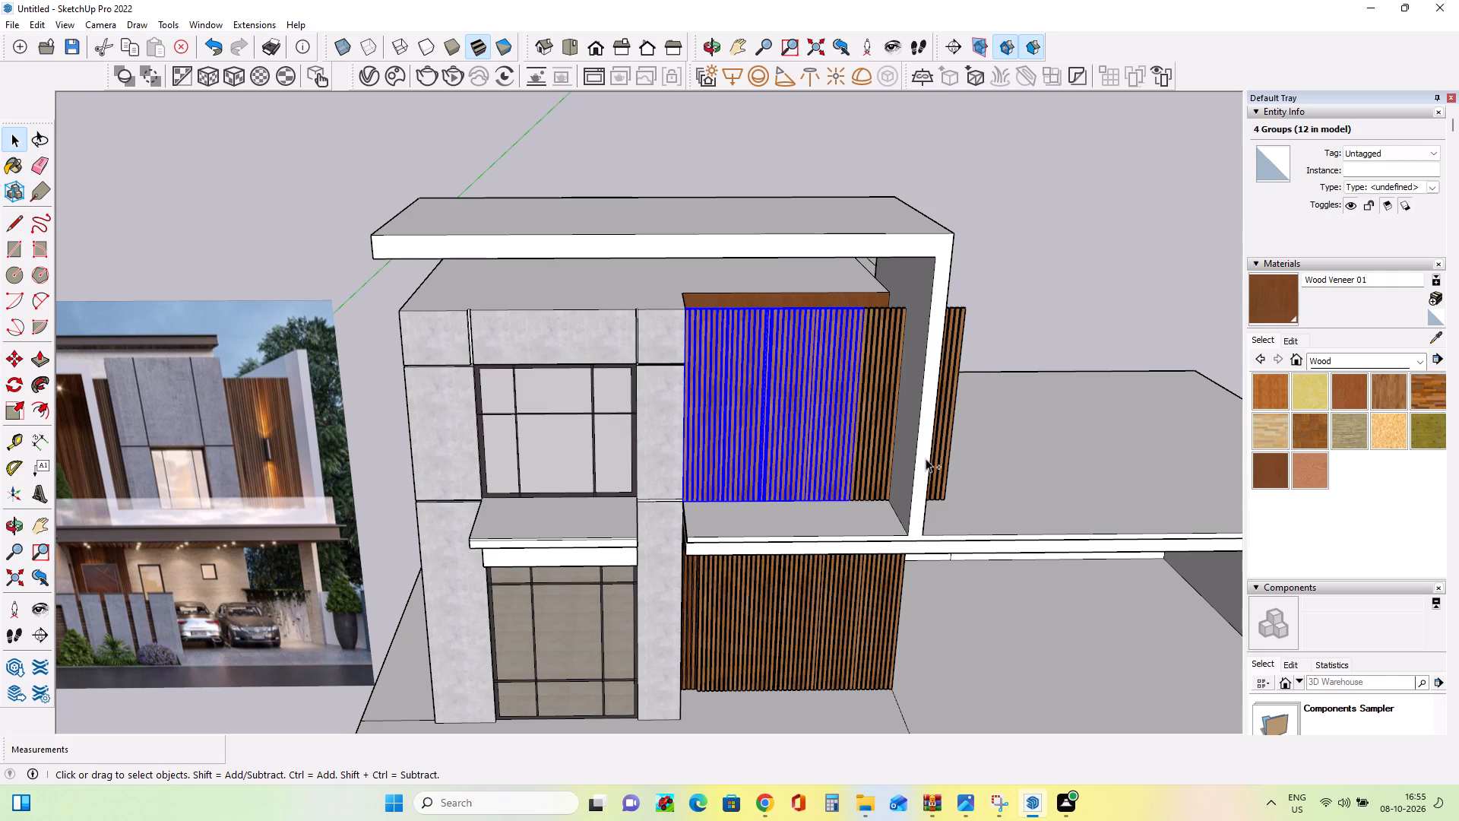
pyautogui.keyDown('ctrl'); pyautogui.click(932, 458); pyautogui.keyUp('ctrl')
pyautogui.keyDown('ctrl'); pyautogui.click(946, 468); pyautogui.keyUp('ctrl')
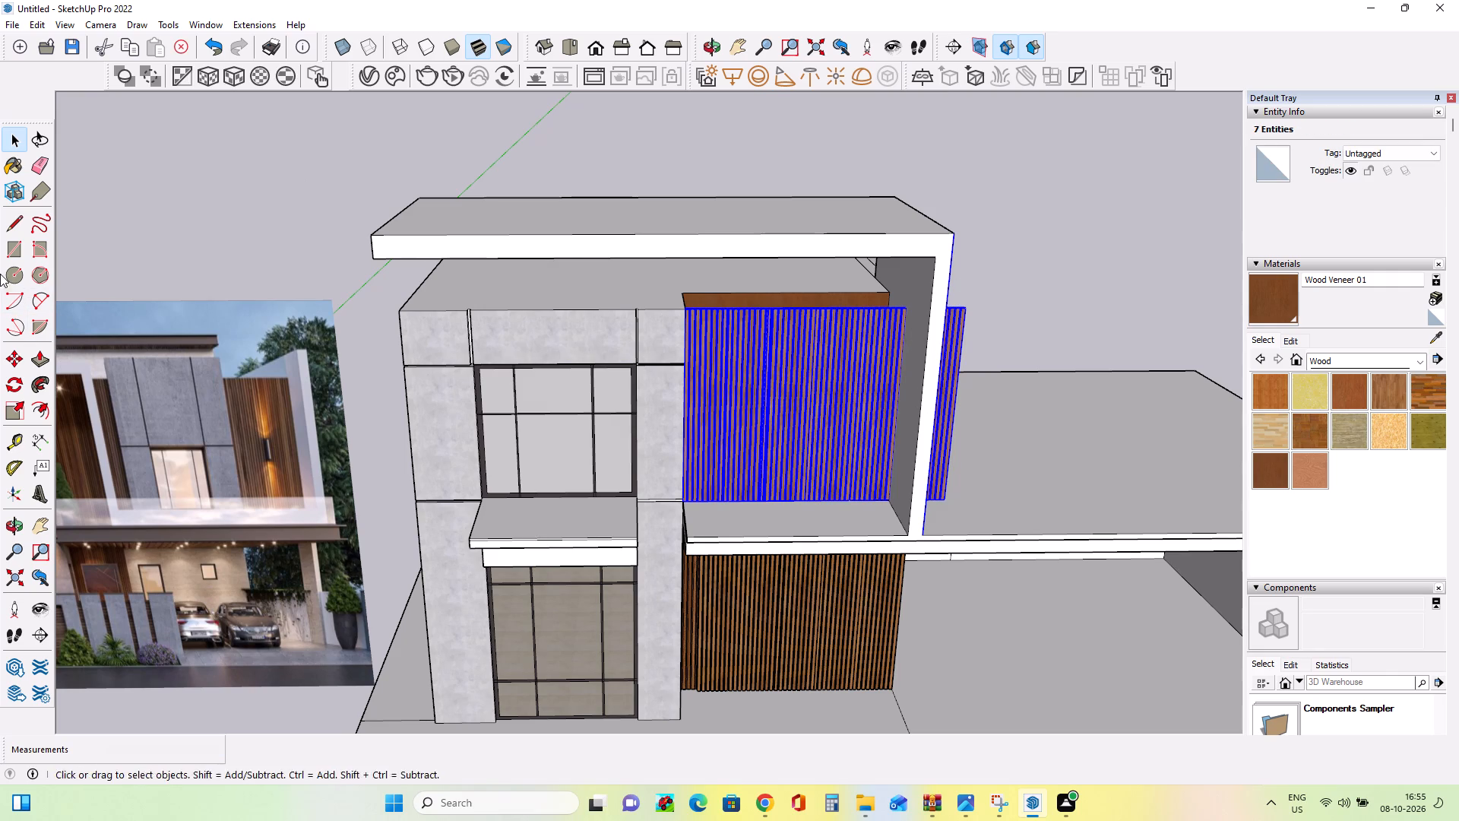
pyautogui.keyDown('shift'); pyautogui.click(15, 149); pyautogui.keyUp('shift')
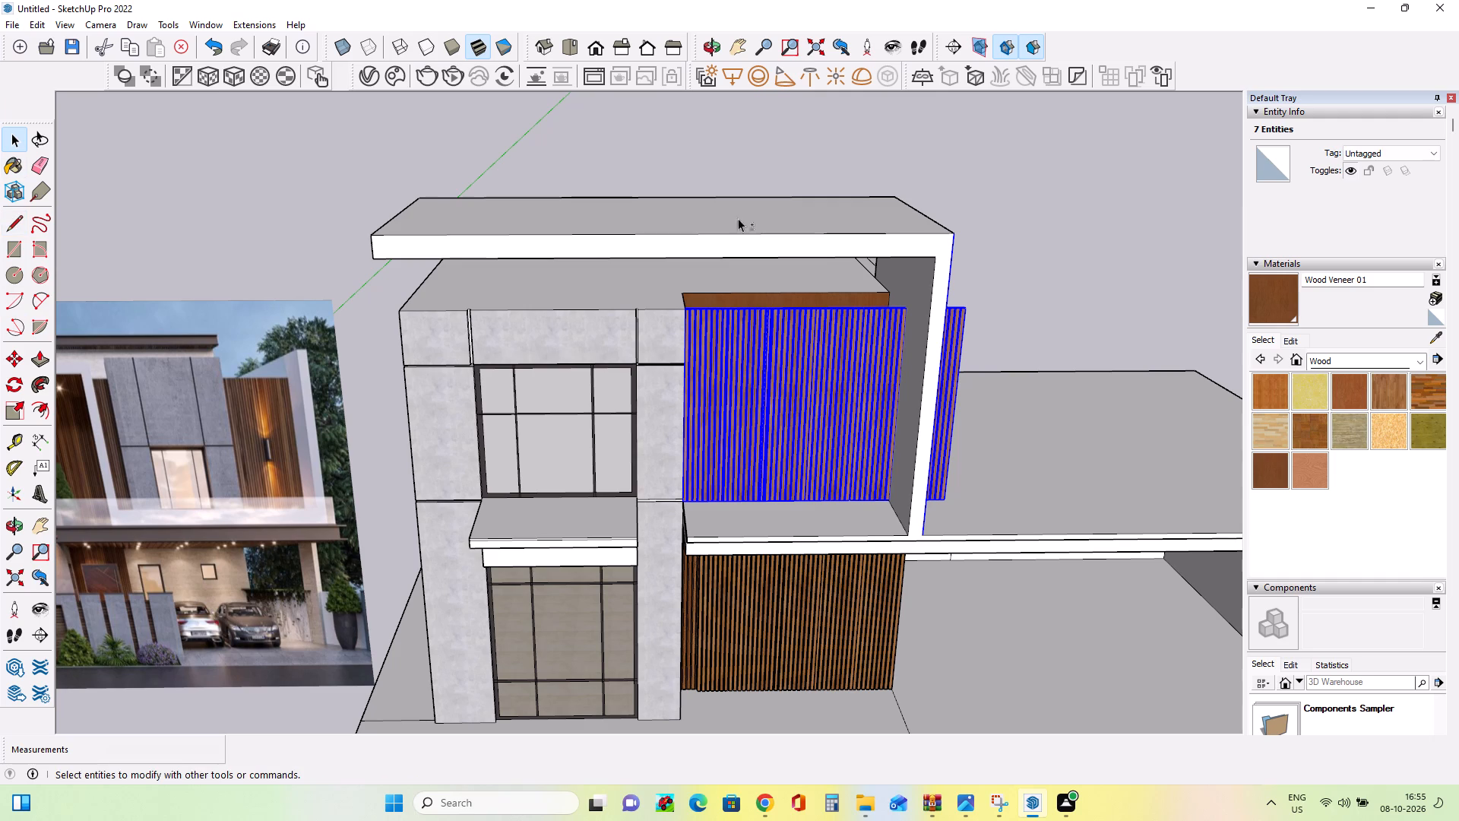
pyautogui.keyDown('shift'); pyautogui.click(938, 379); pyautogui.keyUp('shift')
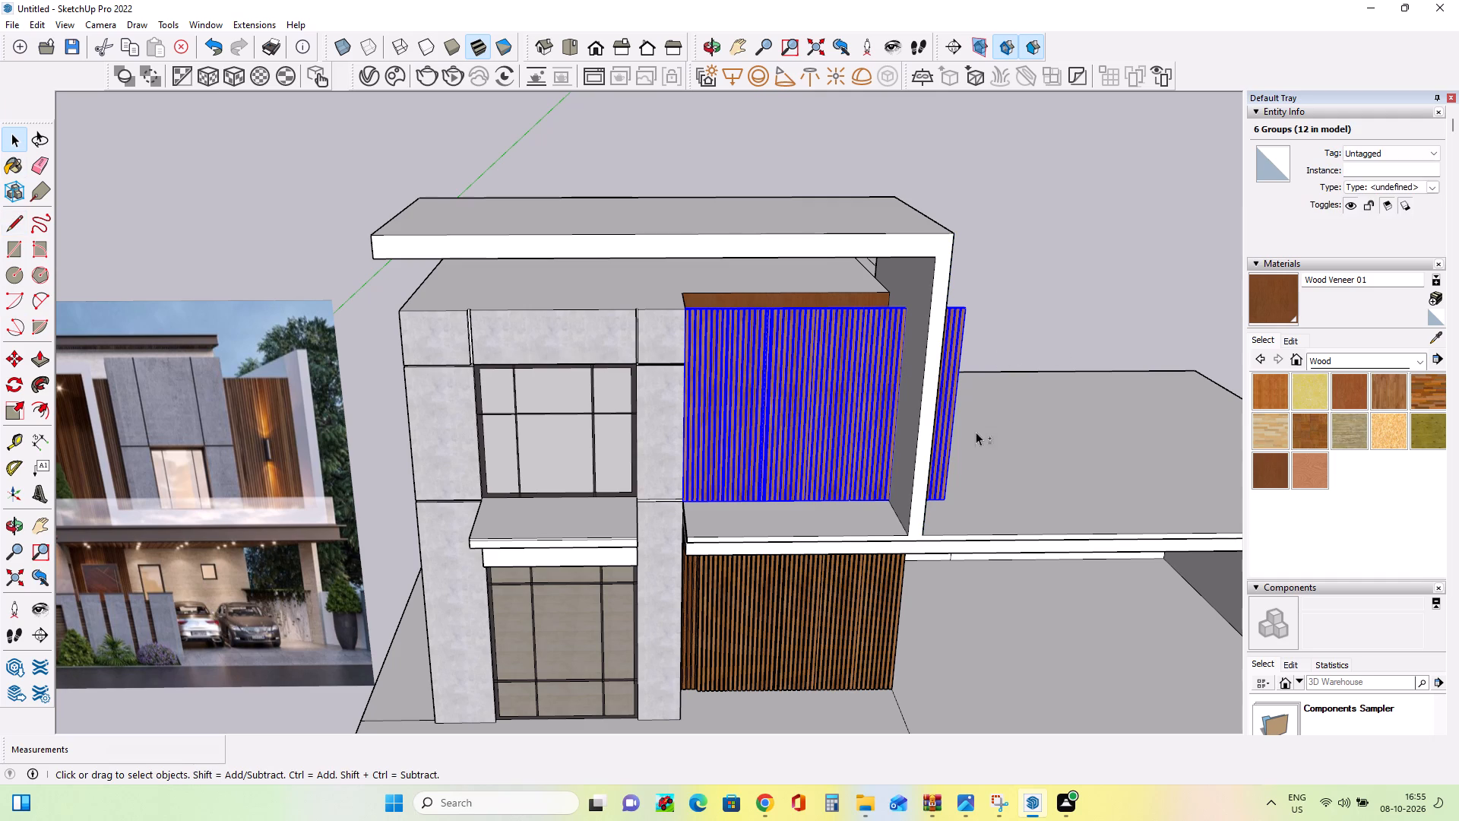
pyautogui.moveTo(980, 434); pyautogui.dragTo(869, 460, button='middle')
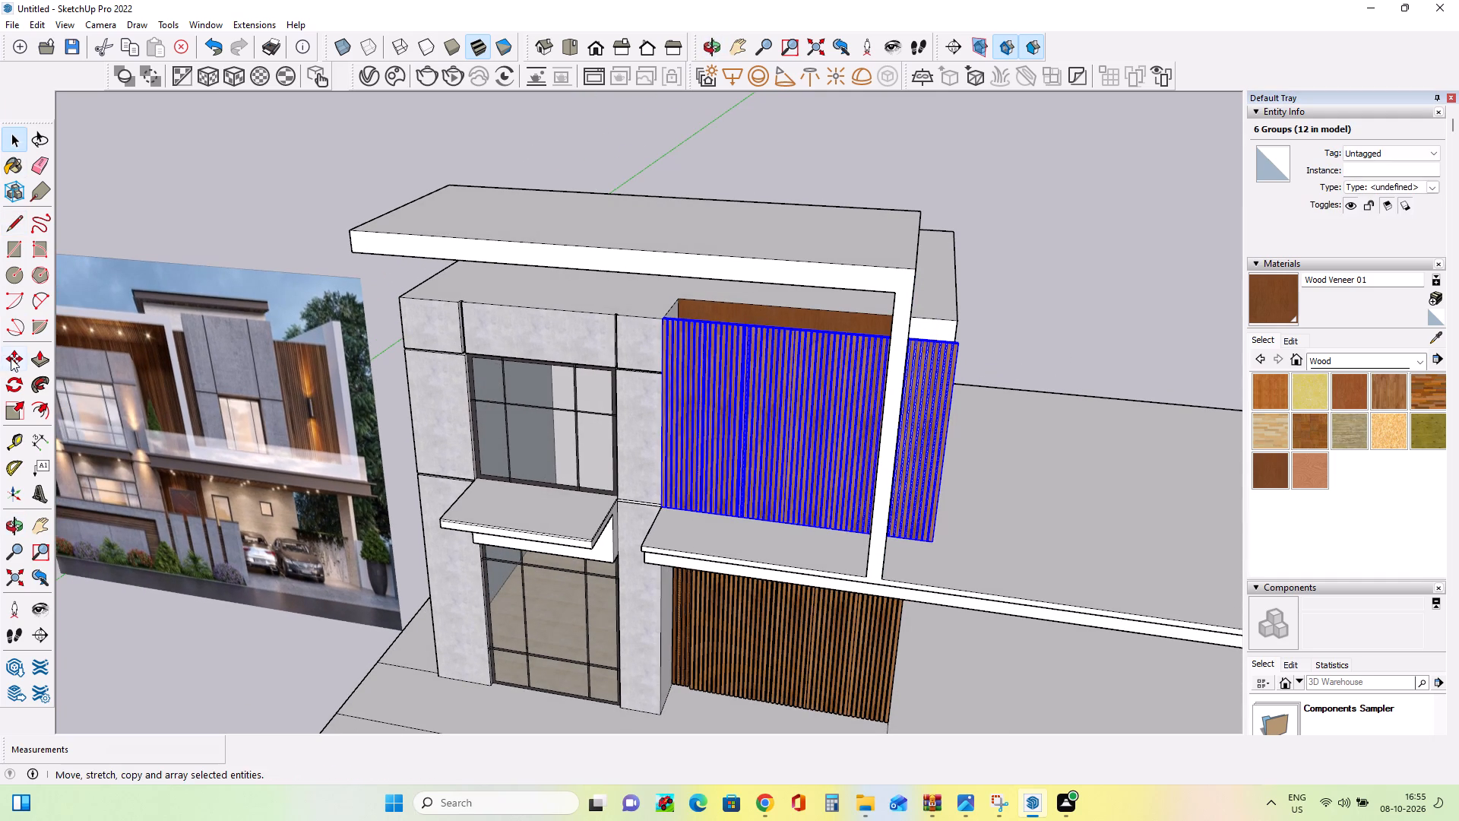
pyautogui.click(11, 358)
pyautogui.click(662, 510)
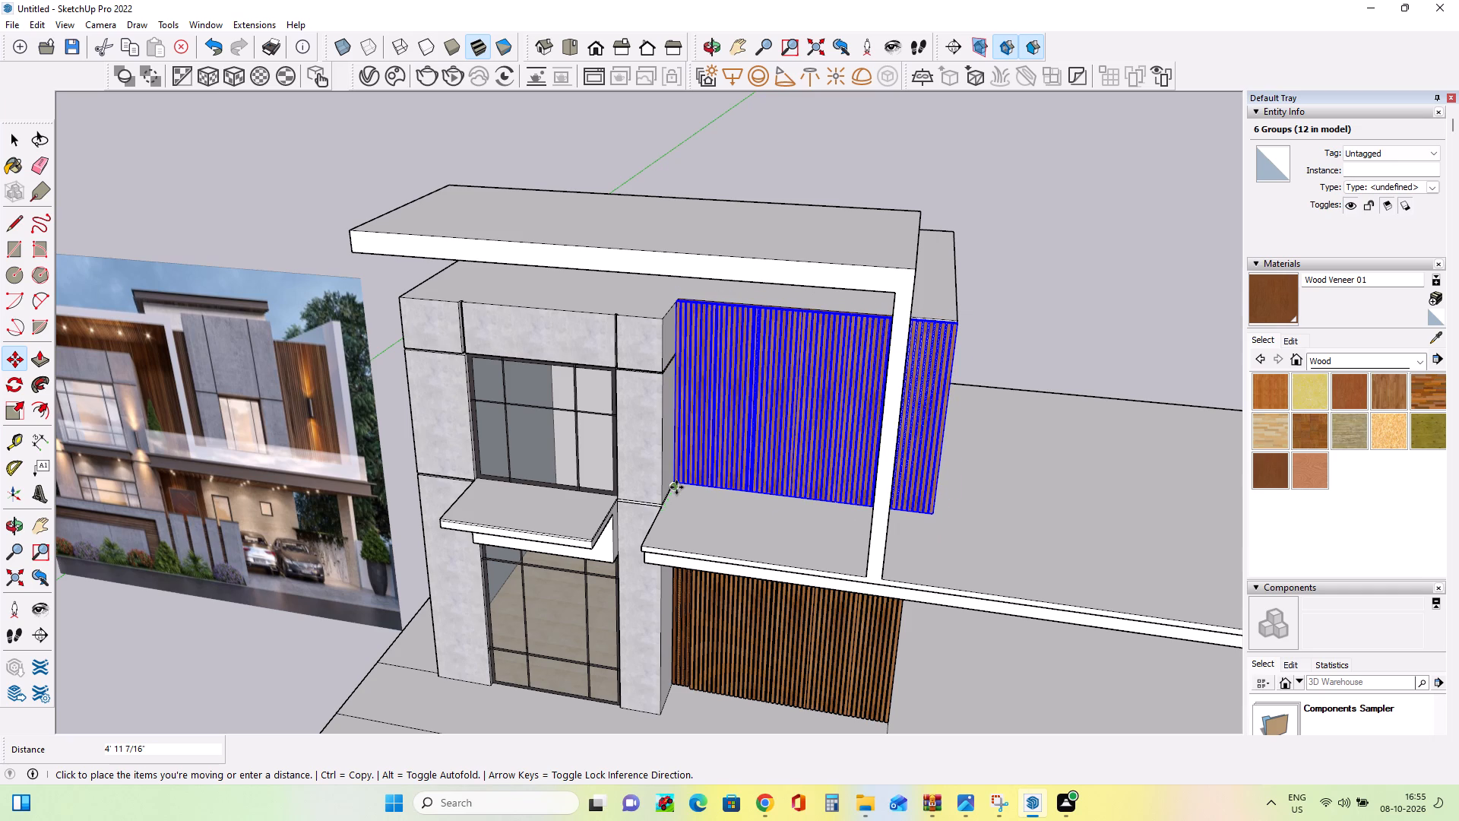
pyautogui.click(677, 487)
# Draw a rectangle about 42' by 32' on the upper-floor roof, from the slat wall's outer front corner to the opposite rear corner.
pyautogui.moveTo(758, 572); pyautogui.dragTo(770, 573, button='middle')
pyautogui.moveTo(776, 572); pyautogui.dragTo(859, 492, button='middle')
pyautogui.scroll(-1, 802, 562)
pyautogui.scroll(-2, 859, 492)
pyautogui.scroll(4, 749, 337)
pyautogui.middleClick(749, 337)
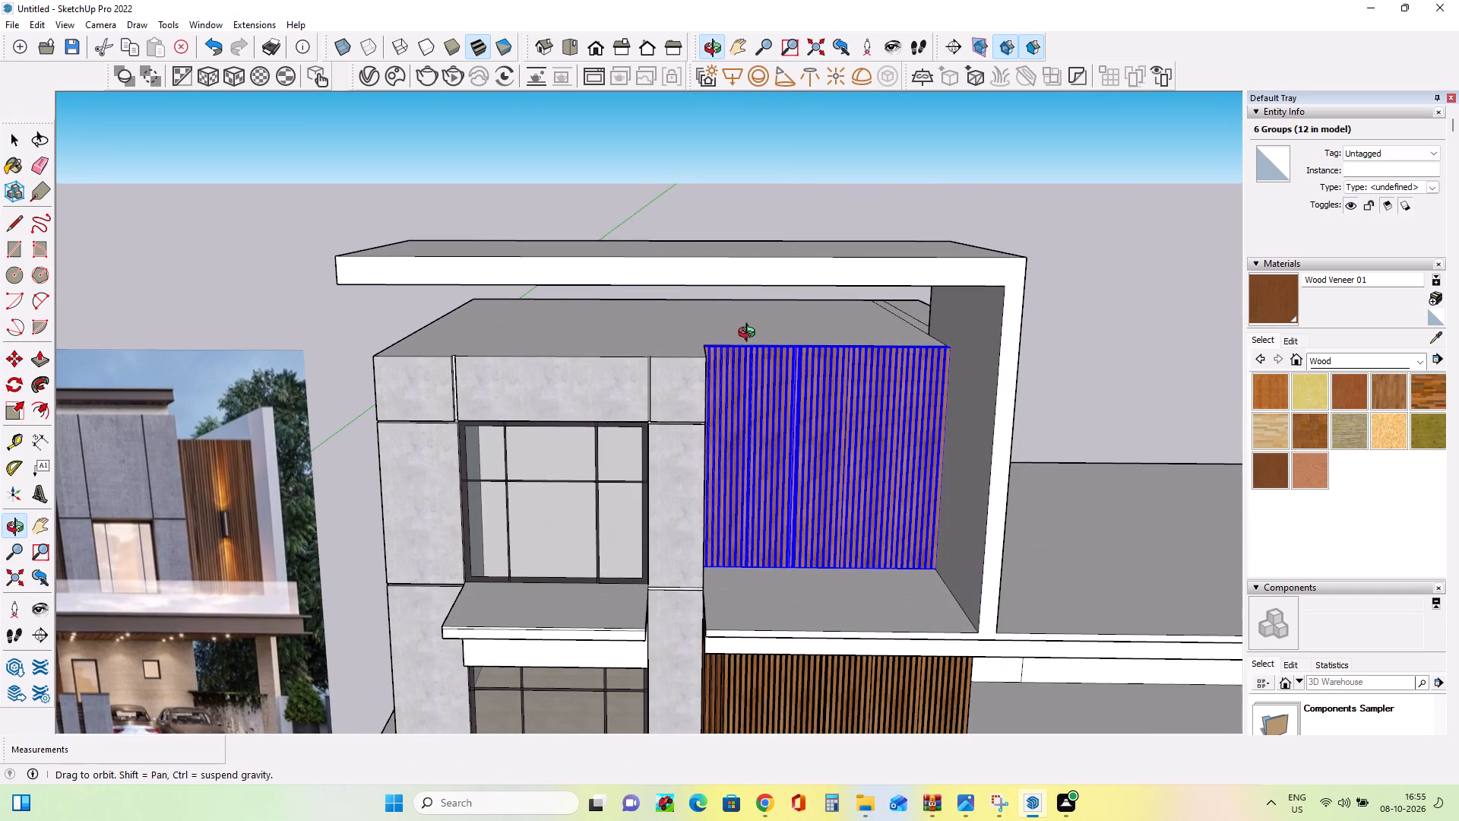
pyautogui.scroll(3, 746, 328)
pyautogui.scroll(-1, 746, 328)
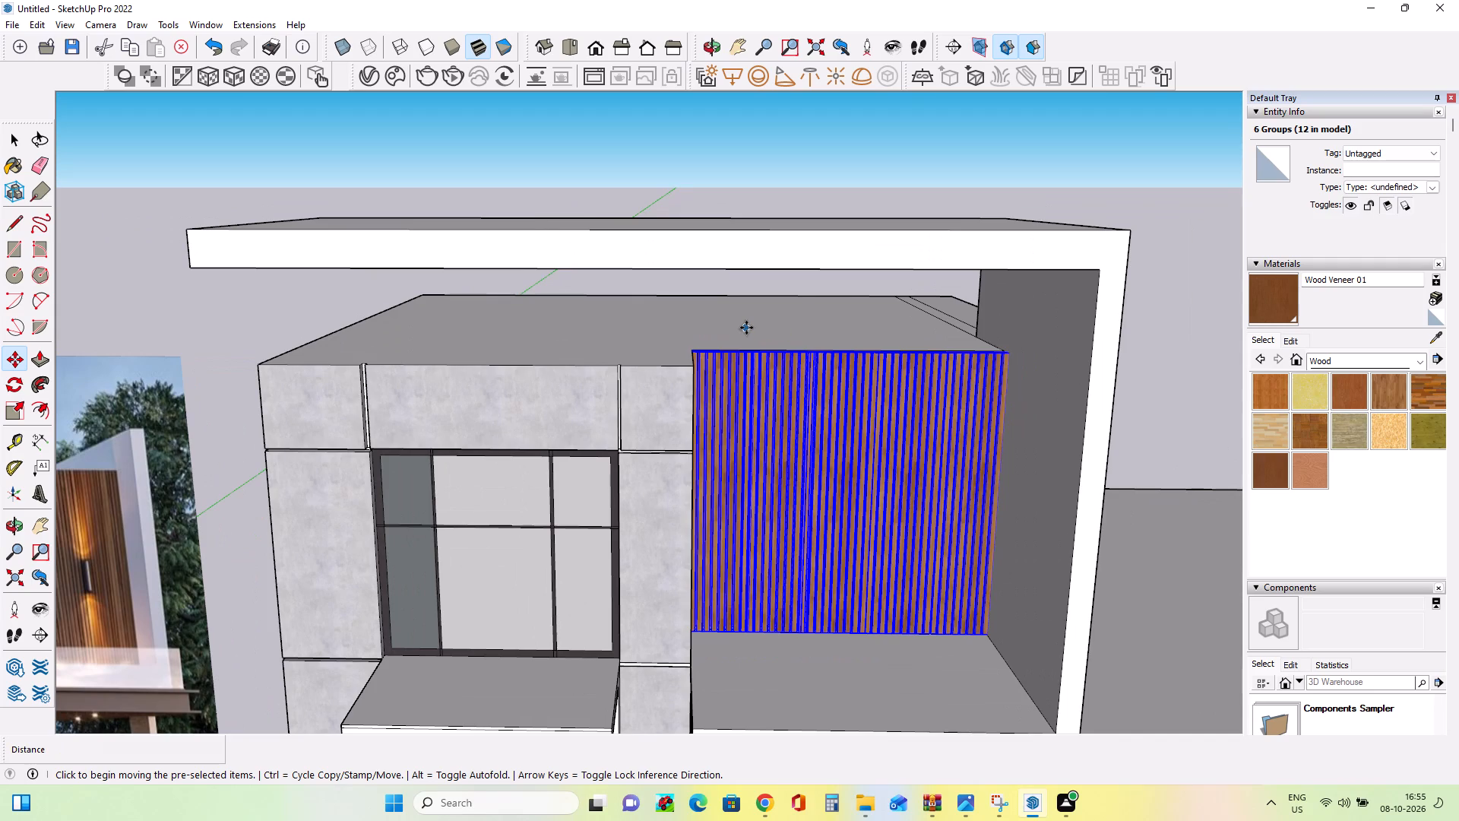
pyautogui.scroll(-2, 746, 328)
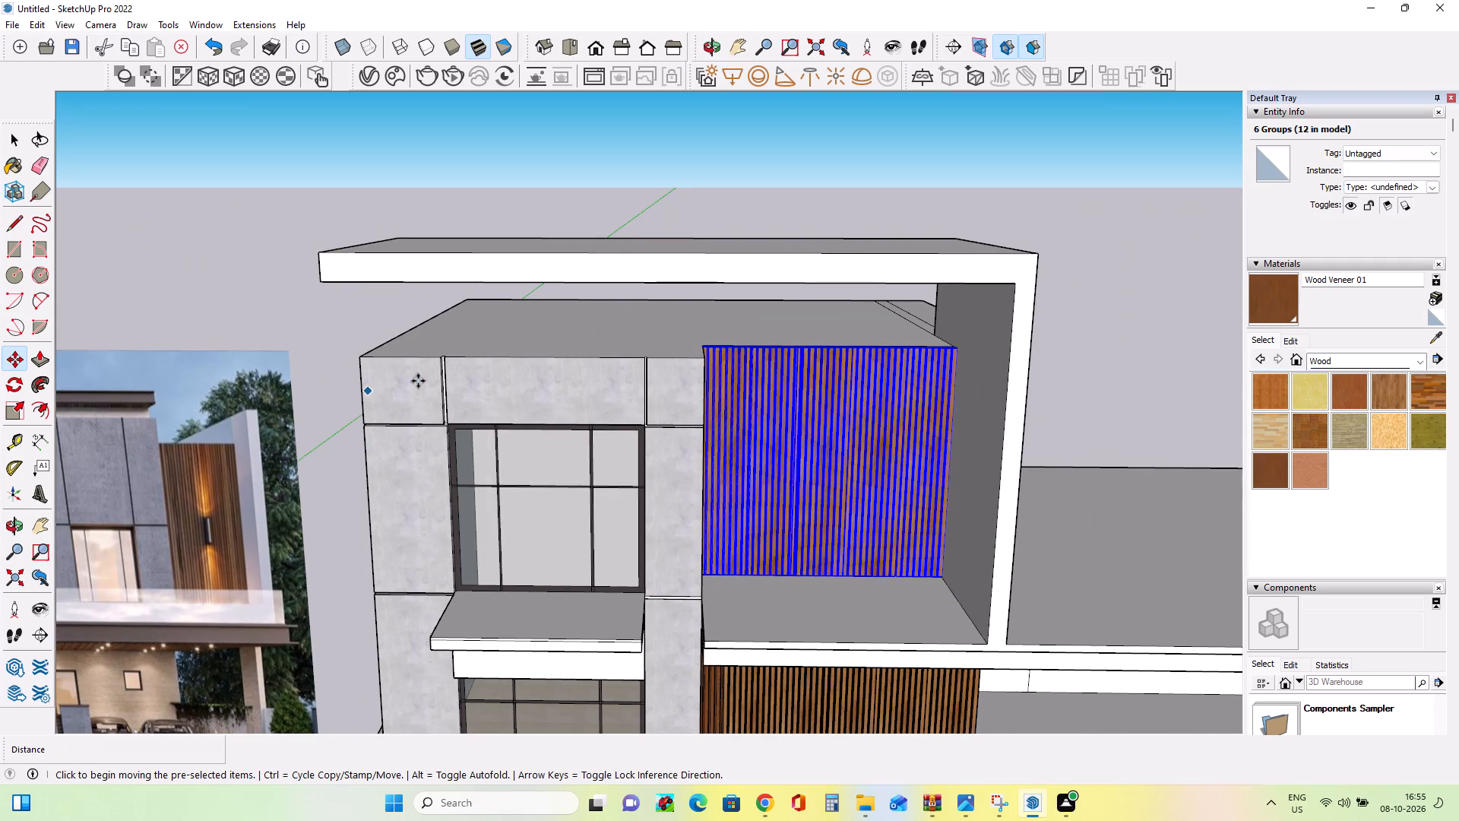
pyautogui.scroll(-2, 418, 381)
pyautogui.click(39, 353)
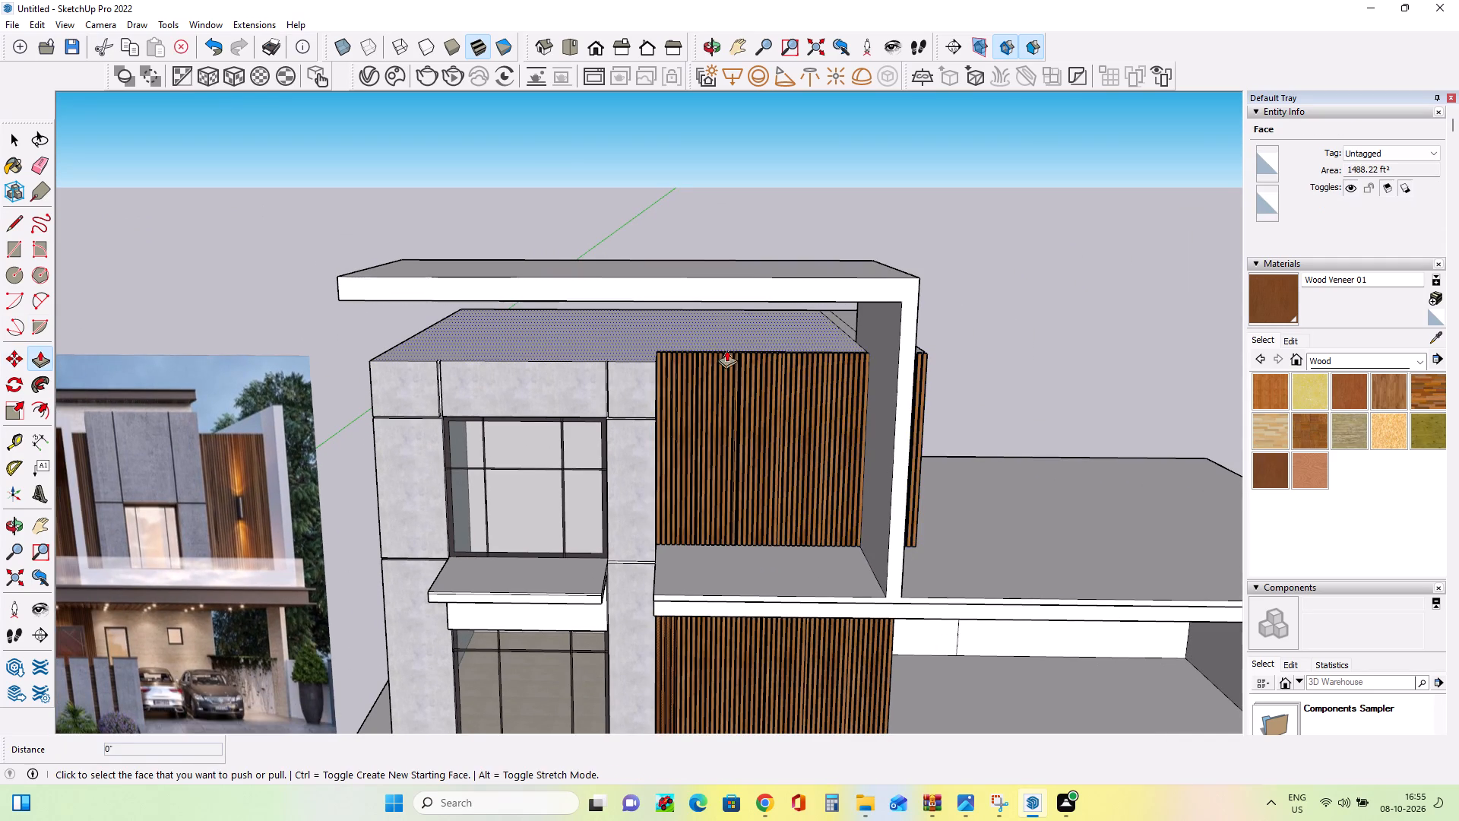
pyautogui.moveTo(731, 365); pyautogui.dragTo(740, 400, button='middle')
pyautogui.scroll(4, 656, 338)
pyautogui.moveTo(656, 338); pyautogui.dragTo(653, 329, button='middle')
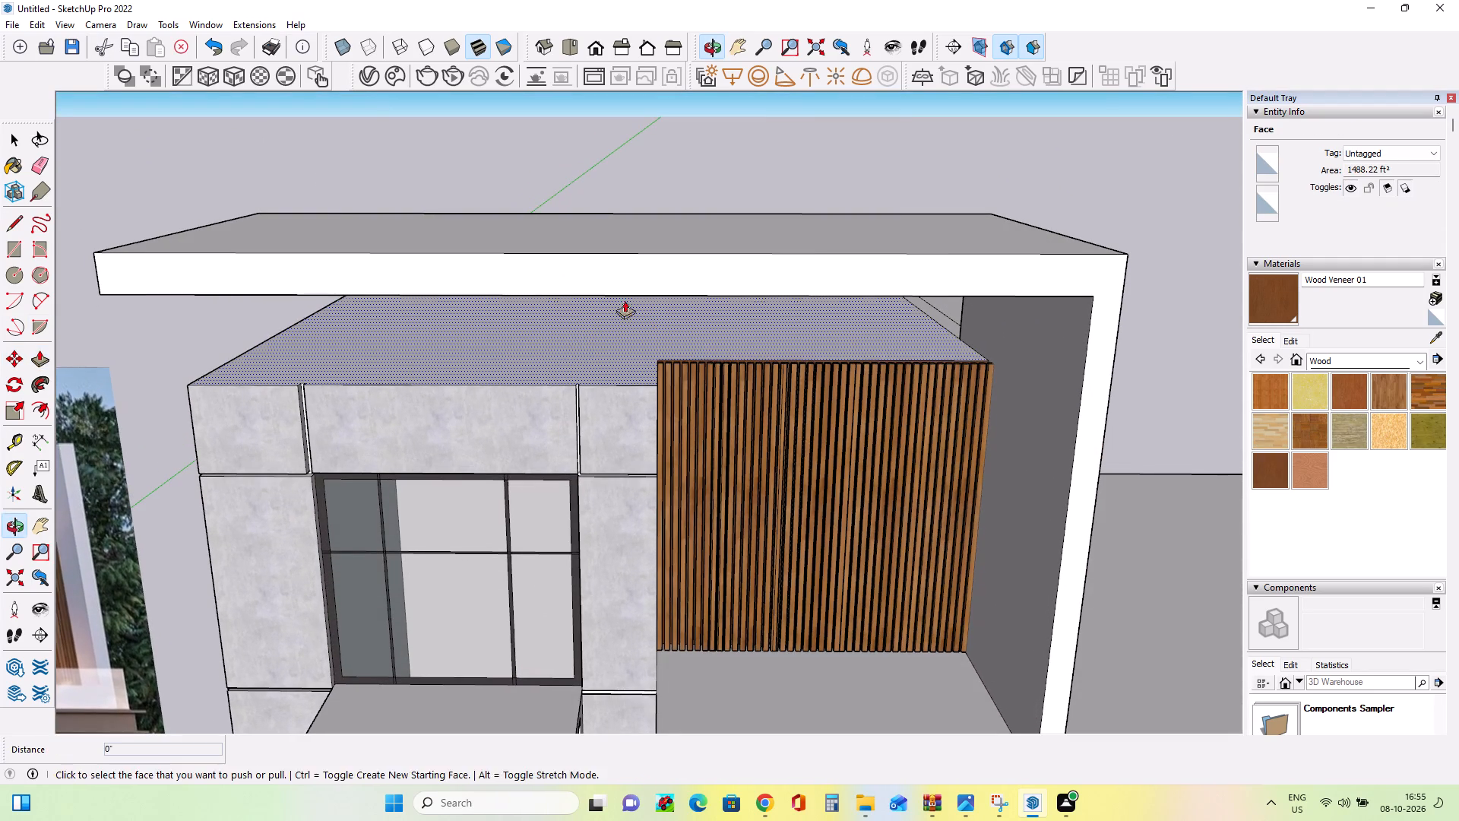
pyautogui.click(17, 255)
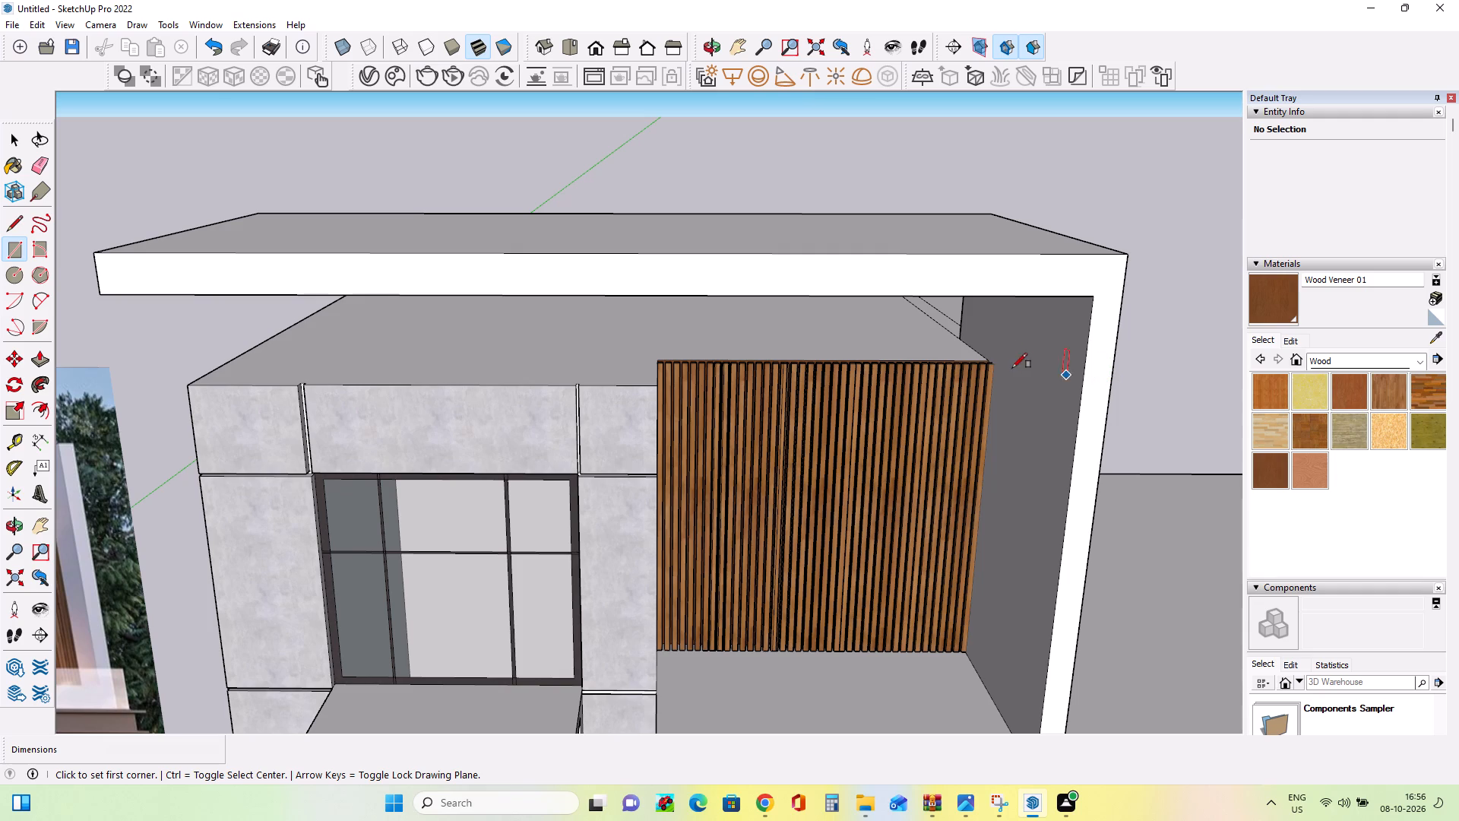
pyautogui.click(993, 365)
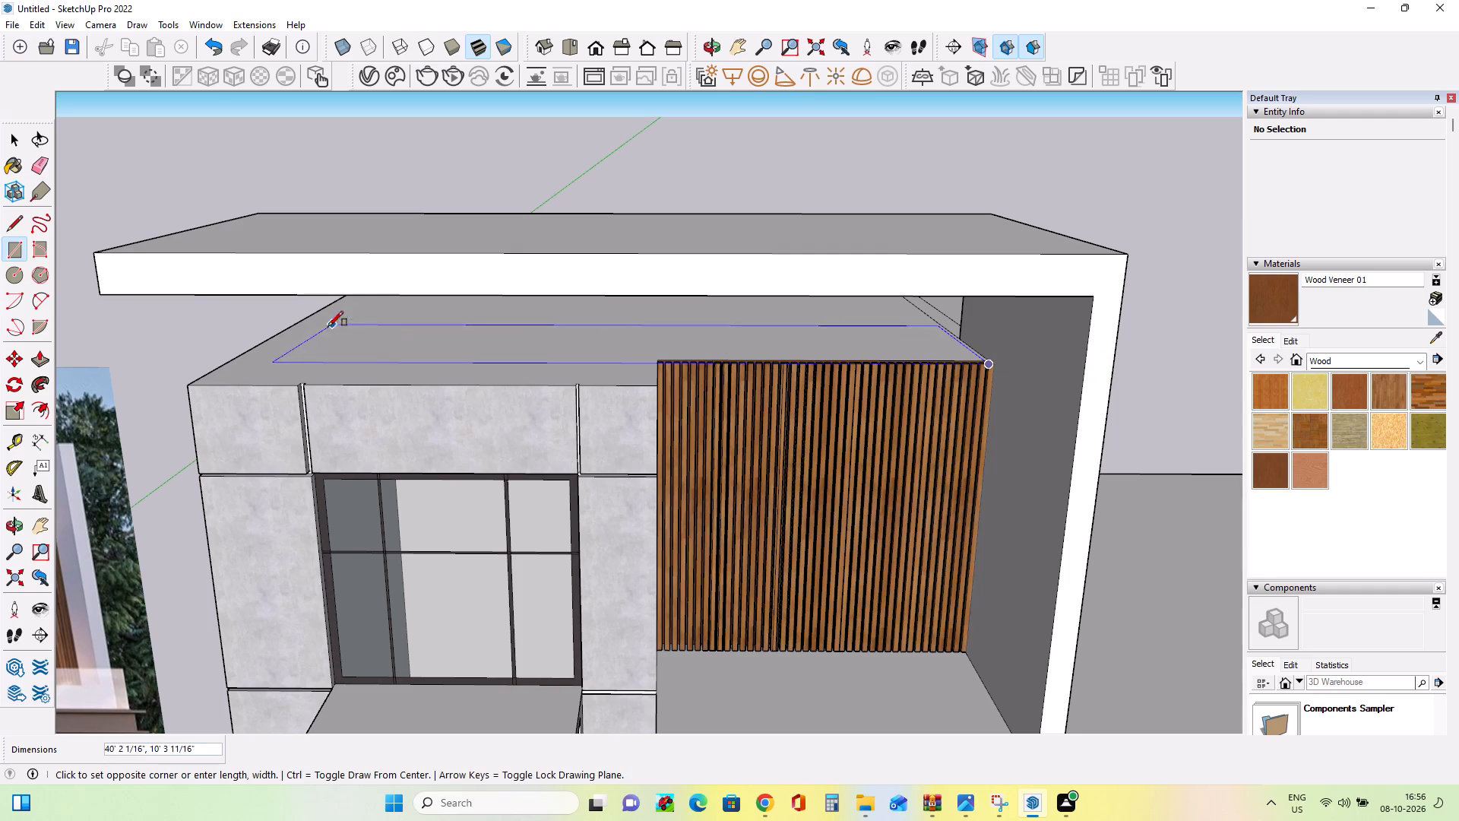
pyautogui.moveTo(328, 326); pyautogui.dragTo(418, 232, button='middle')
pyautogui.moveTo(282, 372); pyautogui.dragTo(283, 412, button='middle')
pyautogui.moveTo(276, 444); pyautogui.dragTo(272, 474, button='middle')
pyautogui.middleClick(271, 474)
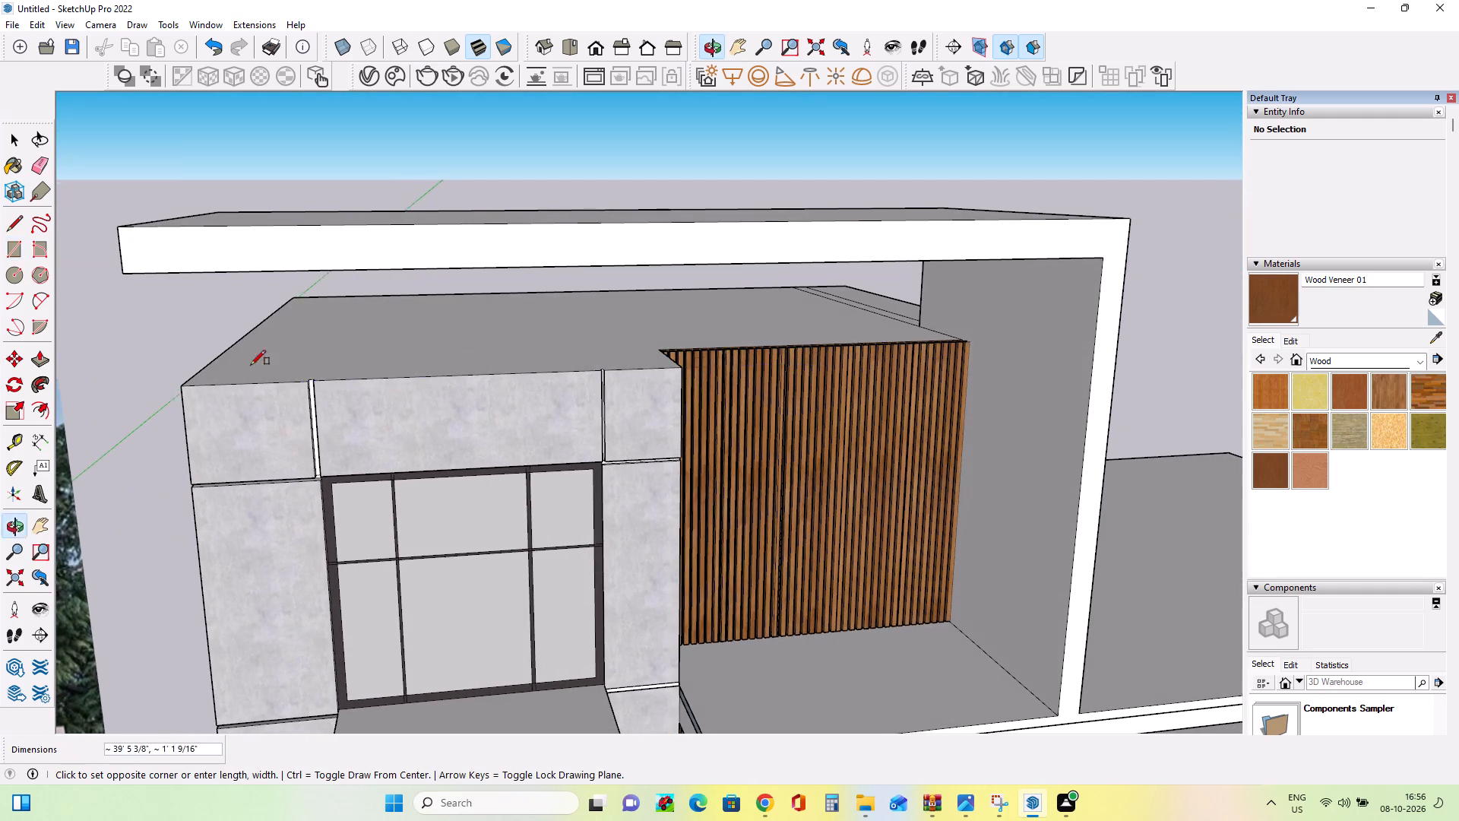
pyautogui.click(288, 305)
# Pull the new roof rectangle up 5' 6 1/16" to meet the white roof frame.
pyautogui.moveTo(501, 399); pyautogui.dragTo(462, 407, button='middle')
pyautogui.click(40, 357)
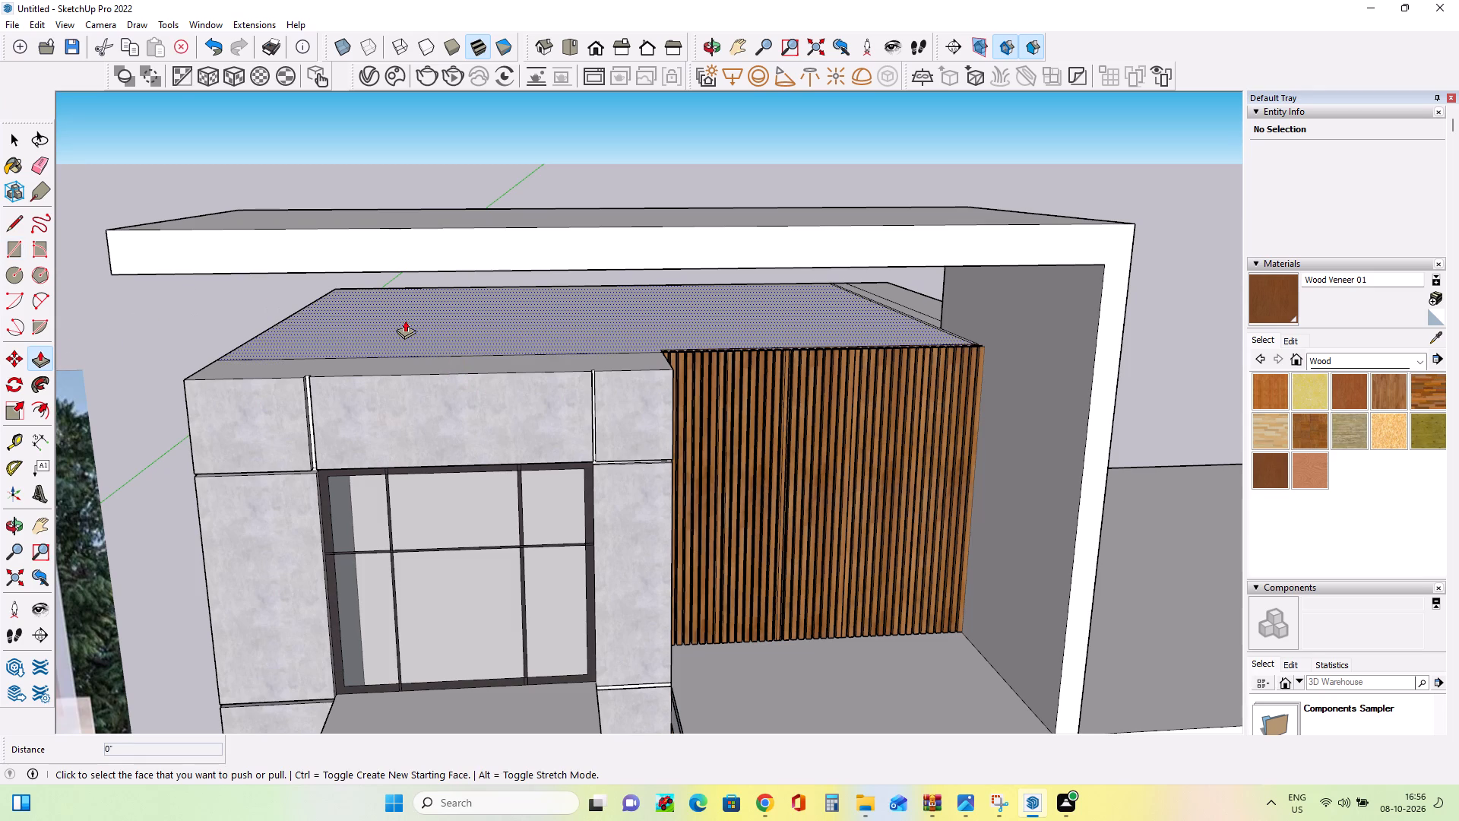
pyautogui.click(405, 320)
pyautogui.click(432, 237)
# Pull the raised wall's front face above the slats forward about 6 3/8", flush with the section above the window.
pyautogui.moveTo(640, 420); pyautogui.dragTo(664, 384, button='middle')
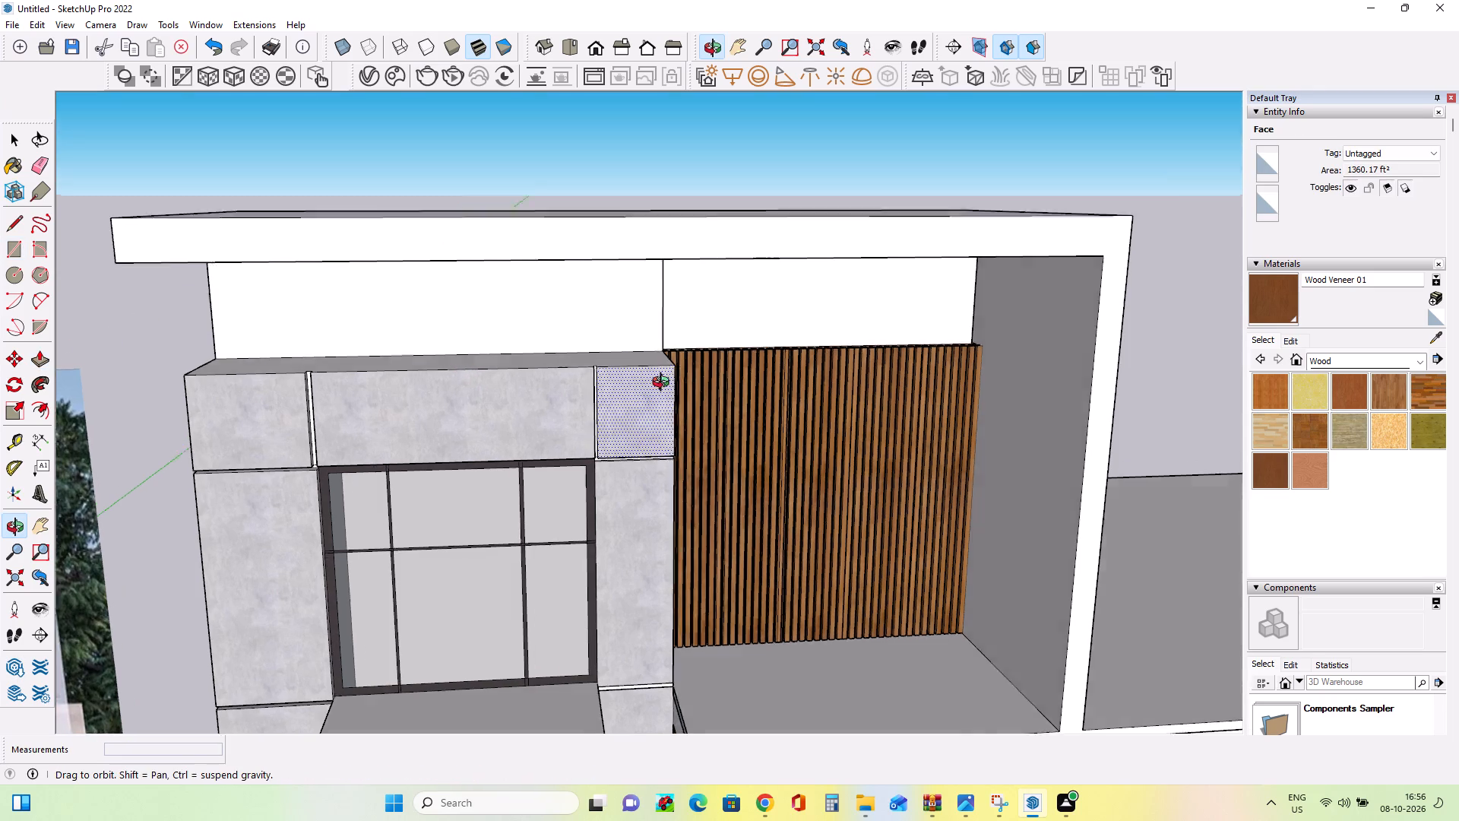
pyautogui.moveTo(664, 384); pyautogui.dragTo(677, 360, button='middle')
pyautogui.scroll(3, 680, 312)
pyautogui.moveTo(726, 339); pyautogui.dragTo(539, 353, button='middle')
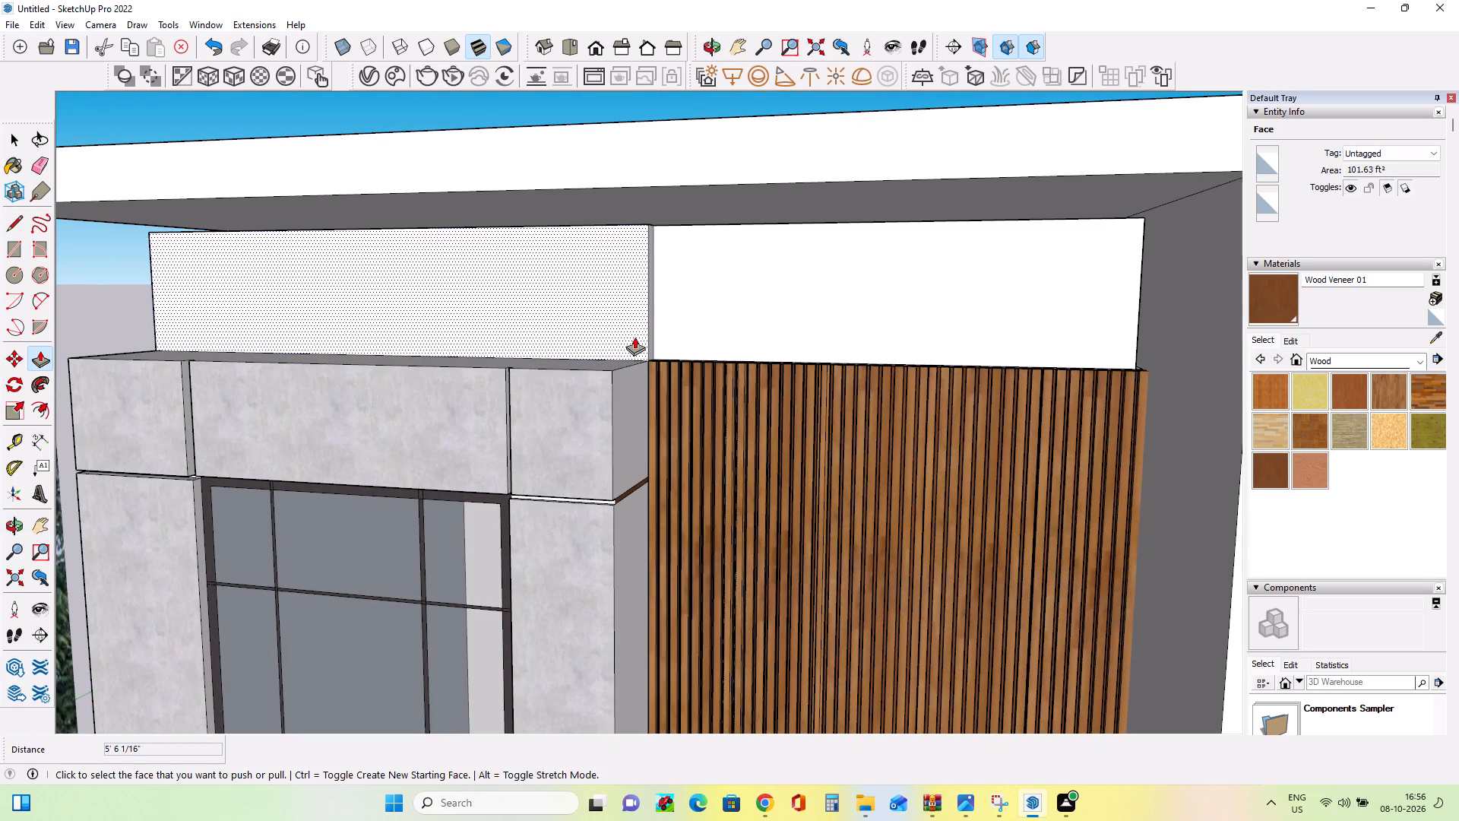
pyautogui.click(635, 337)
pyautogui.click(692, 316)
pyautogui.click(628, 316)
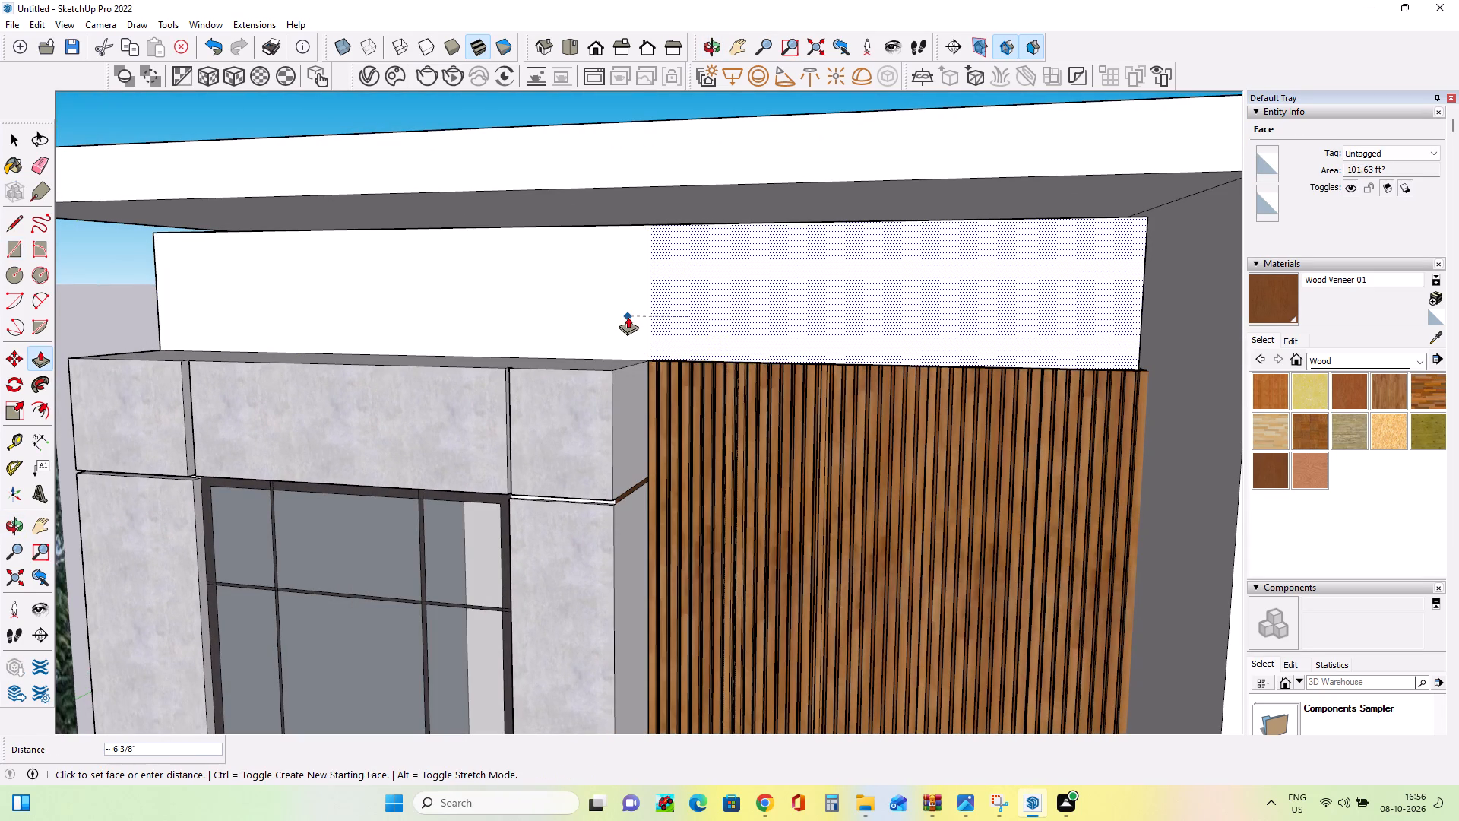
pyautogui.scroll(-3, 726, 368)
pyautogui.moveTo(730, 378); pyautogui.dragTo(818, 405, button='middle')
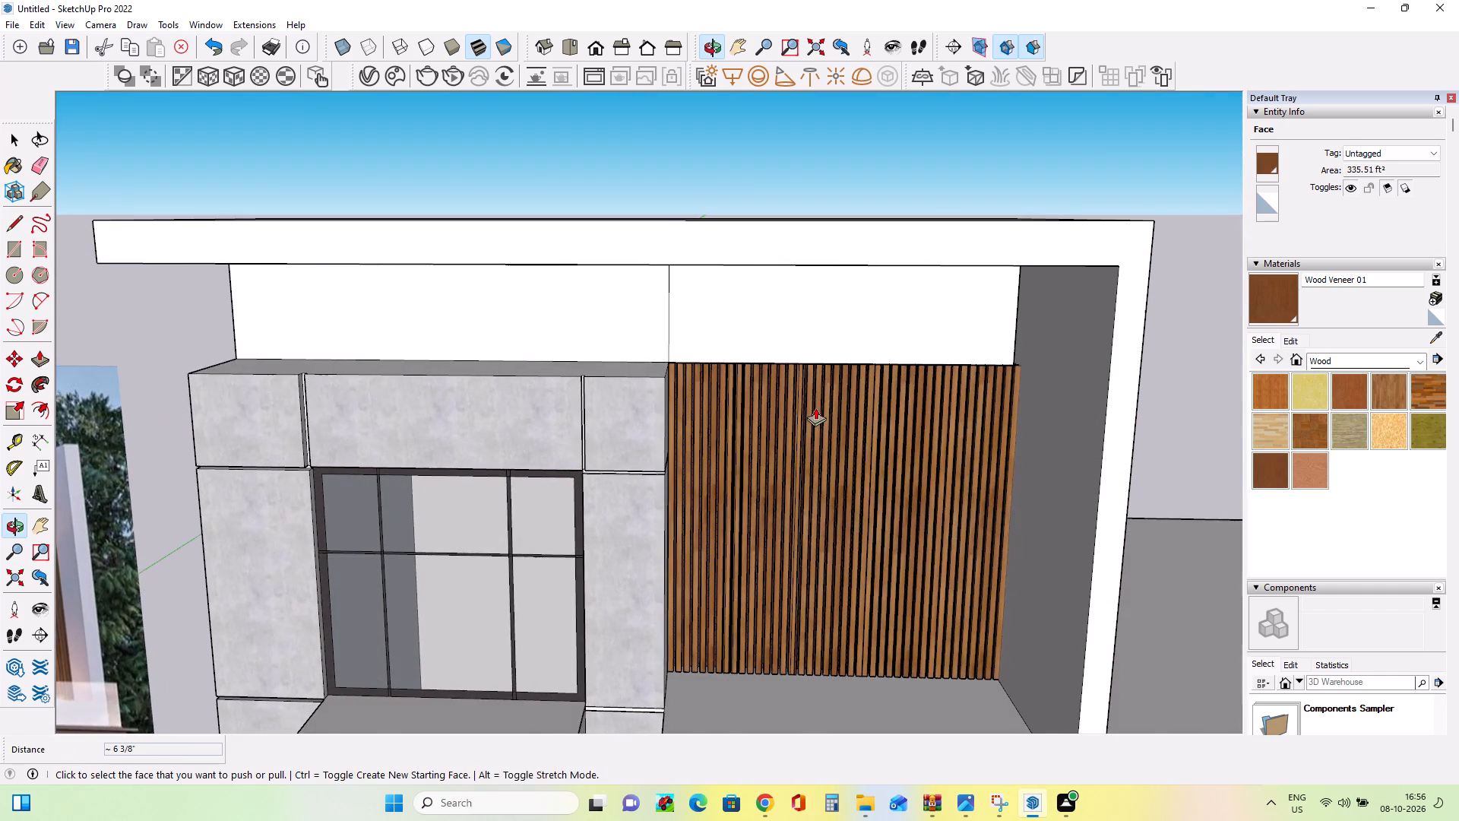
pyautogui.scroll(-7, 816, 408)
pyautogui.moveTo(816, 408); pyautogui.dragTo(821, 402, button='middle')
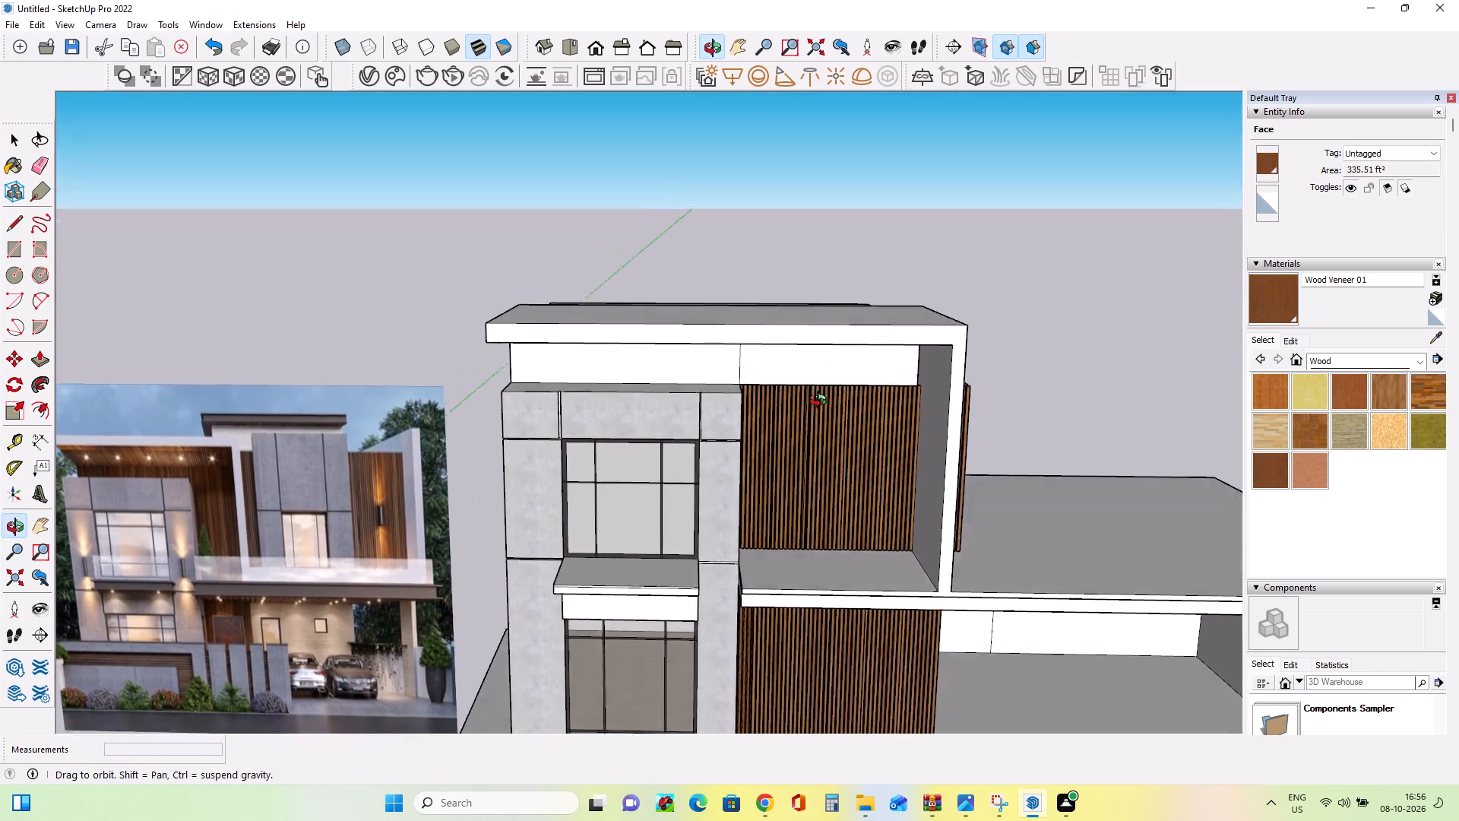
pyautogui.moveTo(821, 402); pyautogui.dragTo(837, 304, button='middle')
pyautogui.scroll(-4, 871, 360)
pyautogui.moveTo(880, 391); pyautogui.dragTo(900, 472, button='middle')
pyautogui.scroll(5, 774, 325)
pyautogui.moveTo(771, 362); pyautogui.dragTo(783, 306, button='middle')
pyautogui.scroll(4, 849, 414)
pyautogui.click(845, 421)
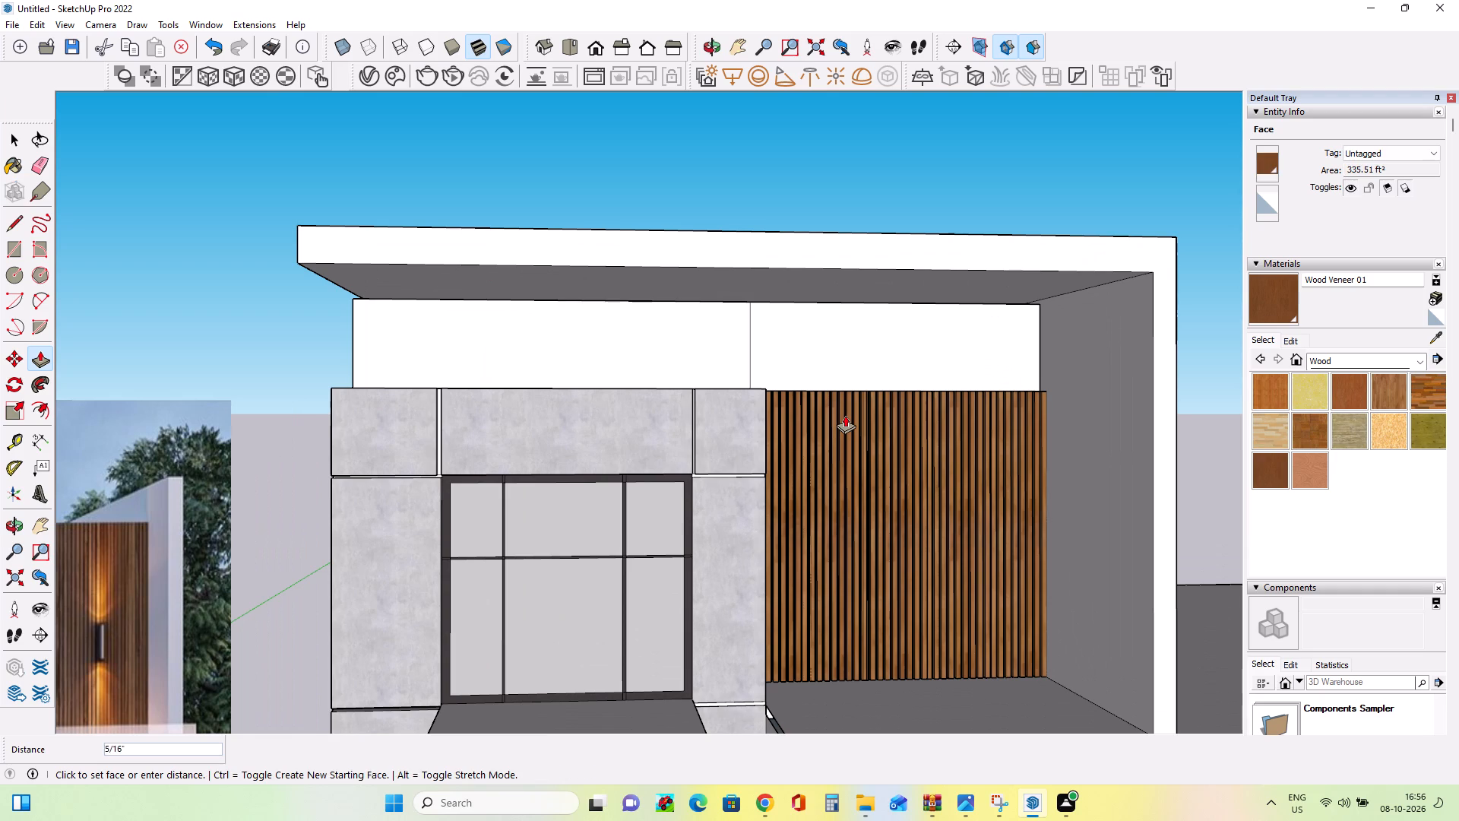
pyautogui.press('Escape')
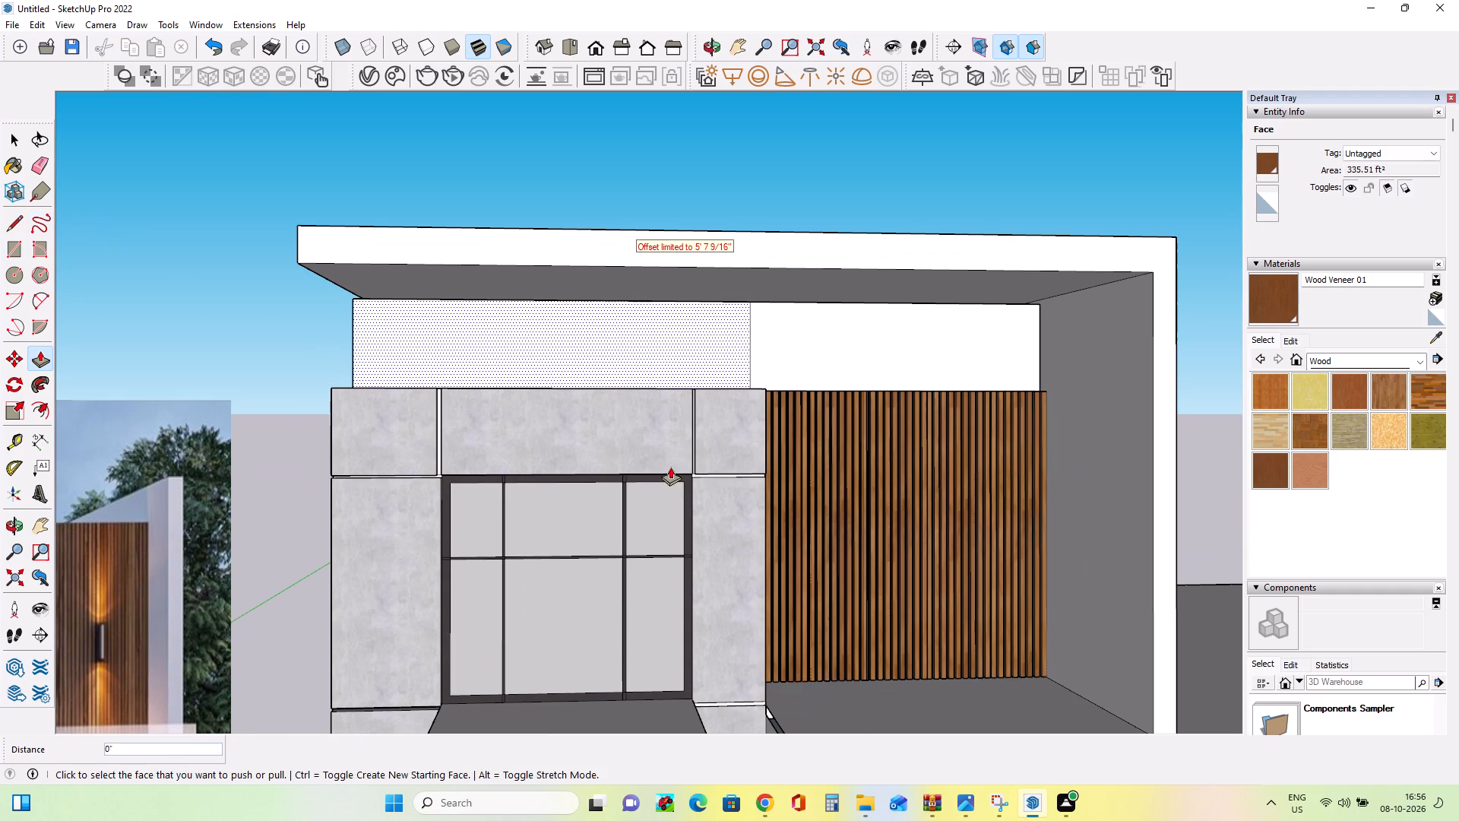
# Select the five wood slat groups inside the frame and stretch them upward with a blue-axis scale of 1.24.
pyautogui.moveTo(673, 471); pyautogui.dragTo(685, 511, button='middle')
pyautogui.click(22, 144)
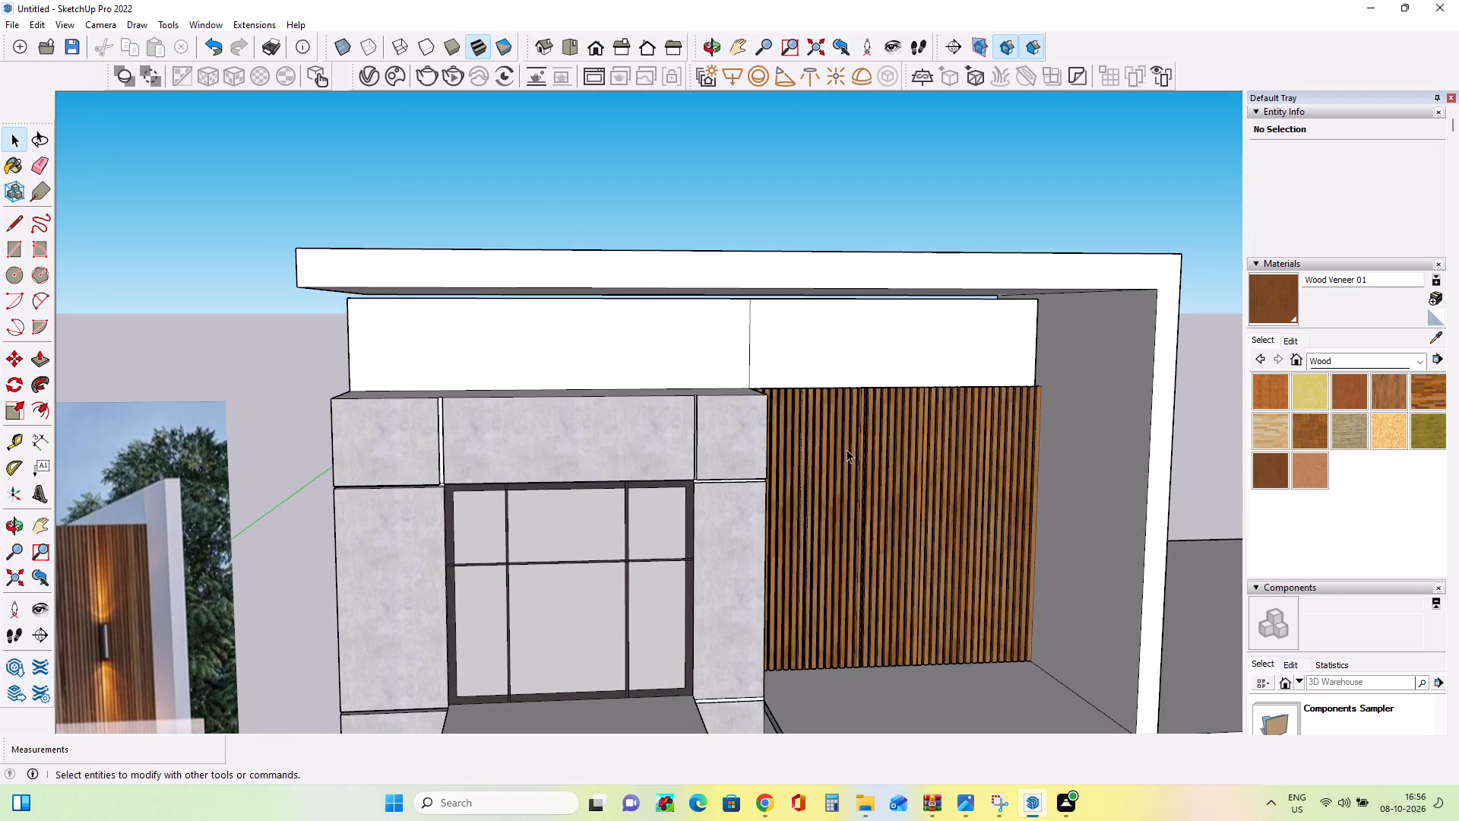
pyautogui.click(802, 458)
pyautogui.click(801, 459)
pyautogui.keyDown('ctrl'); pyautogui.click(849, 467); pyautogui.keyUp('ctrl')
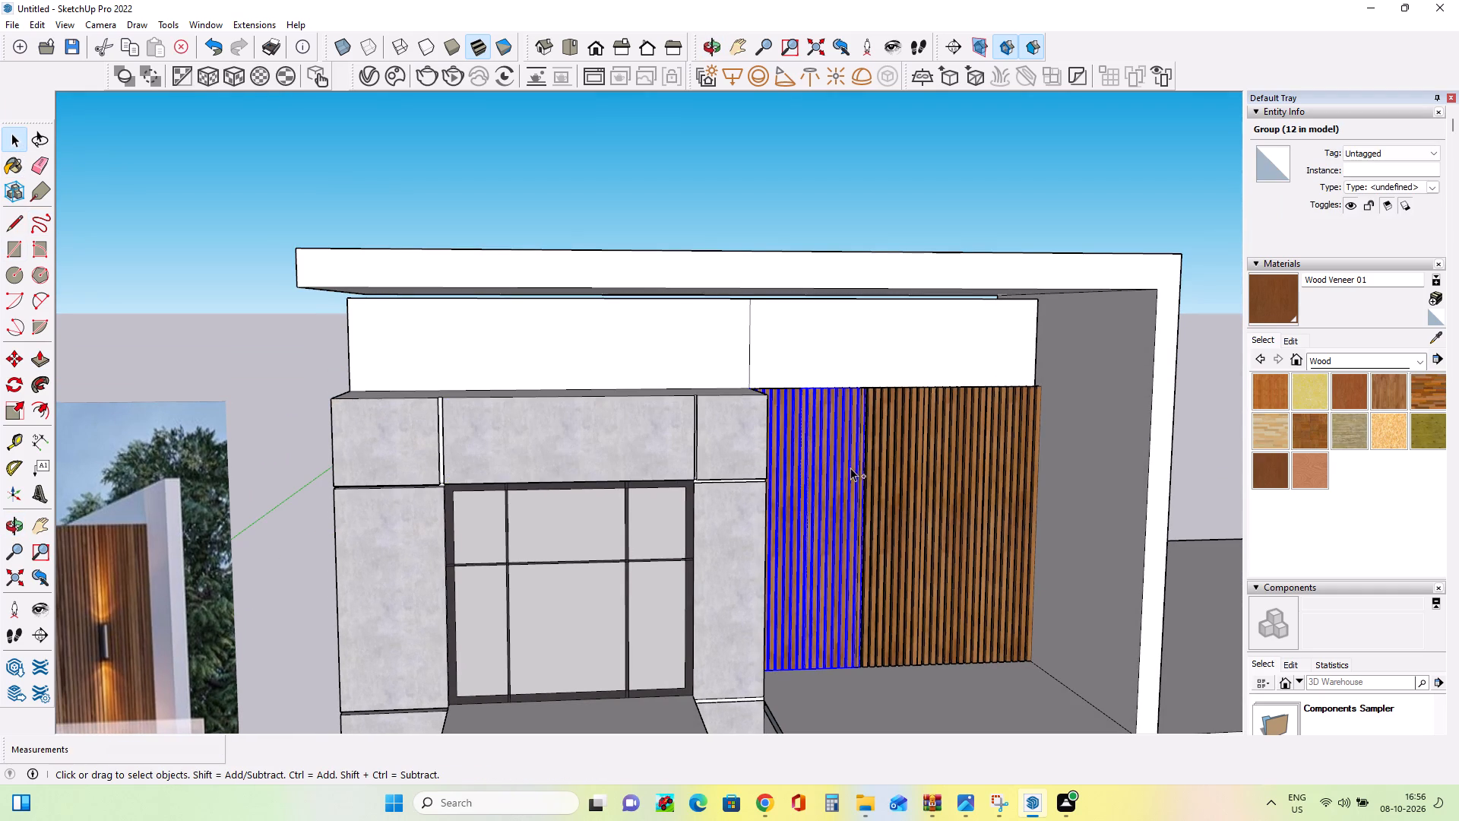
pyautogui.keyDown('ctrl'); pyautogui.click(902, 474); pyautogui.keyUp('ctrl')
pyautogui.click(995, 487)
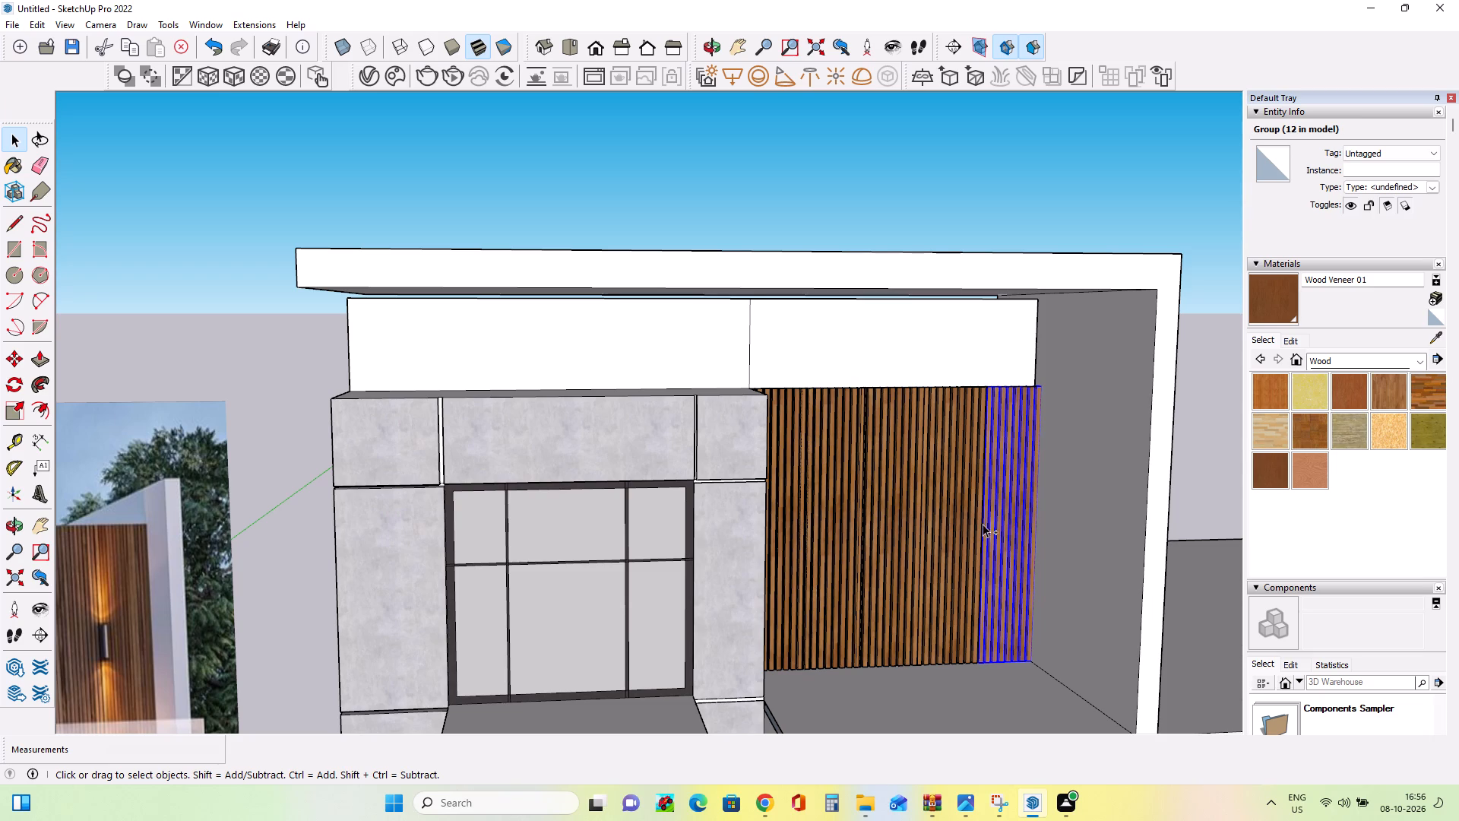
pyautogui.keyDown('ctrl'); pyautogui.click(948, 518); pyautogui.keyUp('ctrl')
pyautogui.keyDown('ctrl'); pyautogui.click(896, 544); pyautogui.keyUp('ctrl')
pyautogui.keyDown('ctrl'); pyautogui.click(835, 559); pyautogui.keyUp('ctrl')
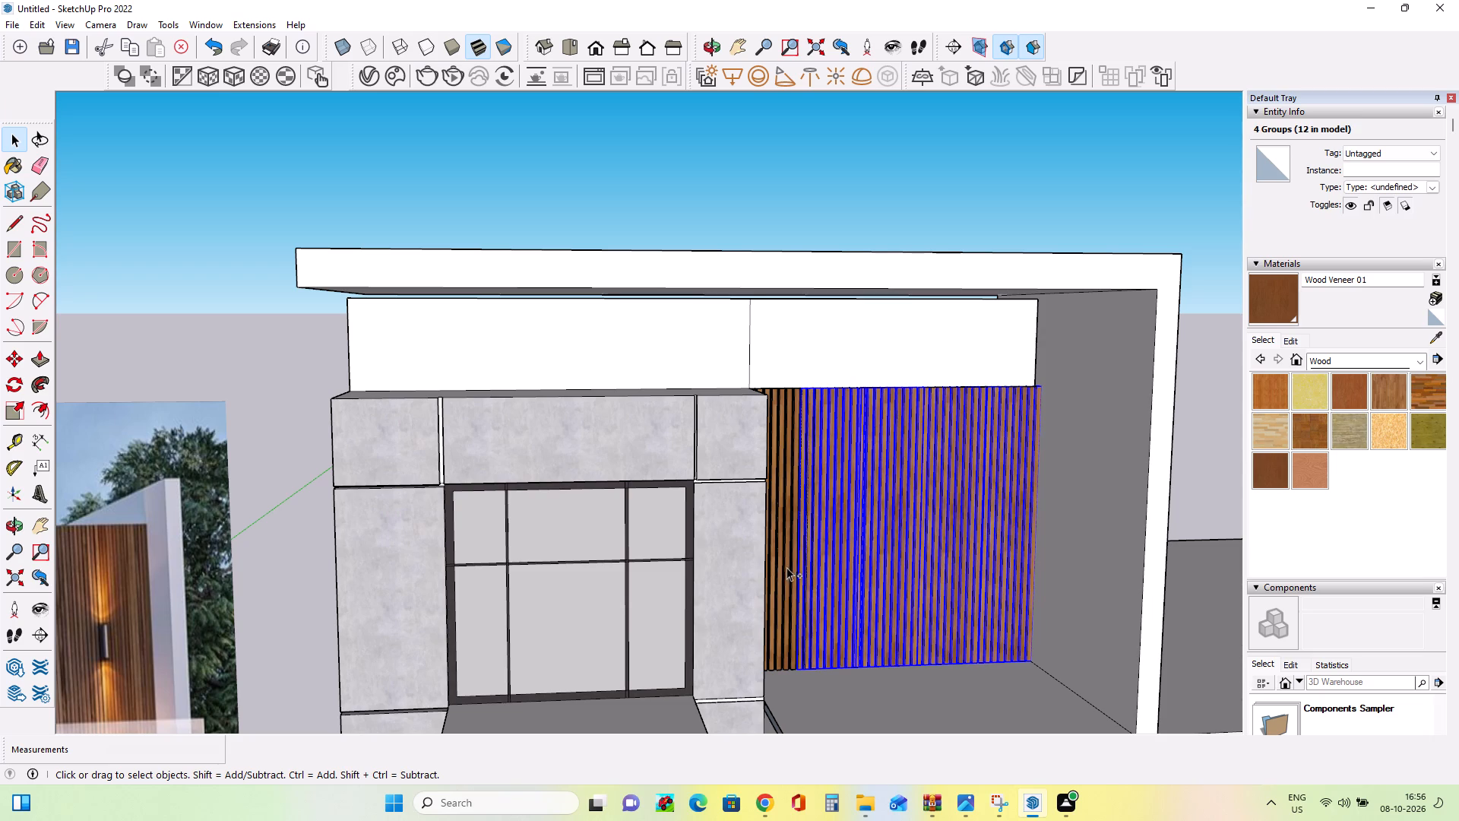
pyautogui.keyDown('ctrl'); pyautogui.click(787, 567); pyautogui.keyUp('ctrl')
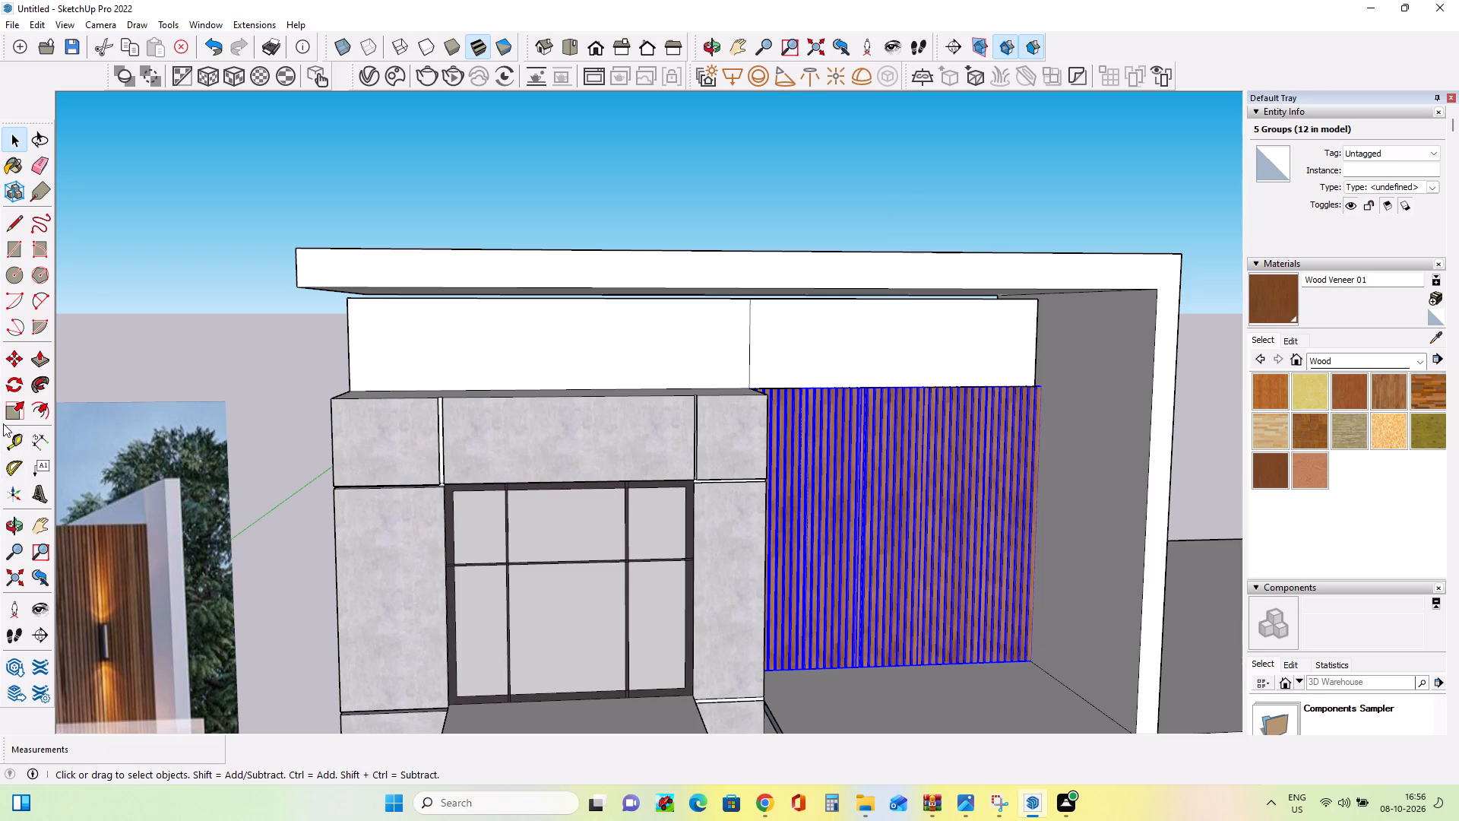
pyautogui.click(20, 413)
pyautogui.scroll(8, 894, 365)
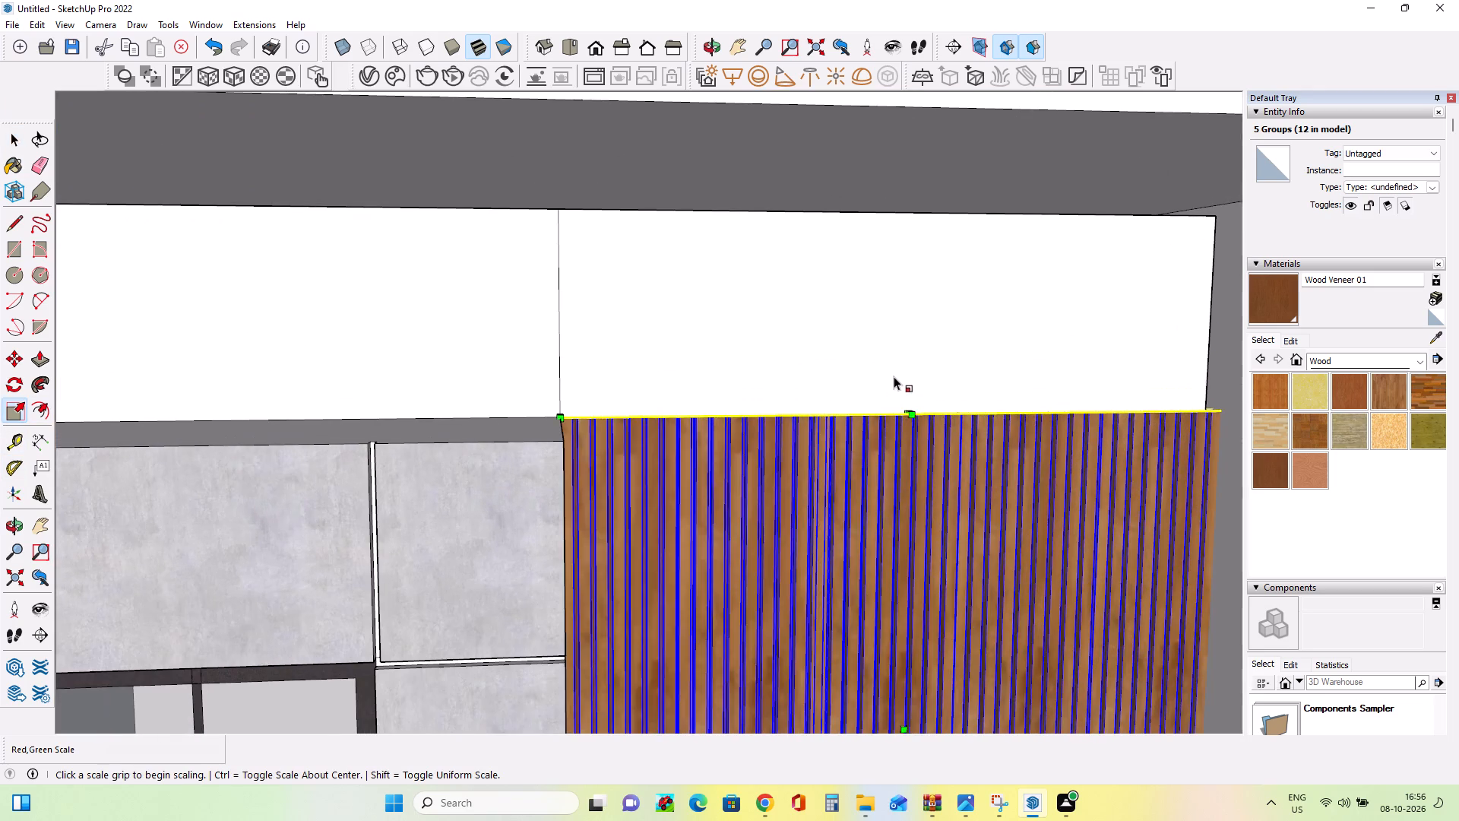
pyautogui.moveTo(897, 401); pyautogui.dragTo(904, 490, button='middle')
pyautogui.scroll(6, 916, 401)
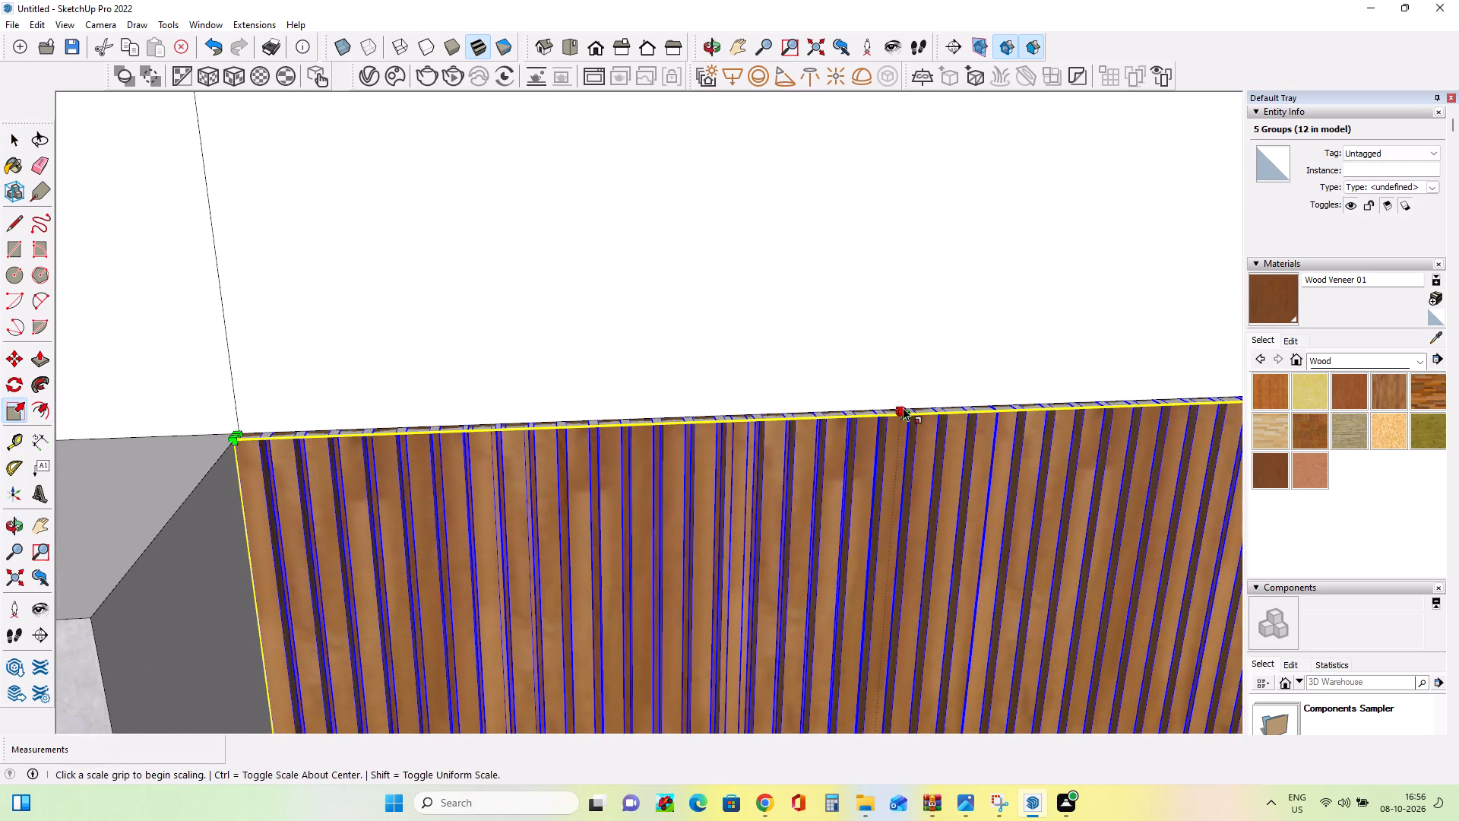
pyautogui.scroll(8, 903, 407)
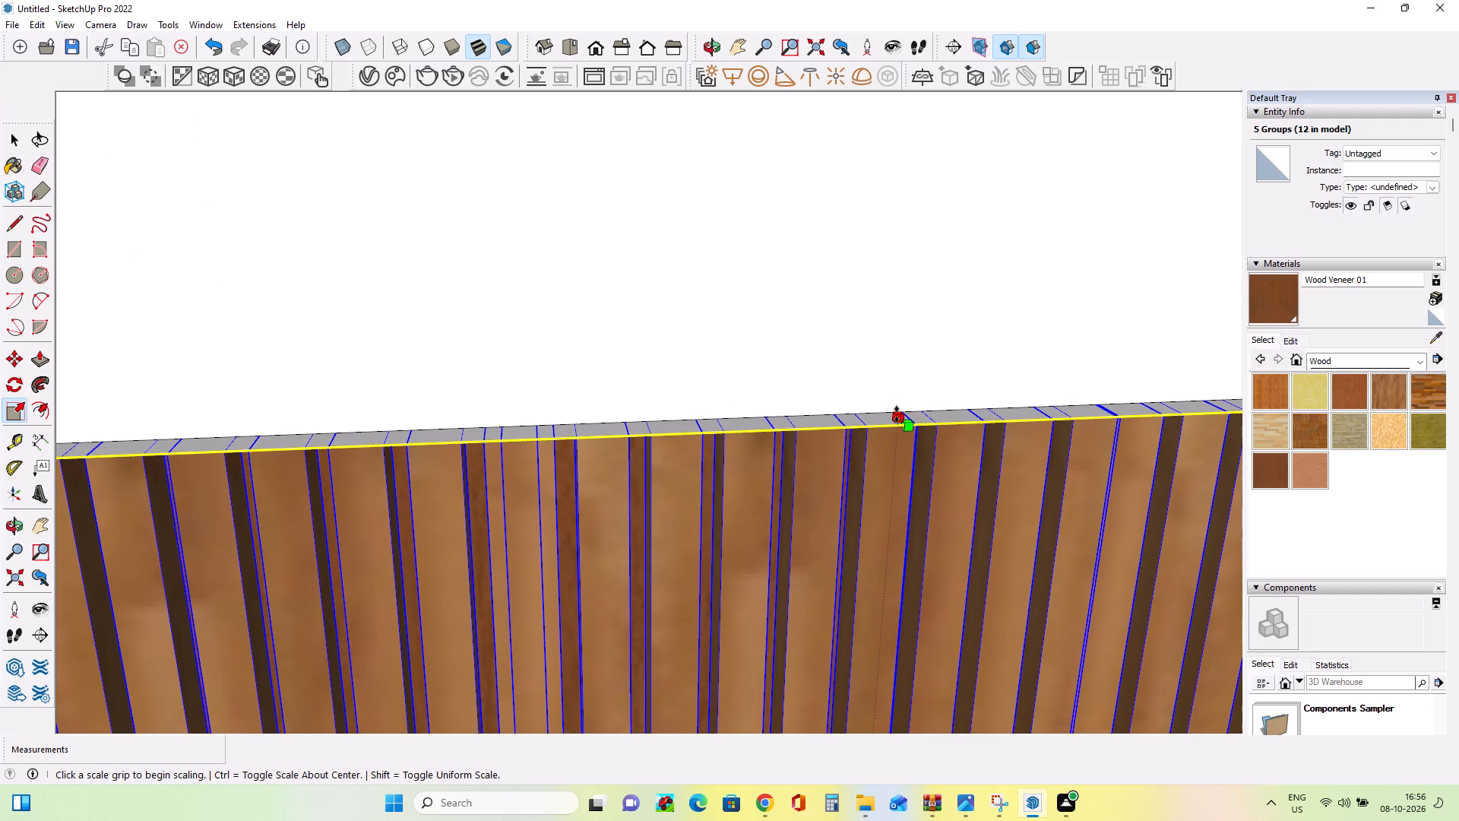
pyautogui.click(897, 415)
pyautogui.scroll(-14, 881, 339)
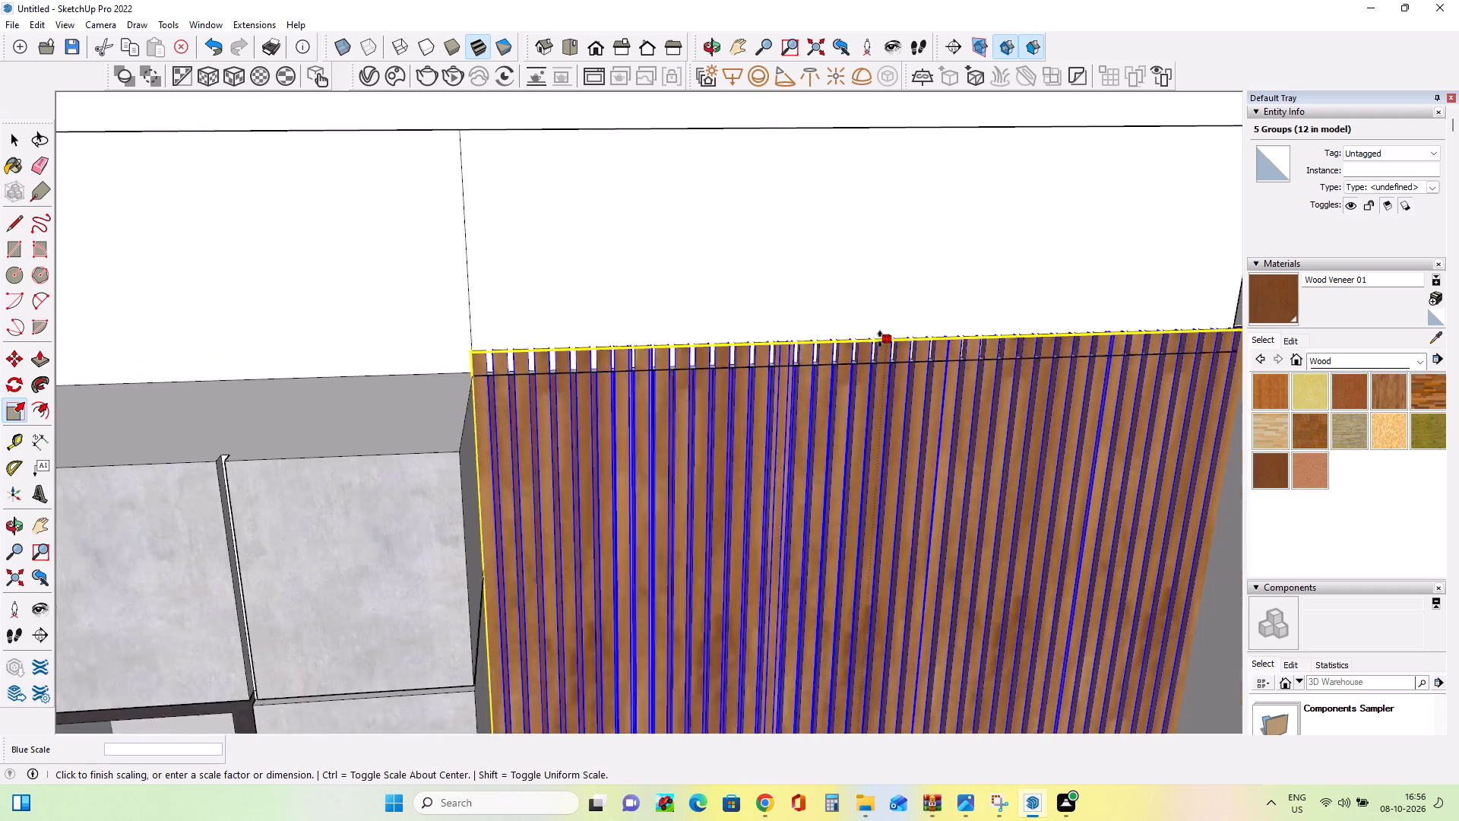
pyautogui.scroll(-5, 880, 339)
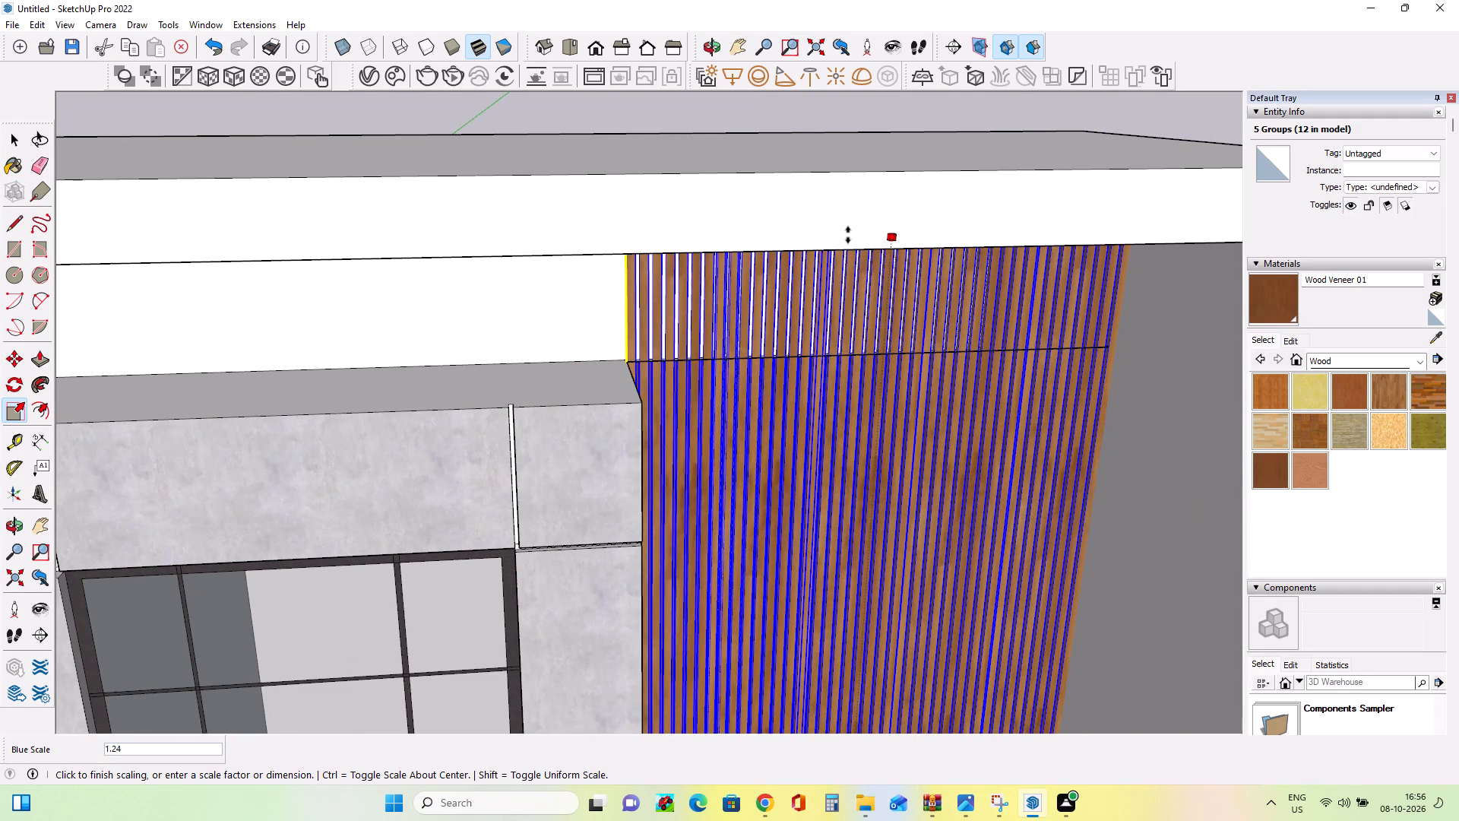
pyautogui.click(848, 235)
# Stretch the five slat groups upward again by a scale of 1.06 to reach the underside of the roof frame.
pyautogui.moveTo(839, 426); pyautogui.dragTo(972, 384, button='middle')
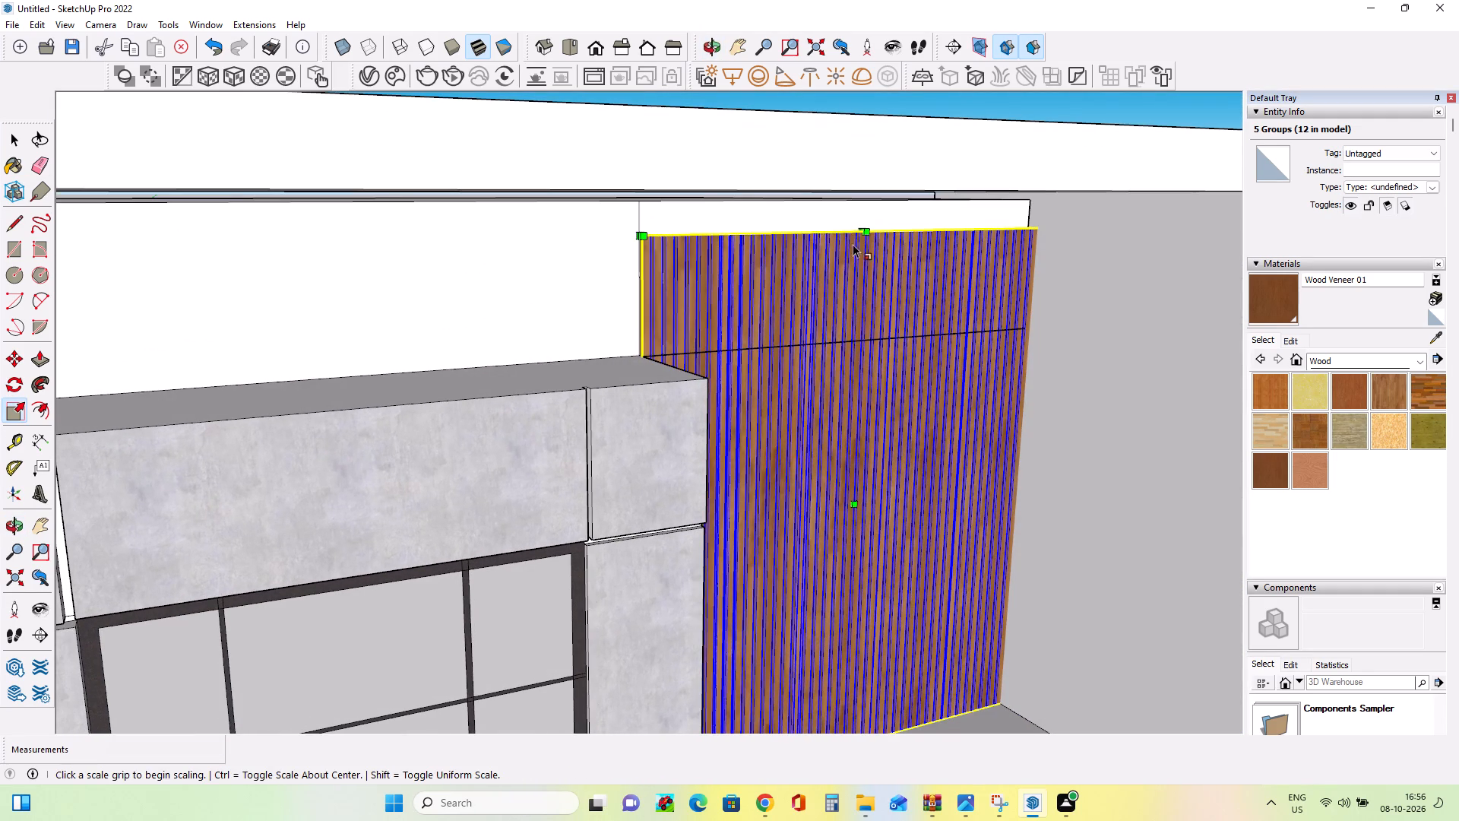
pyautogui.moveTo(878, 255); pyautogui.dragTo(894, 301, button='middle')
pyautogui.scroll(4, 877, 263)
pyautogui.moveTo(913, 328); pyautogui.dragTo(867, 280, button='middle')
pyautogui.scroll(1, 866, 278)
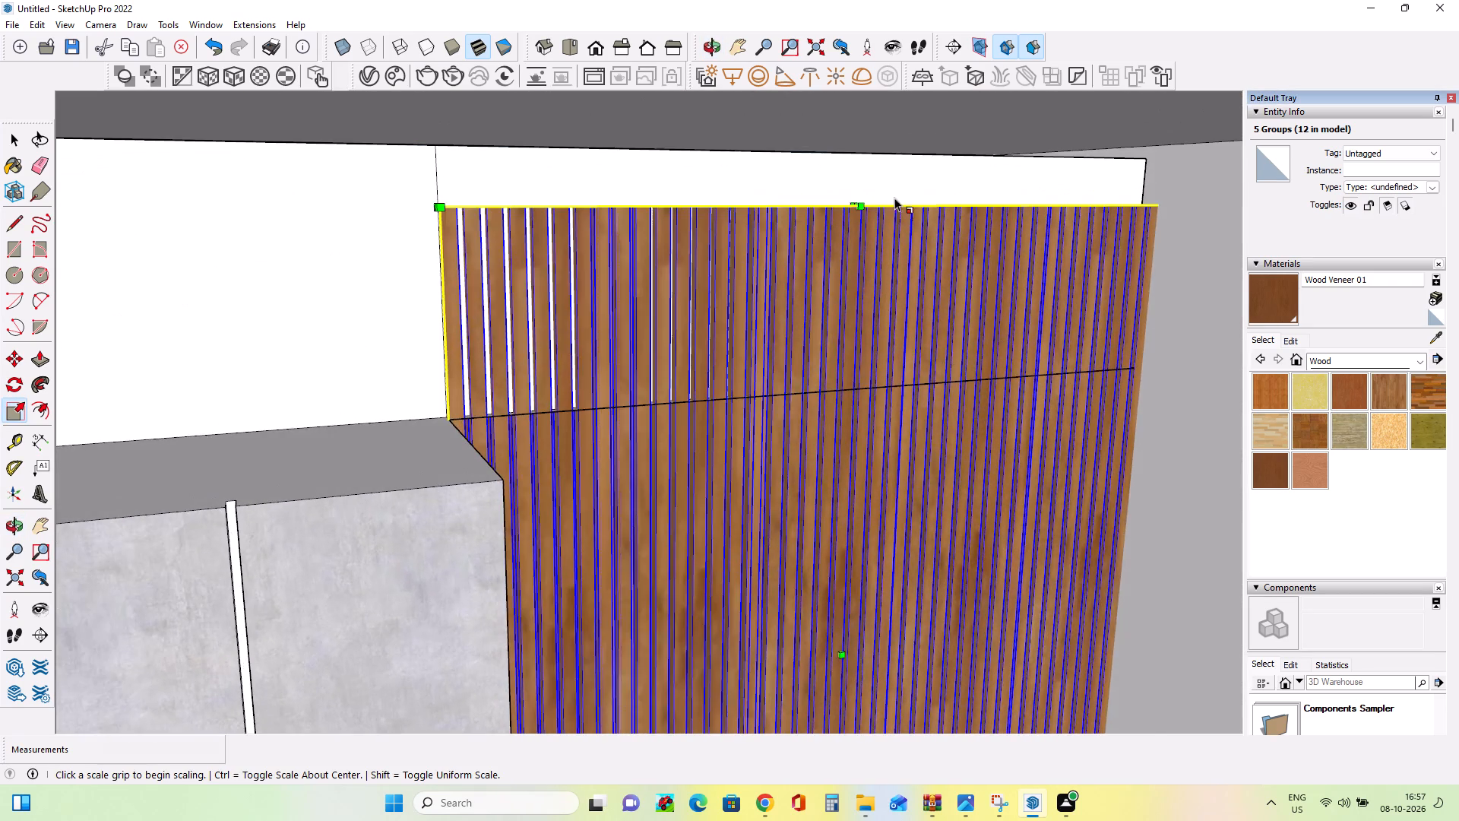
pyautogui.scroll(8, 872, 193)
pyautogui.moveTo(853, 227); pyautogui.dragTo(855, 243, button='middle')
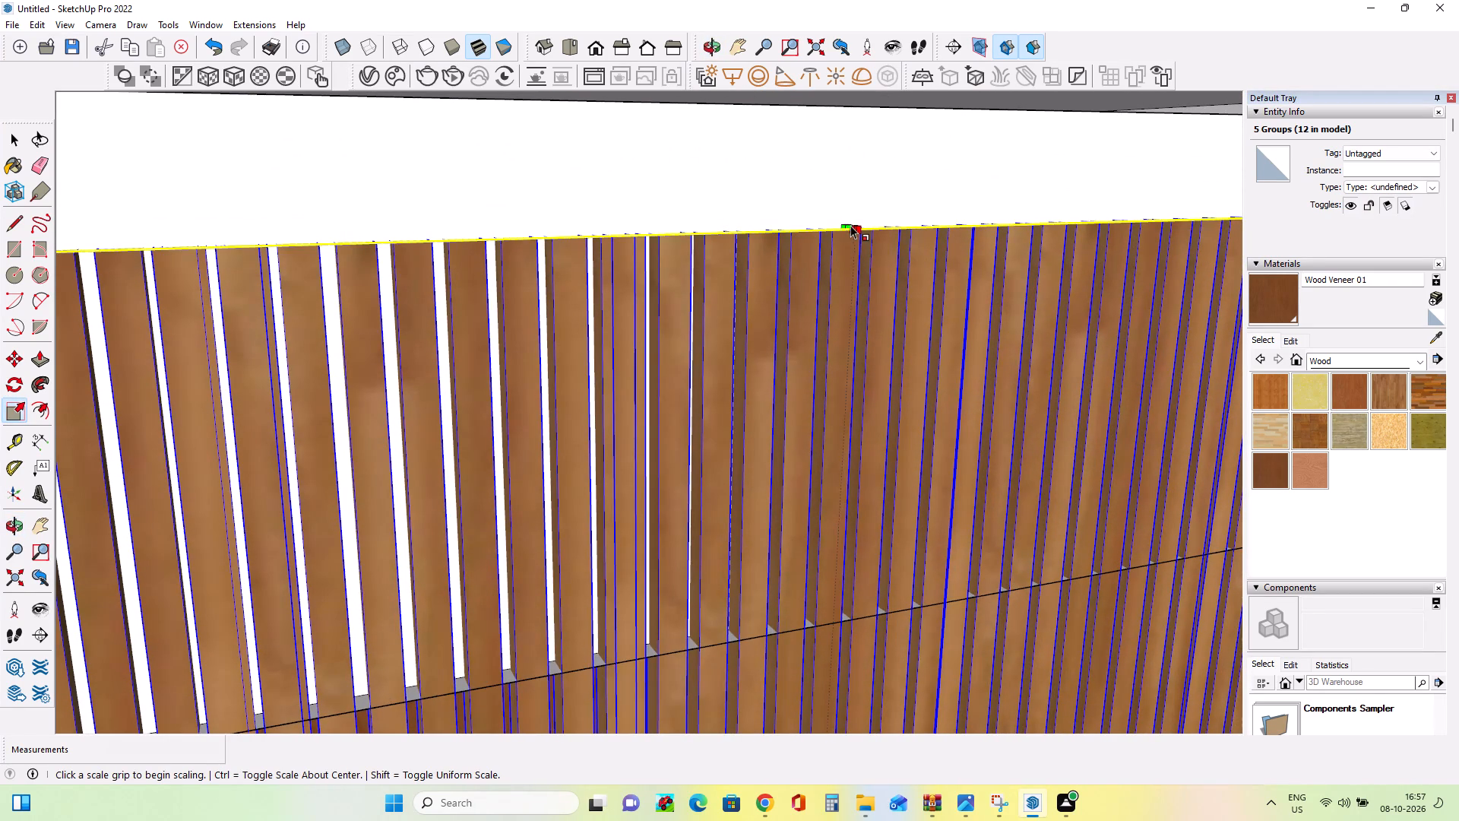
pyautogui.click(847, 223)
pyautogui.click(856, 90)
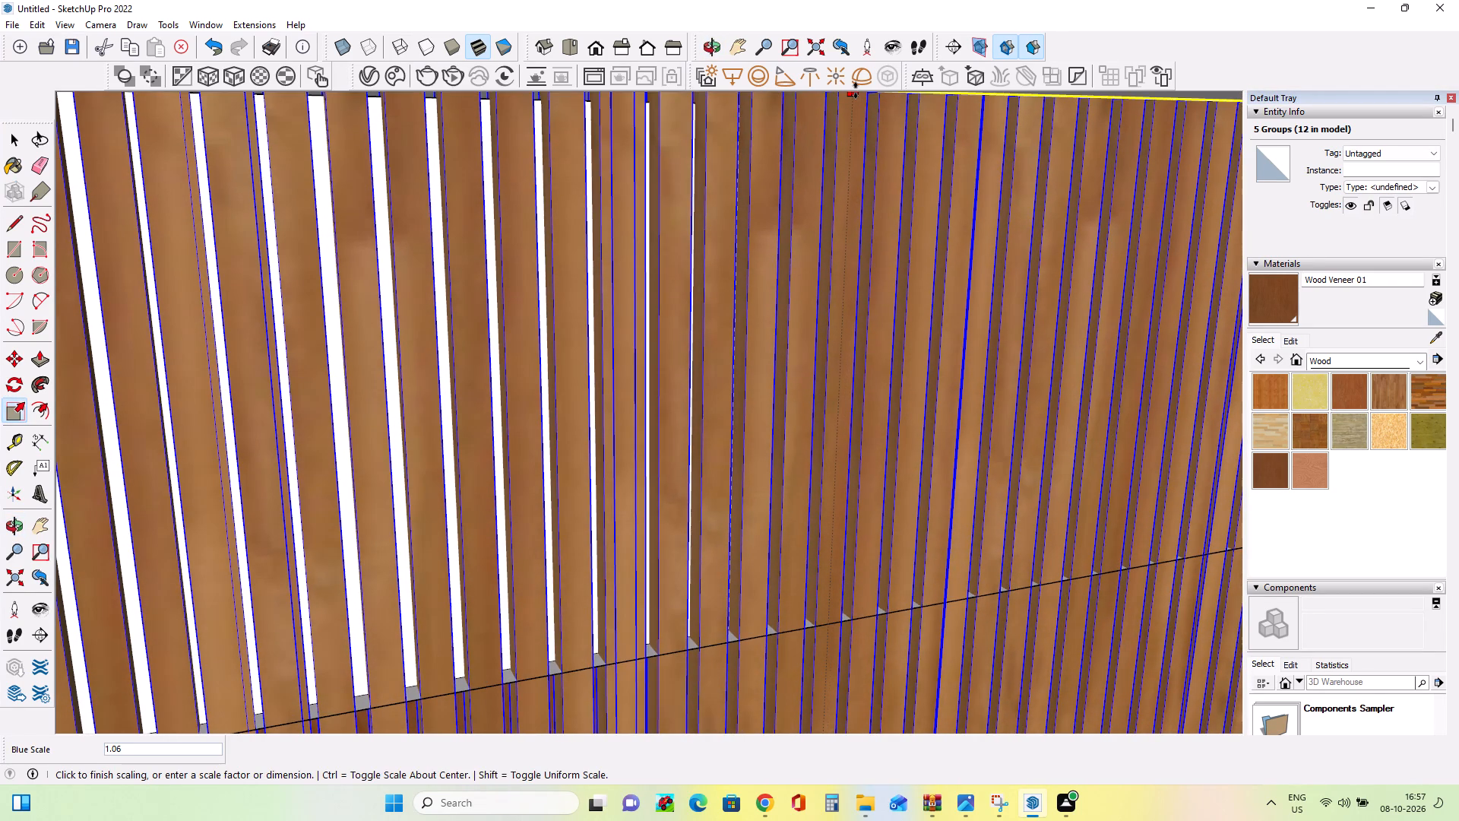
pyautogui.click(870, 94)
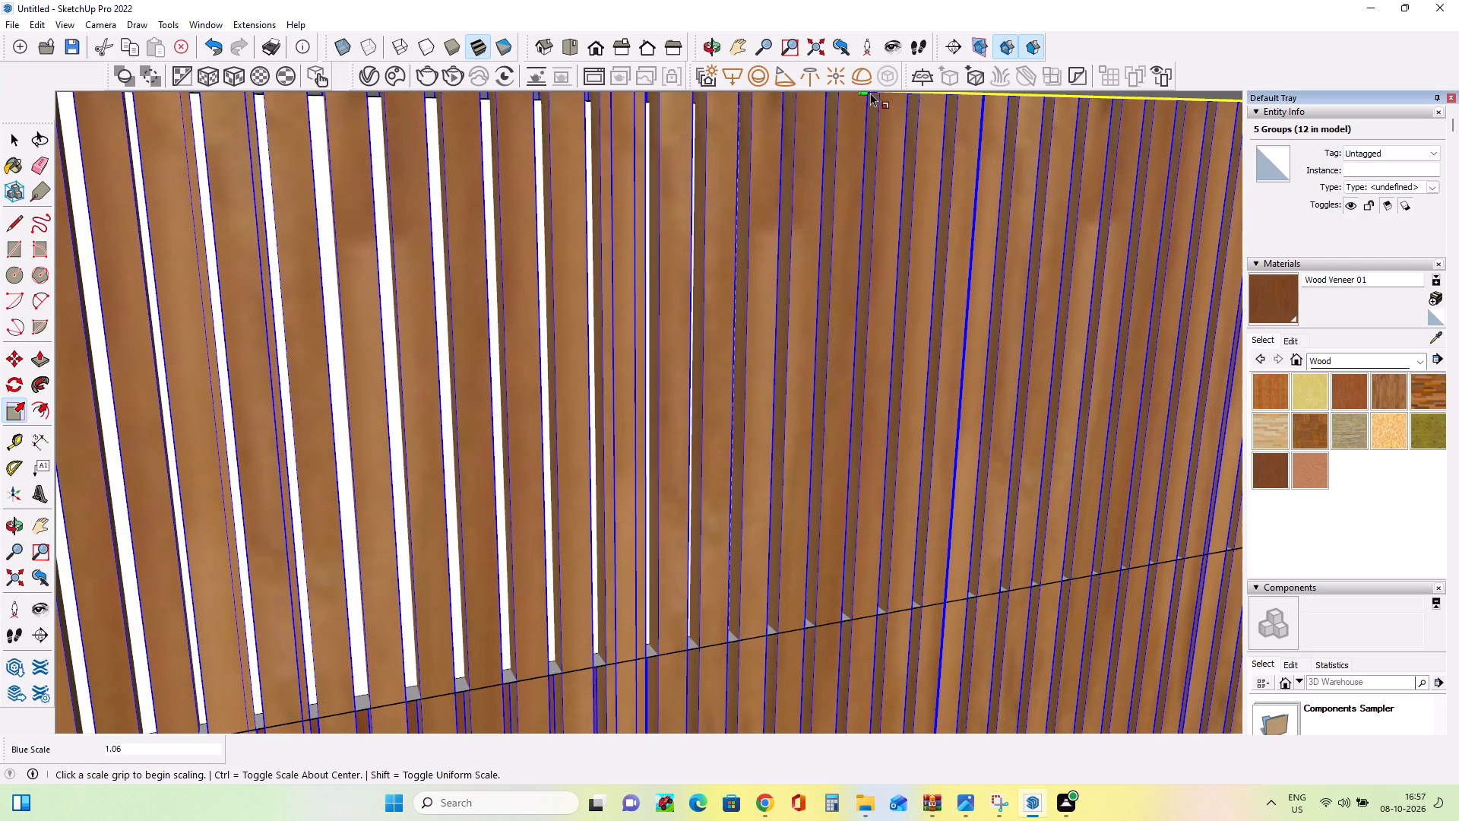
# Erase the horizontal edge crossing the wall behind the wood slats.
pyautogui.scroll(-8, 913, 260)
pyautogui.moveTo(913, 271); pyautogui.dragTo(853, 239, button='middle')
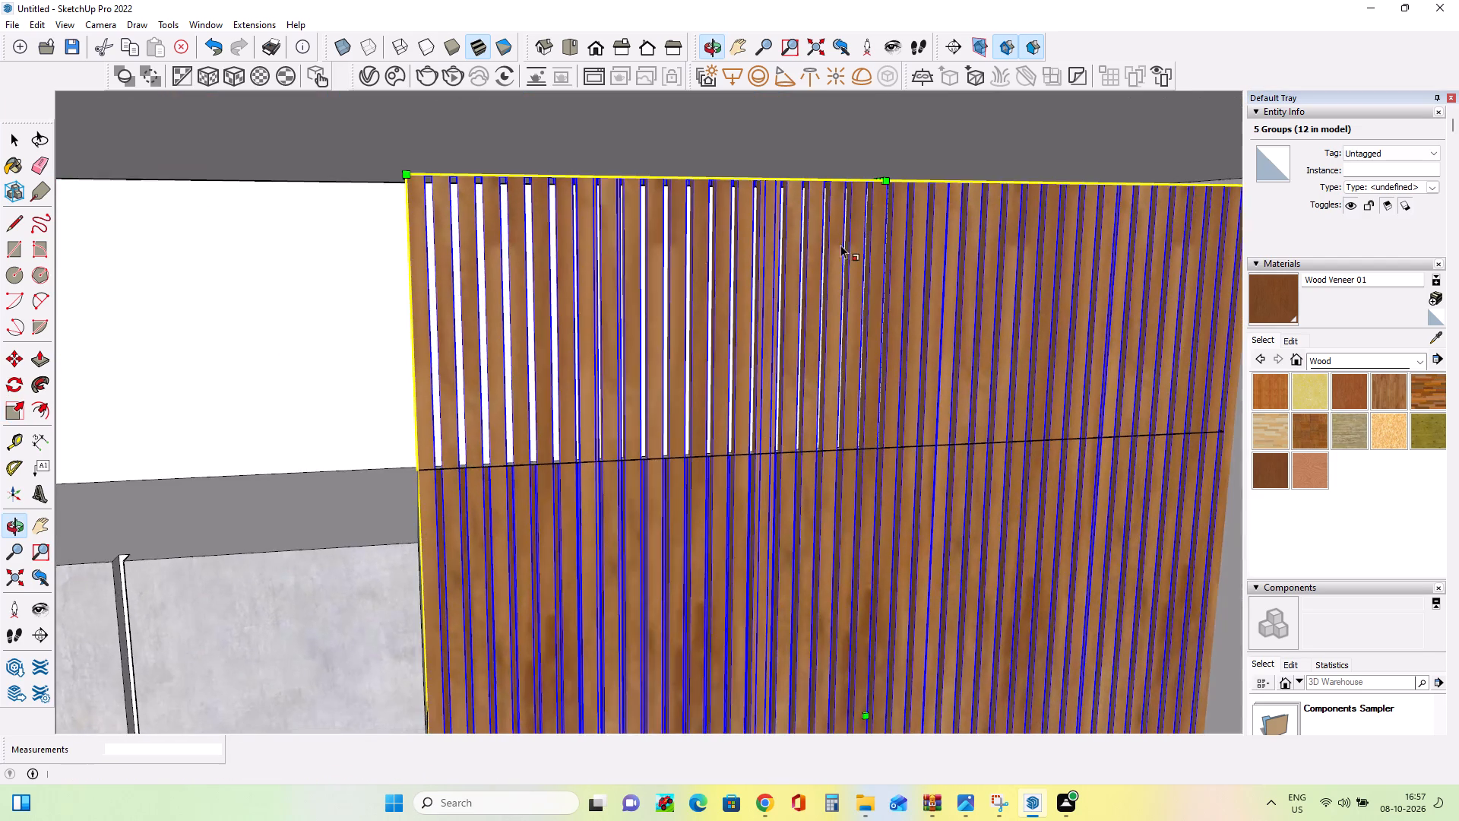
pyautogui.scroll(4, 561, 488)
pyautogui.scroll(2, 489, 471)
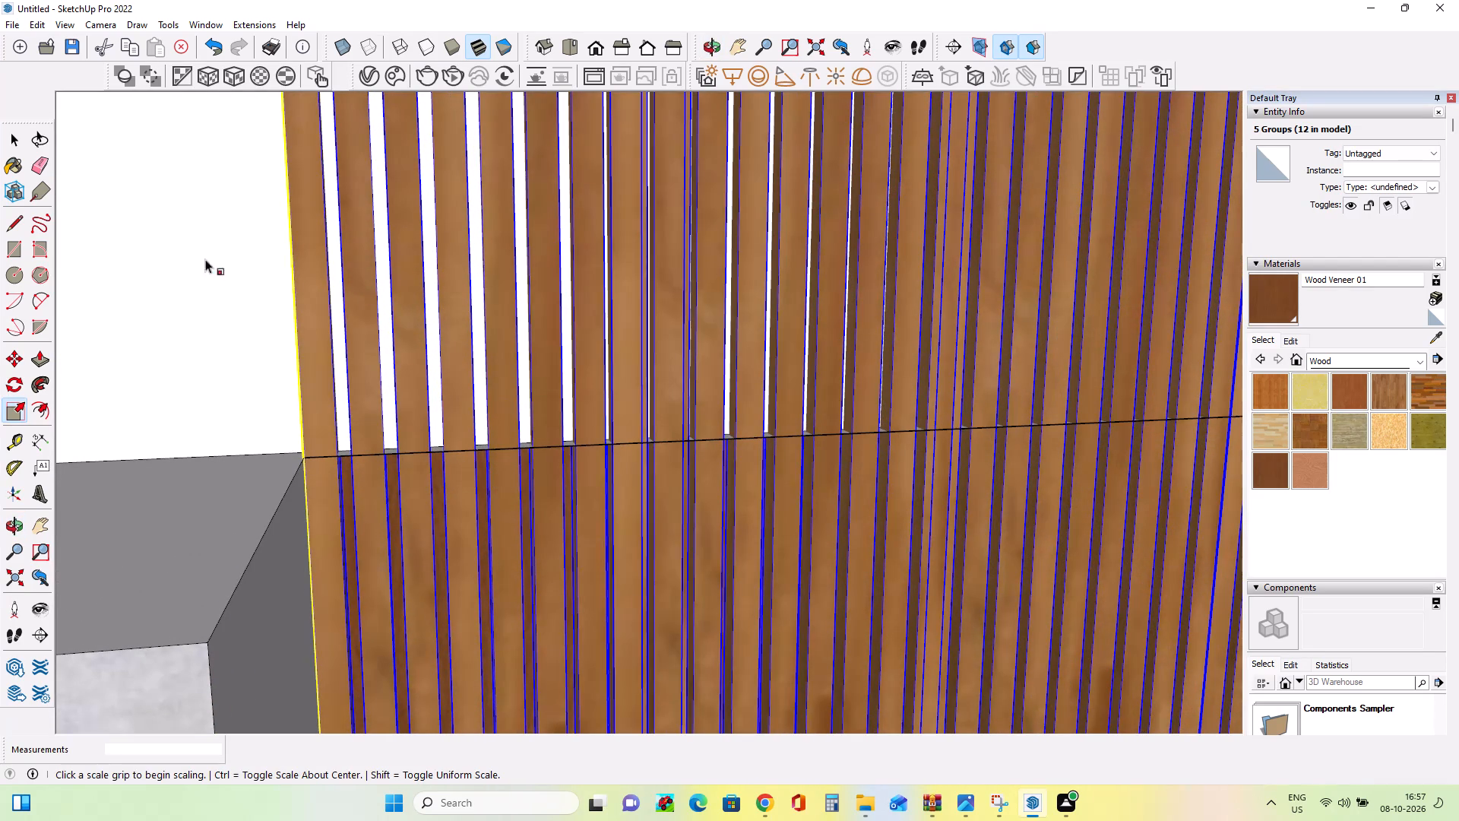
pyautogui.click(42, 165)
pyautogui.click(381, 457)
pyautogui.click(394, 456)
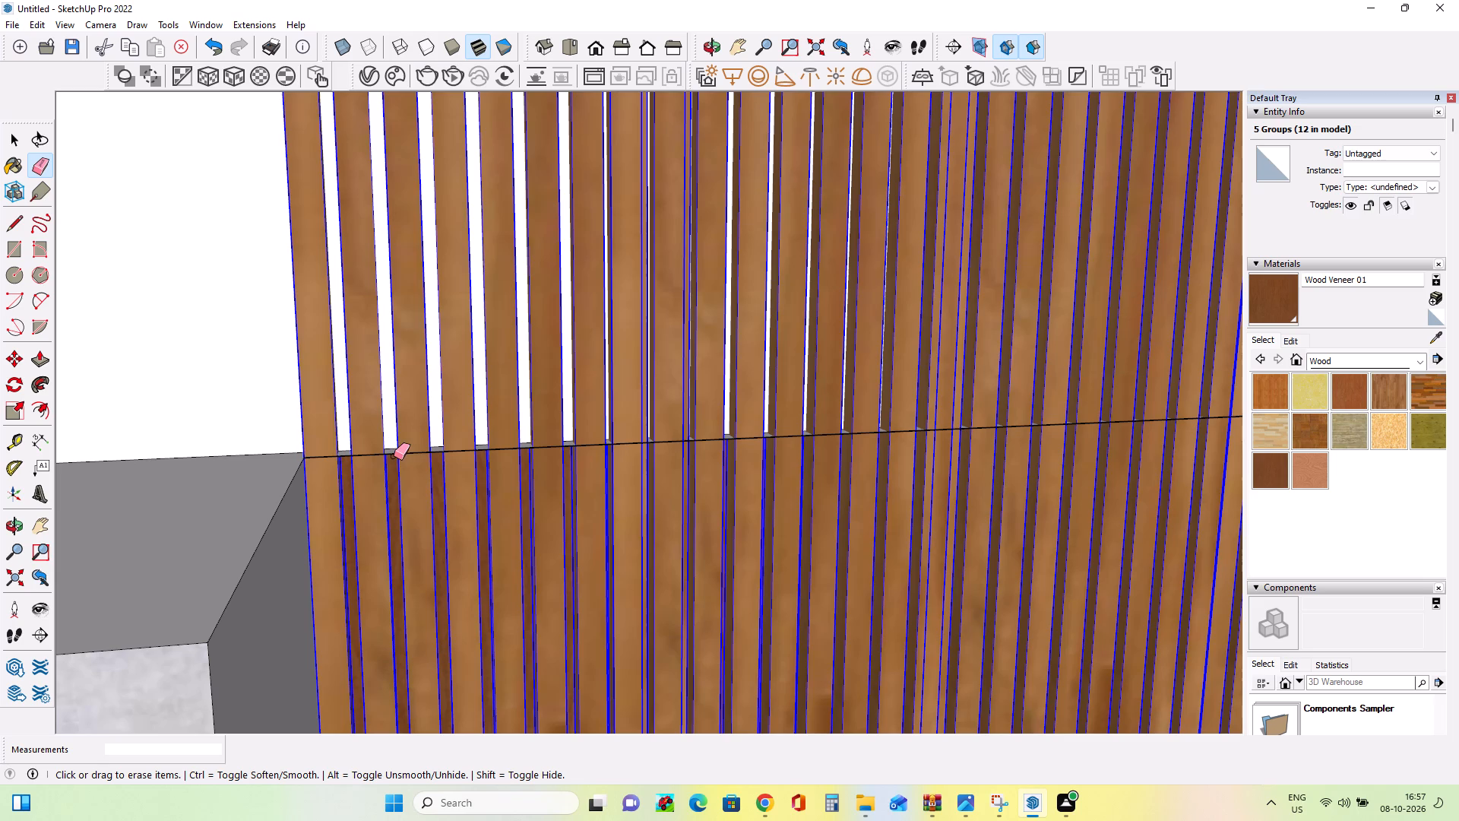
pyautogui.click(394, 455)
# Paint the raised wall above the window and the white wall area behind the slats with Wood Veneer 01.
pyautogui.scroll(-6, 447, 495)
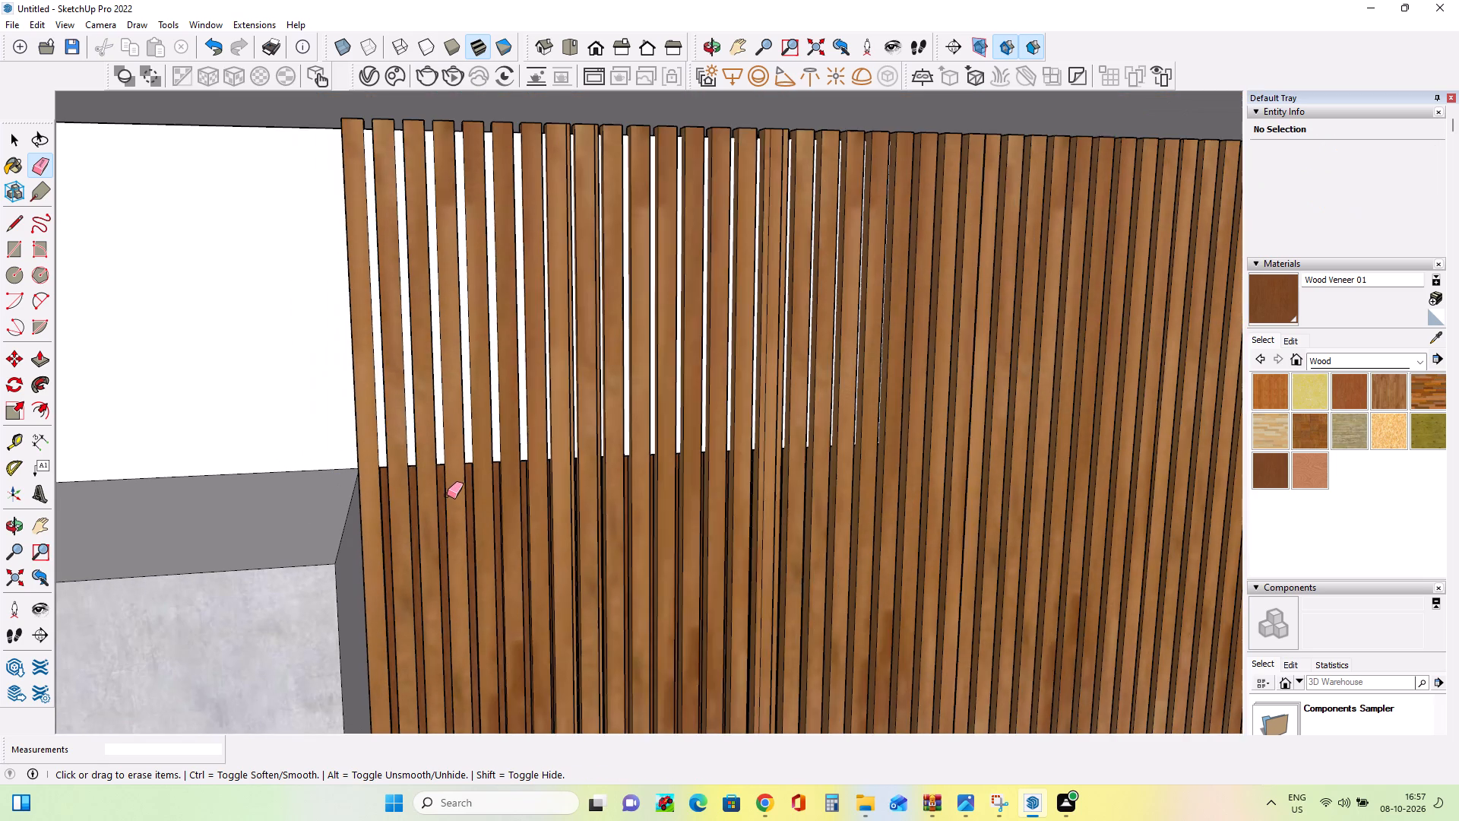
pyautogui.moveTo(453, 495); pyautogui.dragTo(530, 501, button='middle')
pyautogui.click(1266, 476)
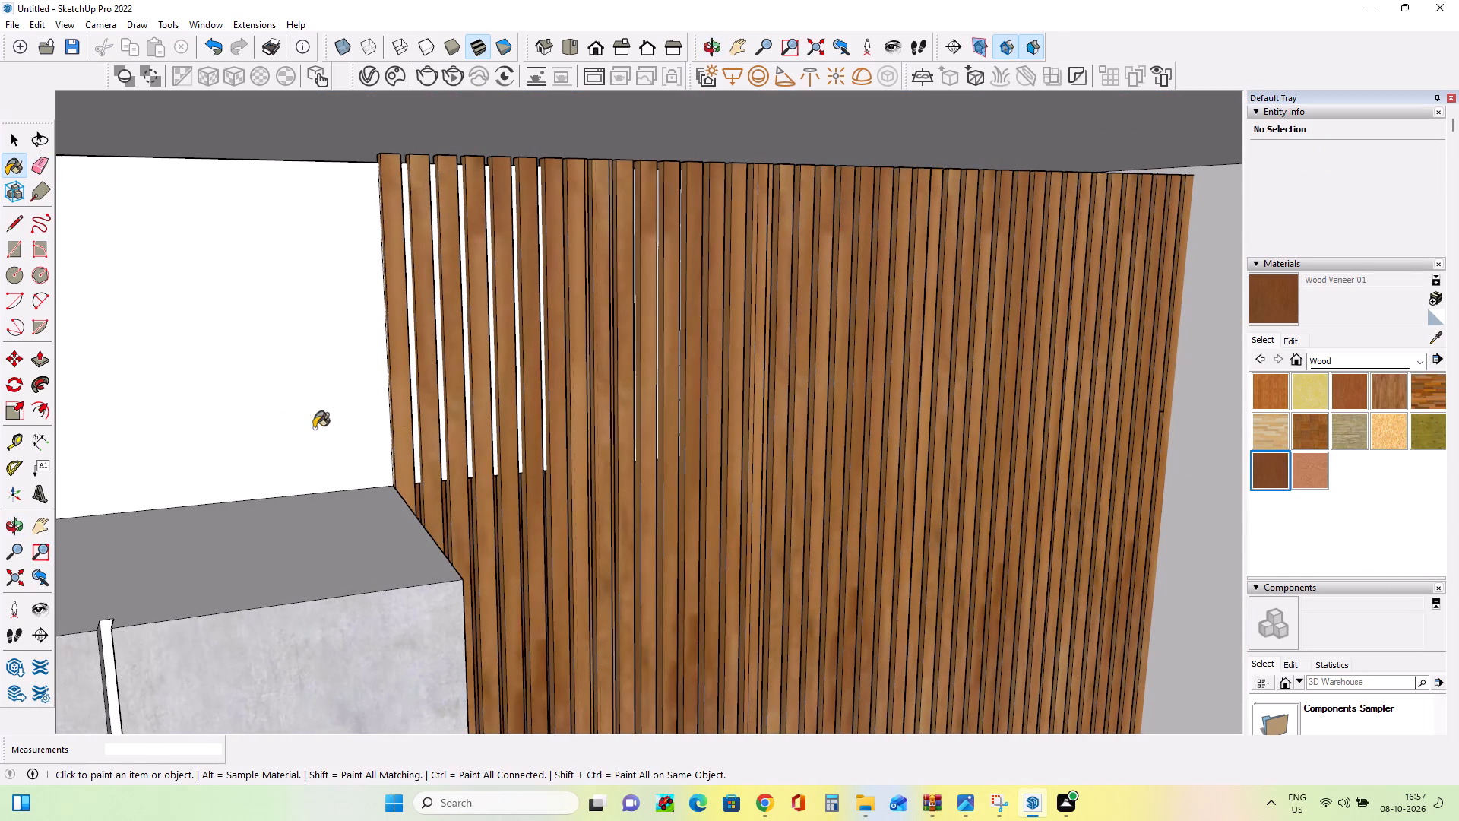
pyautogui.click(244, 427)
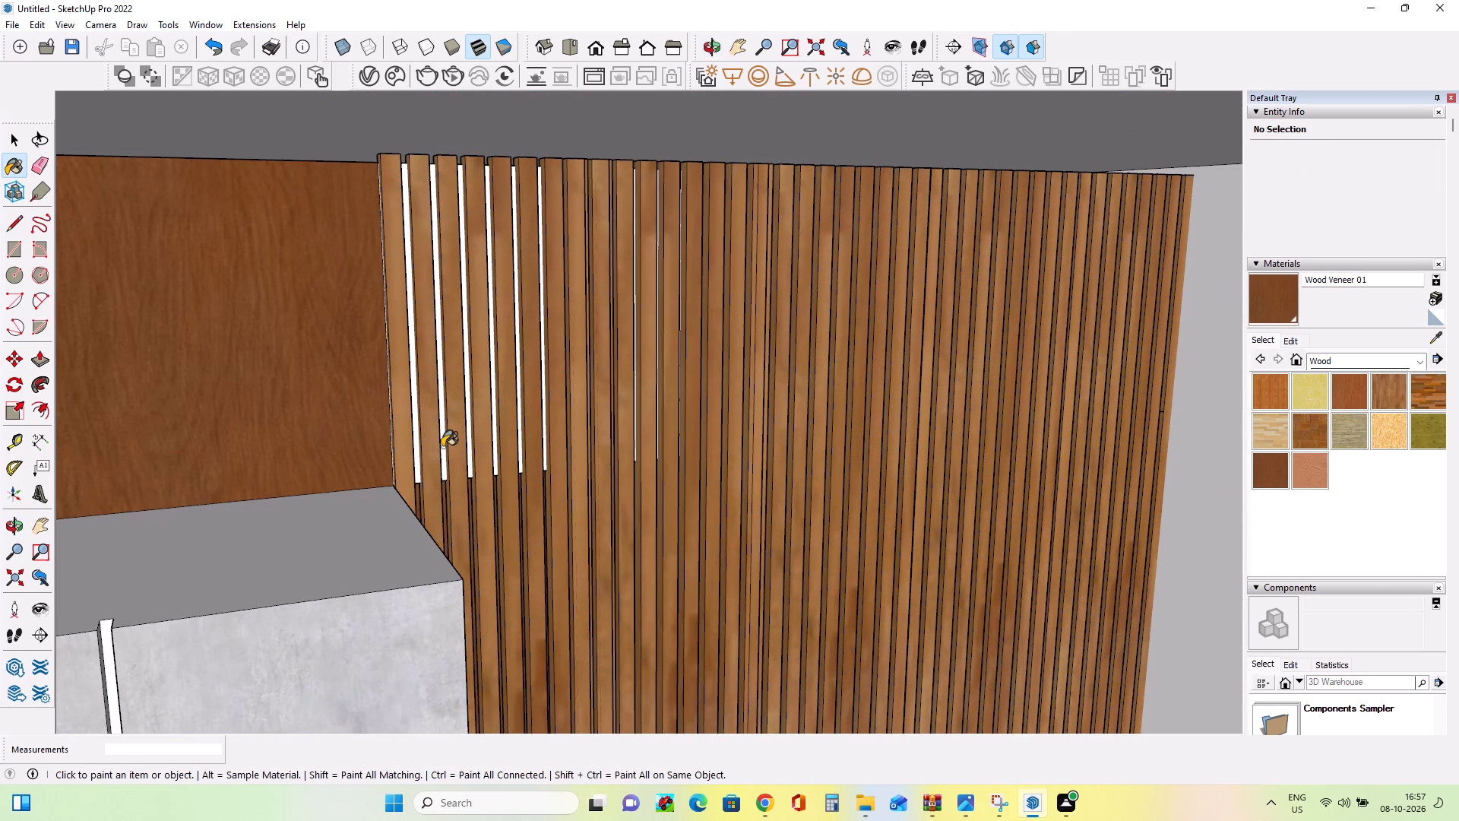
pyautogui.click(442, 447)
# Pull the narrow roof strip between the raised roof block and the outer side wall up 5' 6 1/16".
pyautogui.scroll(-12, 607, 480)
pyautogui.moveTo(742, 548); pyautogui.dragTo(651, 536, button='middle')
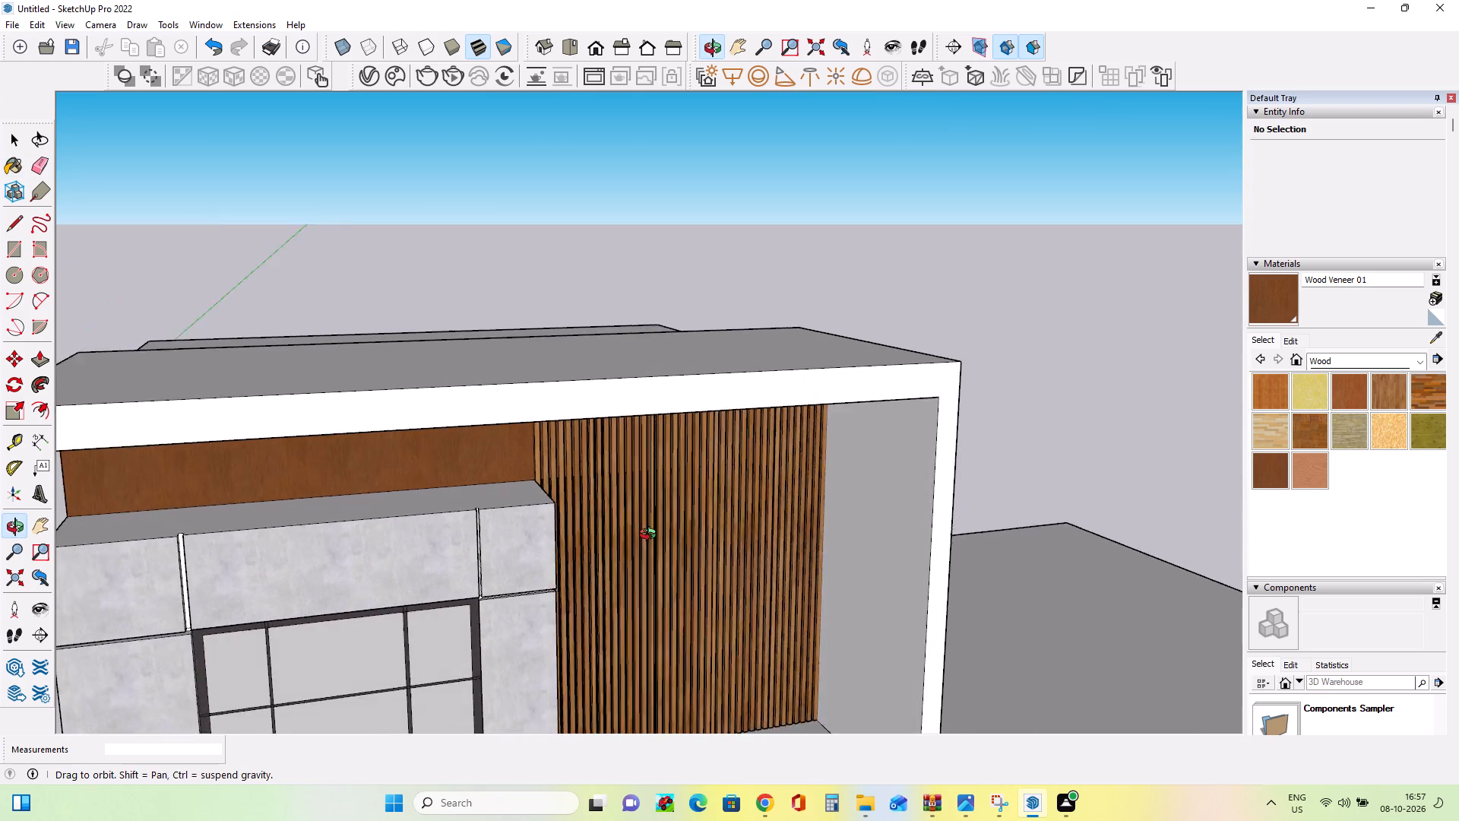
pyautogui.moveTo(651, 536); pyautogui.dragTo(584, 511, button='middle')
pyautogui.scroll(-1, 584, 510)
pyautogui.moveTo(640, 509); pyautogui.dragTo(580, 490, button='middle')
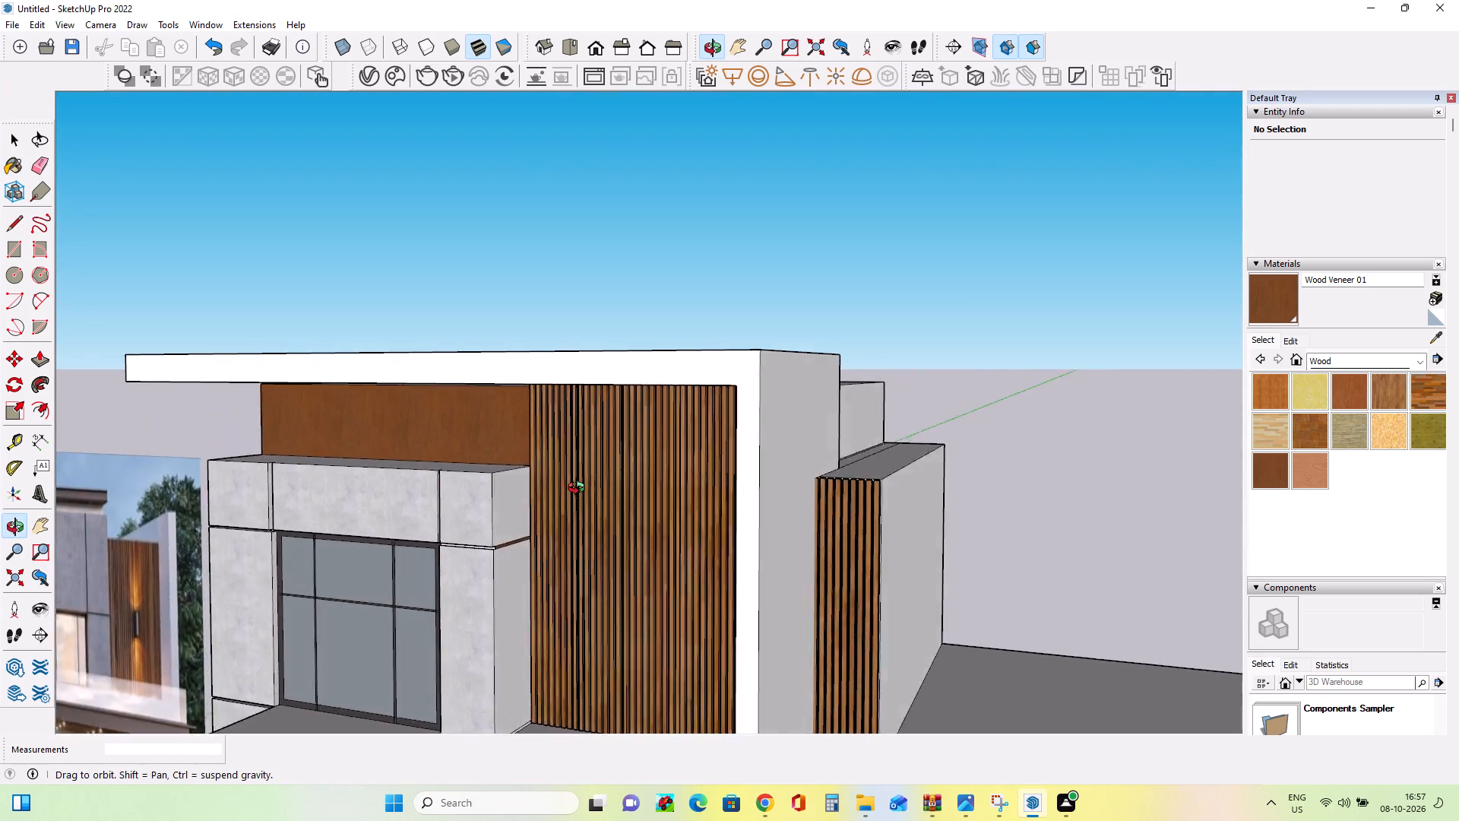
pyautogui.moveTo(580, 490); pyautogui.dragTo(601, 490, button='middle')
pyautogui.scroll(-7, 602, 490)
pyautogui.moveTo(622, 498); pyautogui.dragTo(623, 516, button='middle')
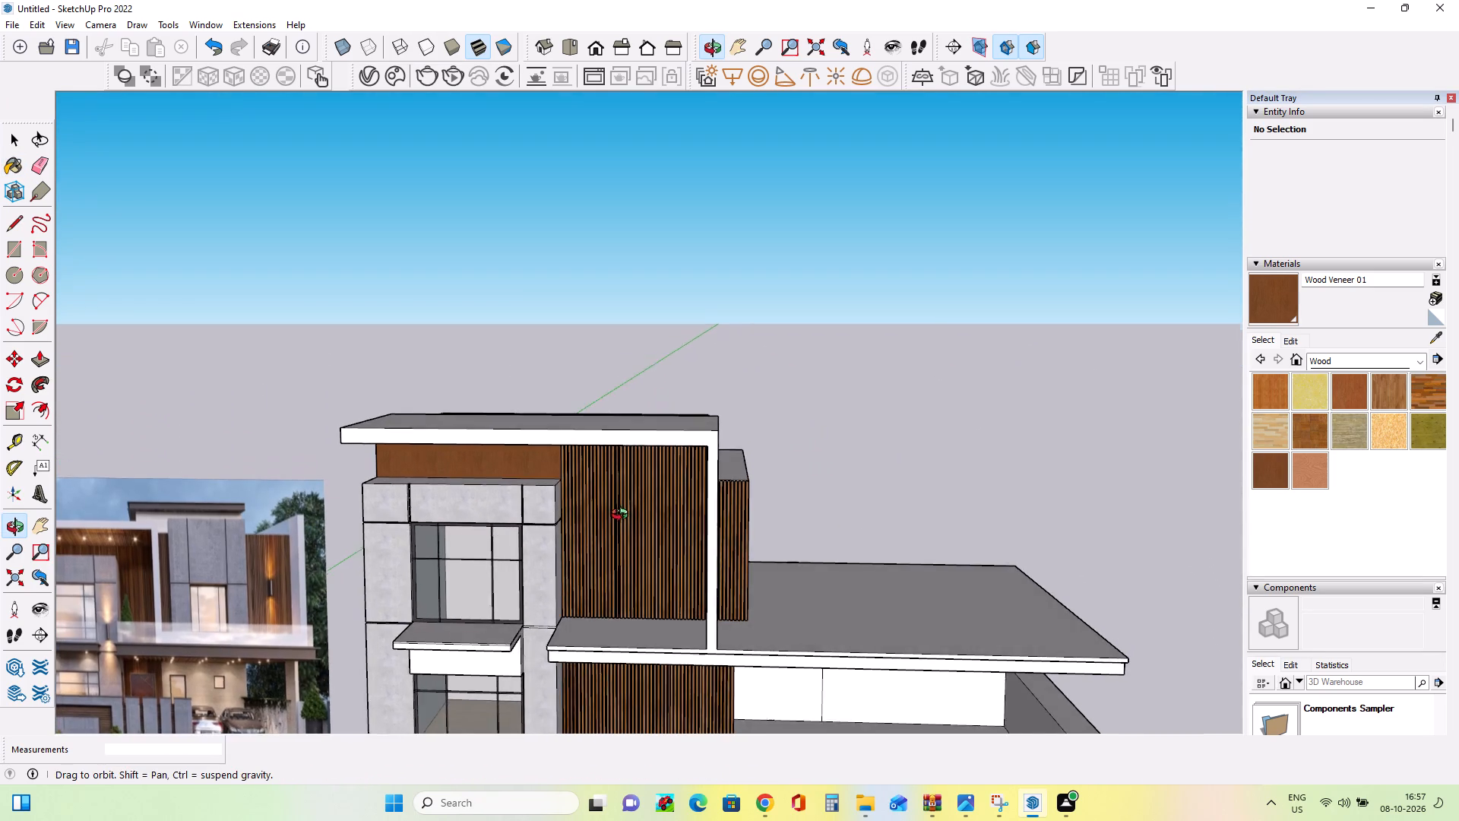
pyautogui.moveTo(623, 516); pyautogui.dragTo(471, 553, button='middle')
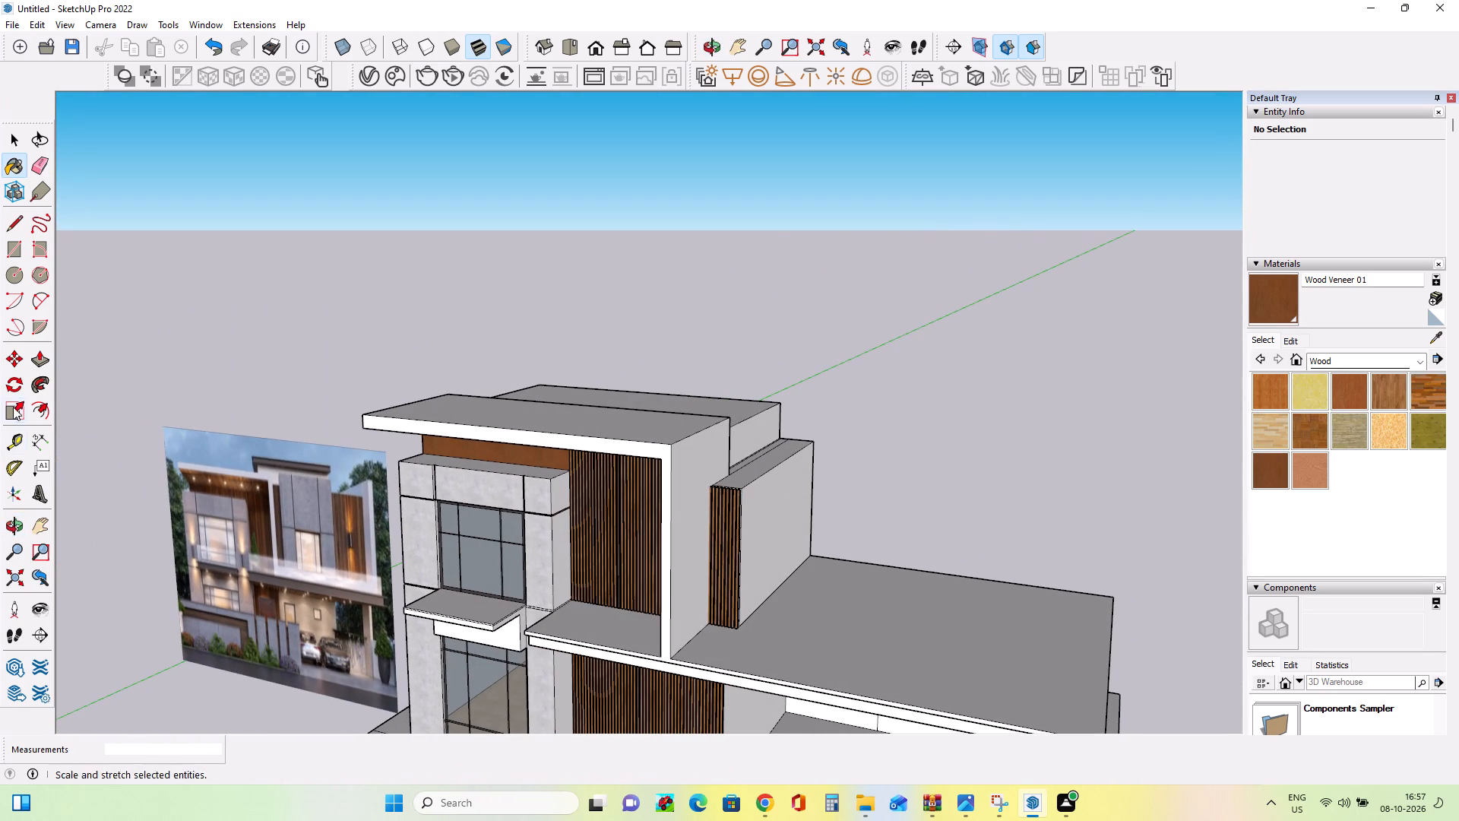
pyautogui.click(37, 361)
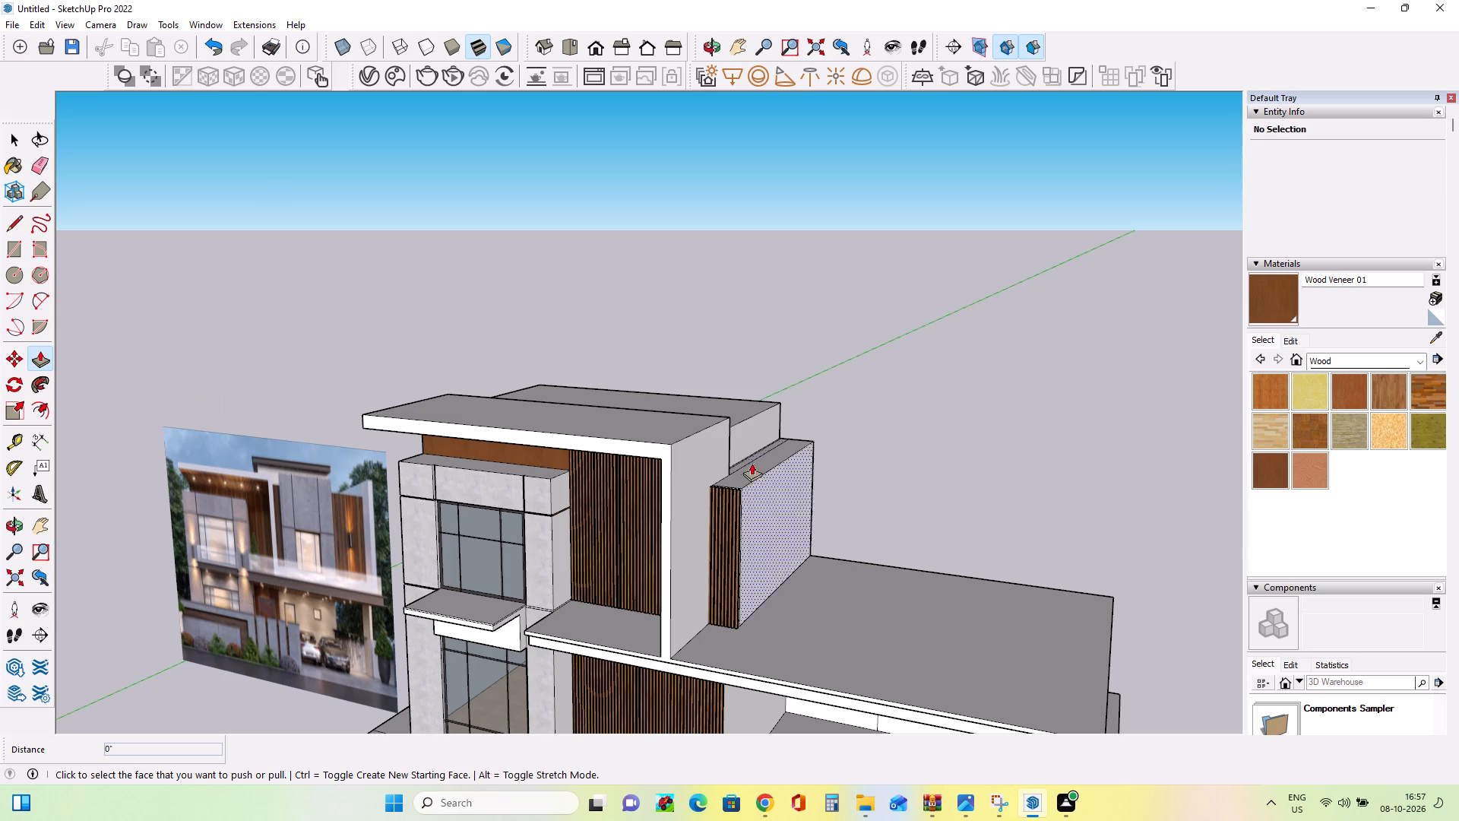
pyautogui.click(749, 462)
pyautogui.moveTo(752, 420); pyautogui.dragTo(755, 436, button='middle')
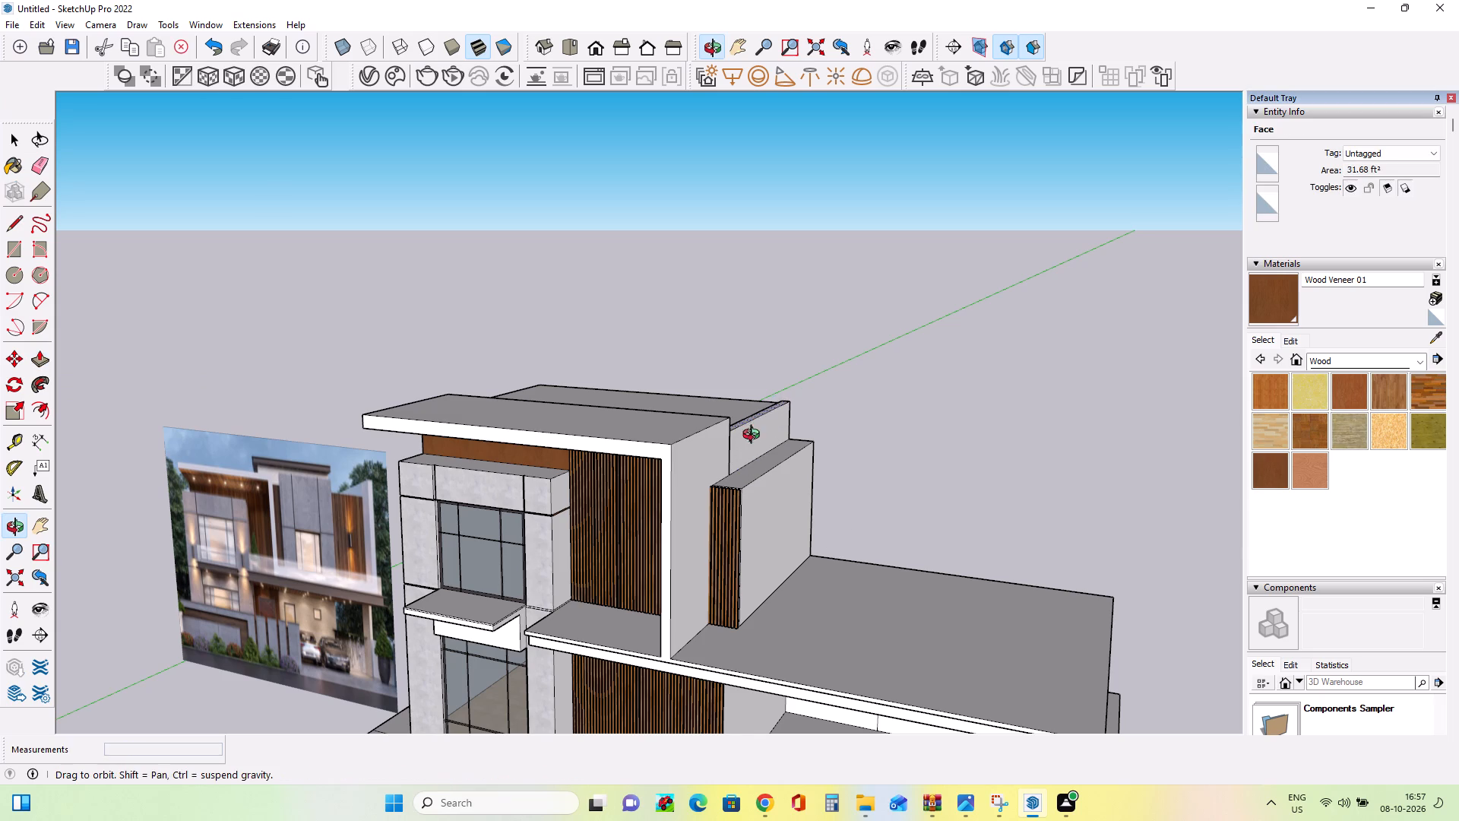
pyautogui.moveTo(755, 436); pyautogui.dragTo(749, 534, button='middle')
pyautogui.moveTo(747, 540); pyautogui.dragTo(733, 572, button='middle')
pyautogui.click(729, 410)
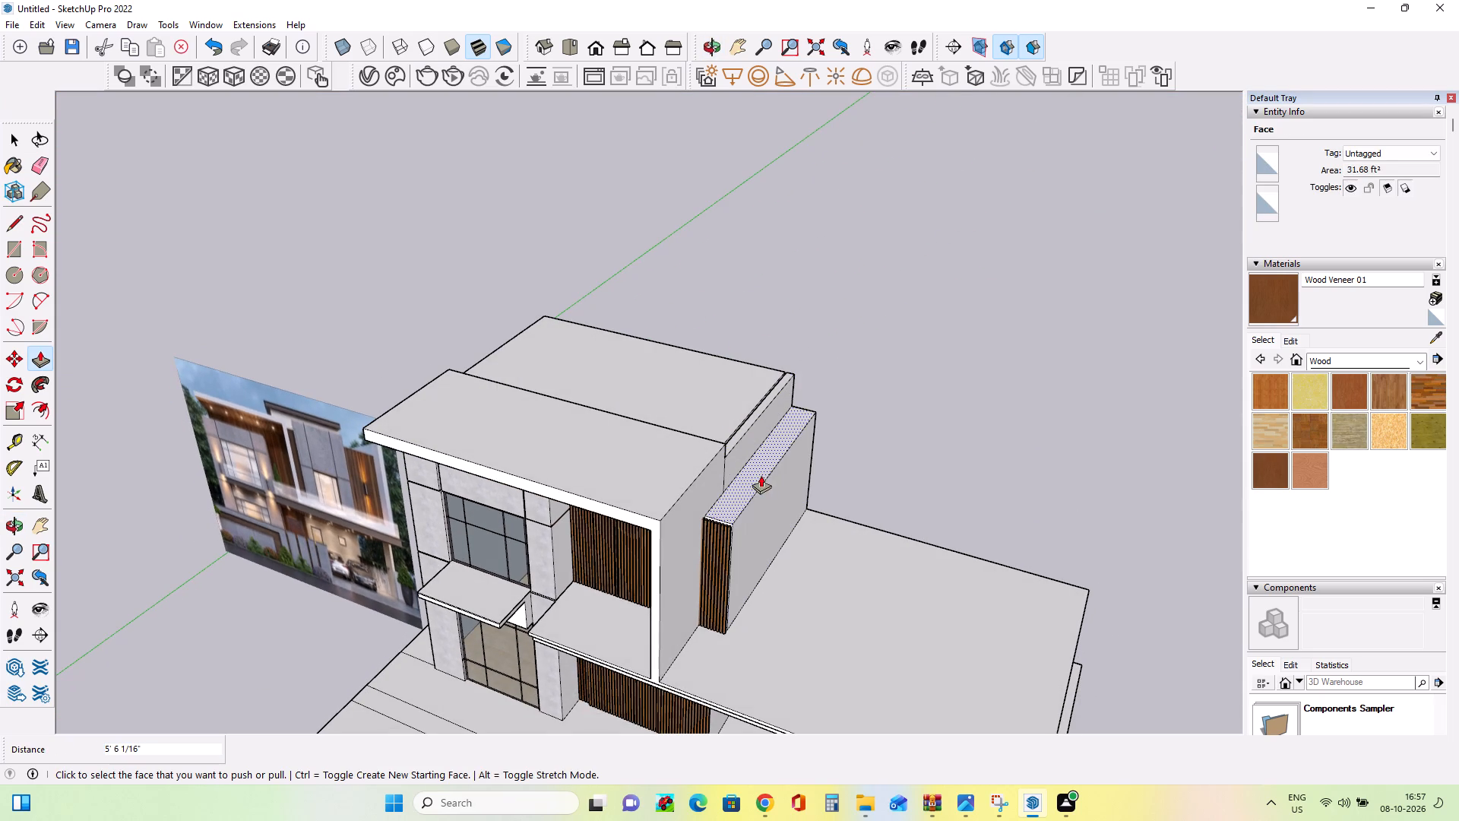
# Adjust the height of the narrow strip's top face with 11 1/16" push/pulls against the adjoining raised roof.
pyautogui.scroll(8, 745, 423)
pyautogui.click(748, 433)
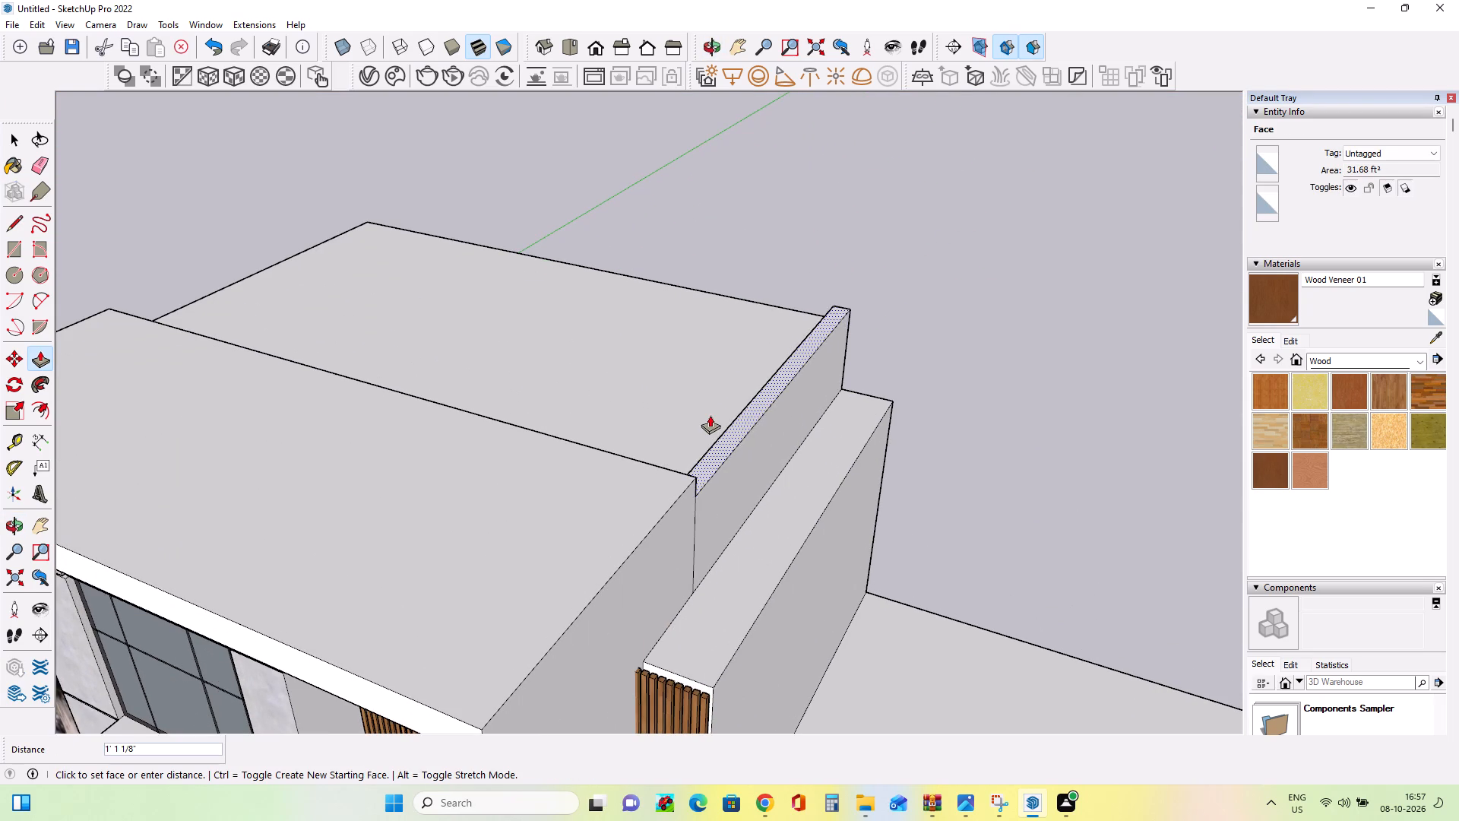
pyautogui.click(669, 418)
pyautogui.scroll(1, 733, 441)
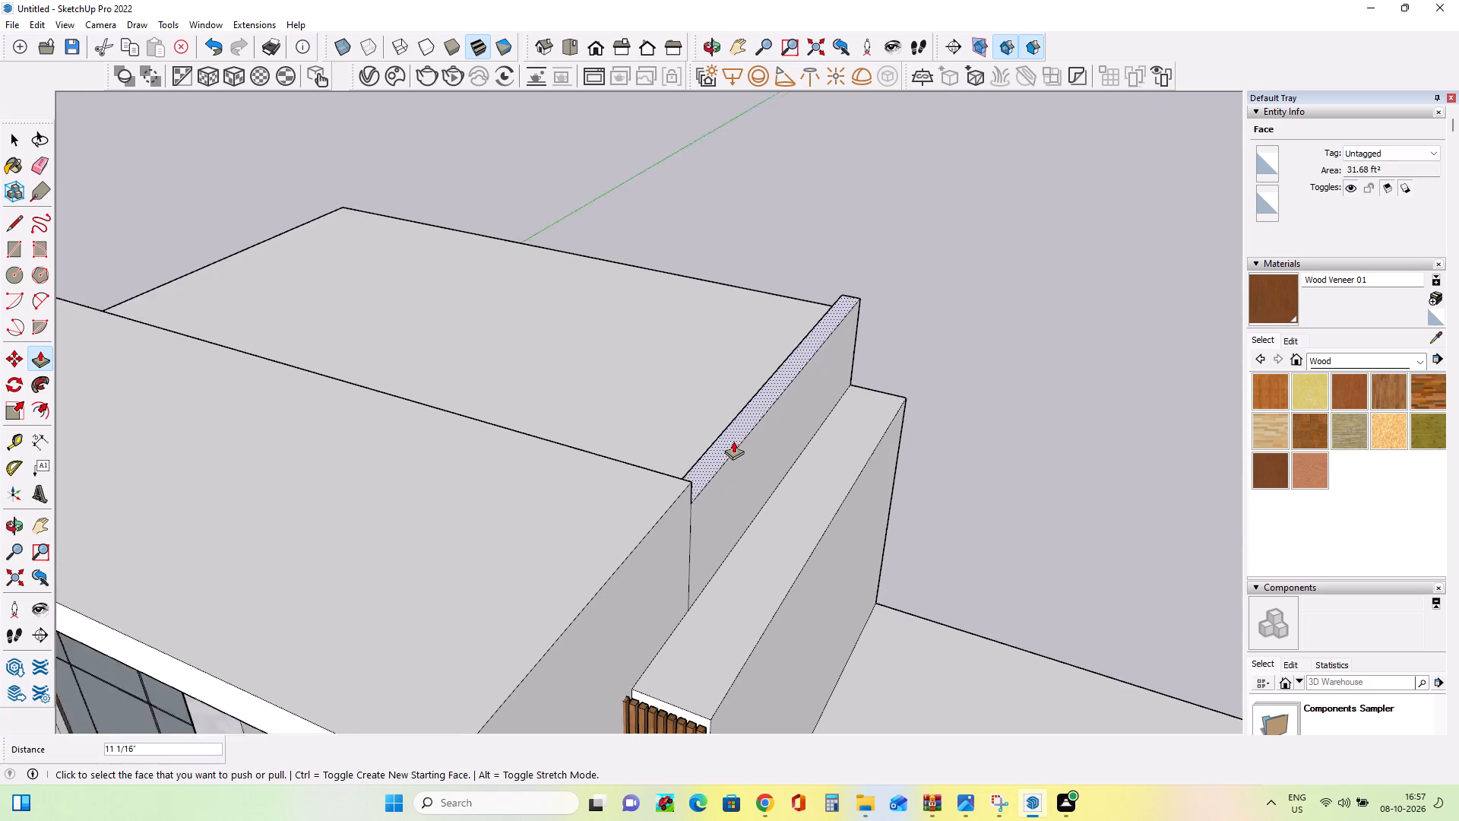
pyautogui.moveTo(736, 445); pyautogui.dragTo(752, 568, button='middle')
pyautogui.scroll(9, 711, 503)
pyautogui.click(711, 503)
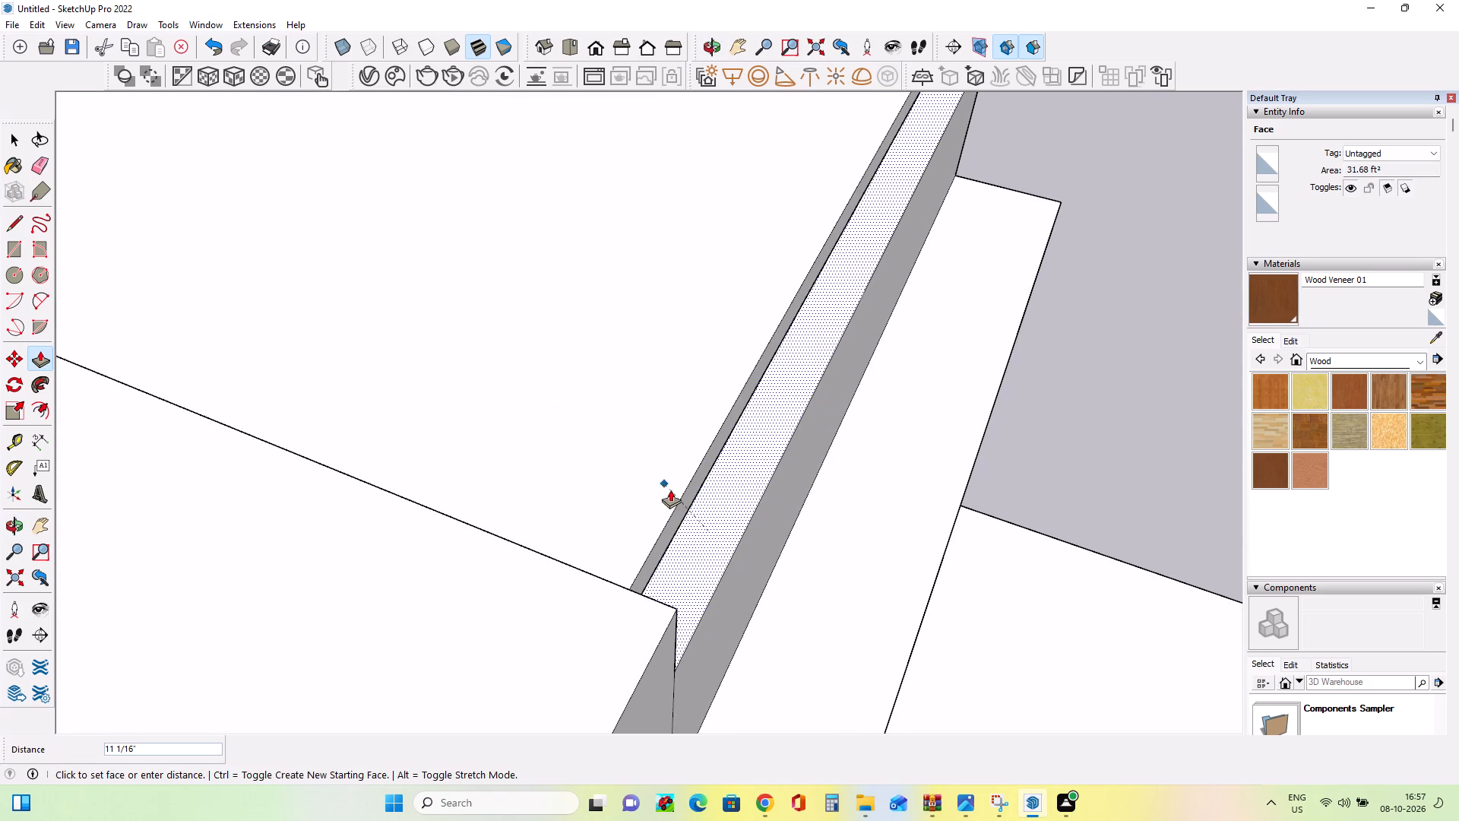
pyautogui.click(641, 488)
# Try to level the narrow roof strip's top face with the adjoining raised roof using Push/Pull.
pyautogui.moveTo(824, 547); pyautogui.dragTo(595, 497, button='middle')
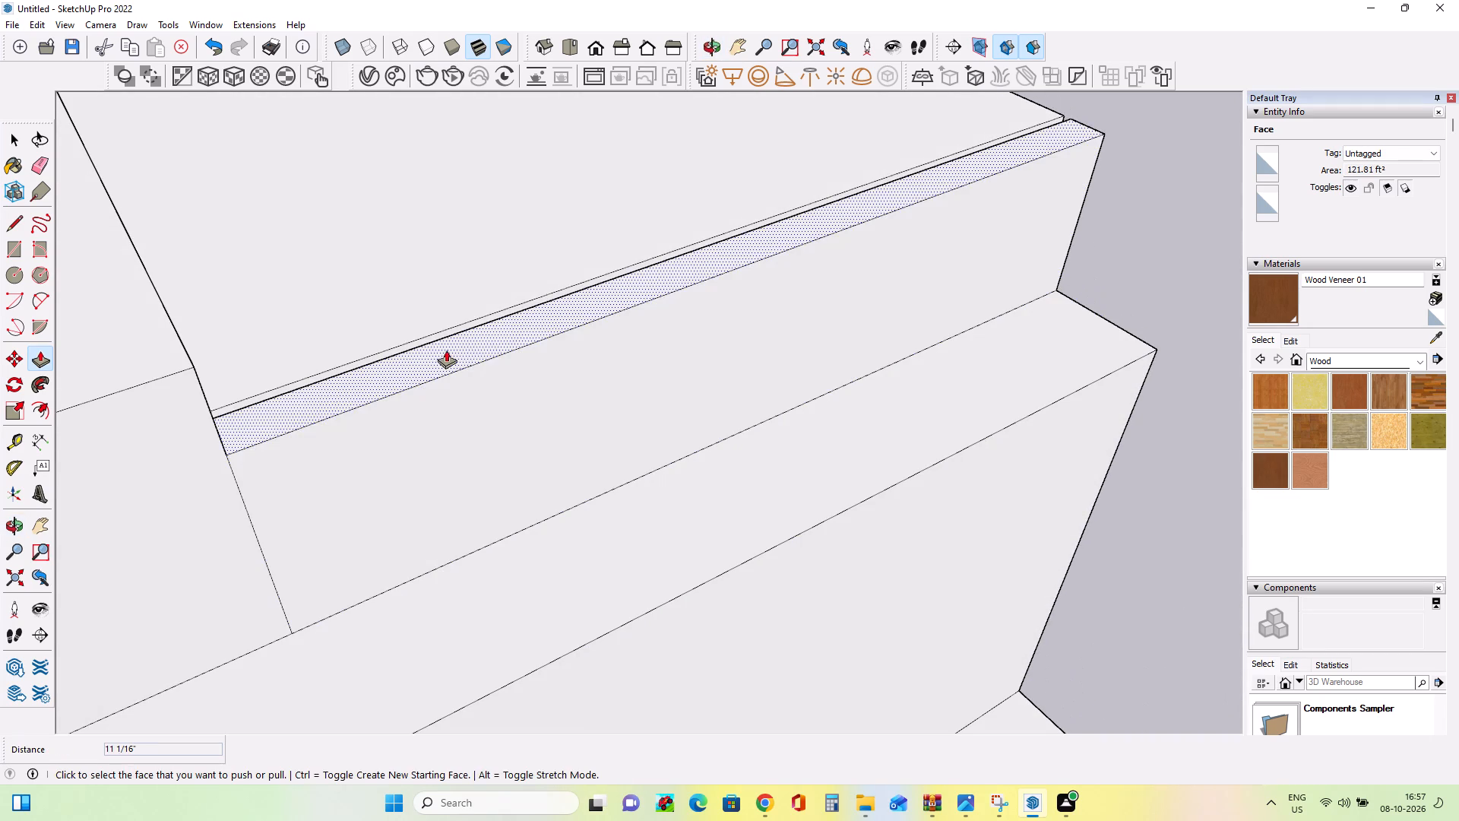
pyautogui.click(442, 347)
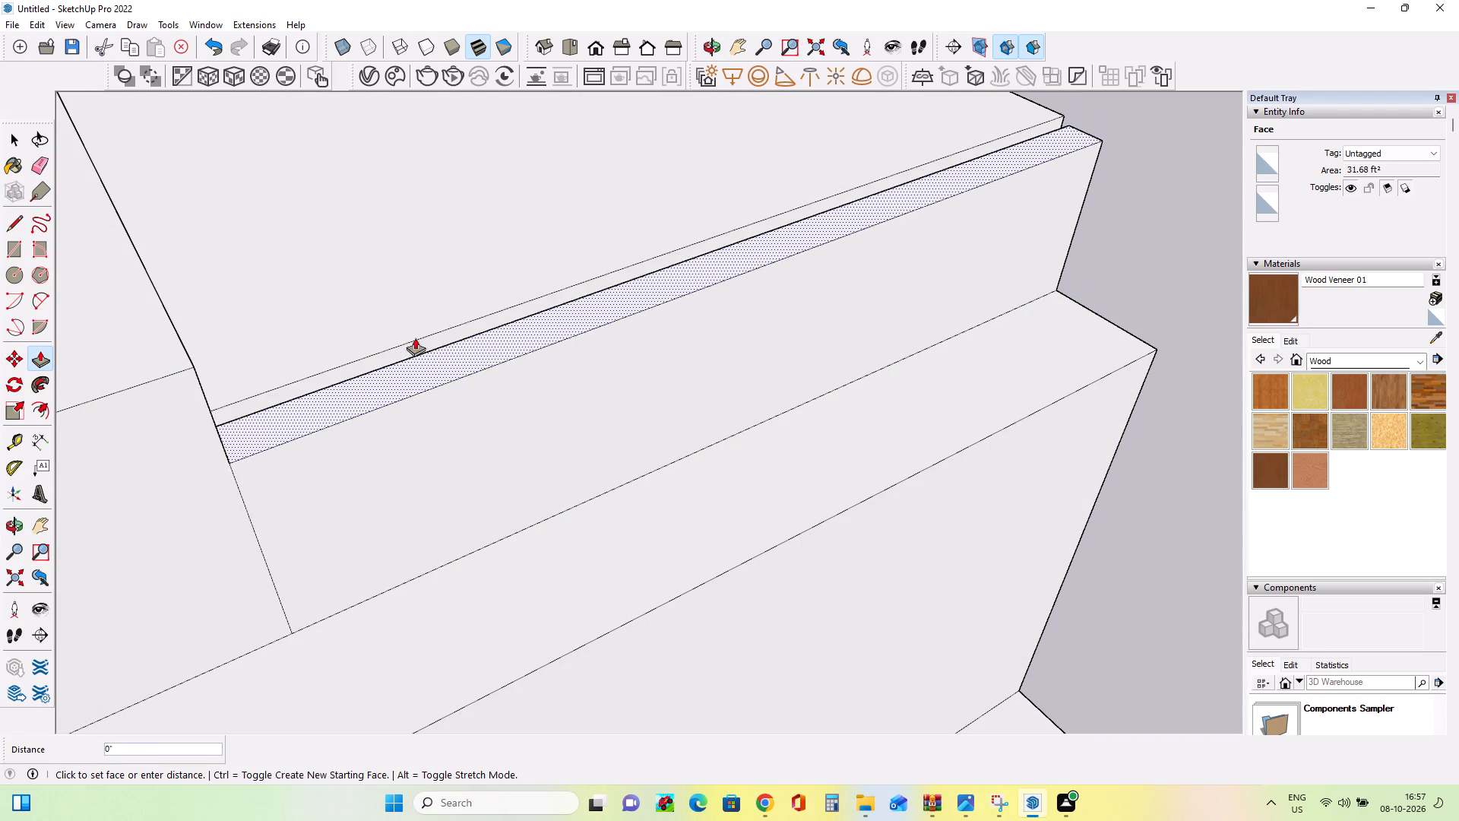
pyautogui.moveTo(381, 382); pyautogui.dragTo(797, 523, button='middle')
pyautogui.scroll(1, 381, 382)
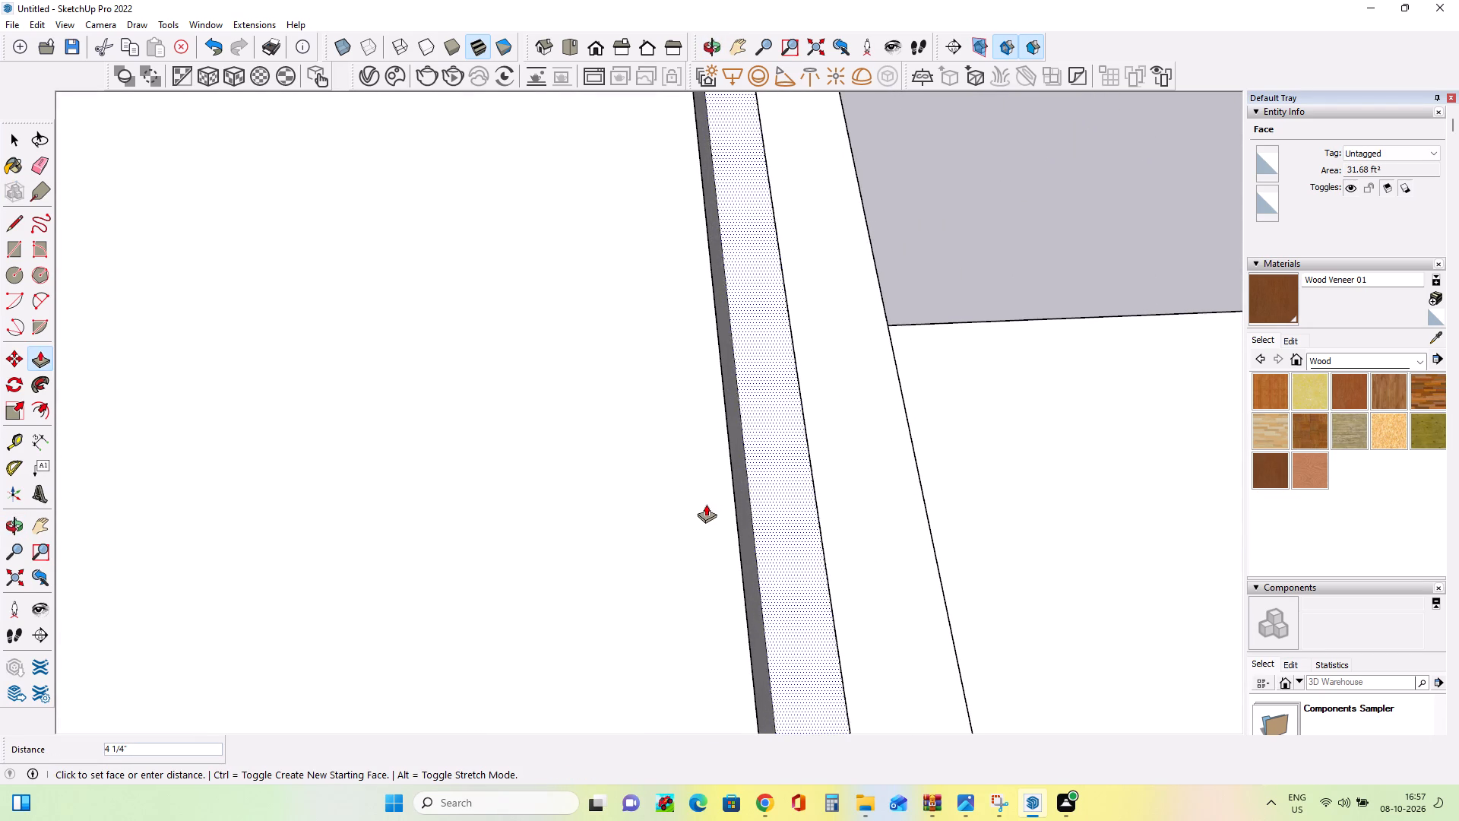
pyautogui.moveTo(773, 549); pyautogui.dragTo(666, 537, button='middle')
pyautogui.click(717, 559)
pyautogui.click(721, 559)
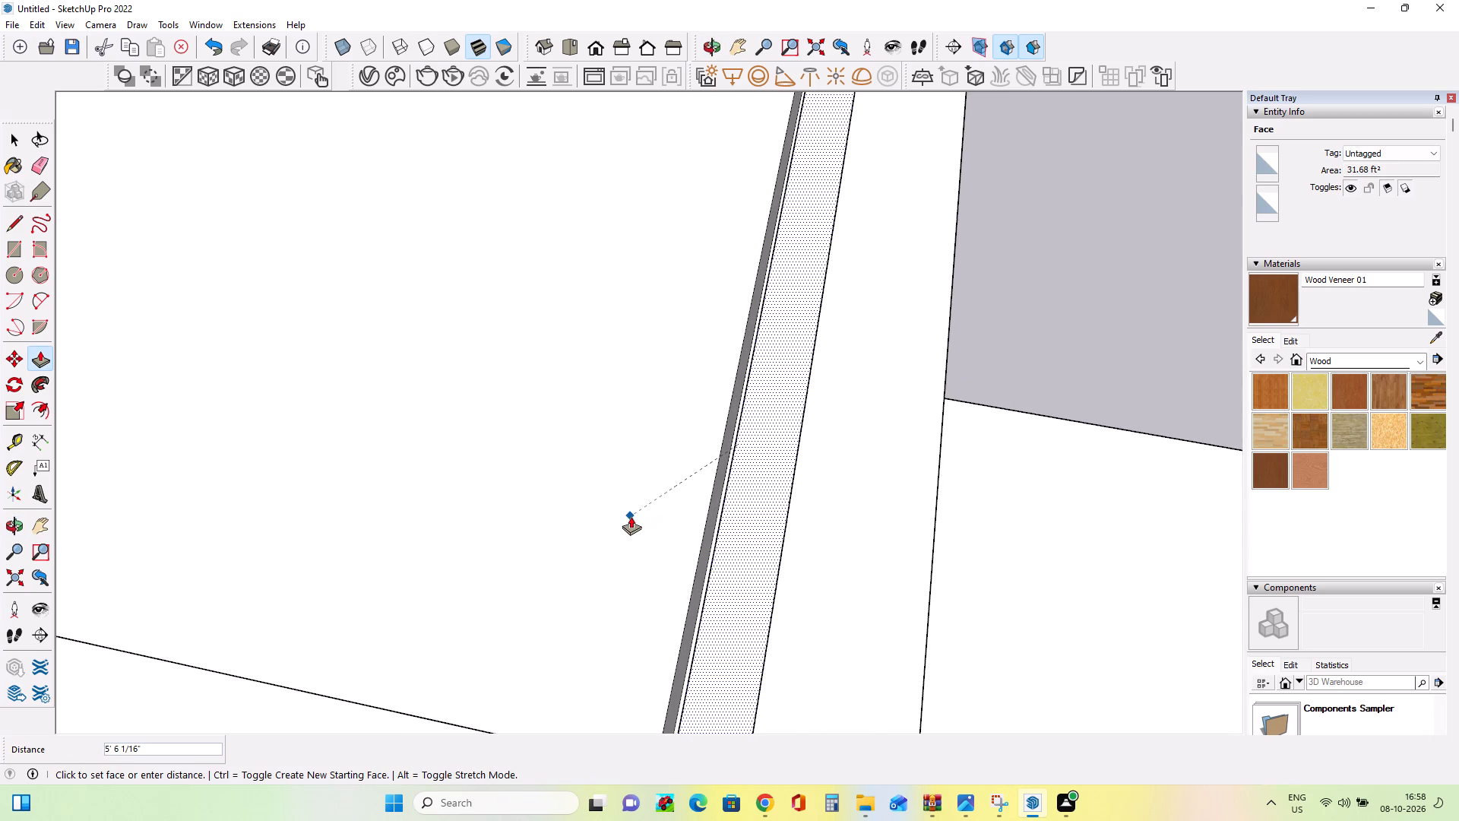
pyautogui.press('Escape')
# Pull the parallel strips along the roof's side edge, including the outer wall top, 5' 6 1/16" level with the raised roof.
pyautogui.moveTo(783, 574); pyautogui.dragTo(624, 599, button='middle')
pyautogui.click(540, 507)
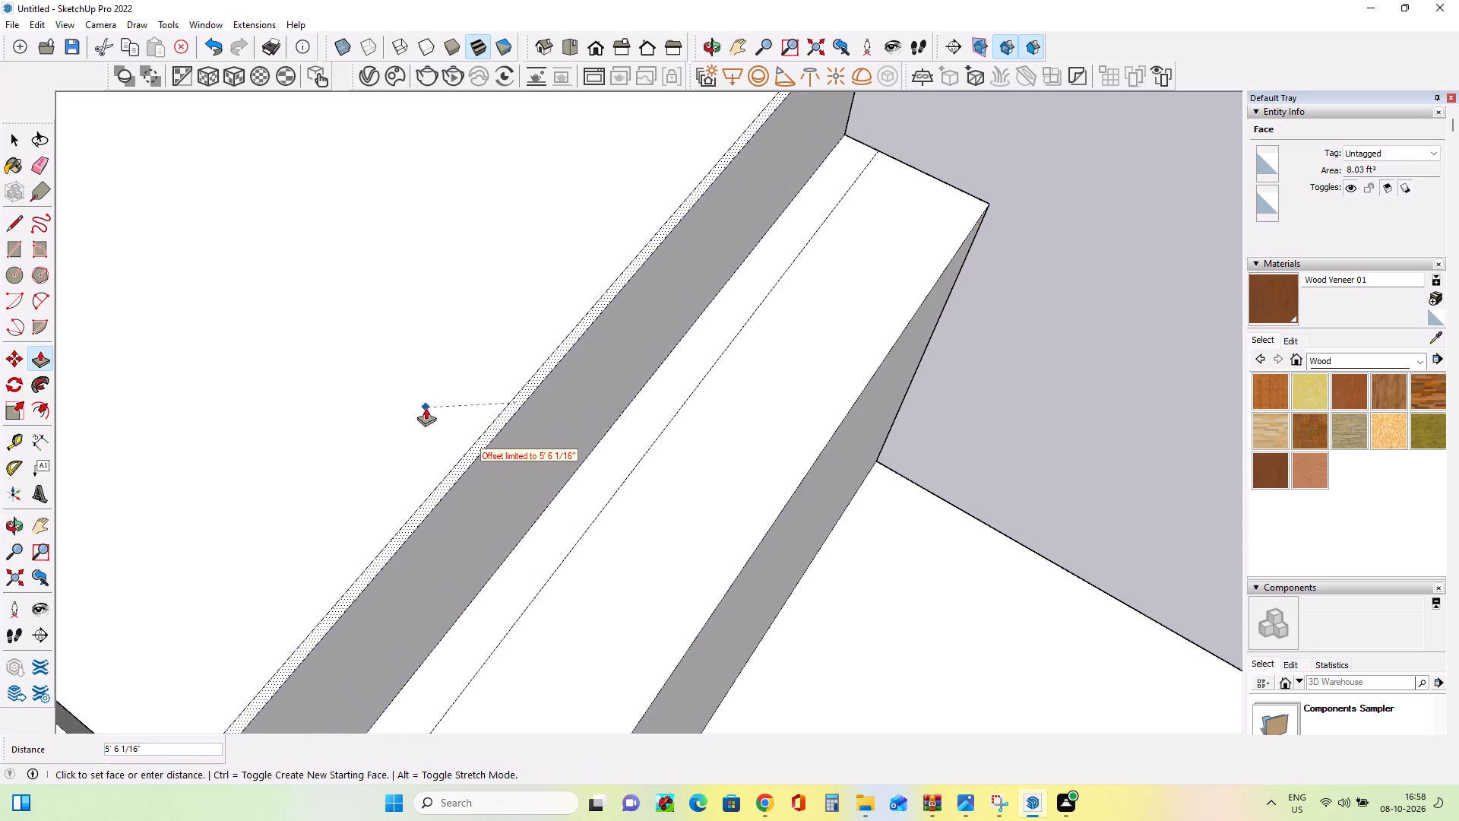
pyautogui.click(426, 407)
pyautogui.click(606, 496)
pyautogui.click(486, 423)
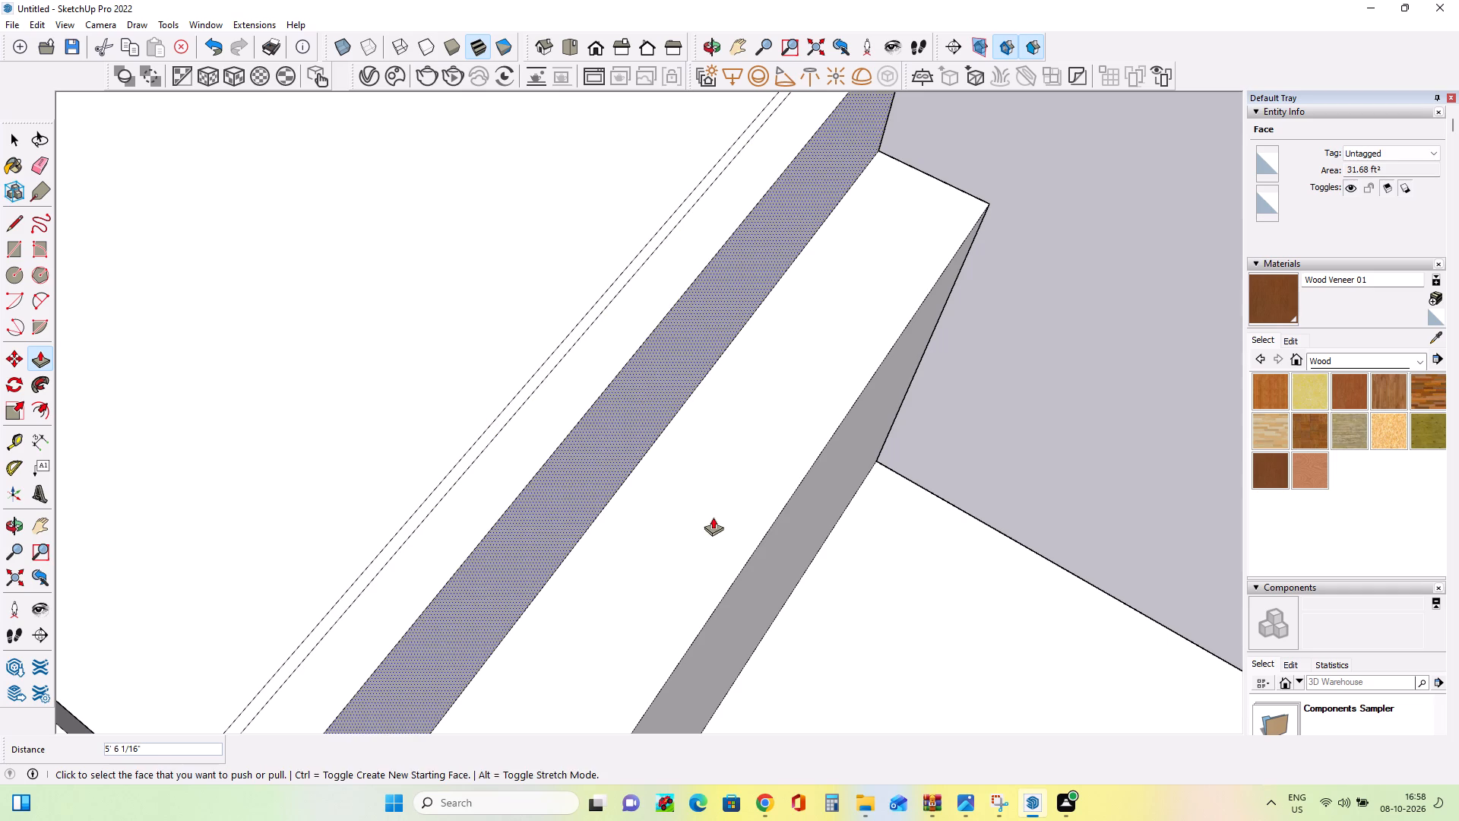
pyautogui.click(713, 517)
pyautogui.click(546, 431)
pyautogui.moveTo(704, 477); pyautogui.dragTo(806, 488, button='middle')
pyautogui.scroll(-3, 806, 488)
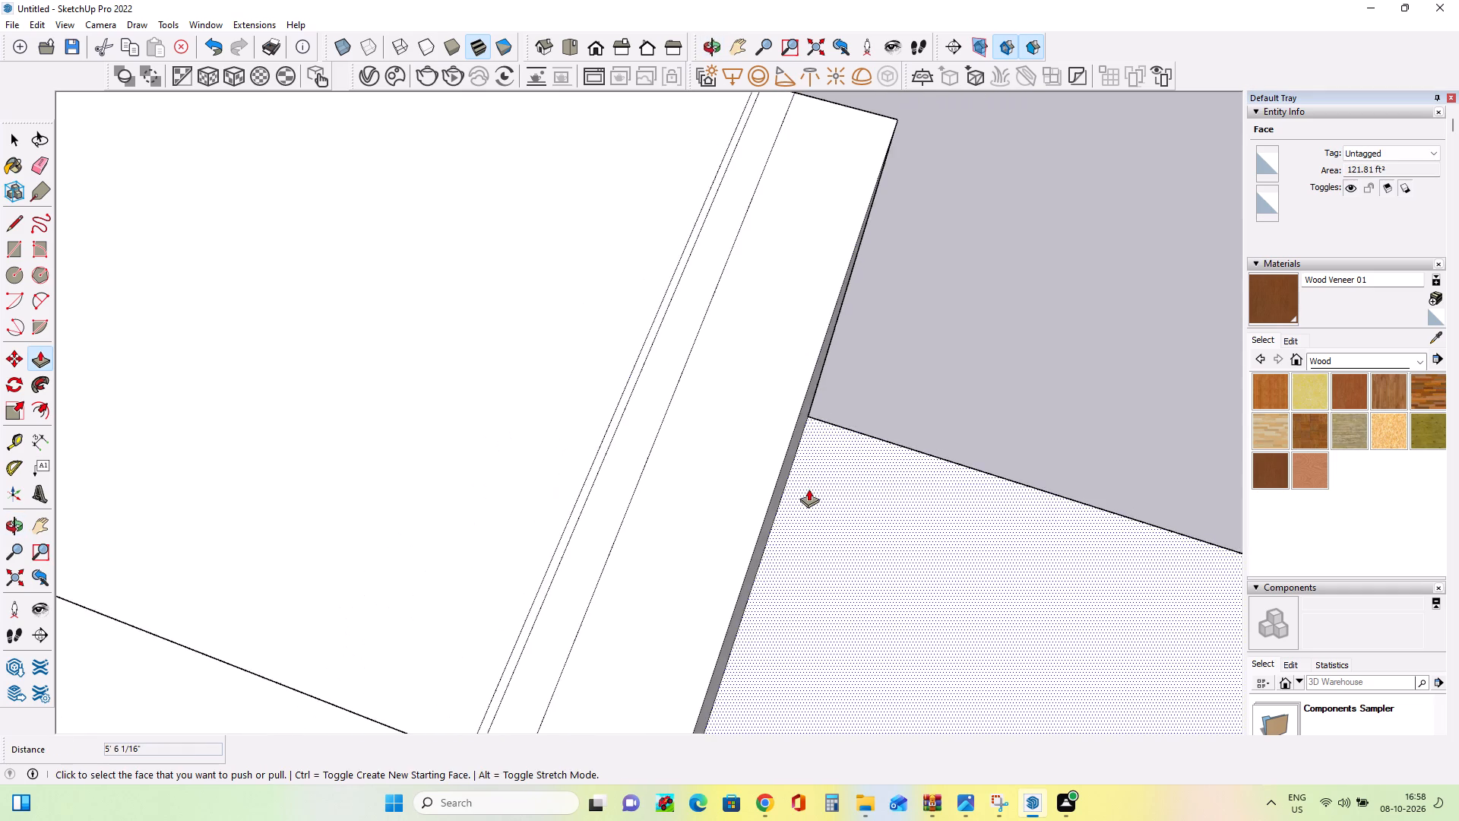
pyautogui.scroll(-8, 809, 489)
pyautogui.moveTo(811, 492); pyautogui.dragTo(849, 488, button='middle')
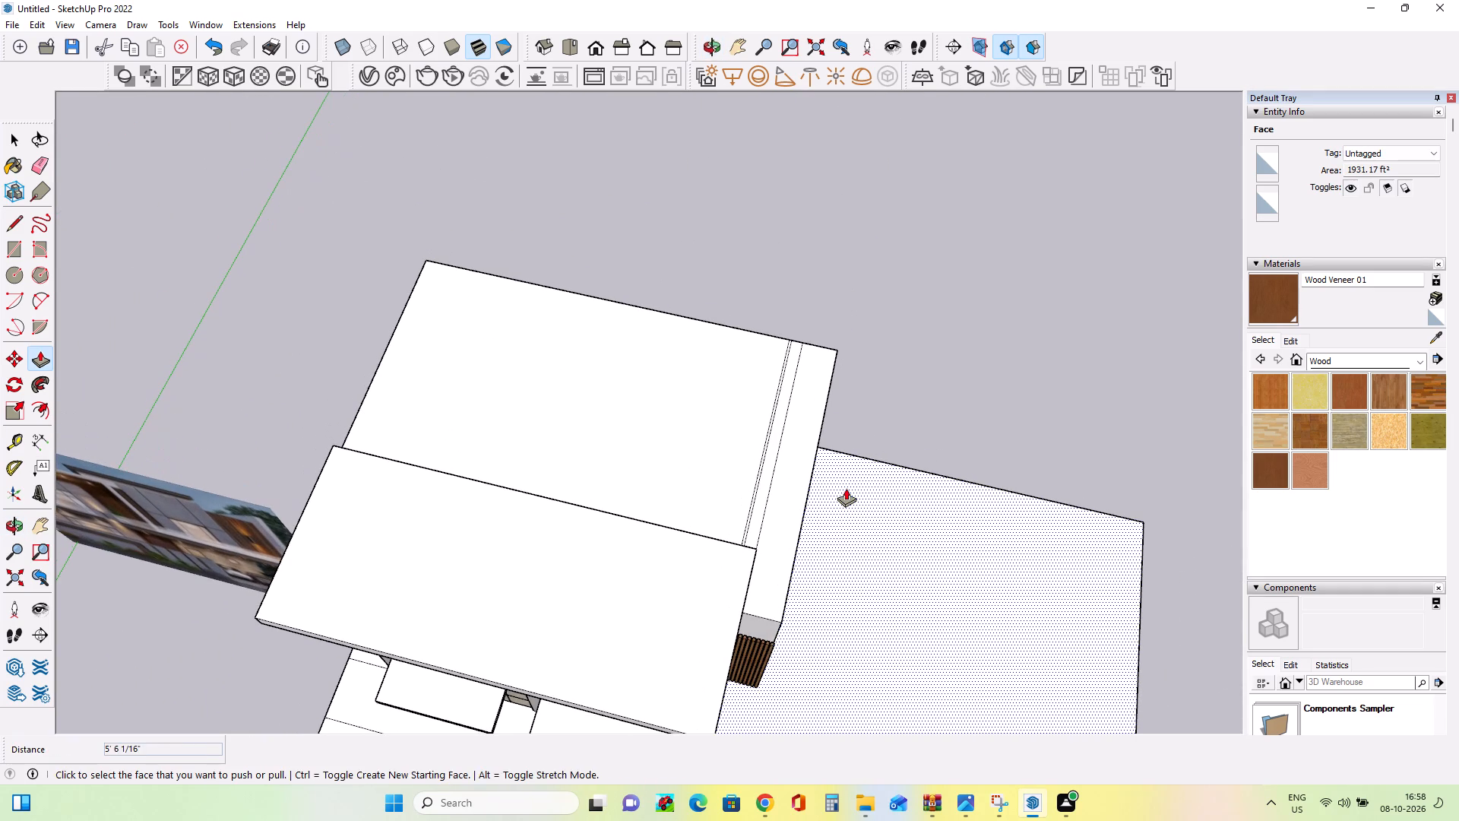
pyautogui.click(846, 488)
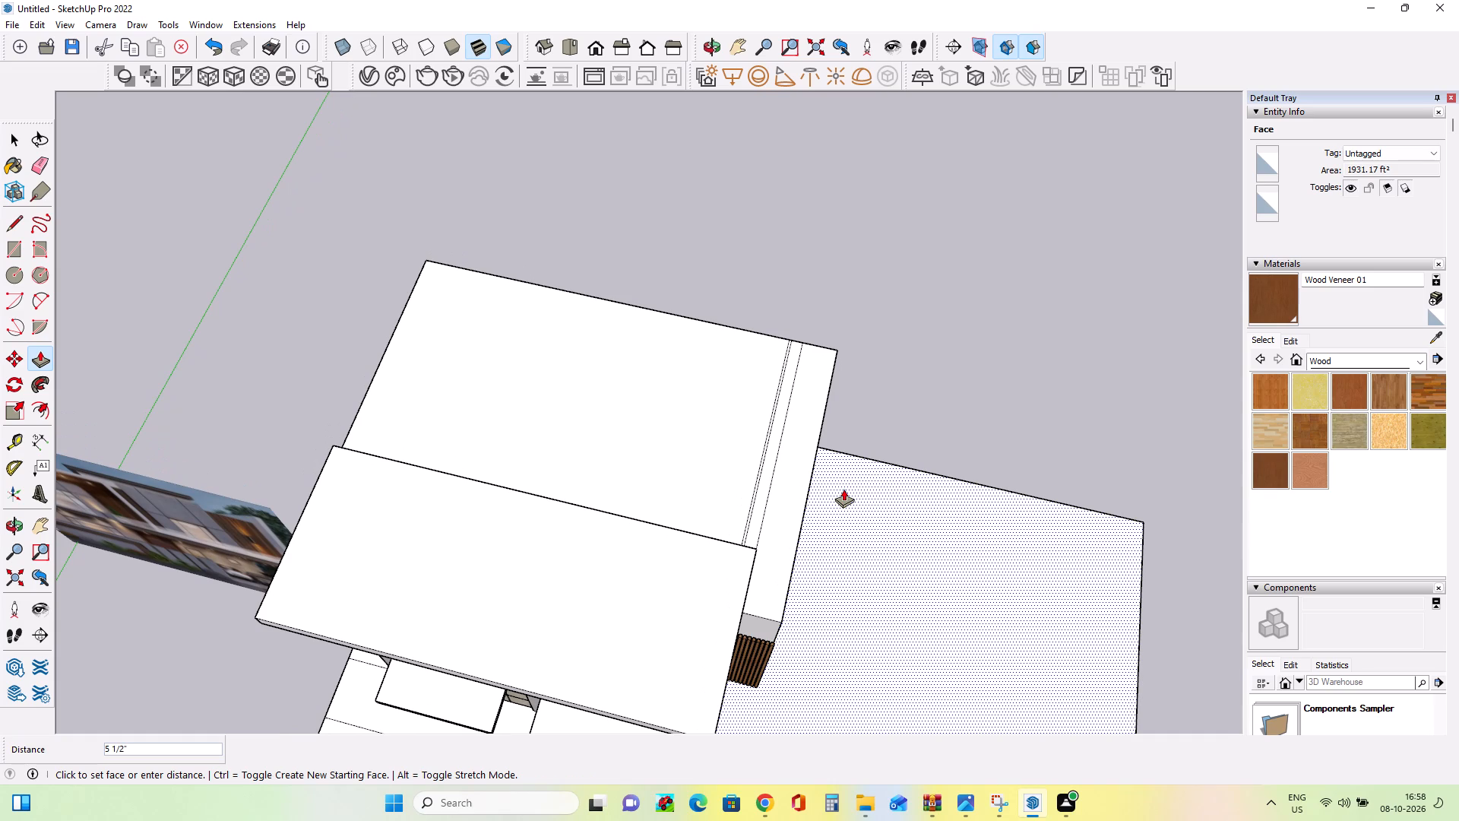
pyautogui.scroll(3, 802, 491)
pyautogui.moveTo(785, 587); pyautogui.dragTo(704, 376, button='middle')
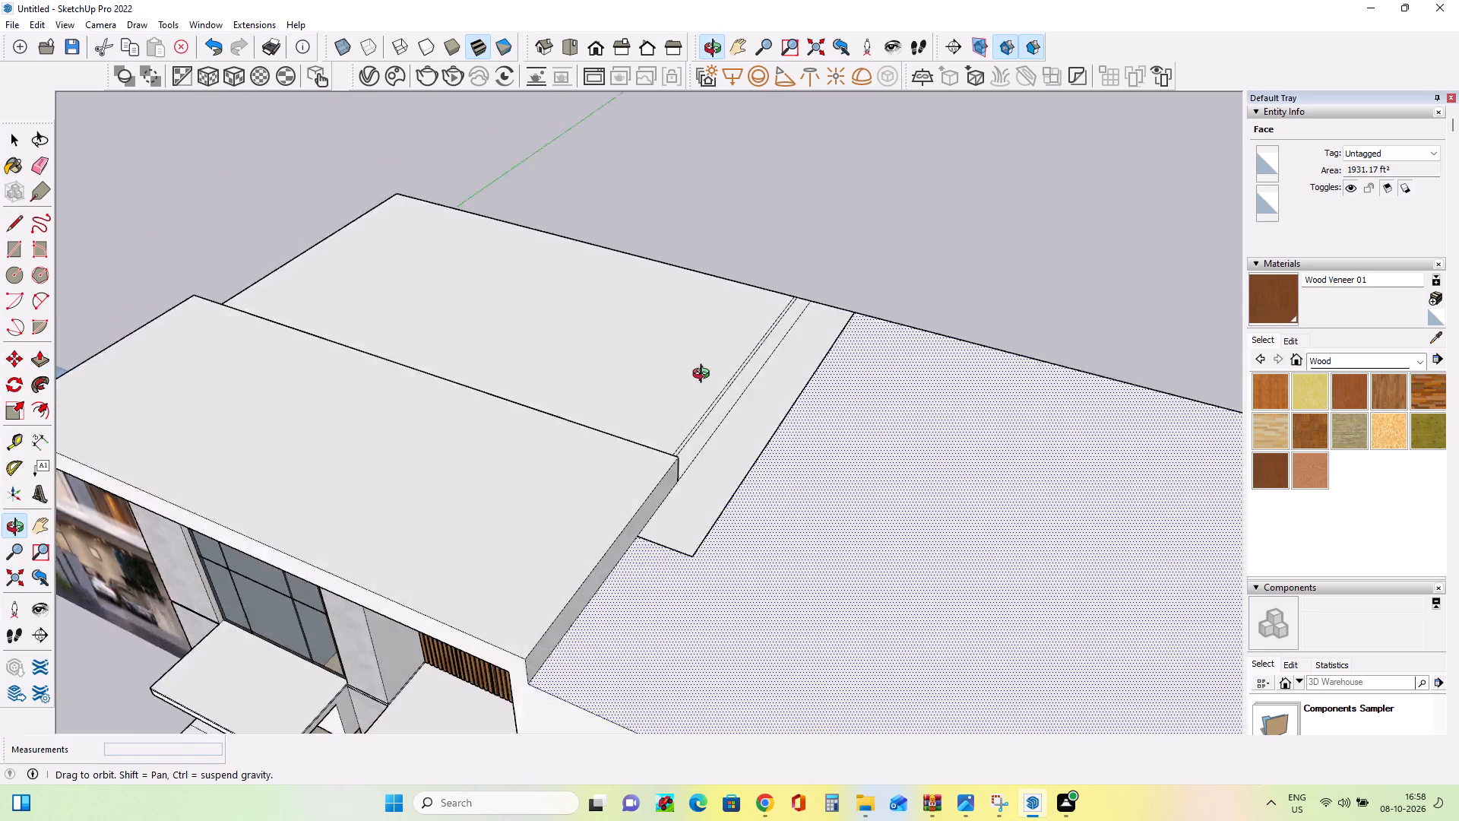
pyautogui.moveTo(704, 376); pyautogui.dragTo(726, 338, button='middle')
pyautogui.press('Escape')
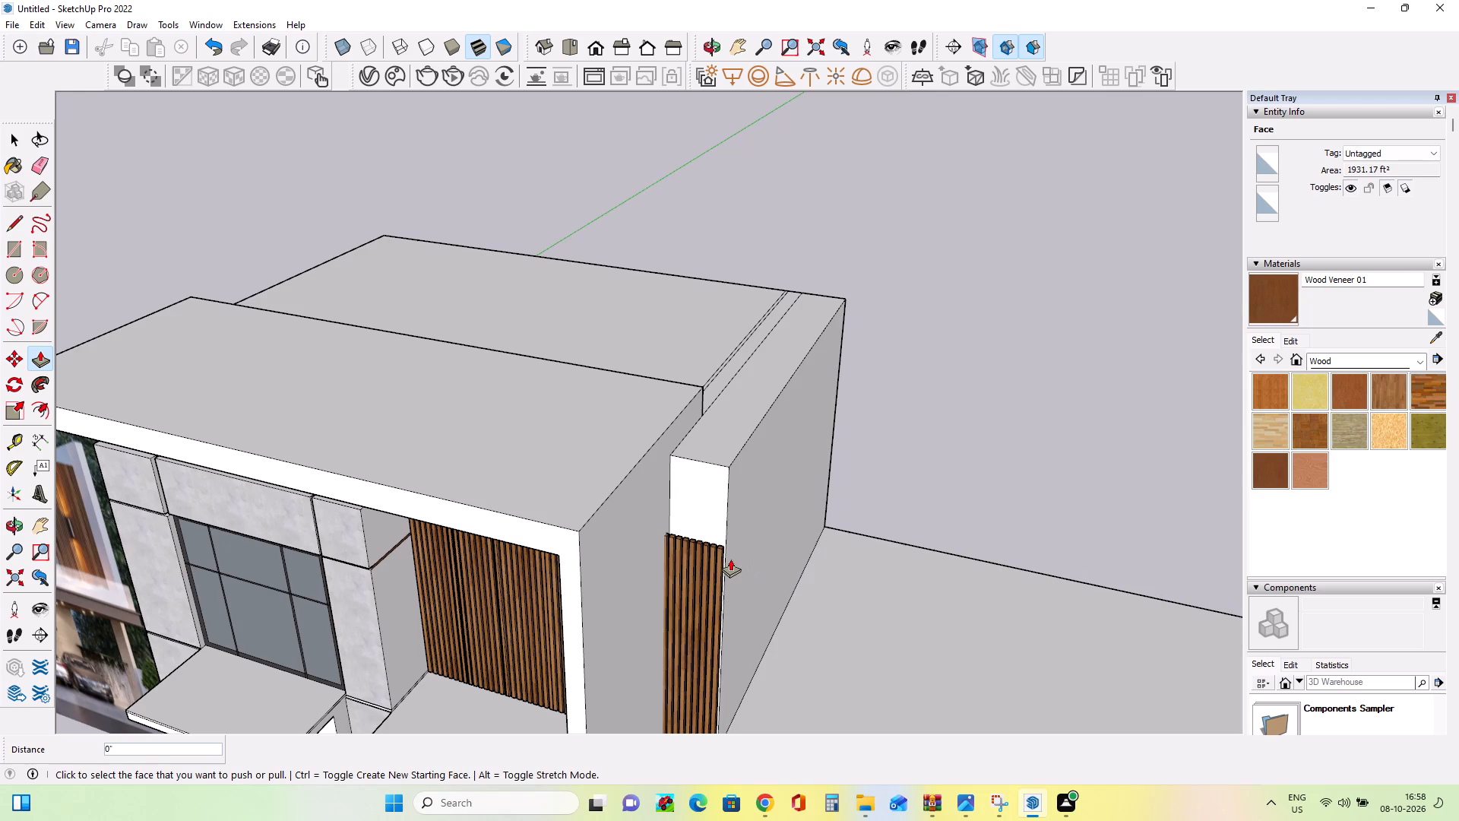
# Scale the wood slat group on the outer side wall vertically by about 1.31, up to the raised wall's top edge.
pyautogui.moveTo(550, 529); pyautogui.dragTo(744, 459, button='middle')
pyautogui.moveTo(844, 528); pyautogui.dragTo(655, 495, button='middle')
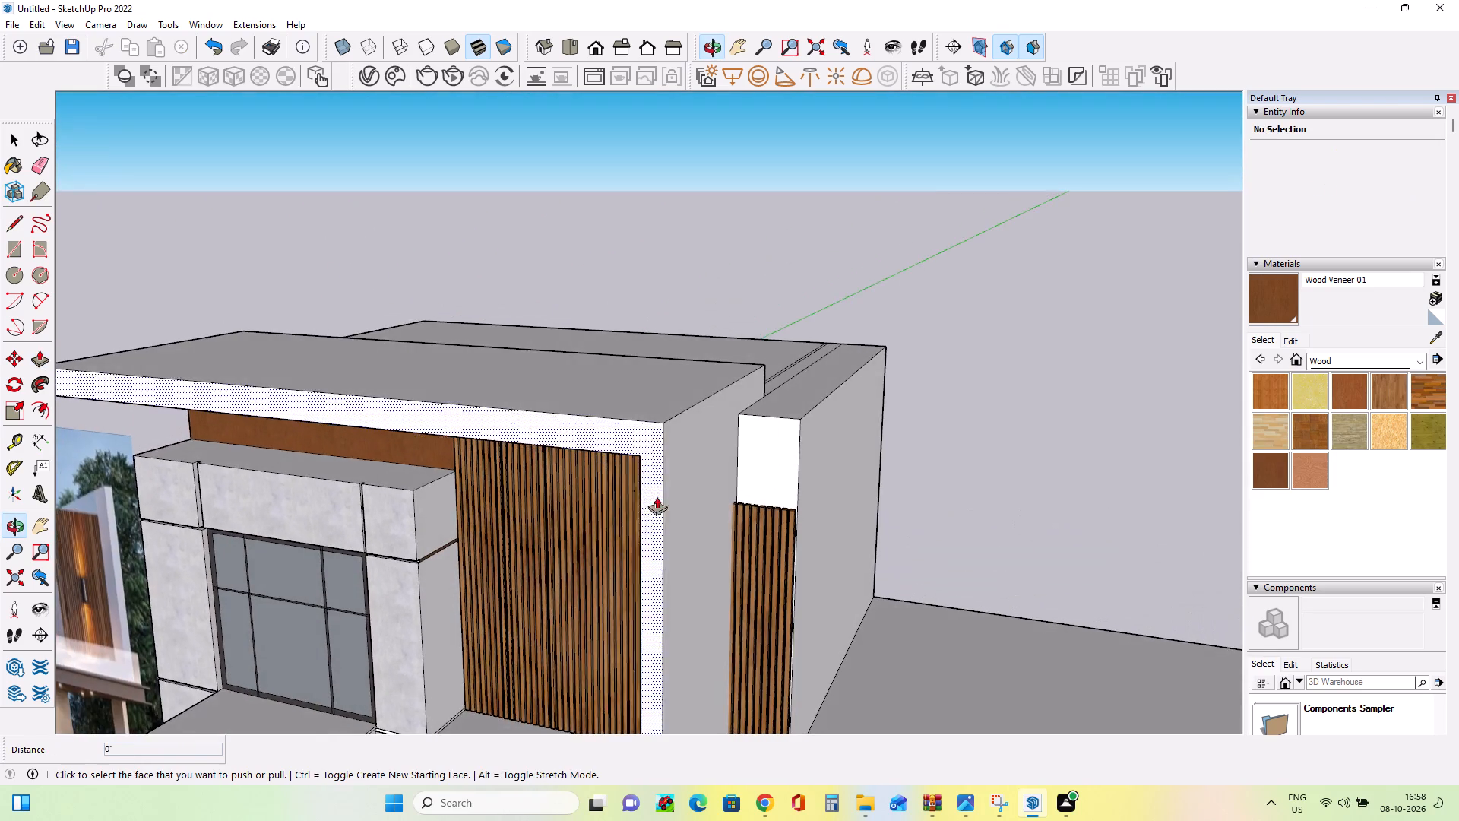
pyautogui.scroll(4, 788, 525)
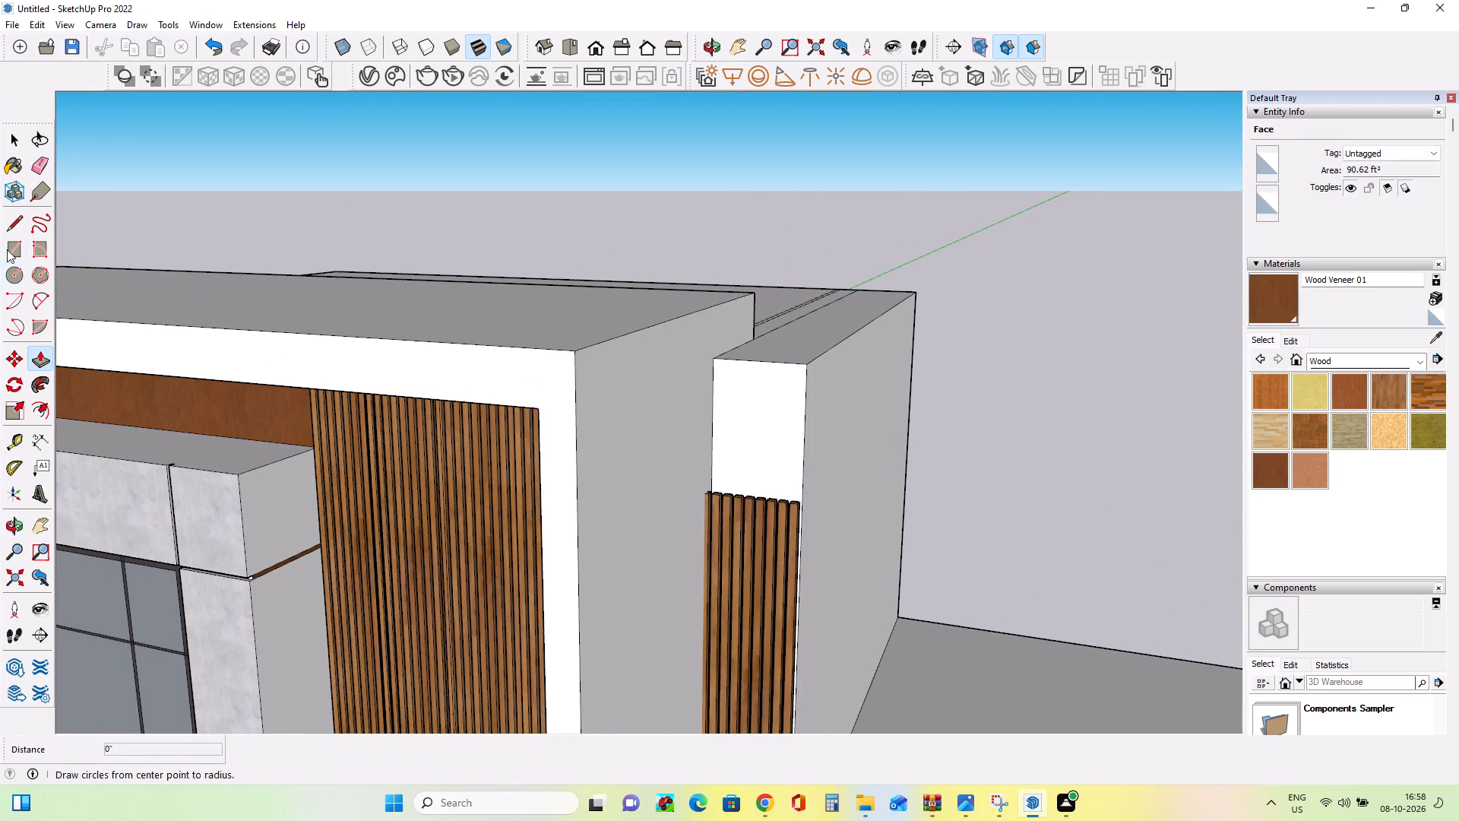
pyautogui.click(14, 141)
pyautogui.click(738, 544)
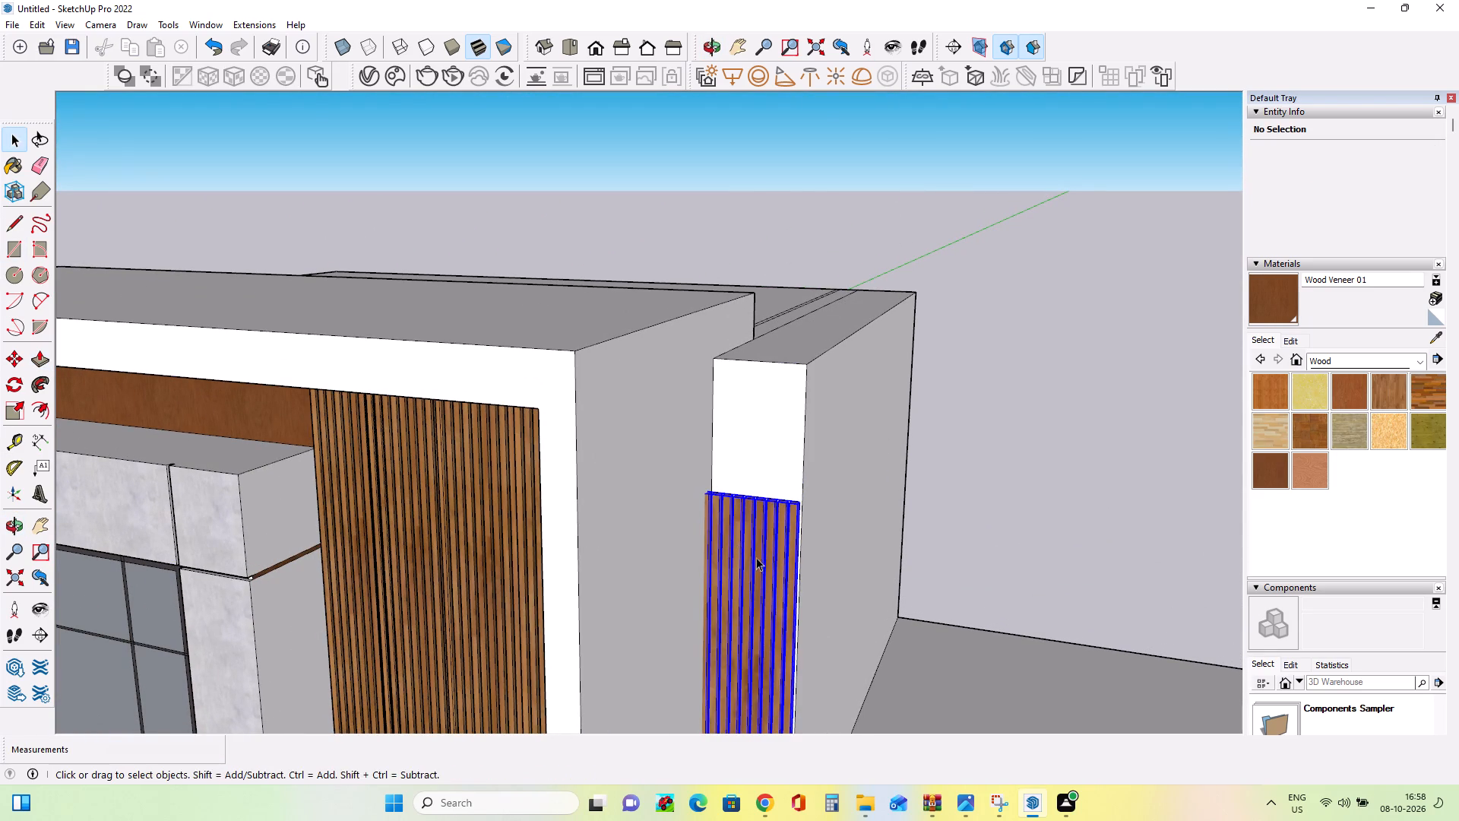
pyautogui.click(8, 407)
pyautogui.scroll(4, 758, 481)
pyautogui.moveTo(758, 481); pyautogui.dragTo(748, 519, button='middle')
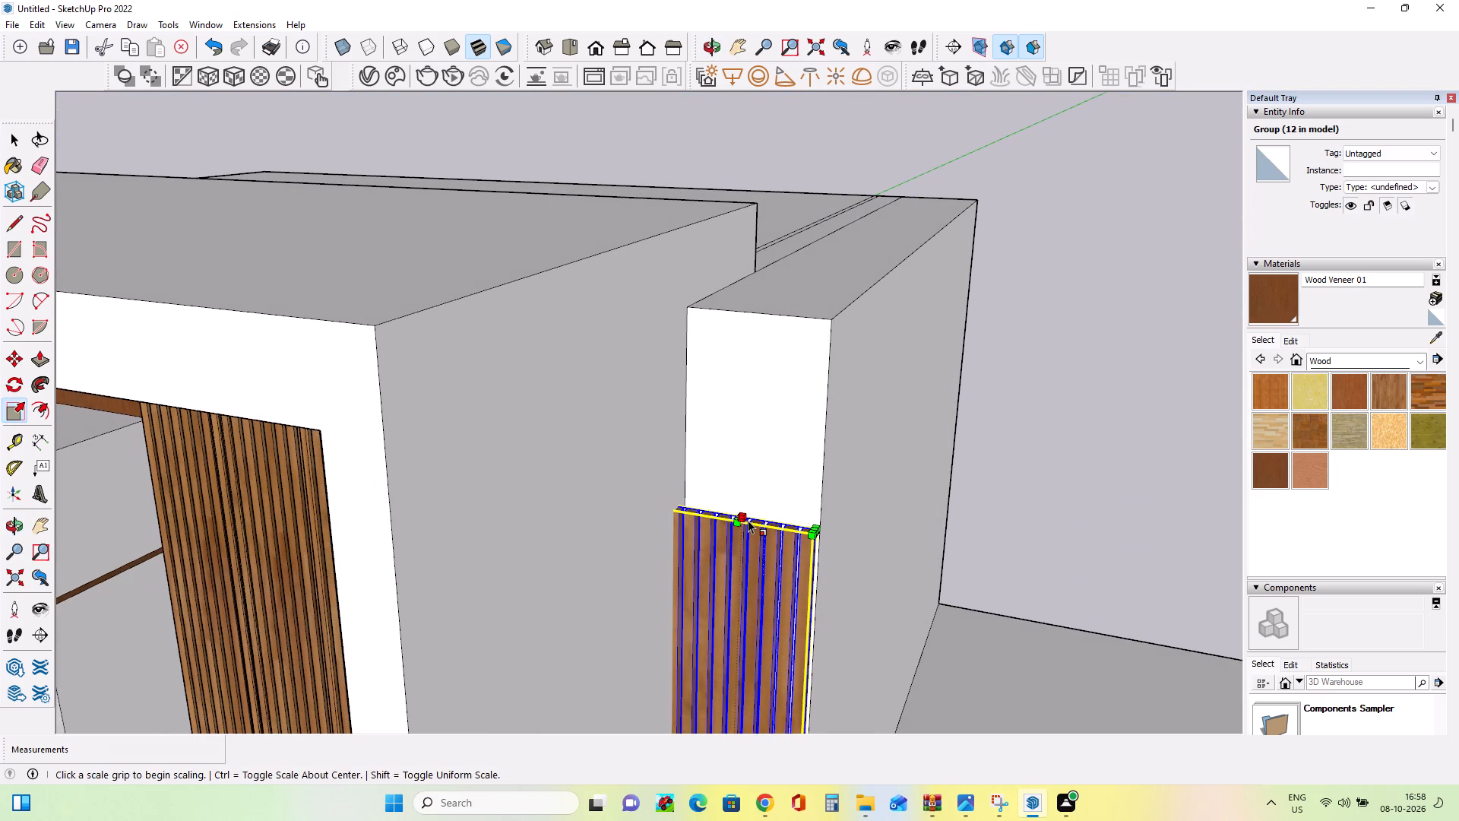
pyautogui.moveTo(748, 520); pyautogui.dragTo(724, 623, button='middle')
pyautogui.scroll(1, 724, 620)
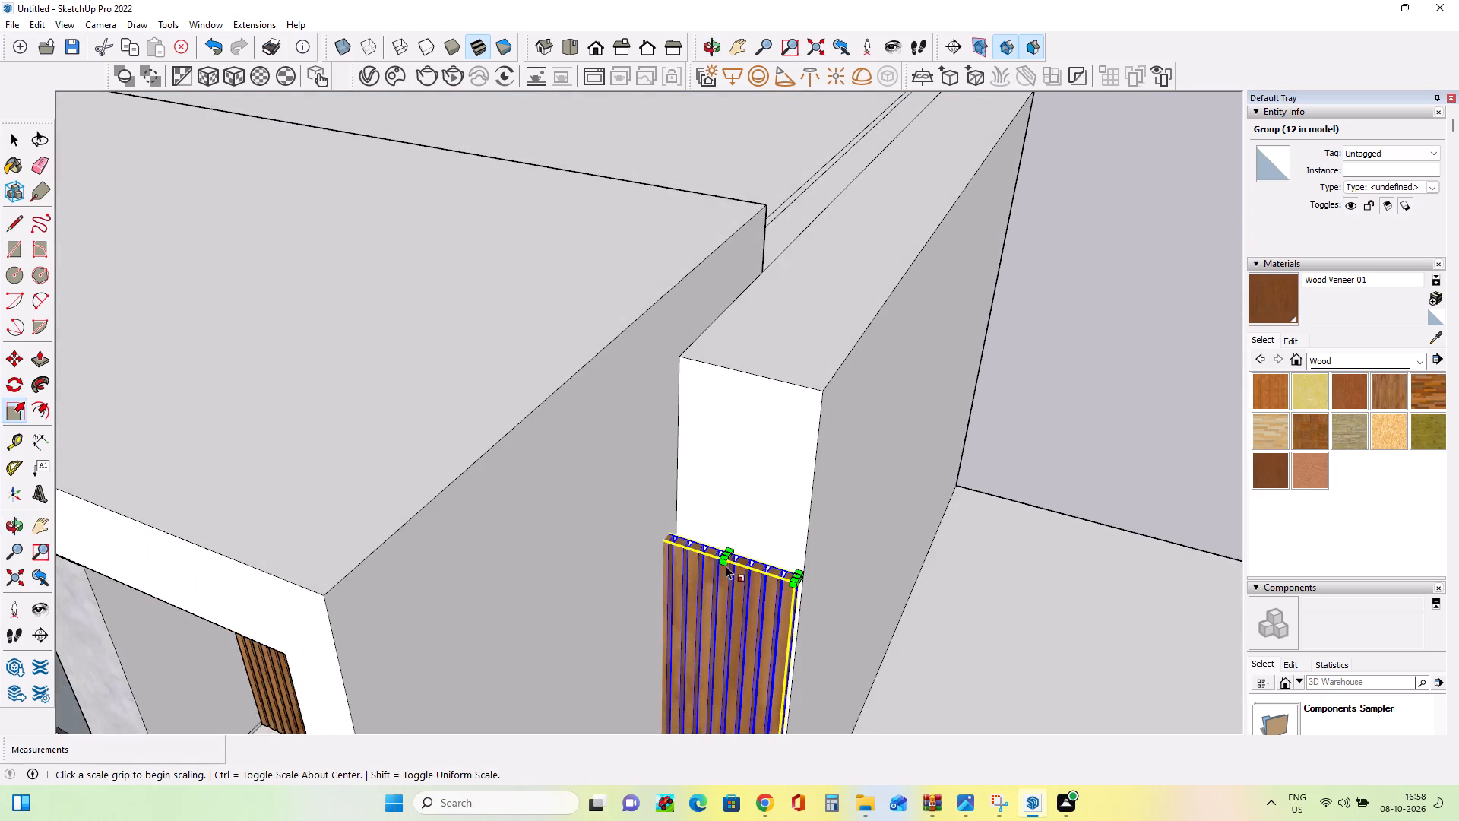
pyautogui.scroll(3, 721, 535)
pyautogui.click(730, 549)
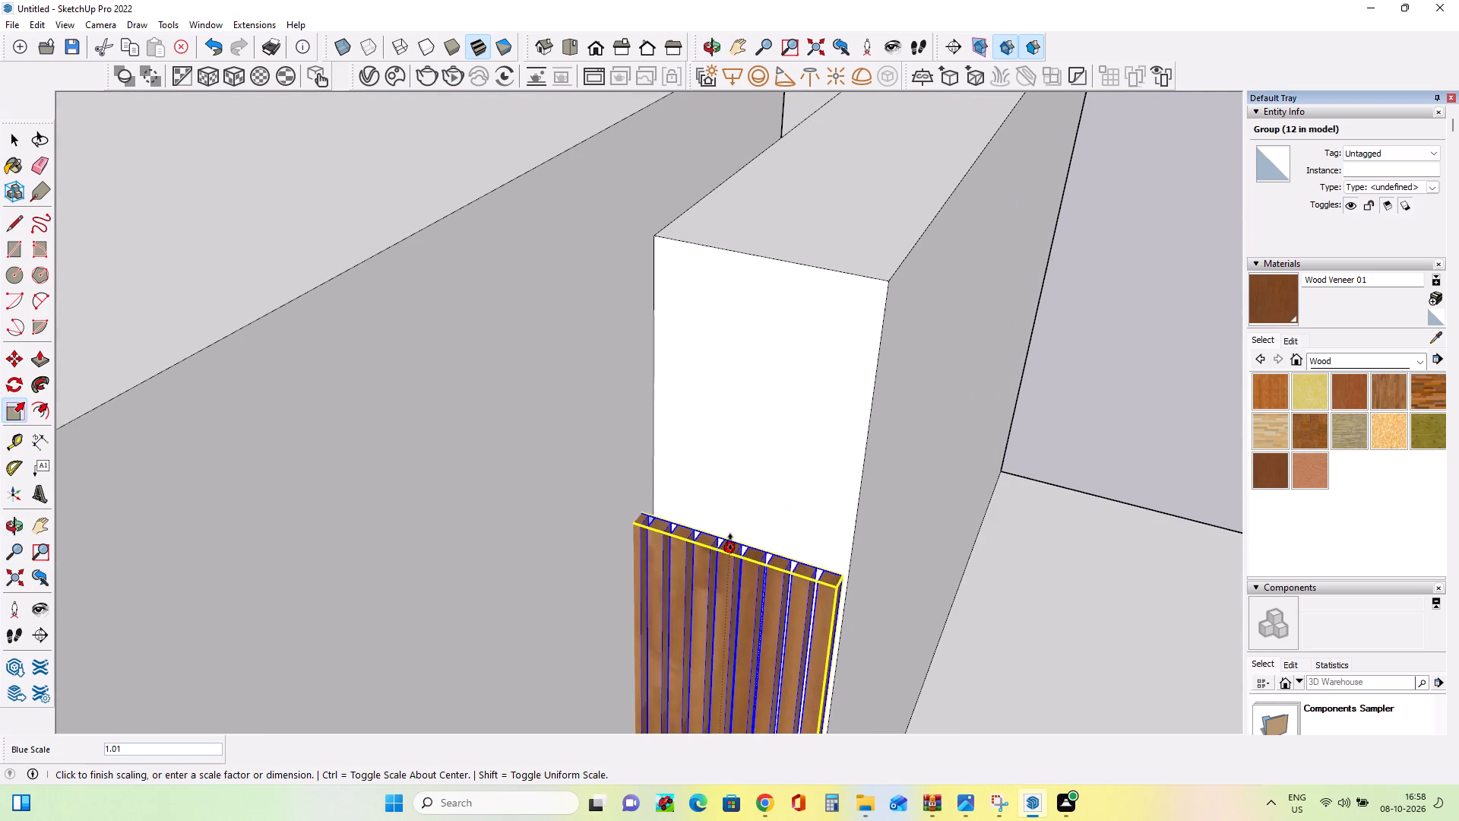
pyautogui.click(894, 272)
# Move the side wall's slat group 5 3/4" back so its rear corner meets the wall's top front corner.
pyautogui.moveTo(909, 372); pyautogui.dragTo(636, 423, button='middle')
pyautogui.scroll(4, 705, 395)
pyautogui.moveTo(787, 430); pyautogui.dragTo(700, 469, button='middle')
pyautogui.click(12, 360)
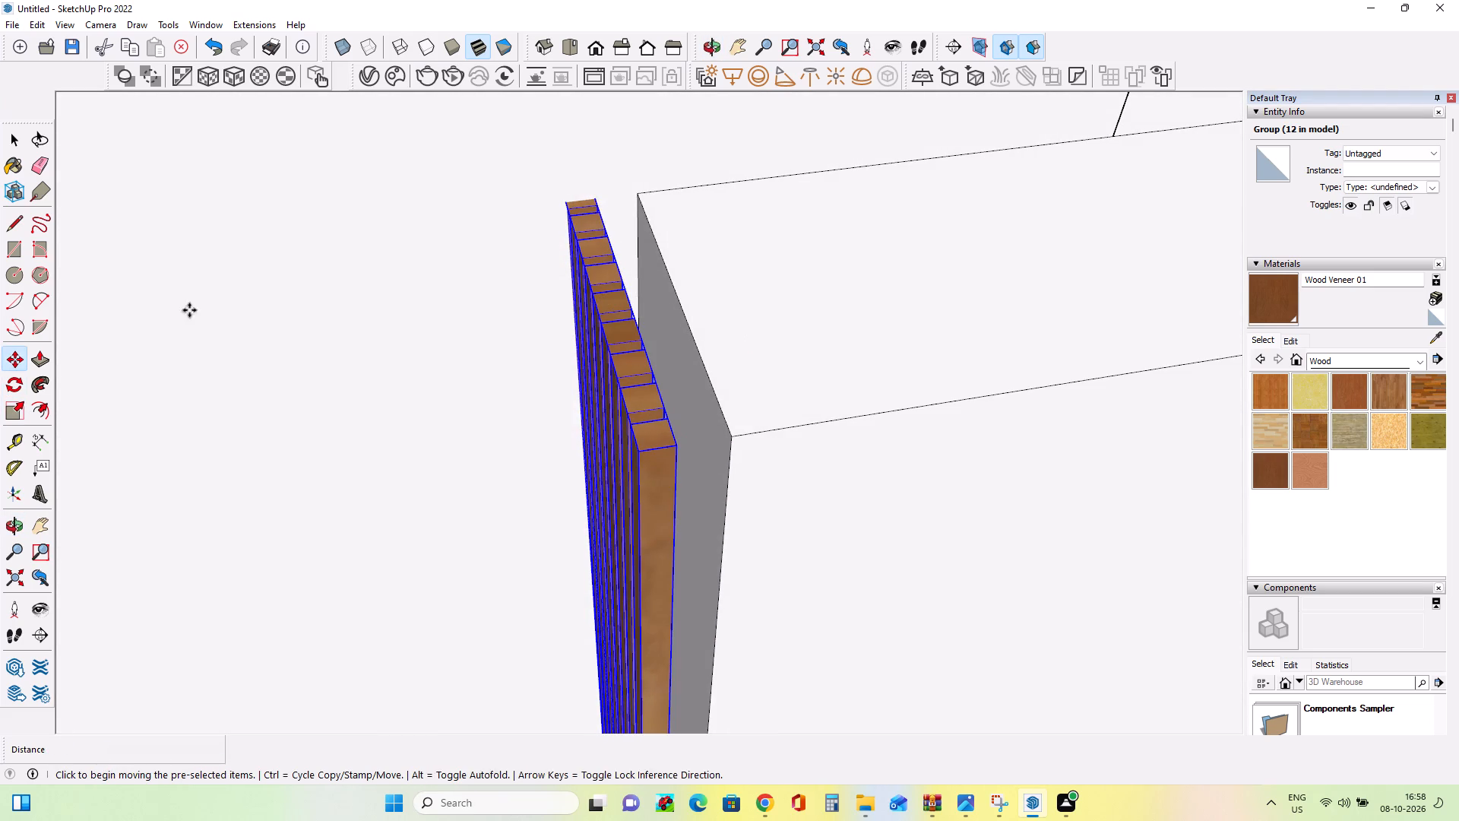
pyautogui.click(597, 200)
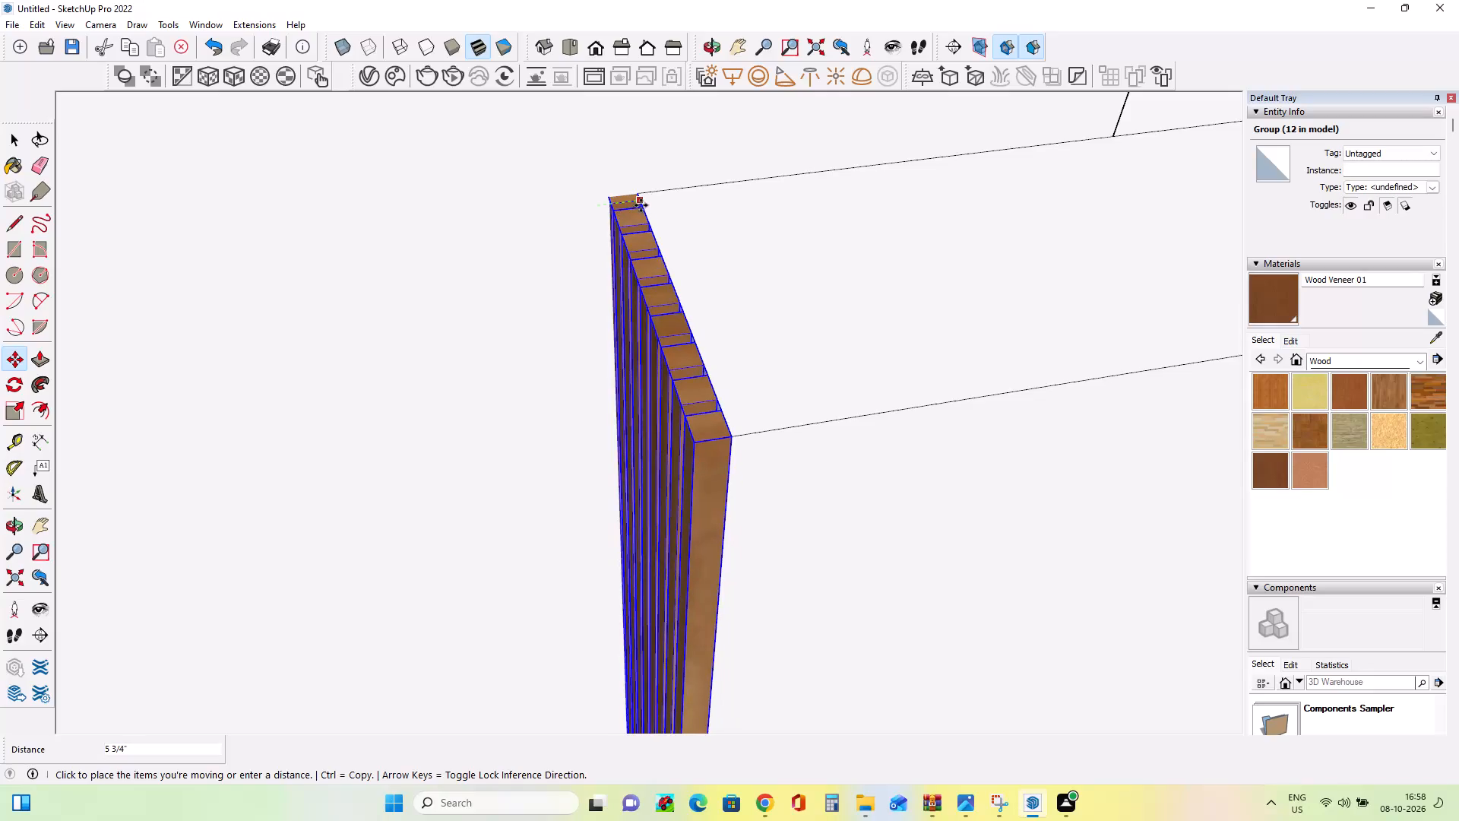
pyautogui.click(642, 208)
# Paint the white wall face visible between the side wall's slats with Wood Veneer 01.
pyautogui.moveTo(768, 607); pyautogui.dragTo(686, 550, button='middle')
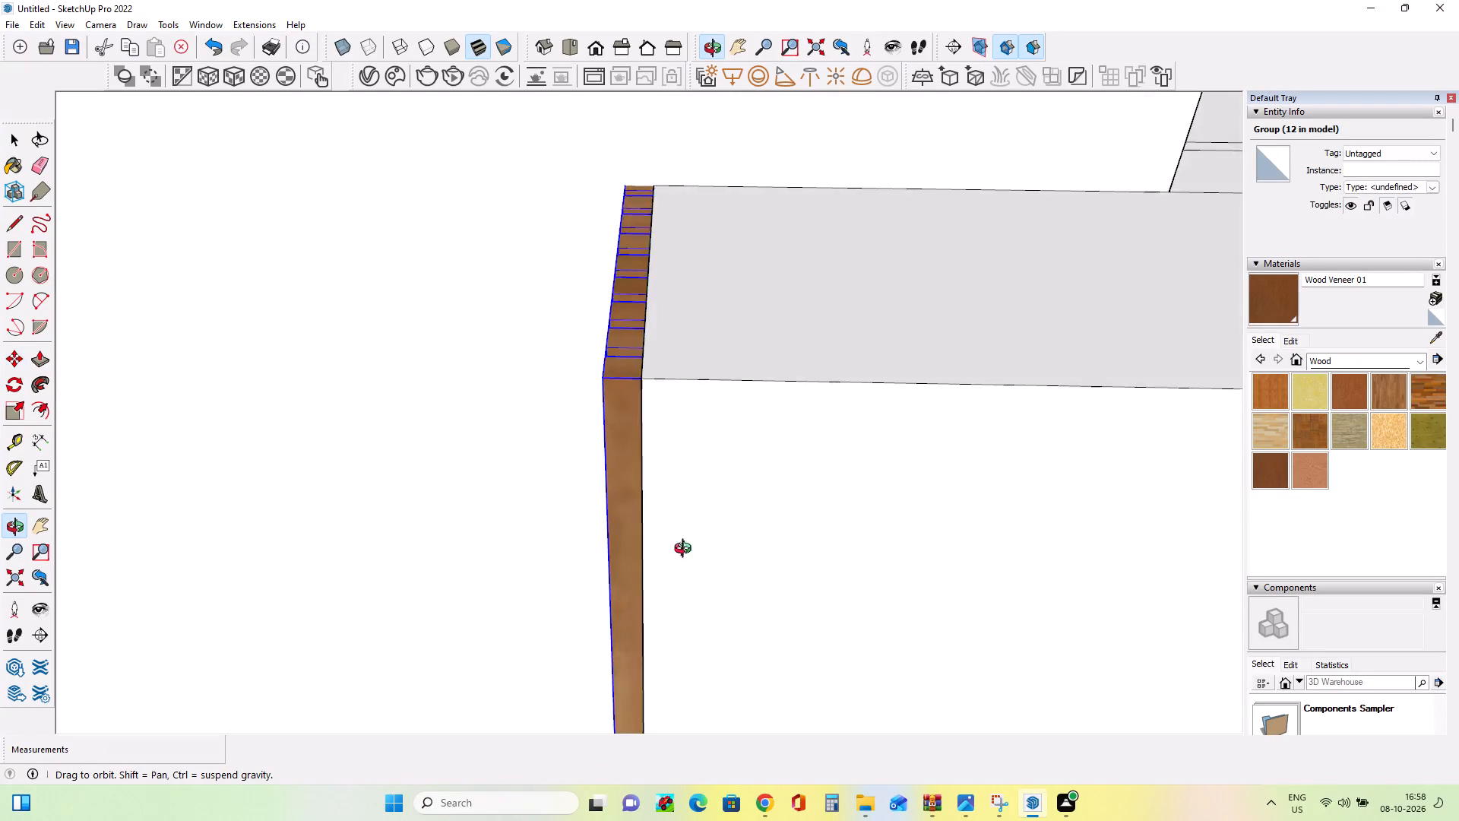
pyautogui.moveTo(686, 550); pyautogui.dragTo(937, 483, button='middle')
pyautogui.scroll(-3, 538, 481)
pyautogui.scroll(1, 538, 481)
pyautogui.scroll(-3, 537, 483)
pyautogui.moveTo(692, 514); pyautogui.dragTo(862, 495, button='middle')
pyautogui.scroll(-1, 862, 495)
pyautogui.middleClick(862, 495)
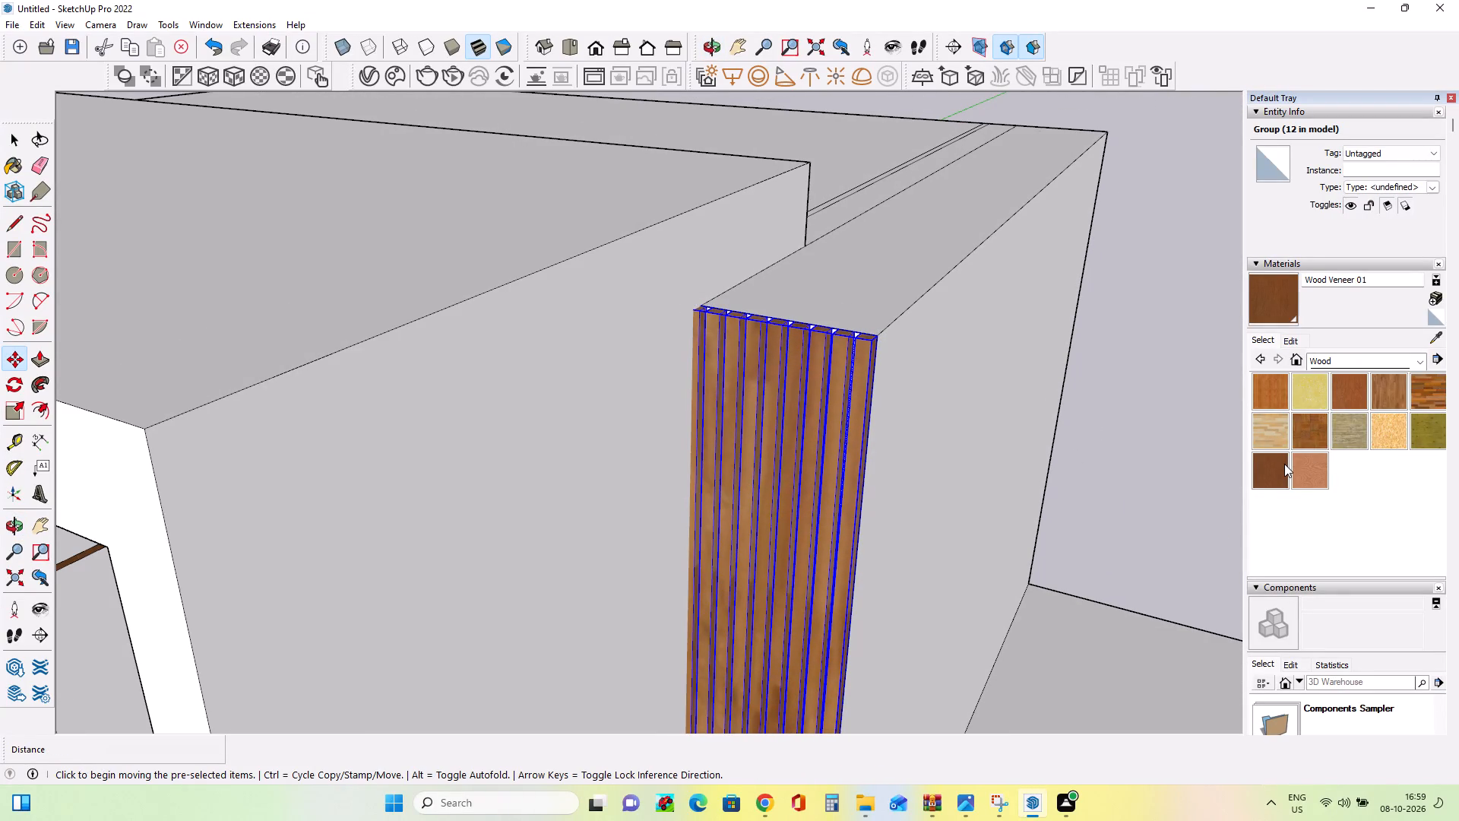
pyautogui.click(1284, 464)
pyautogui.scroll(16, 832, 418)
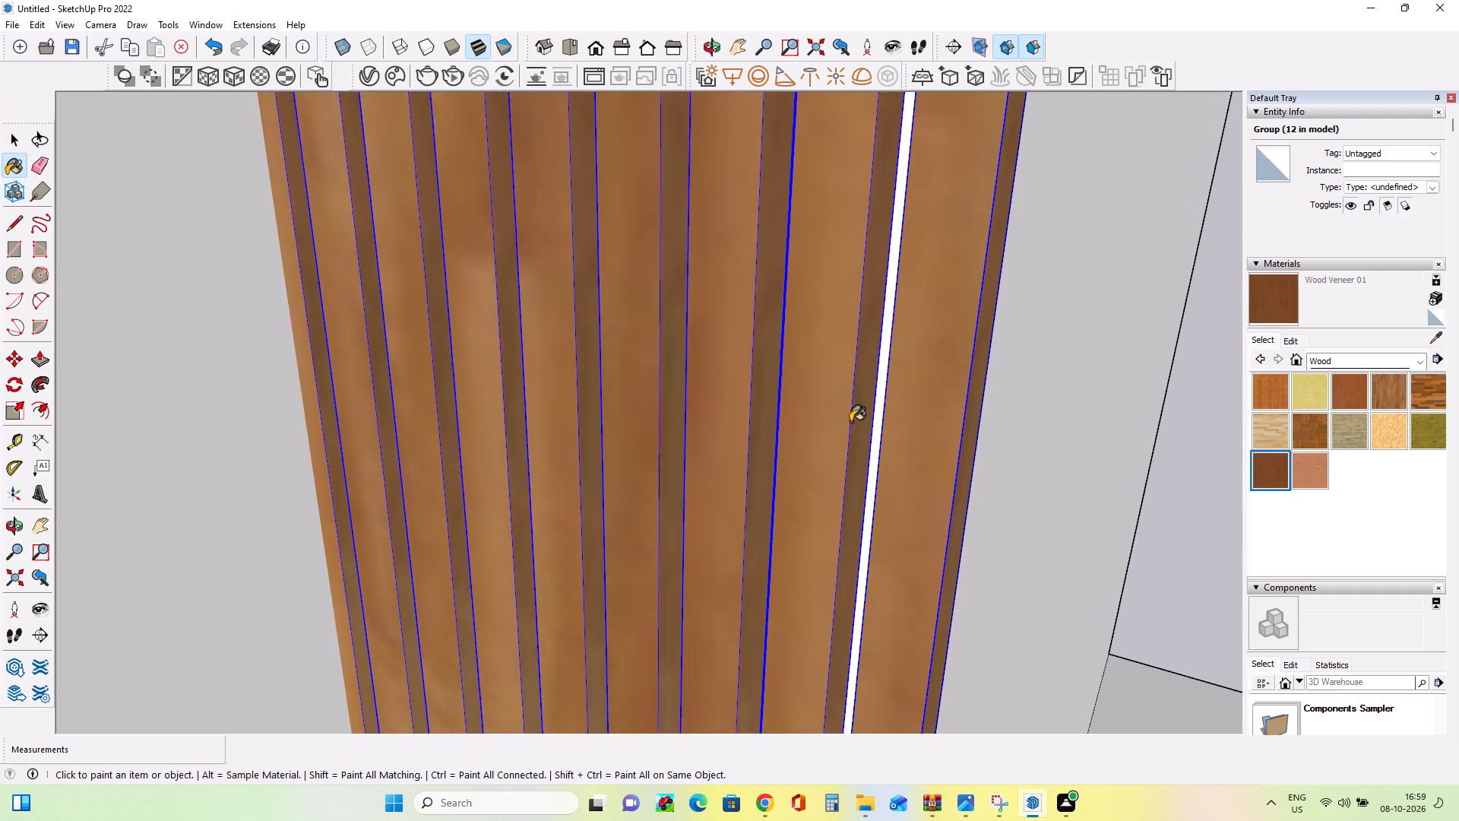
pyautogui.scroll(-1, 850, 422)
pyautogui.scroll(4, 850, 422)
pyautogui.click(893, 410)
# Examine the upper-floor slats under the roof frame and the overall facade from several angles.
pyautogui.scroll(-8, 891, 412)
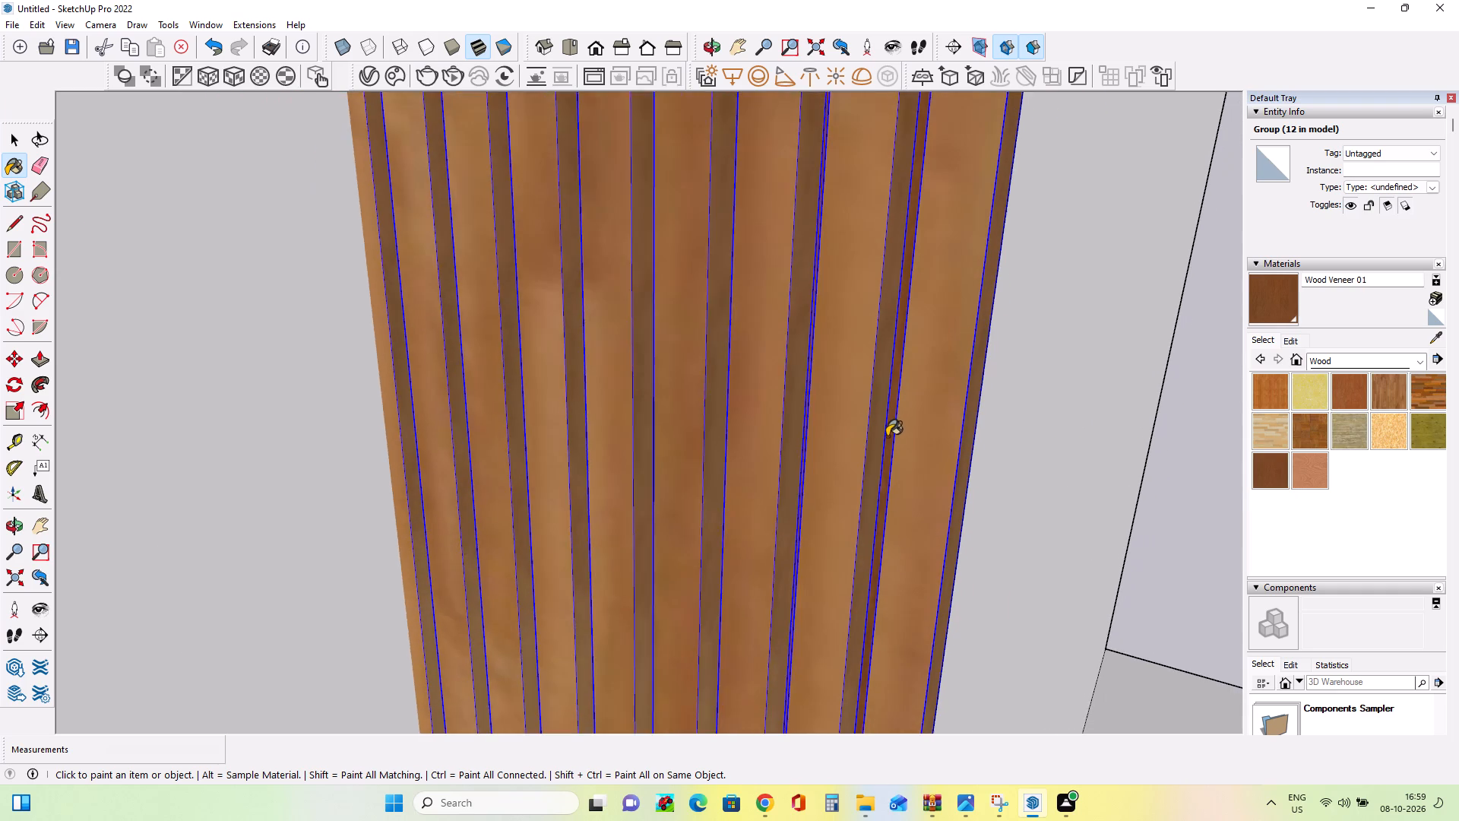
pyautogui.scroll(-2, 887, 436)
pyautogui.scroll(1, 887, 436)
pyautogui.scroll(-5, 887, 436)
pyautogui.scroll(1, 887, 436)
pyautogui.scroll(-20, 887, 436)
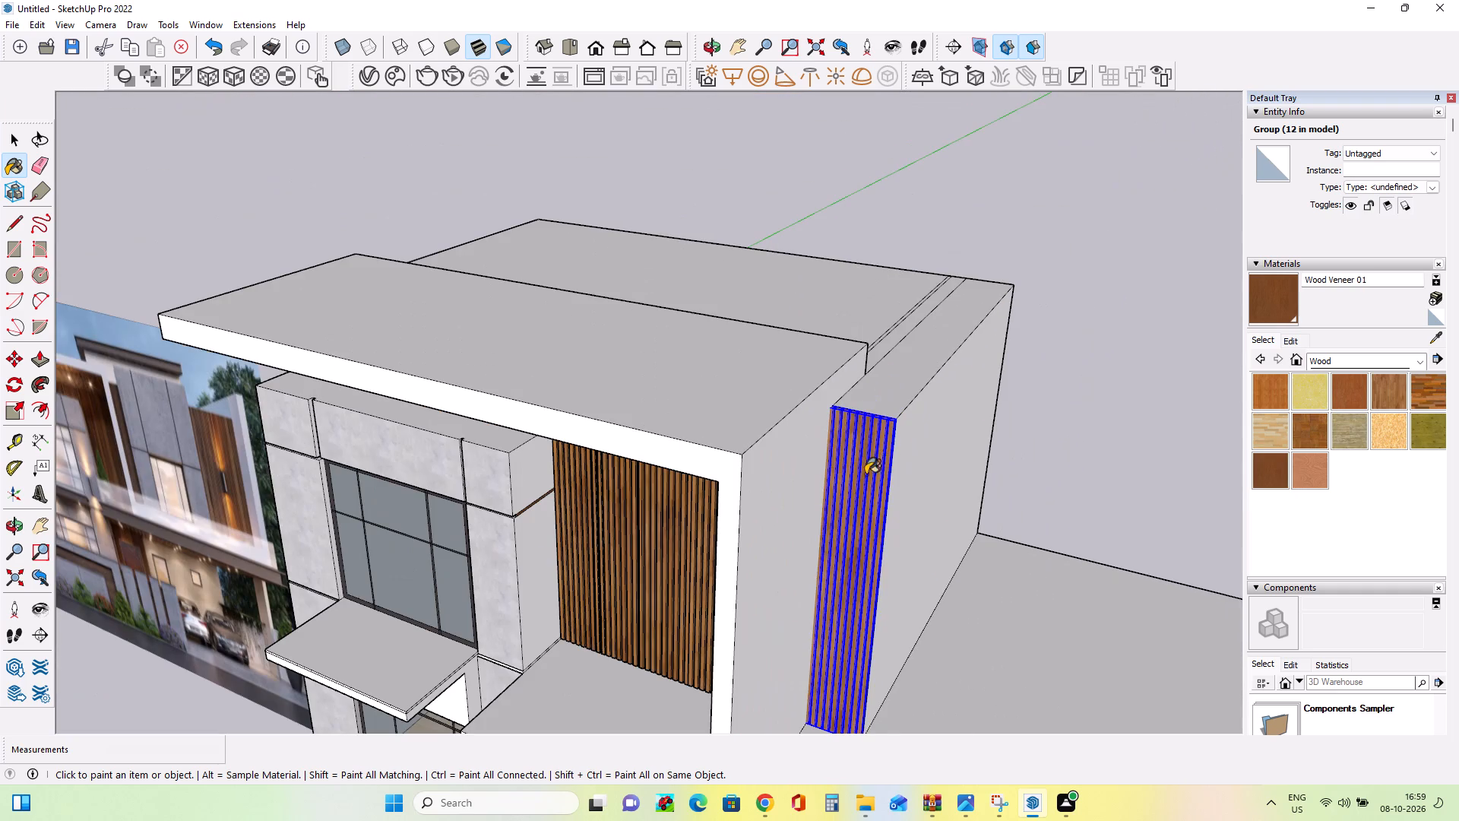
pyautogui.moveTo(655, 562); pyautogui.dragTo(793, 491, button='middle')
pyautogui.scroll(4, 755, 394)
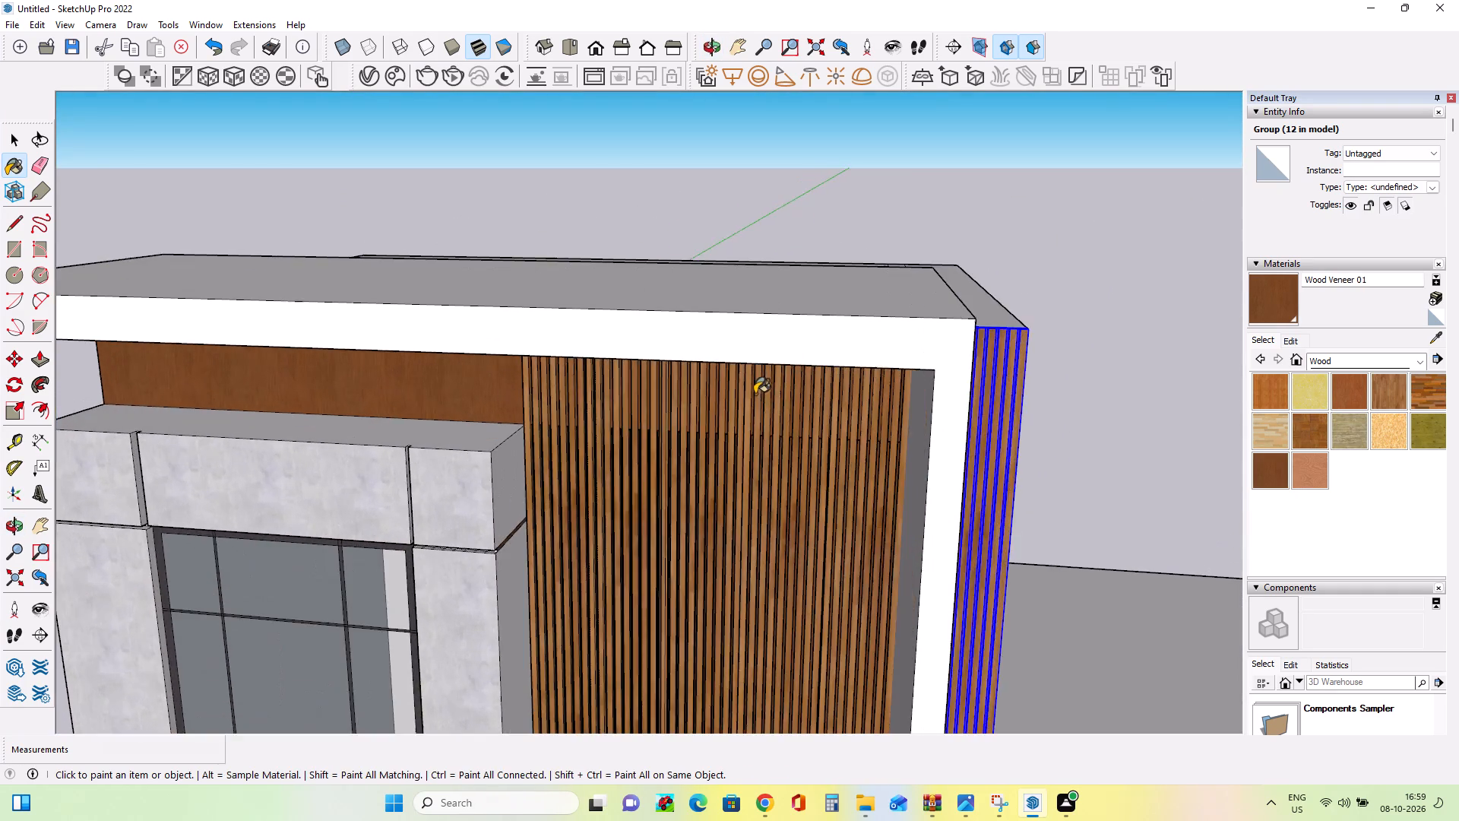
pyautogui.scroll(5, 748, 401)
pyautogui.moveTo(748, 401); pyautogui.dragTo(1038, 374, button='middle')
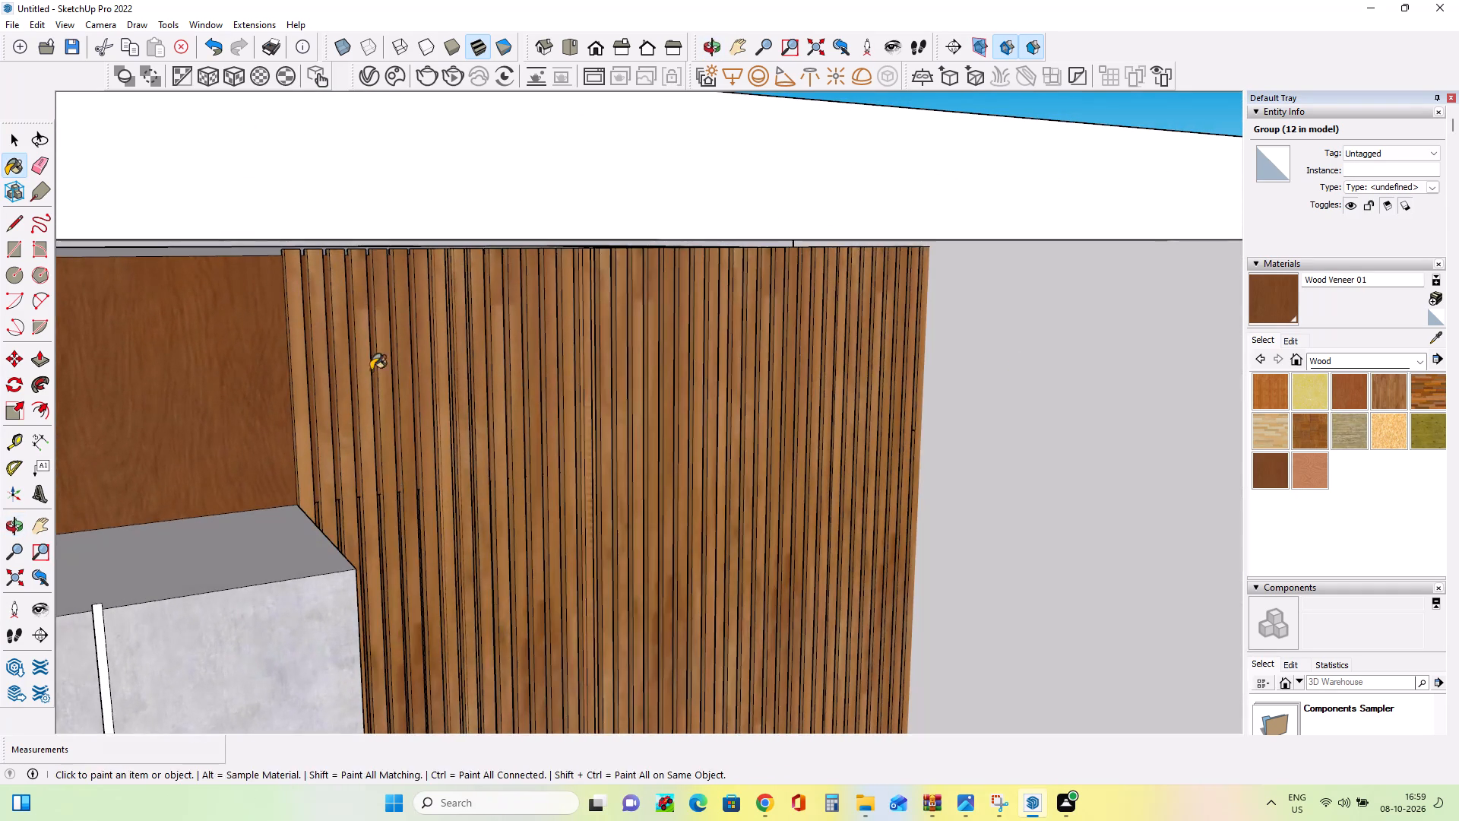
pyautogui.moveTo(368, 370); pyautogui.dragTo(307, 379, button='middle')
pyautogui.scroll(-3, 286, 382)
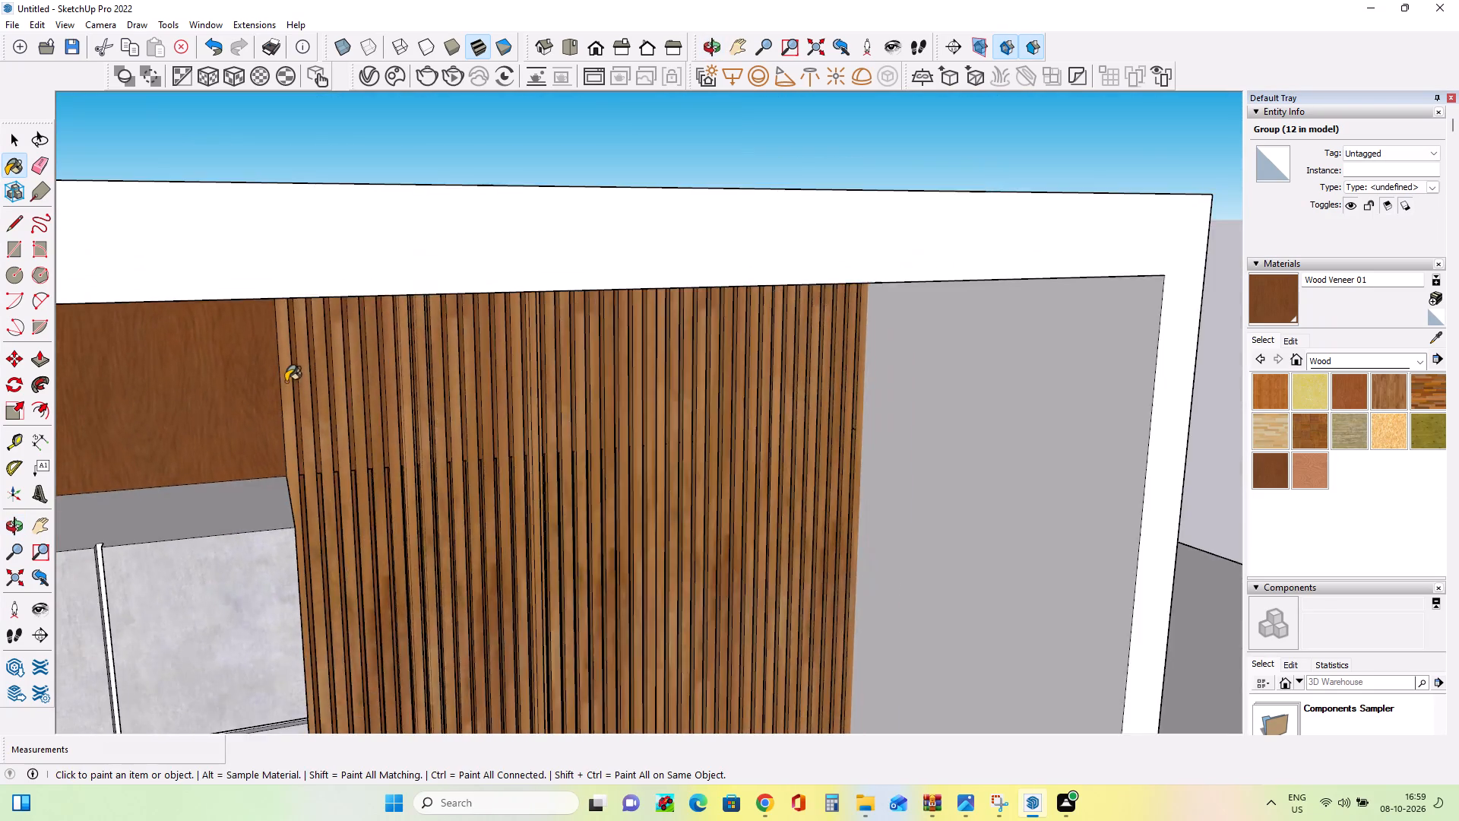
pyautogui.scroll(-19, 286, 382)
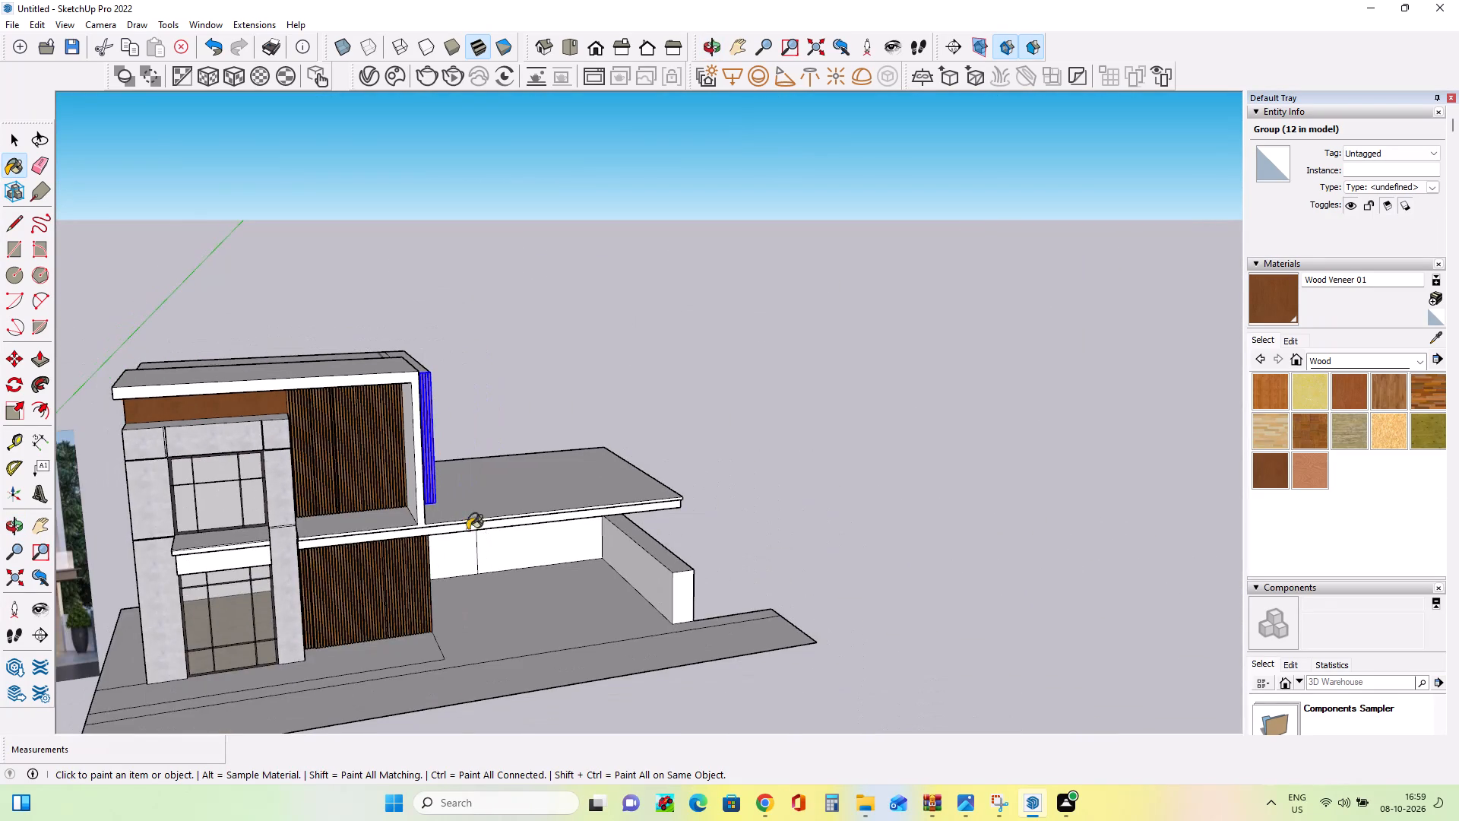
pyautogui.moveTo(484, 534); pyautogui.dragTo(379, 560, button='middle')
pyautogui.scroll(5, 359, 518)
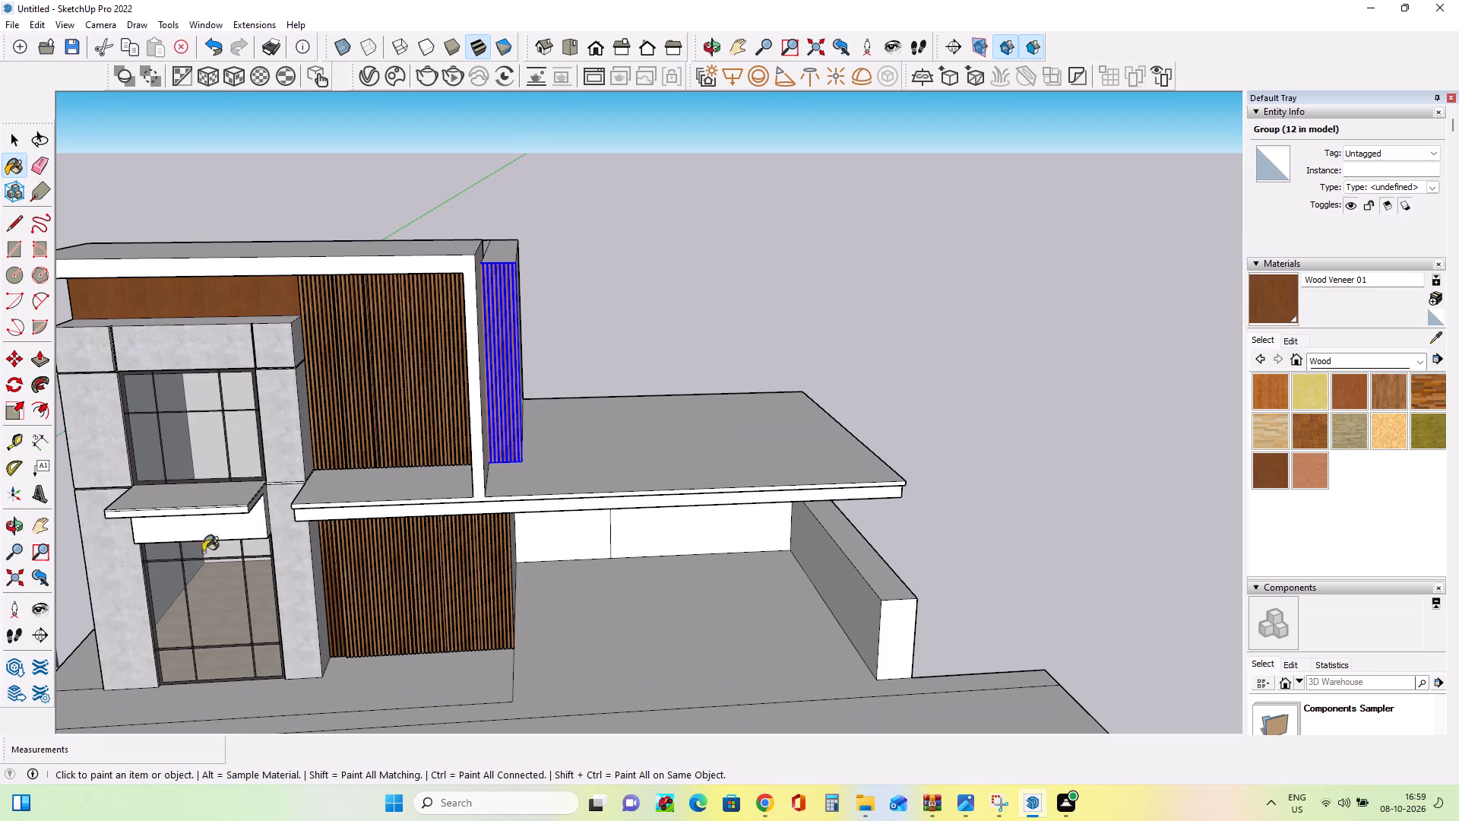
pyautogui.moveTo(517, 511); pyautogui.dragTo(619, 499, button='middle')
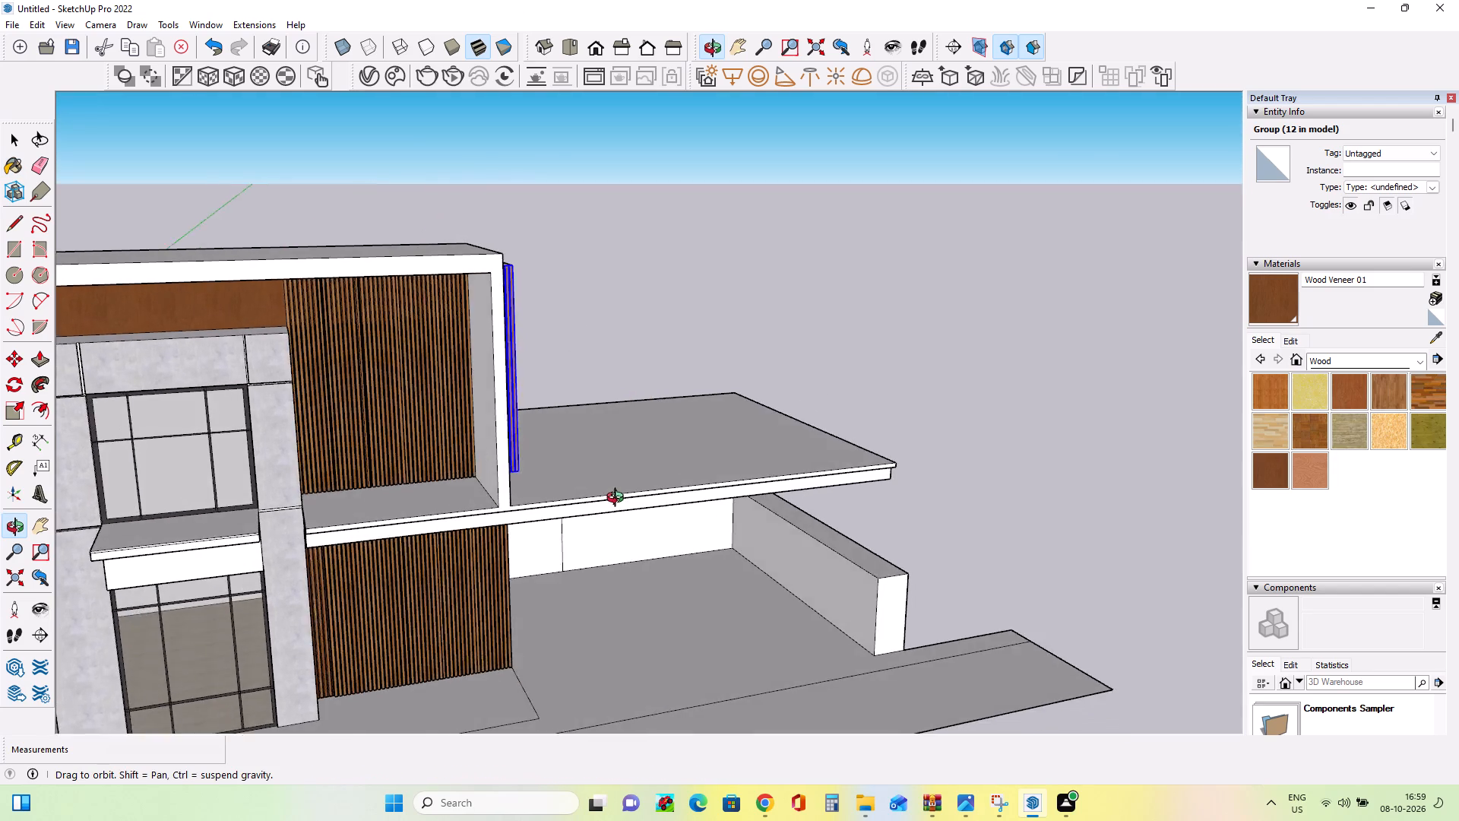
# Erase the three seam lines running across the raised roof beside its outer side edge.
pyautogui.moveTo(619, 499); pyautogui.dragTo(506, 711, button='middle')
pyautogui.scroll(2, 483, 189)
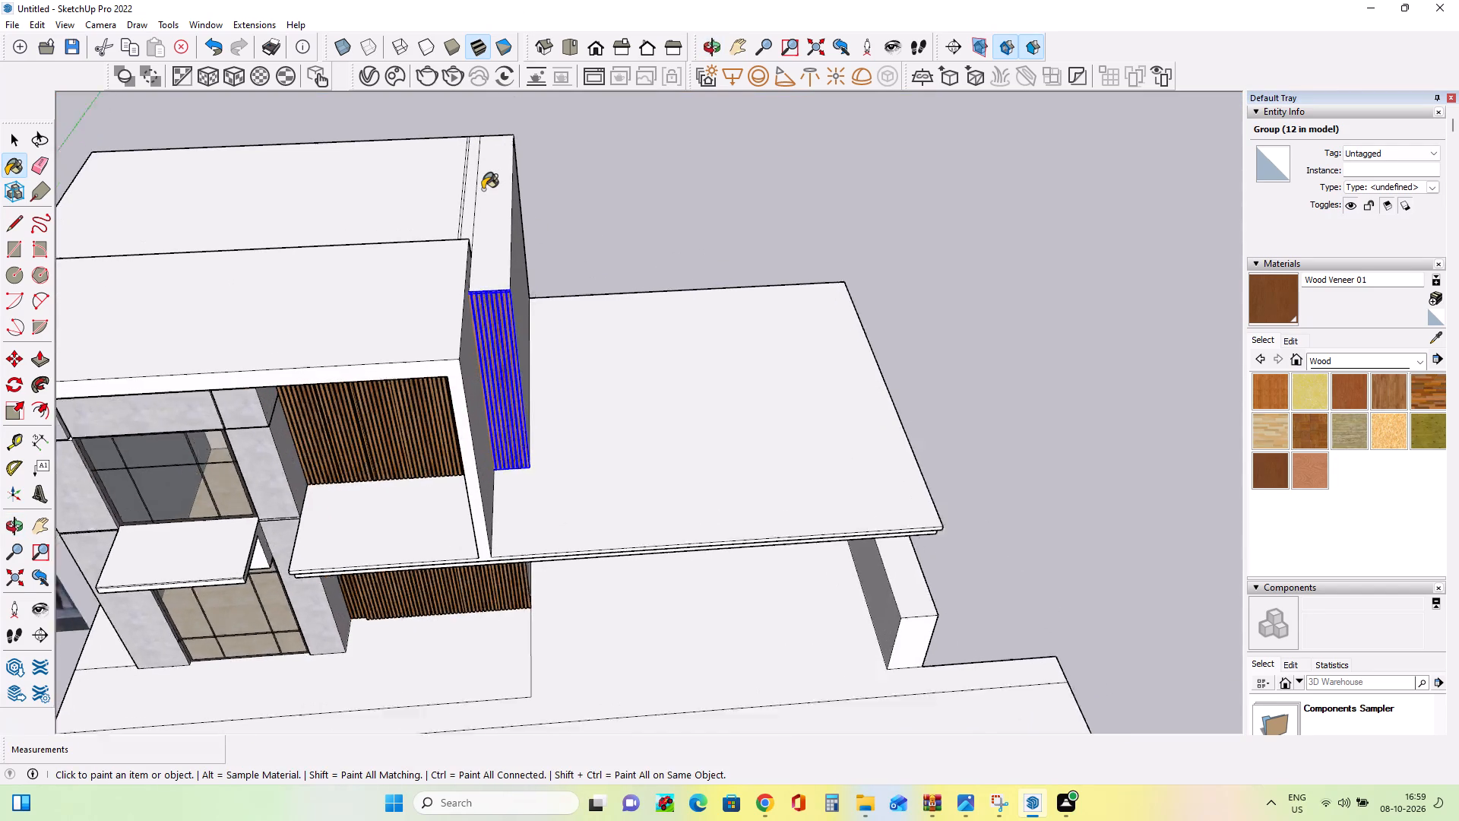
pyautogui.scroll(1, 483, 189)
pyautogui.click(45, 169)
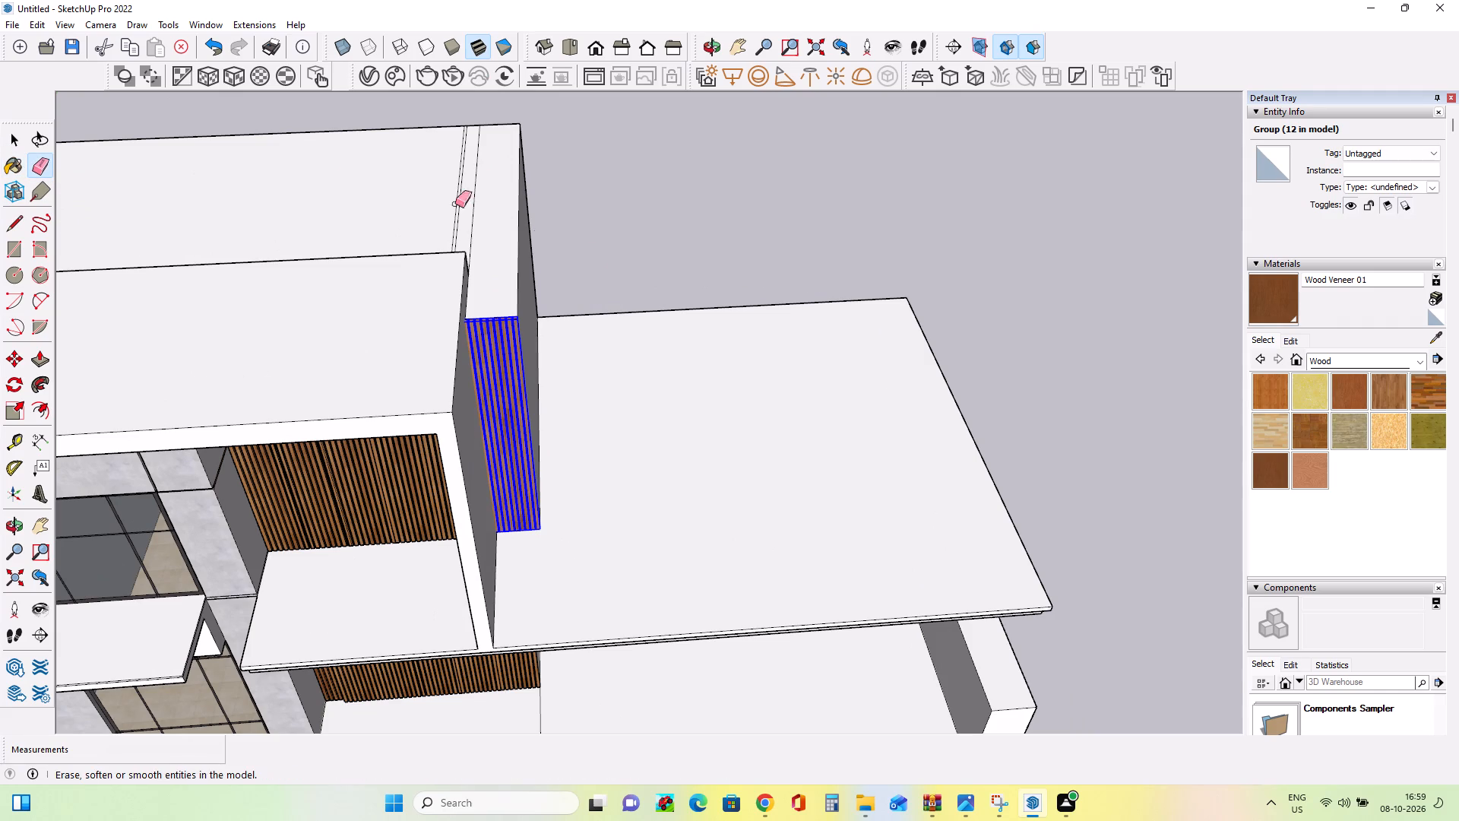
pyautogui.click(479, 215)
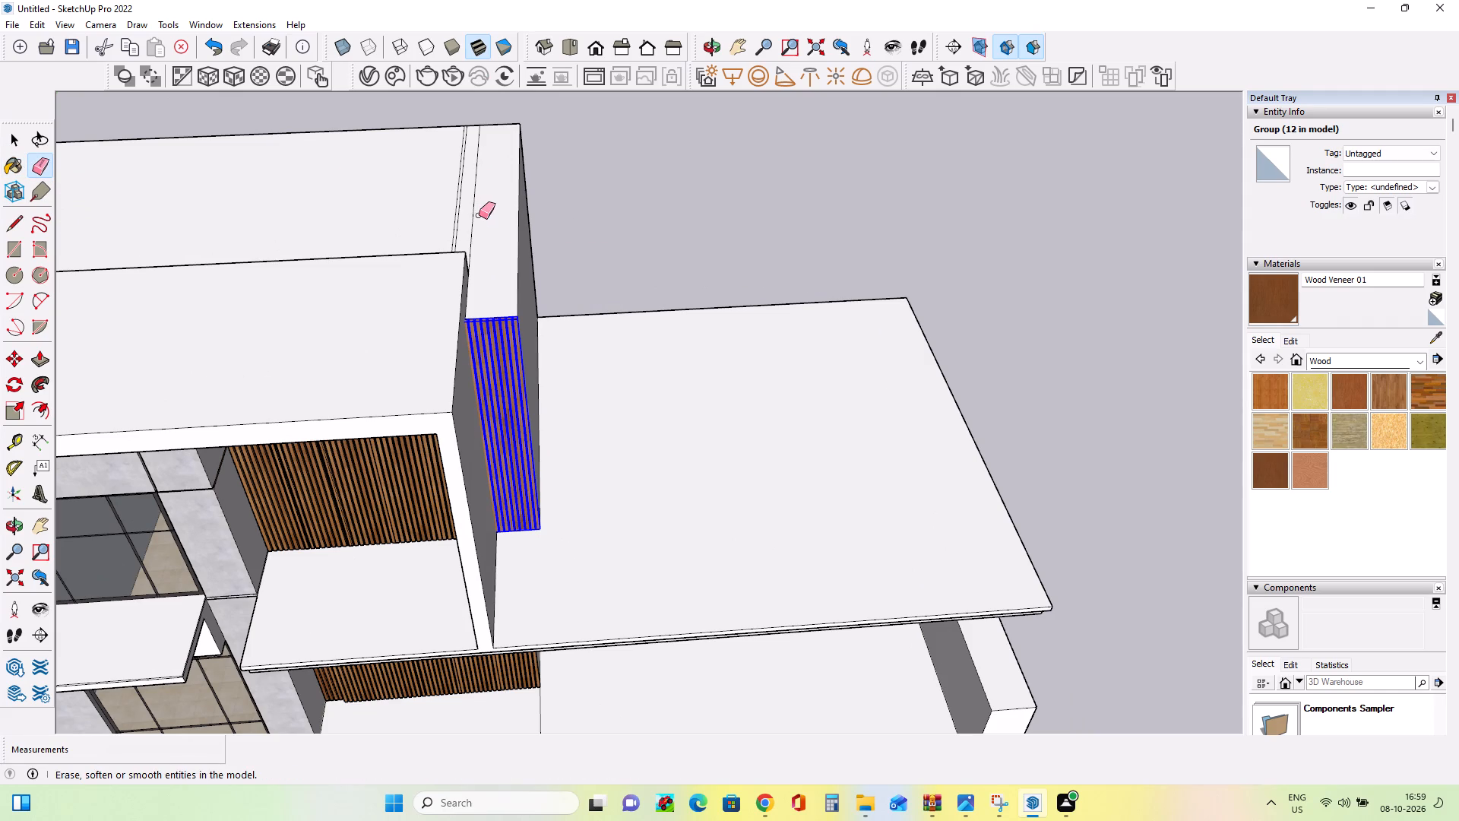
pyautogui.click(475, 213)
pyautogui.click(454, 211)
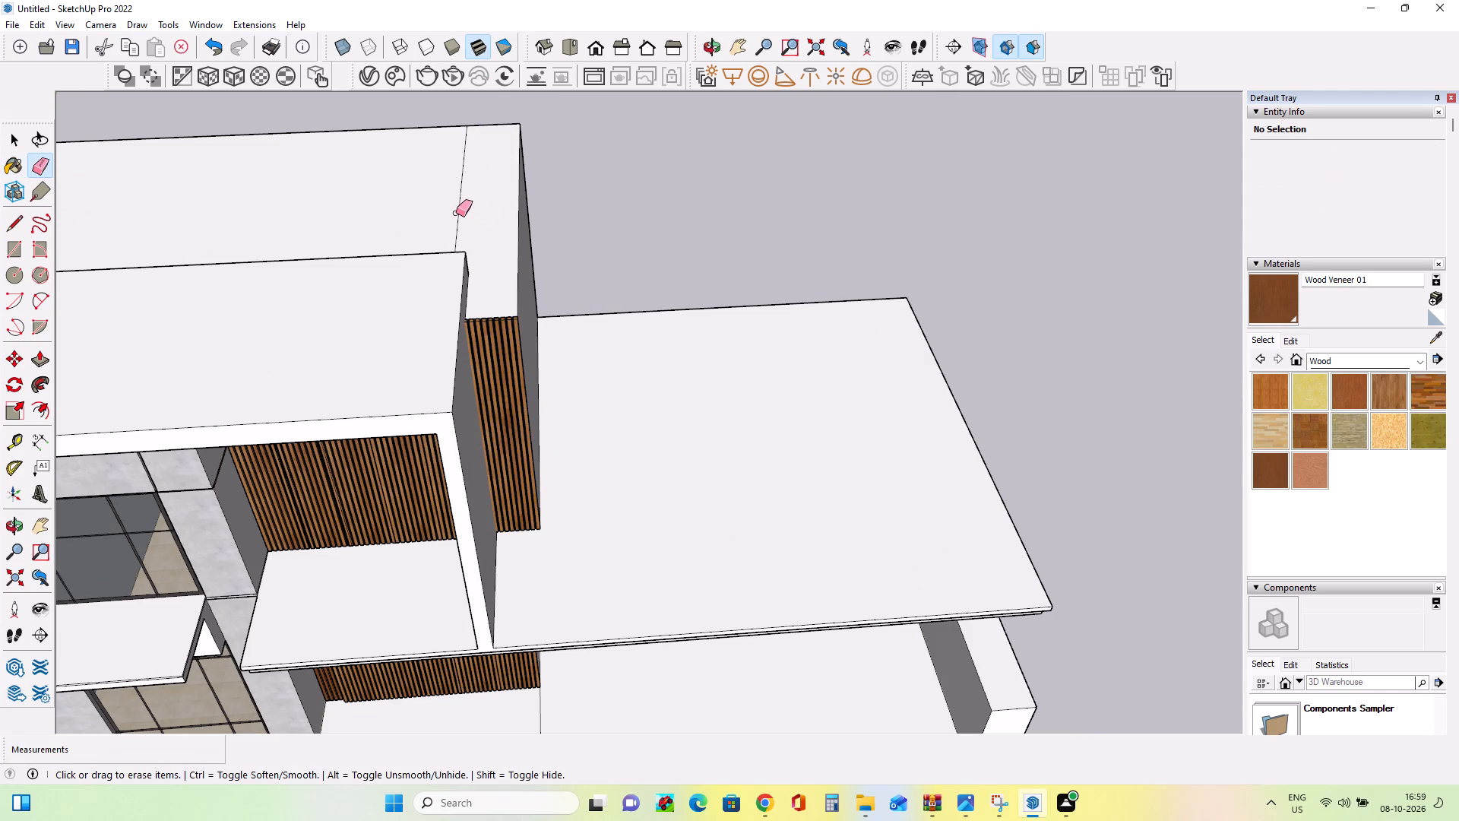
pyautogui.click(457, 214)
pyautogui.moveTo(587, 344); pyautogui.dragTo(630, 230, button='middle')
pyautogui.scroll(-4, 670, 314)
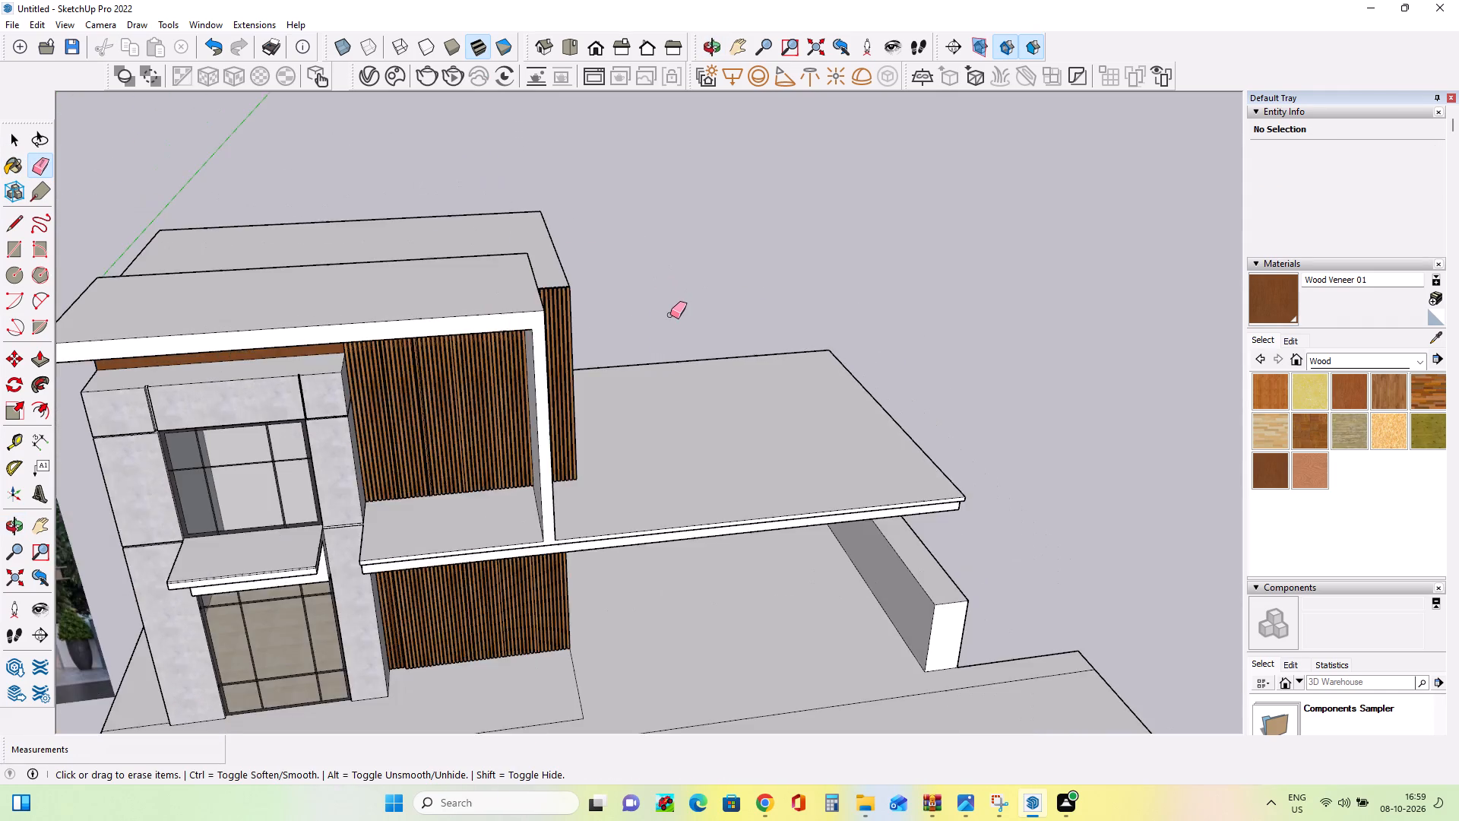
# Examine the upper-floor slat wall and the plain wood band above the concrete panels, comparing the facade with the reference image.
pyautogui.scroll(-9, 670, 315)
pyautogui.moveTo(456, 483); pyautogui.dragTo(489, 319, button='middle')
pyautogui.scroll(4, 489, 312)
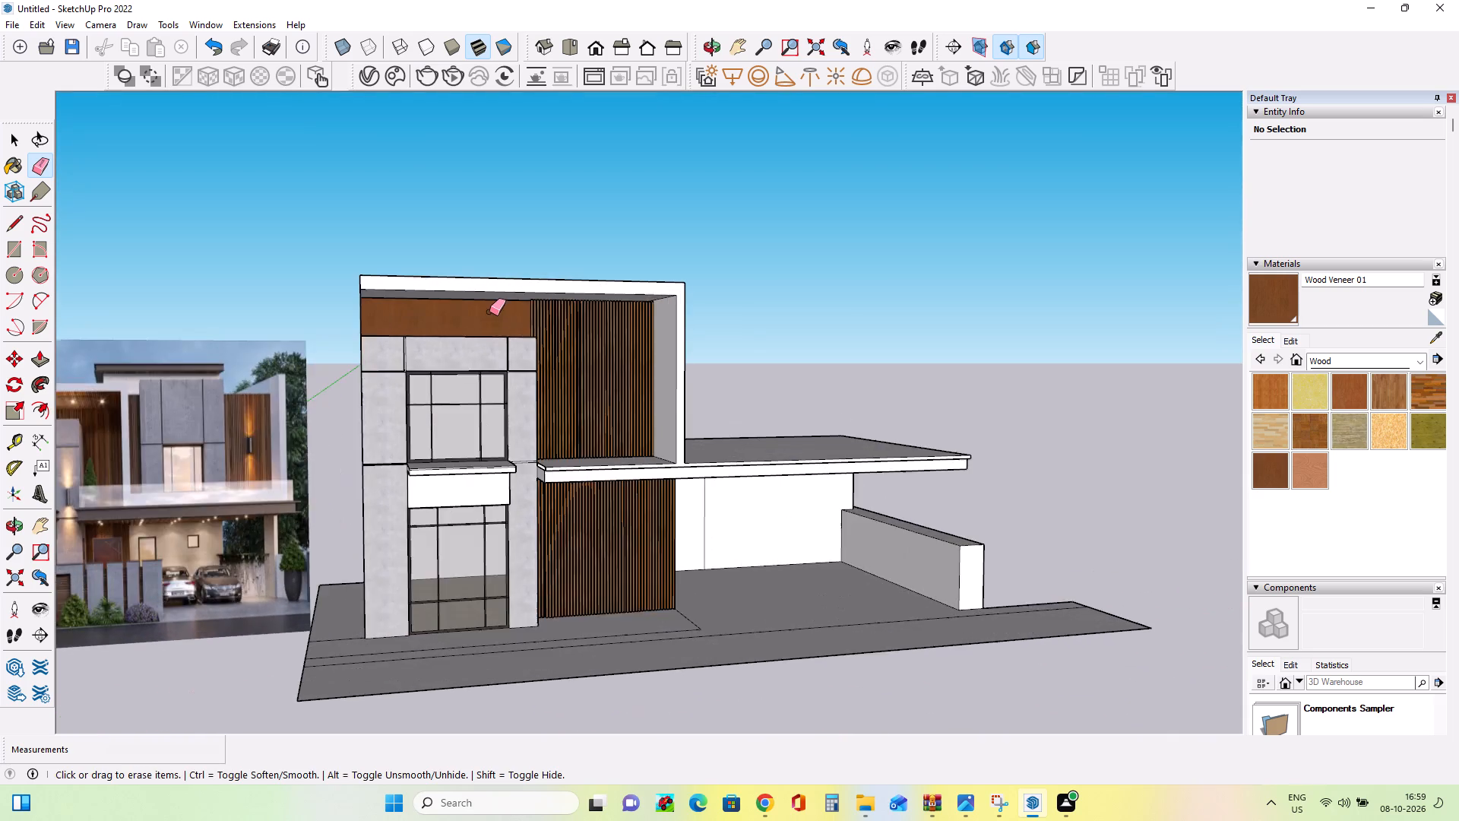
pyautogui.scroll(4, 489, 312)
pyautogui.scroll(4, 587, 372)
pyautogui.moveTo(590, 370); pyautogui.dragTo(592, 394, button='middle')
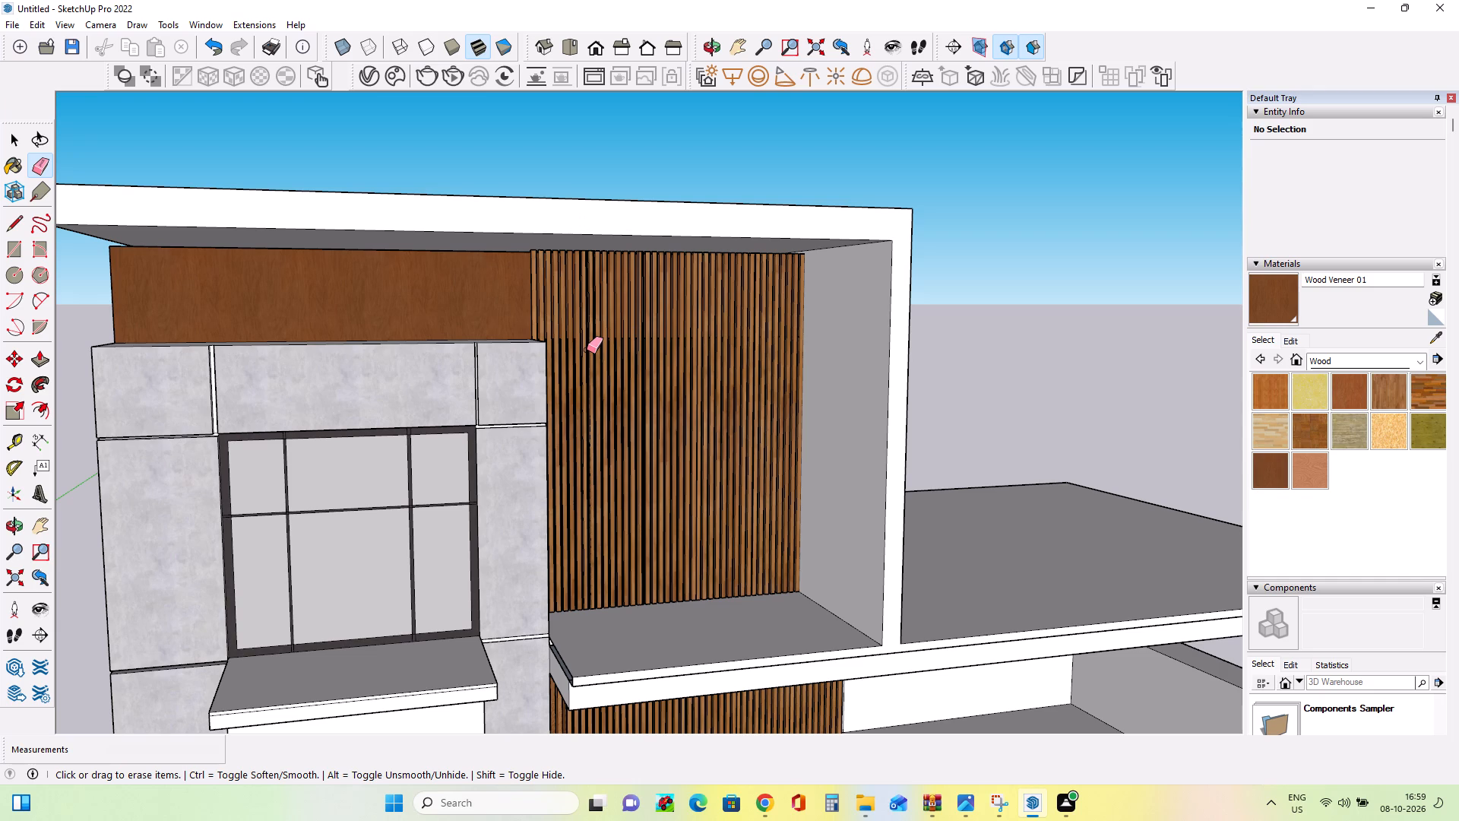
pyautogui.scroll(4, 573, 308)
pyautogui.scroll(2, 479, 274)
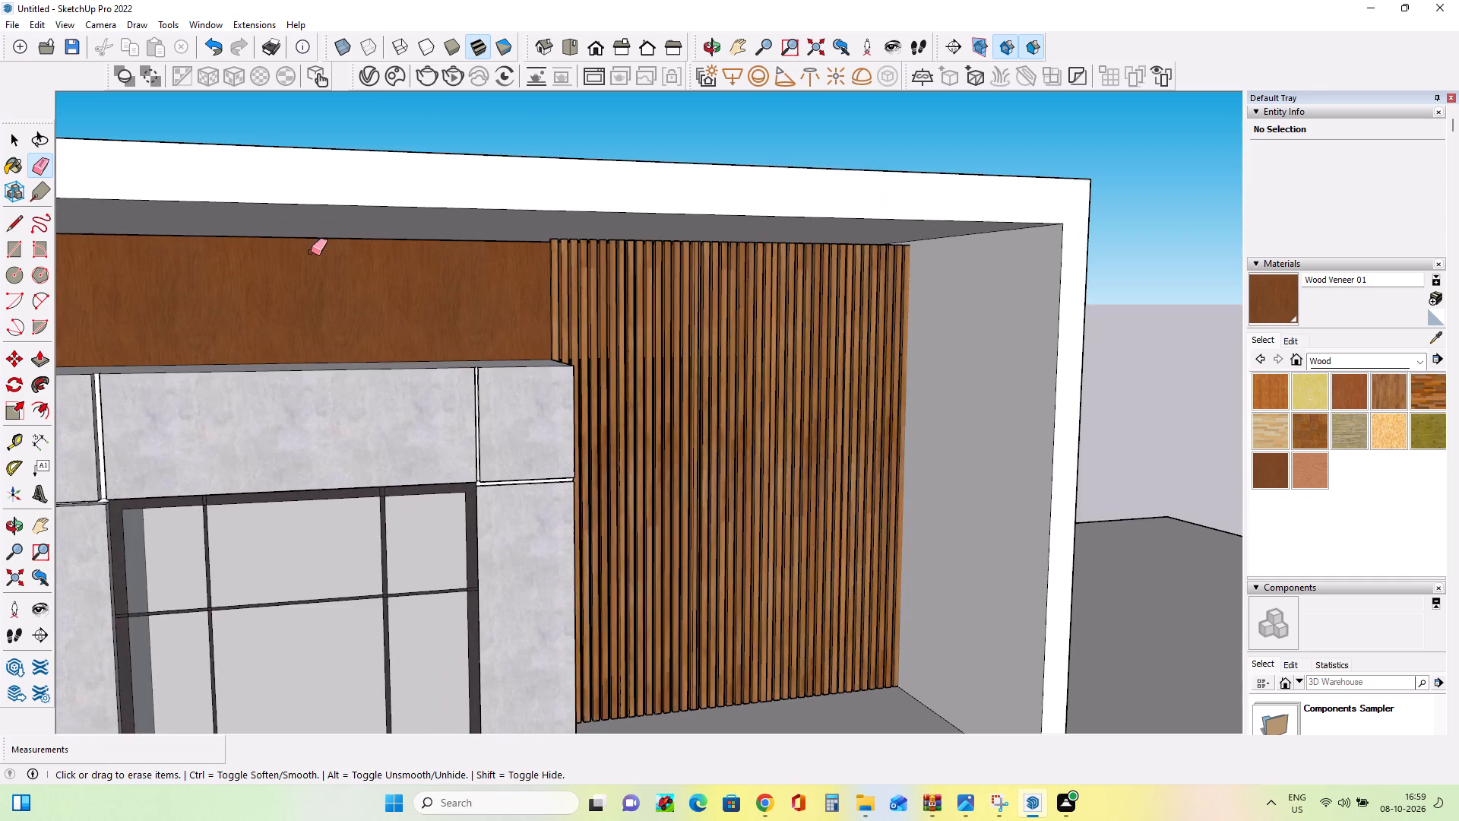
pyautogui.scroll(4, 573, 324)
pyautogui.scroll(-12, 573, 324)
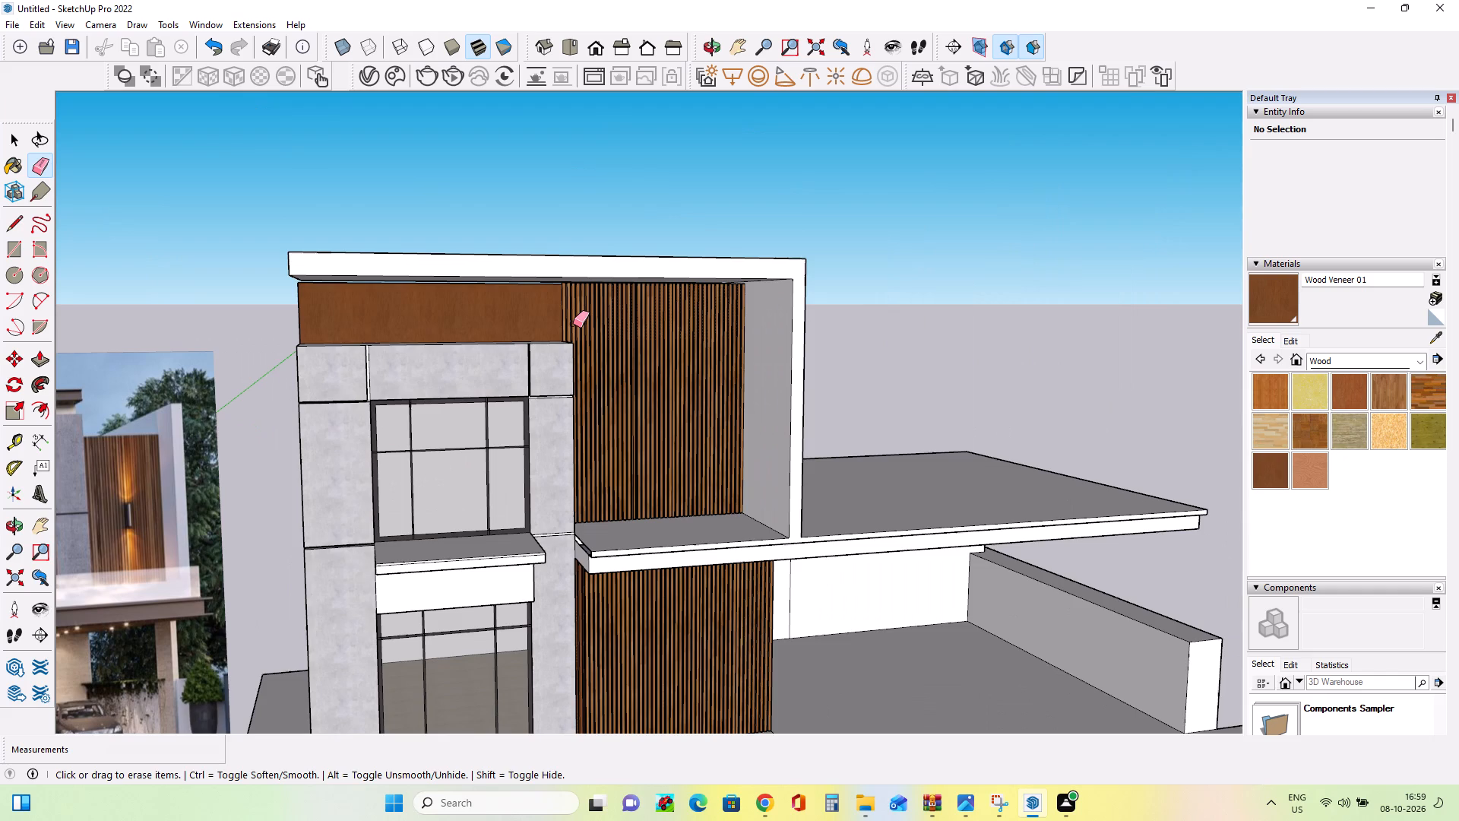
pyautogui.moveTo(575, 324); pyautogui.dragTo(628, 348, button='middle')
pyautogui.scroll(4, 549, 315)
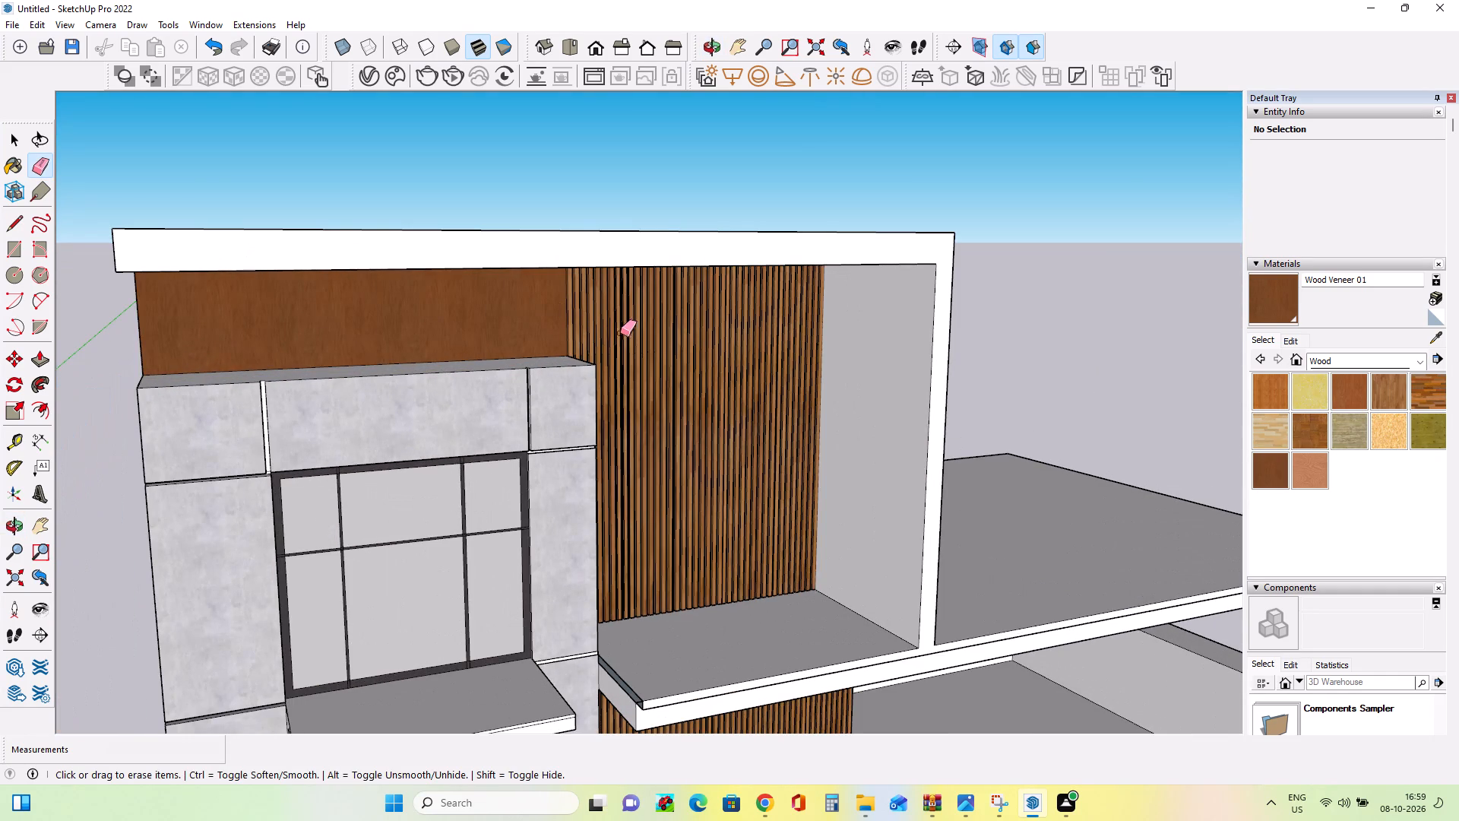
# Copy the slat group at the inner end of the upper side wall about 18' 4 9/16" onto the concrete block's top, against the plain wood band.
pyautogui.click(17, 140)
pyautogui.click(645, 345)
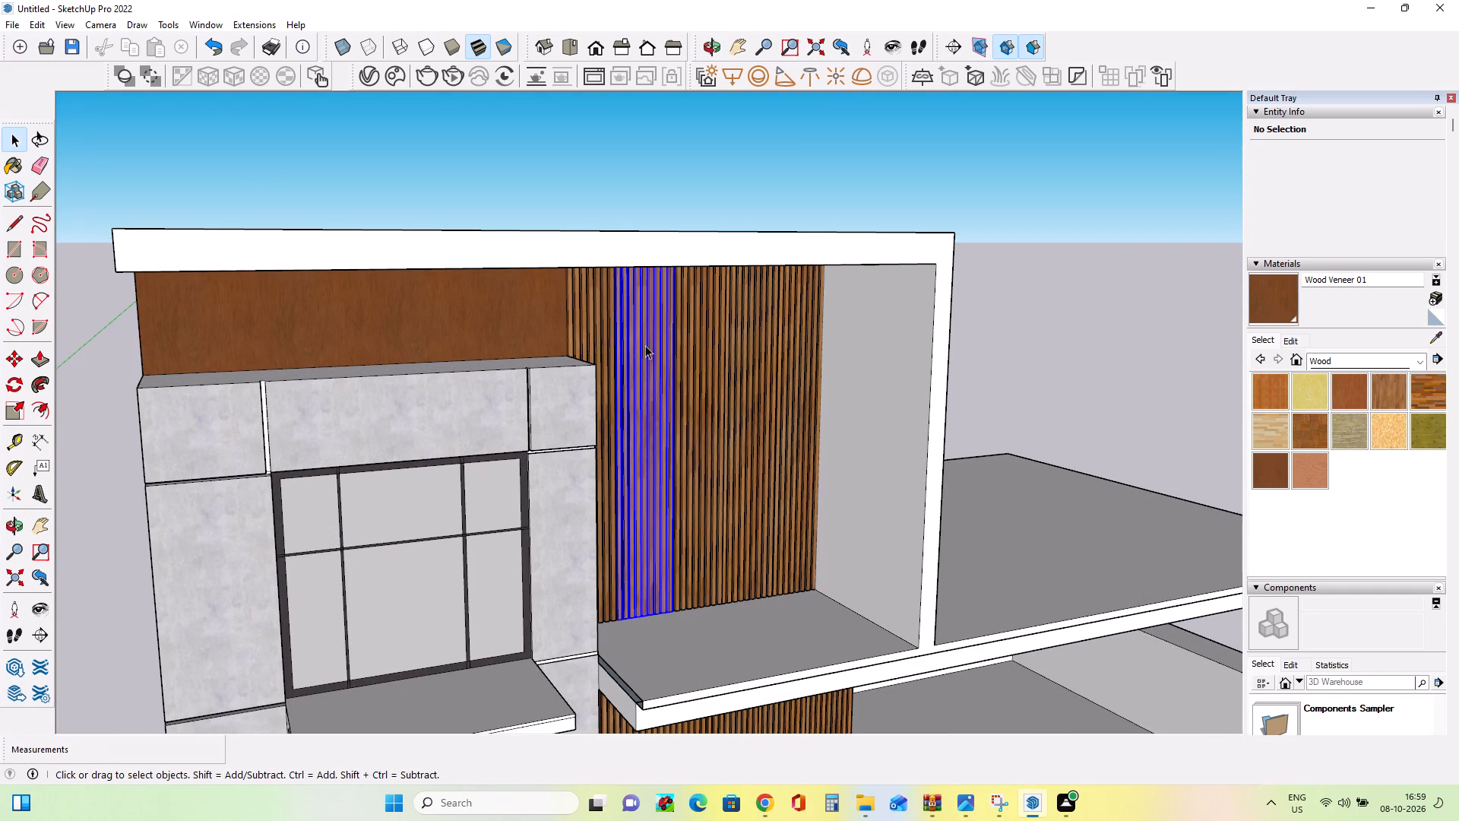
pyautogui.click(582, 331)
pyautogui.moveTo(657, 362); pyautogui.dragTo(536, 366, button='middle')
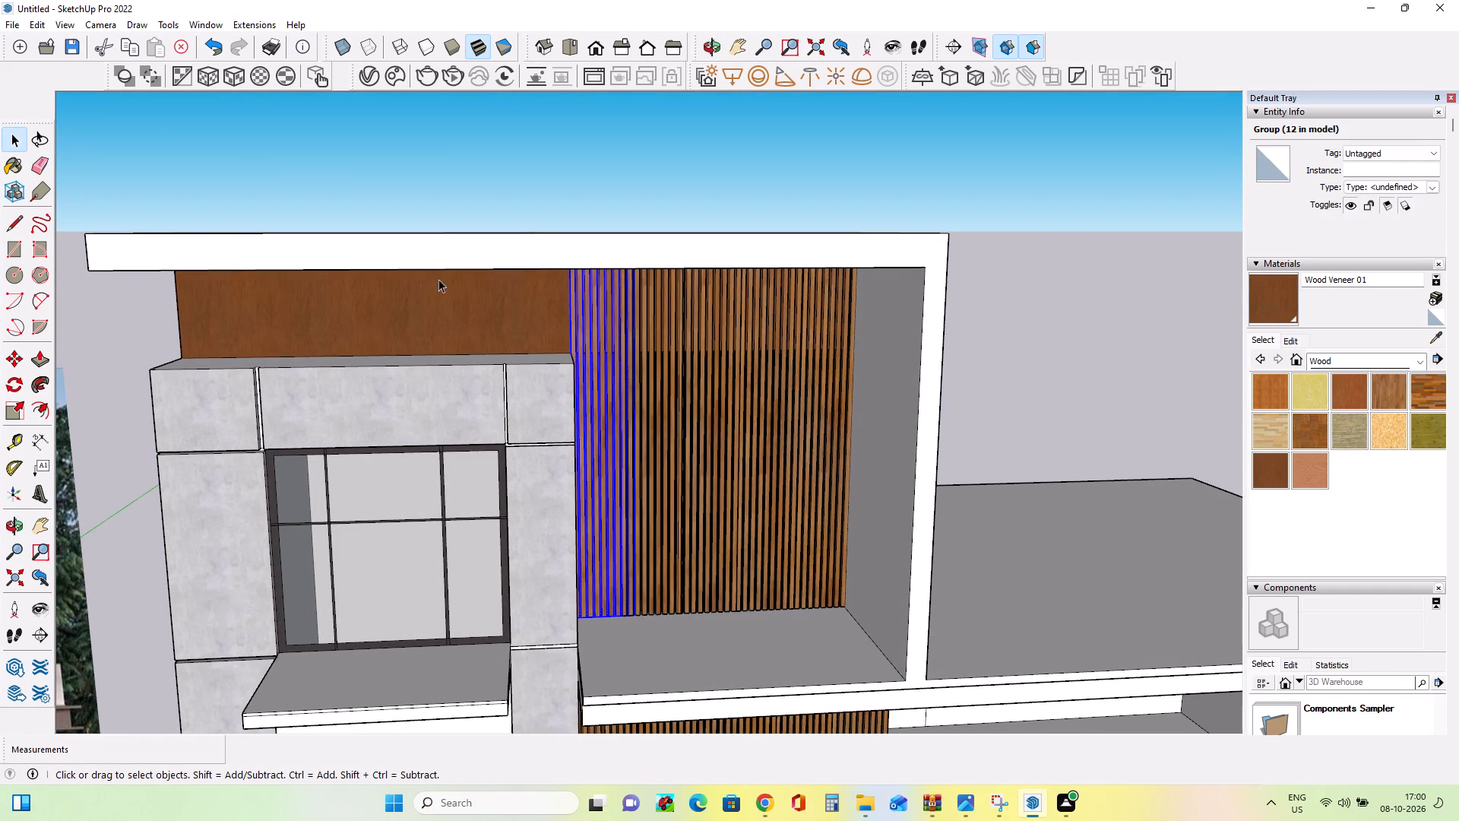
pyautogui.click(15, 354)
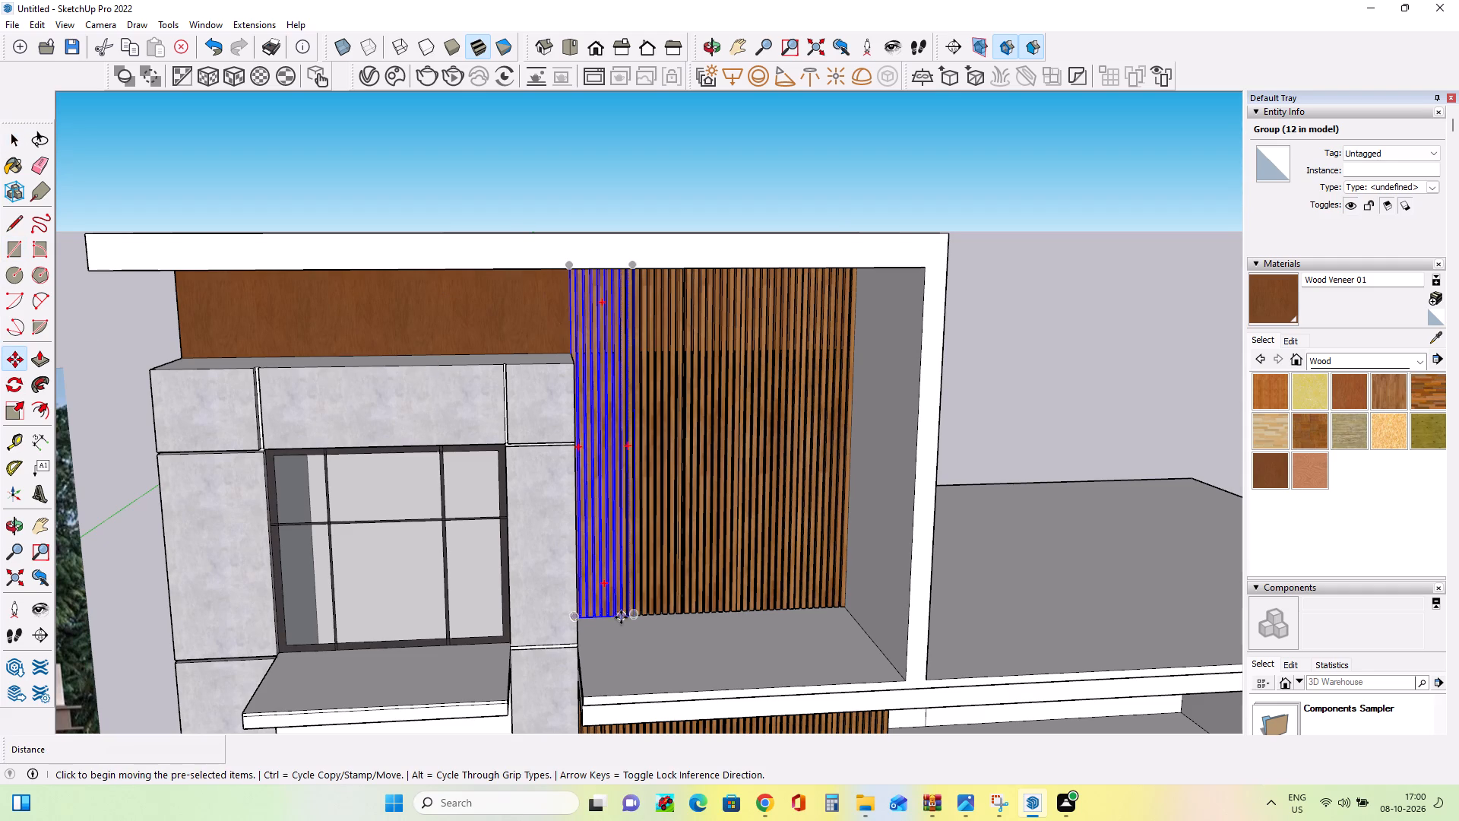
pyautogui.click(635, 619)
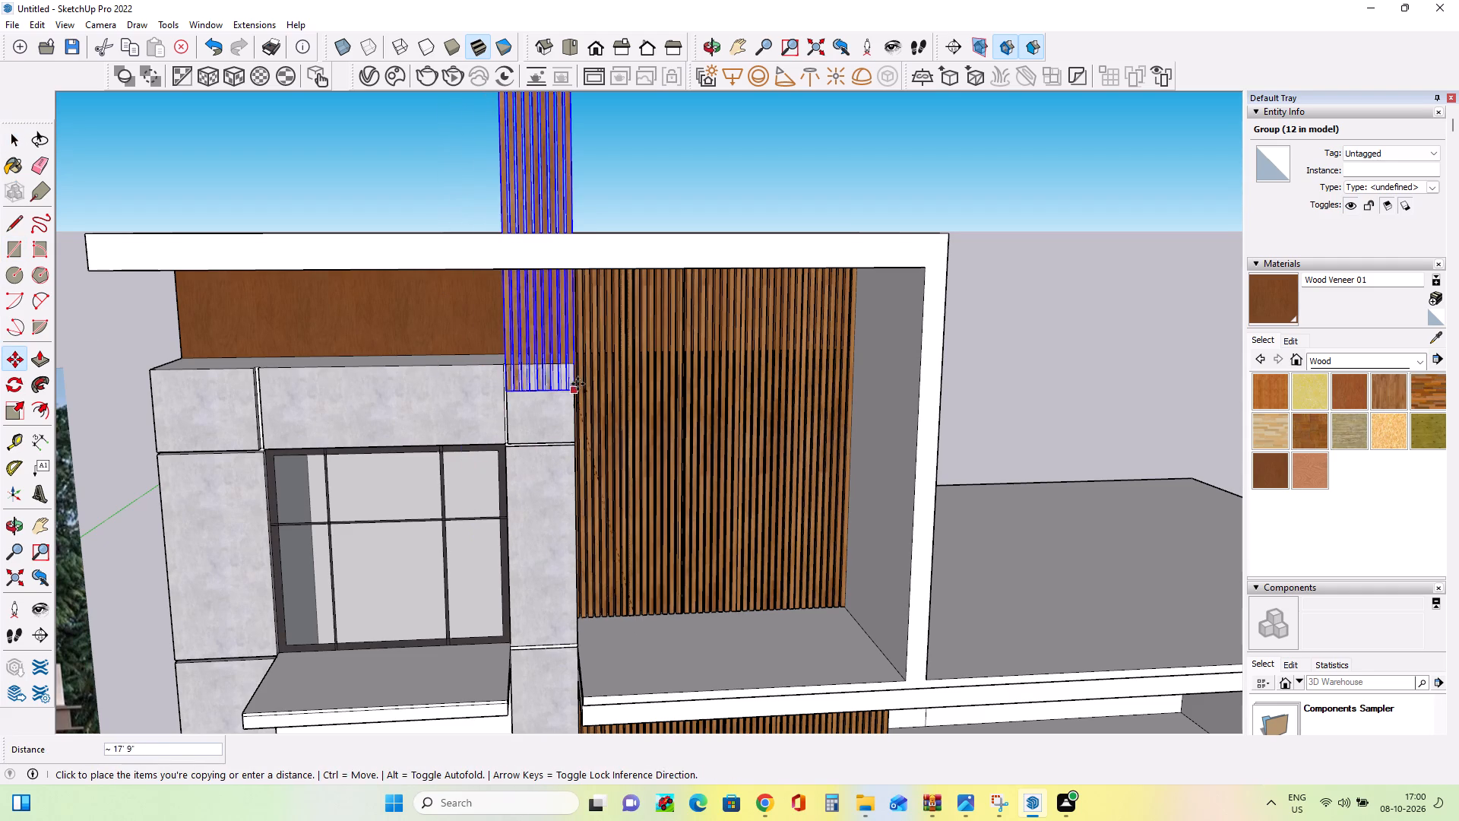
pyautogui.click(578, 353)
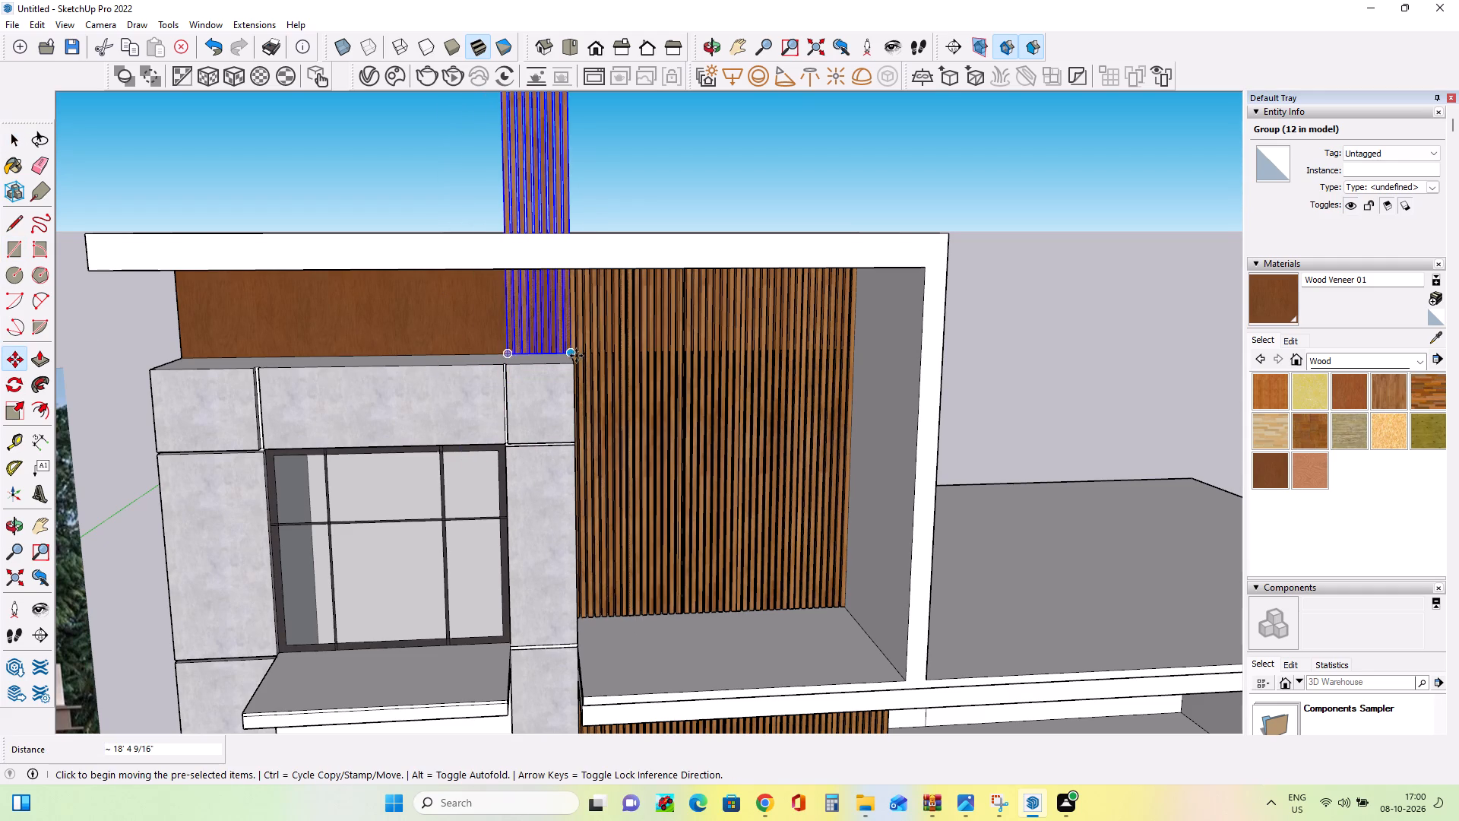
pyautogui.scroll(2, 575, 358)
pyautogui.click(575, 357)
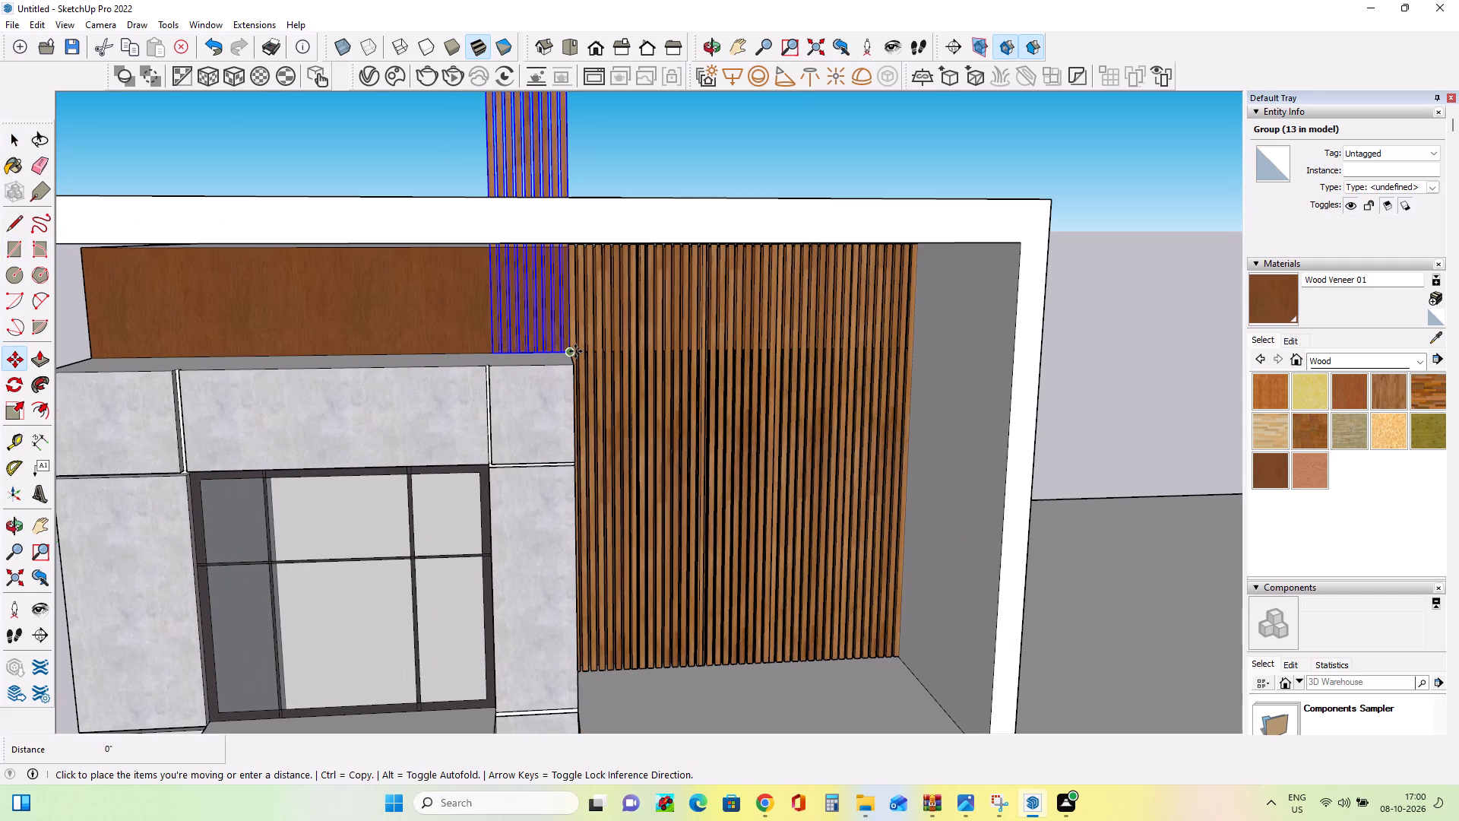
pyautogui.click(575, 351)
# Copy that slat group about 4' 15/16" along the wood band and shift the copy to line up with the first one.
pyautogui.click(492, 351)
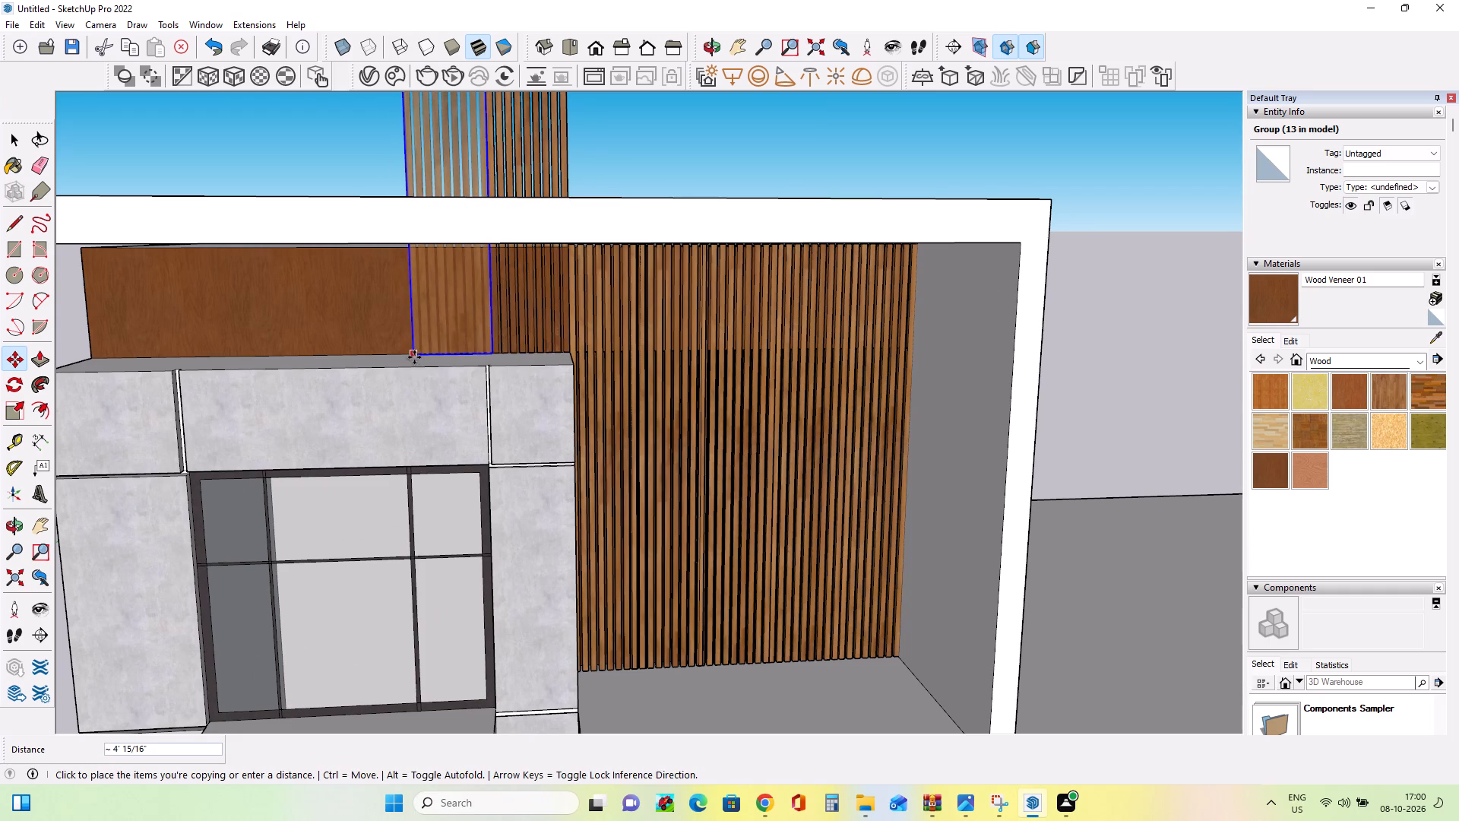
pyautogui.click(414, 357)
pyautogui.moveTo(492, 362); pyautogui.dragTo(679, 346, button='middle')
pyautogui.scroll(9, 493, 362)
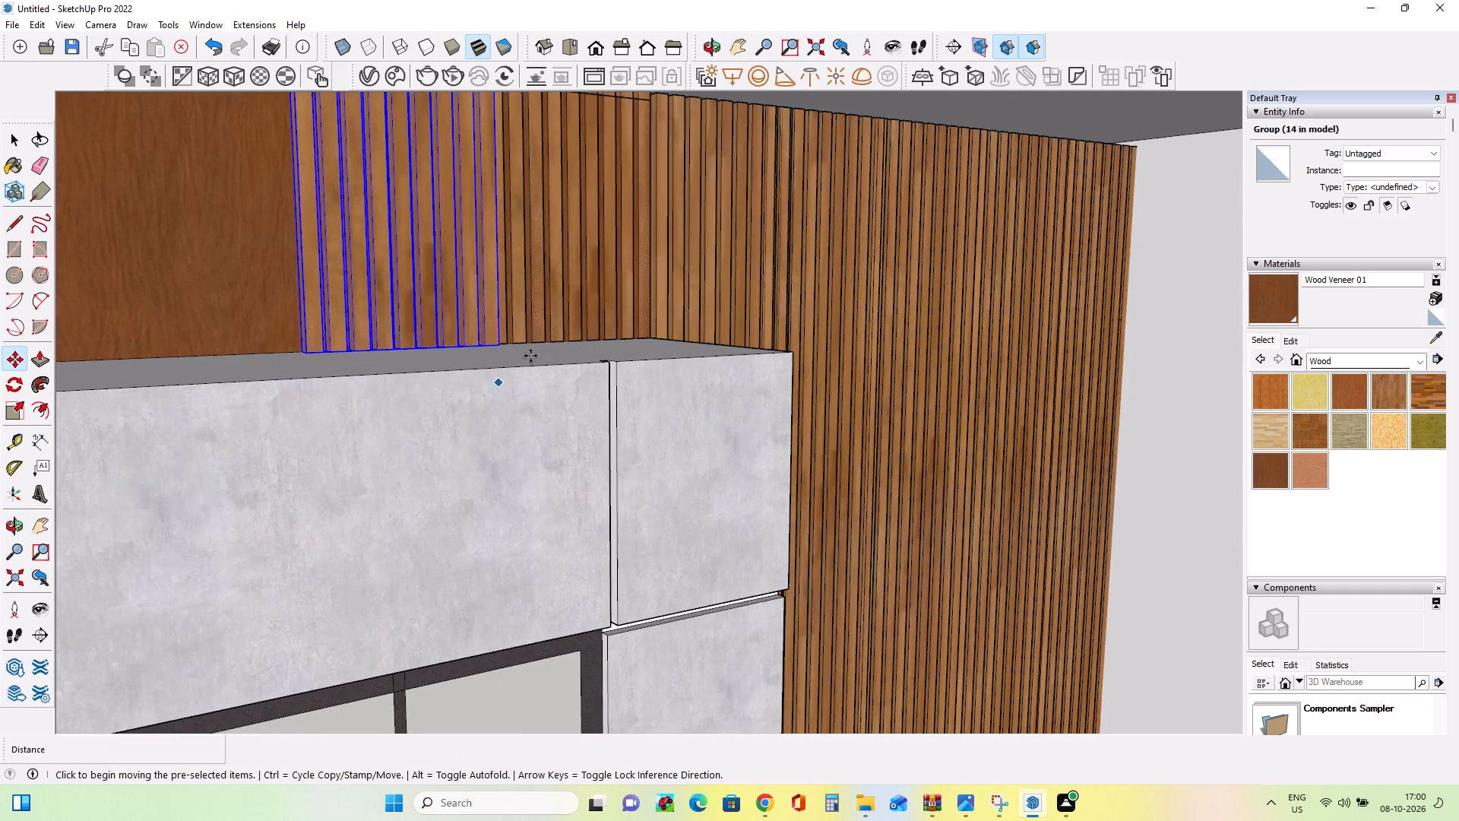
pyautogui.moveTo(536, 337); pyautogui.dragTo(428, 382, button='middle')
pyautogui.click(477, 350)
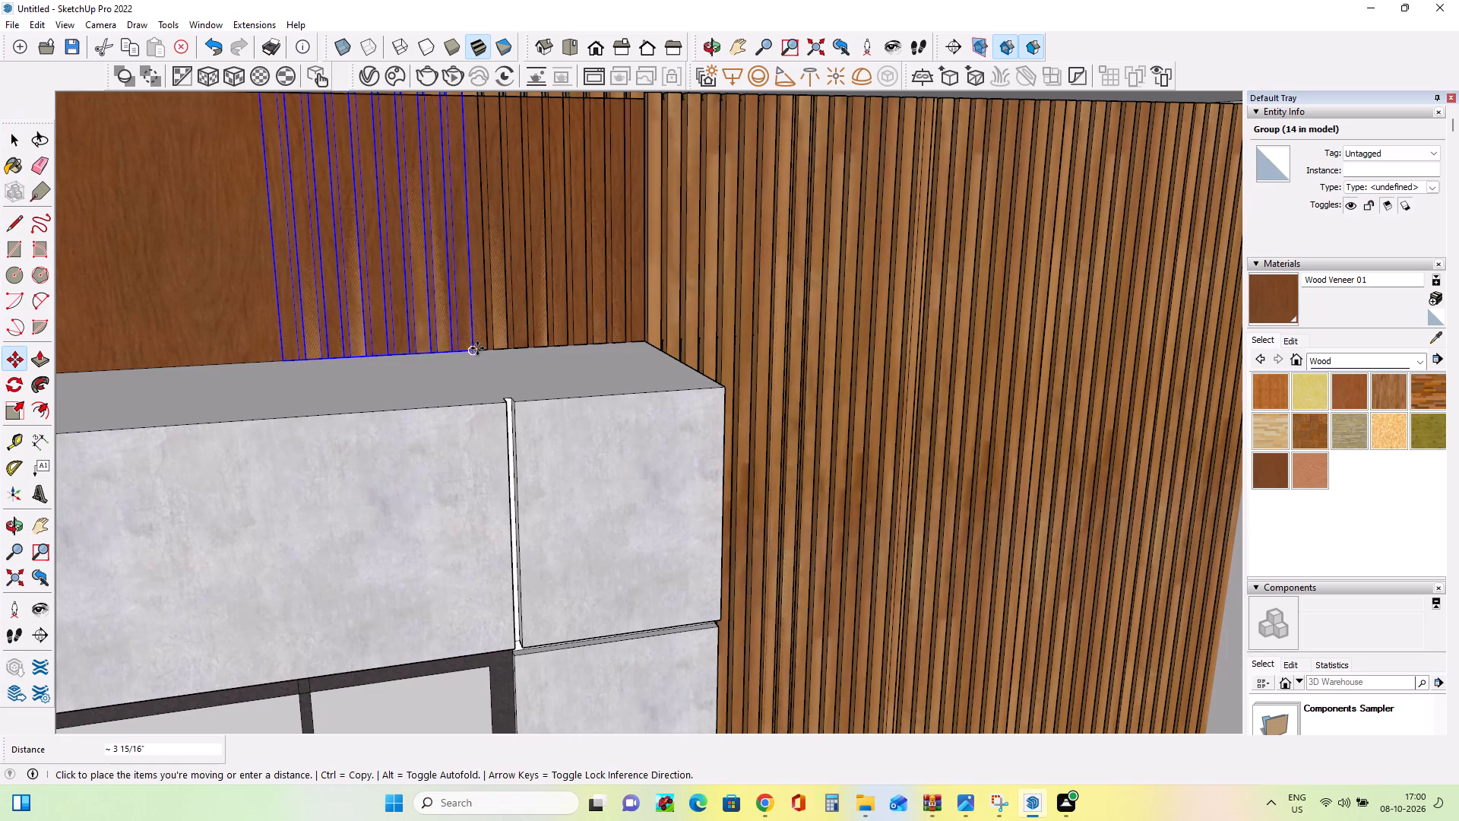
pyautogui.click(477, 348)
# Add two more copies of the slat group along the wood band, the last one about 4' 3 9/16" from its source.
pyautogui.moveTo(429, 352); pyautogui.dragTo(597, 360, button='middle')
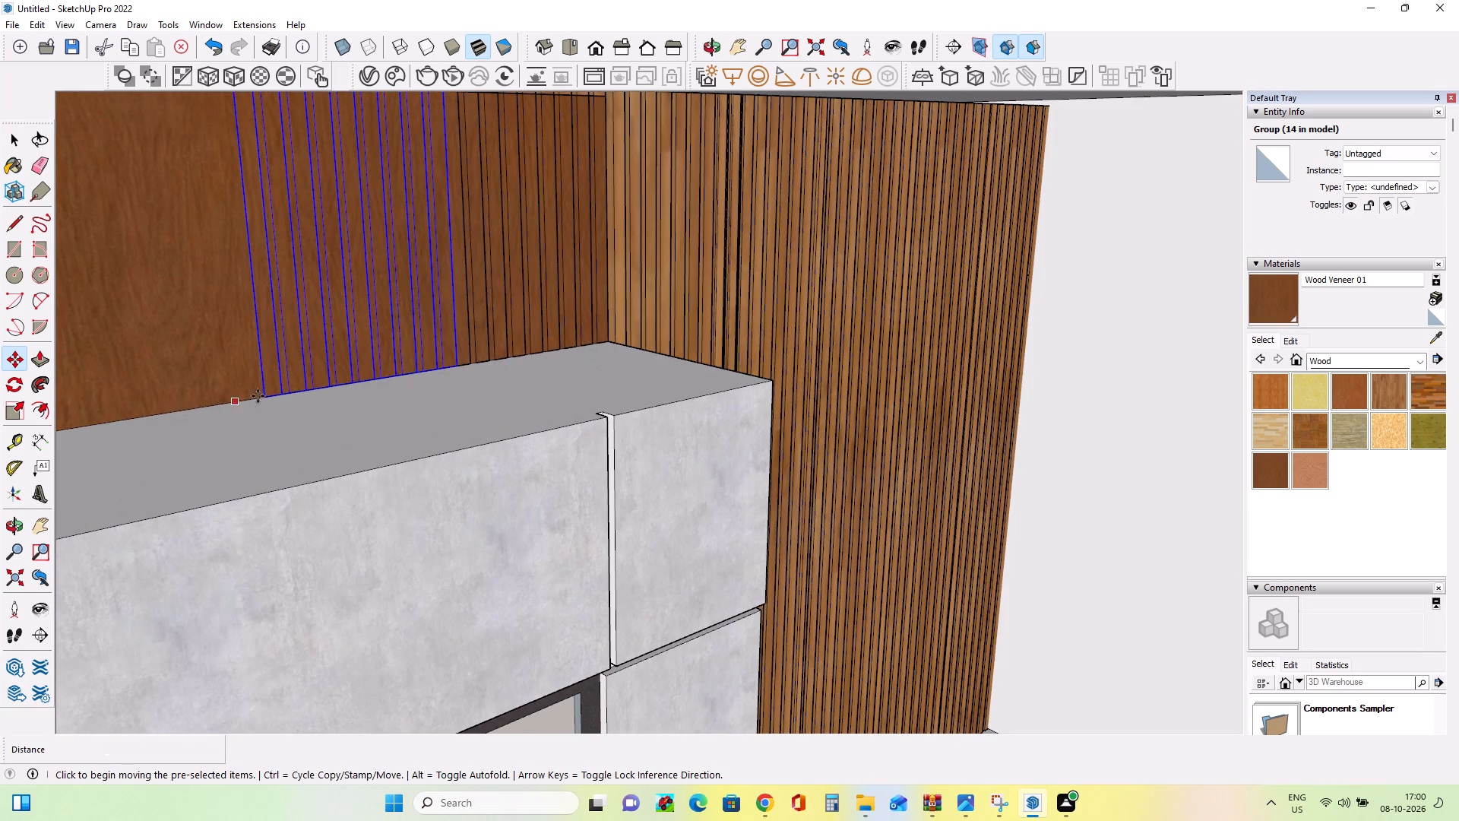
pyautogui.scroll(-4, 404, 382)
pyautogui.moveTo(460, 395); pyautogui.dragTo(635, 373, button='middle')
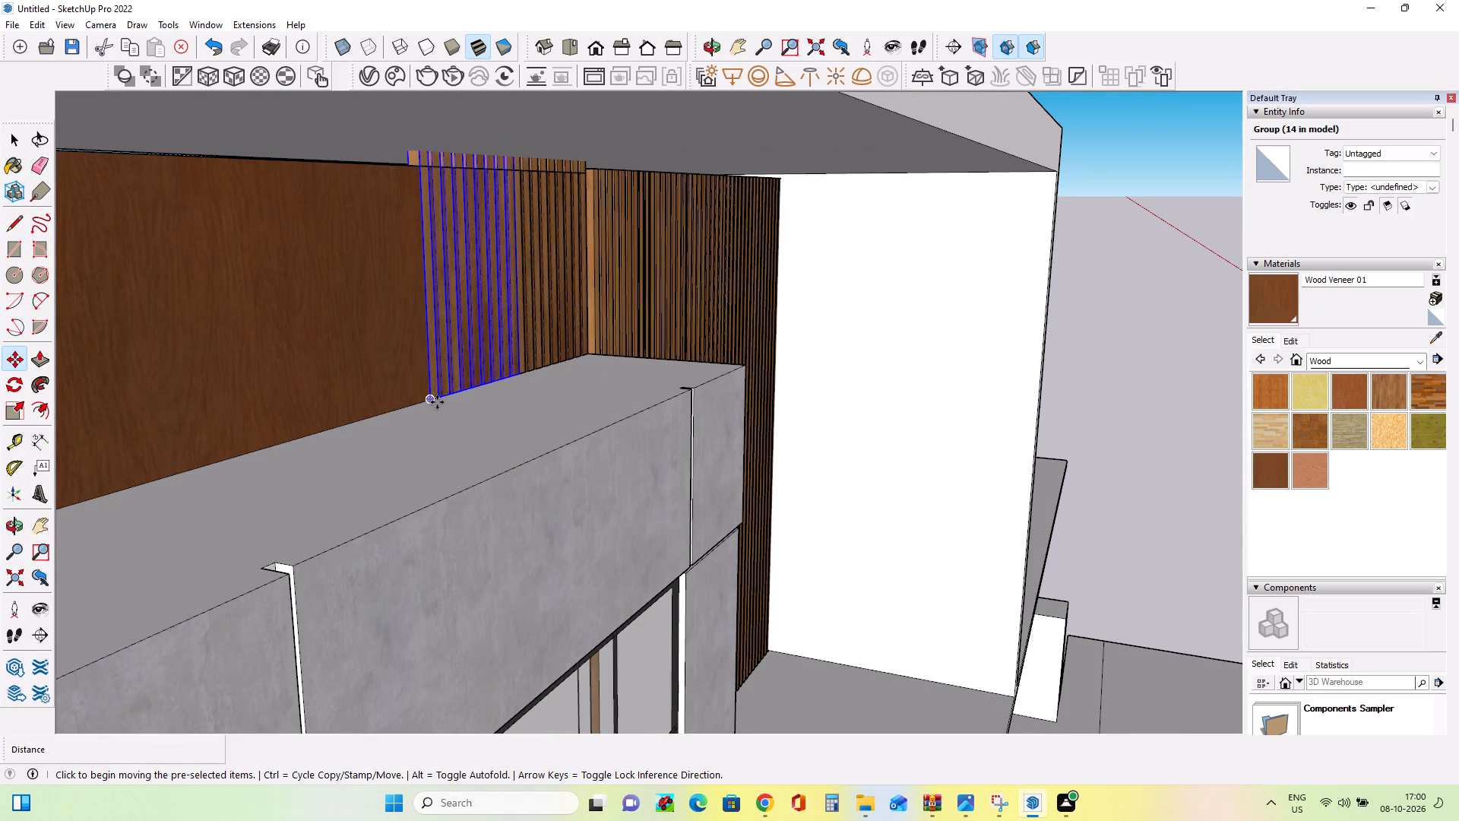
pyautogui.click(437, 402)
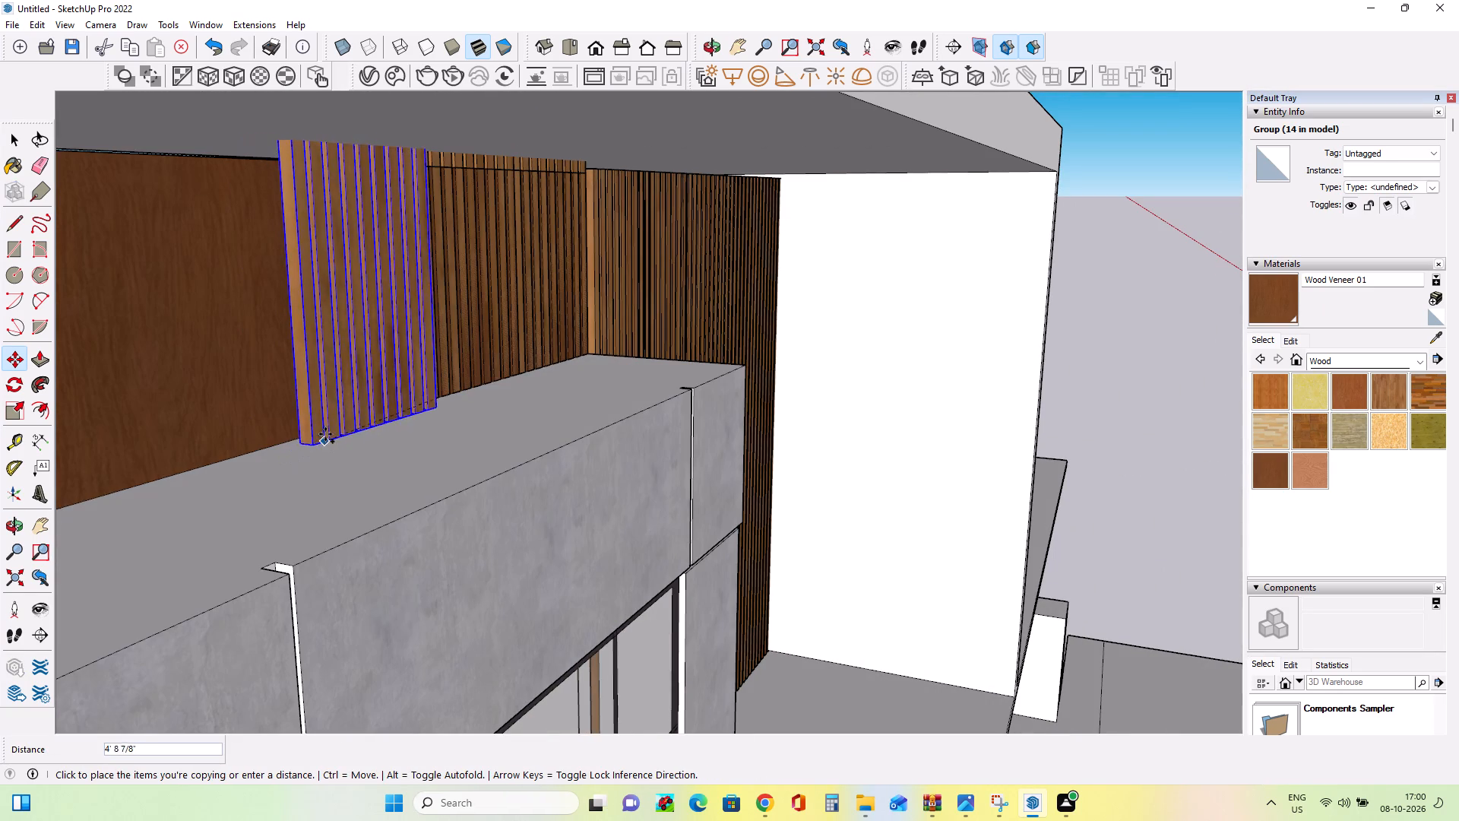
pyautogui.click(325, 428)
pyautogui.moveTo(553, 466); pyautogui.dragTo(172, 515, button='middle')
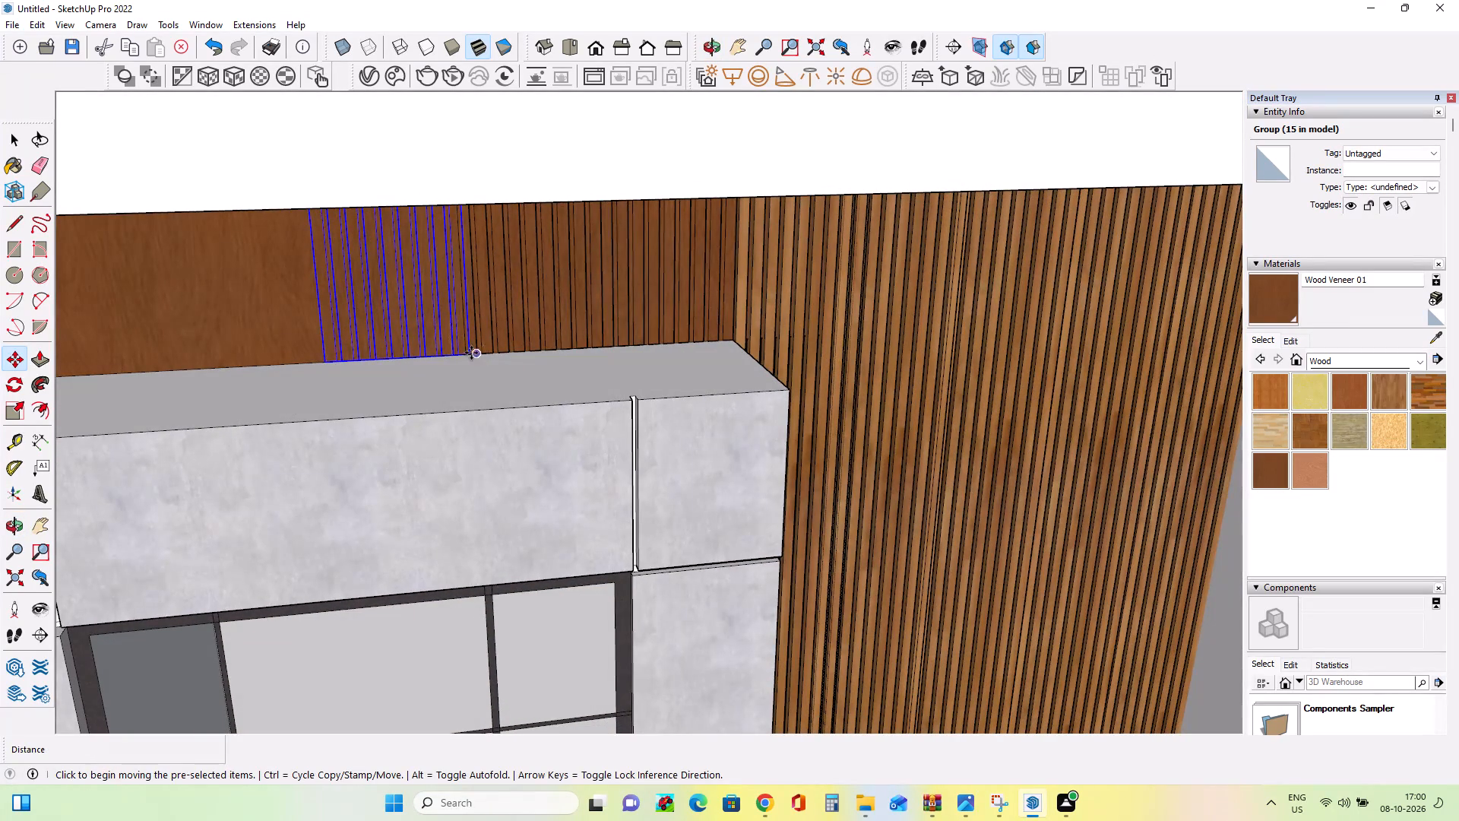
pyautogui.click(471, 353)
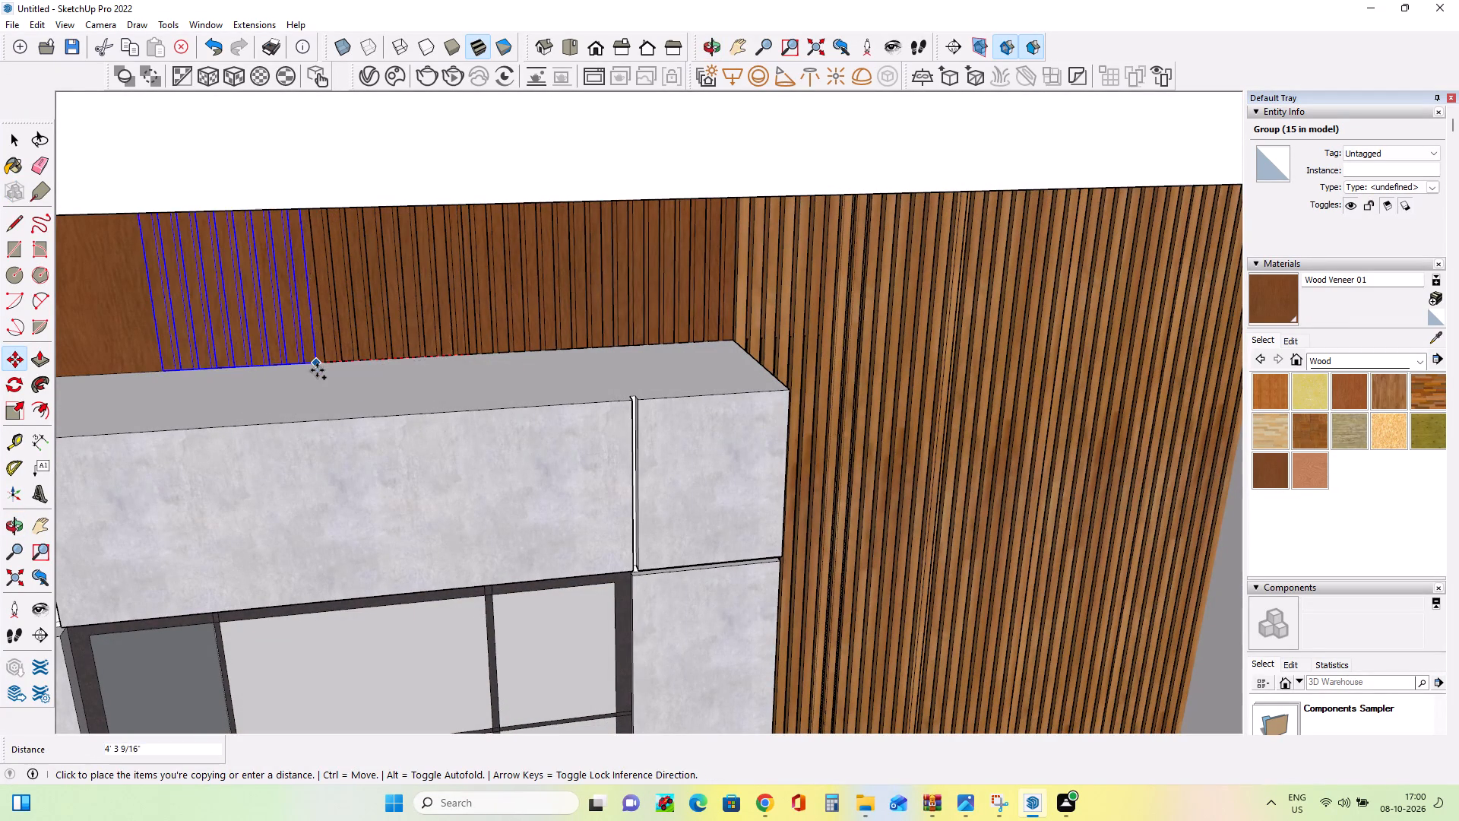
pyautogui.click(321, 366)
# Copy the newest slat group about 4' 11/16" along the wood band to continue the row.
pyautogui.scroll(-7, 780, 342)
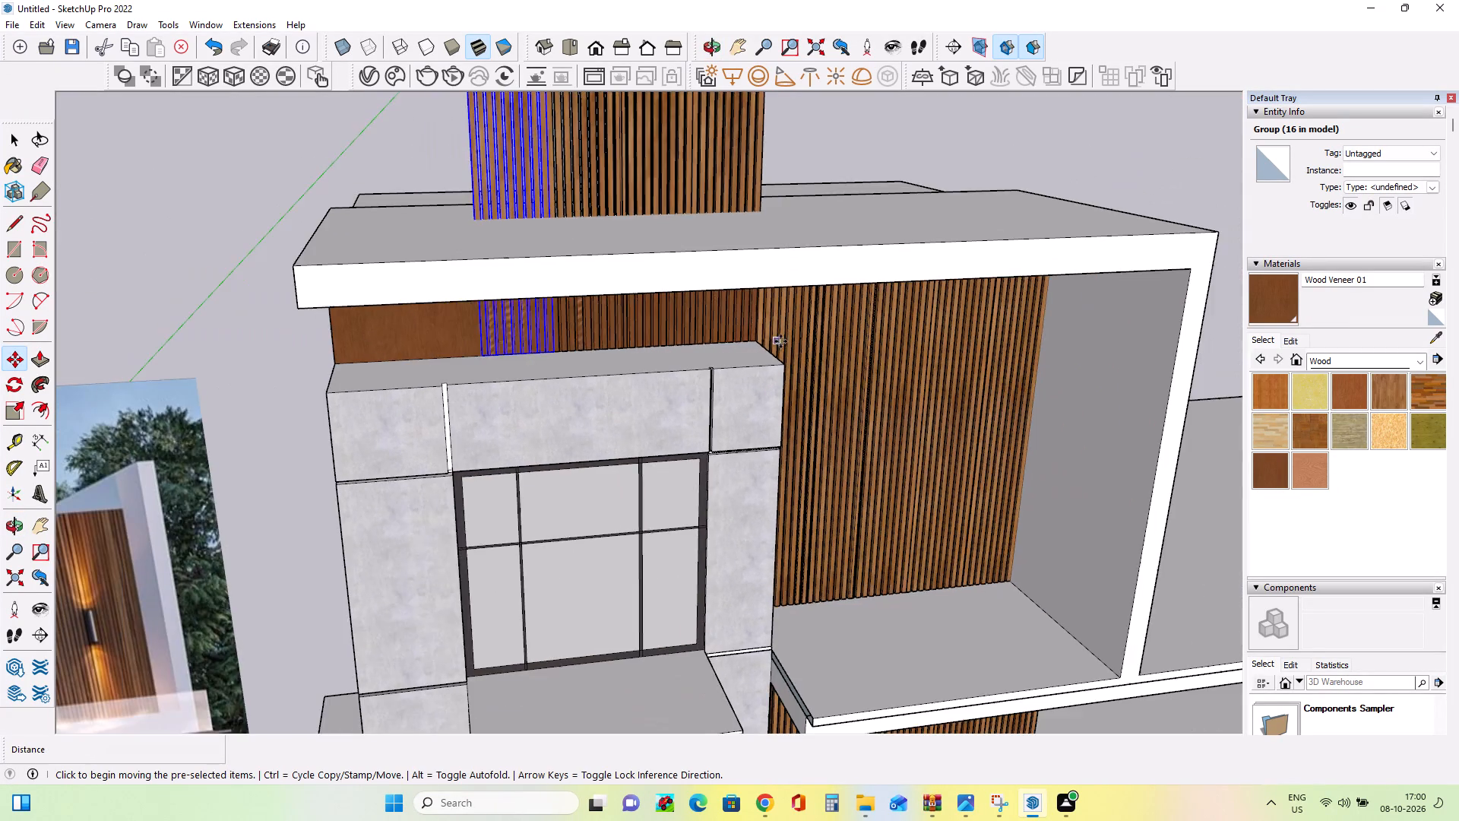
pyautogui.moveTo(774, 341); pyautogui.dragTo(793, 258, button='middle')
pyautogui.scroll(7, 569, 357)
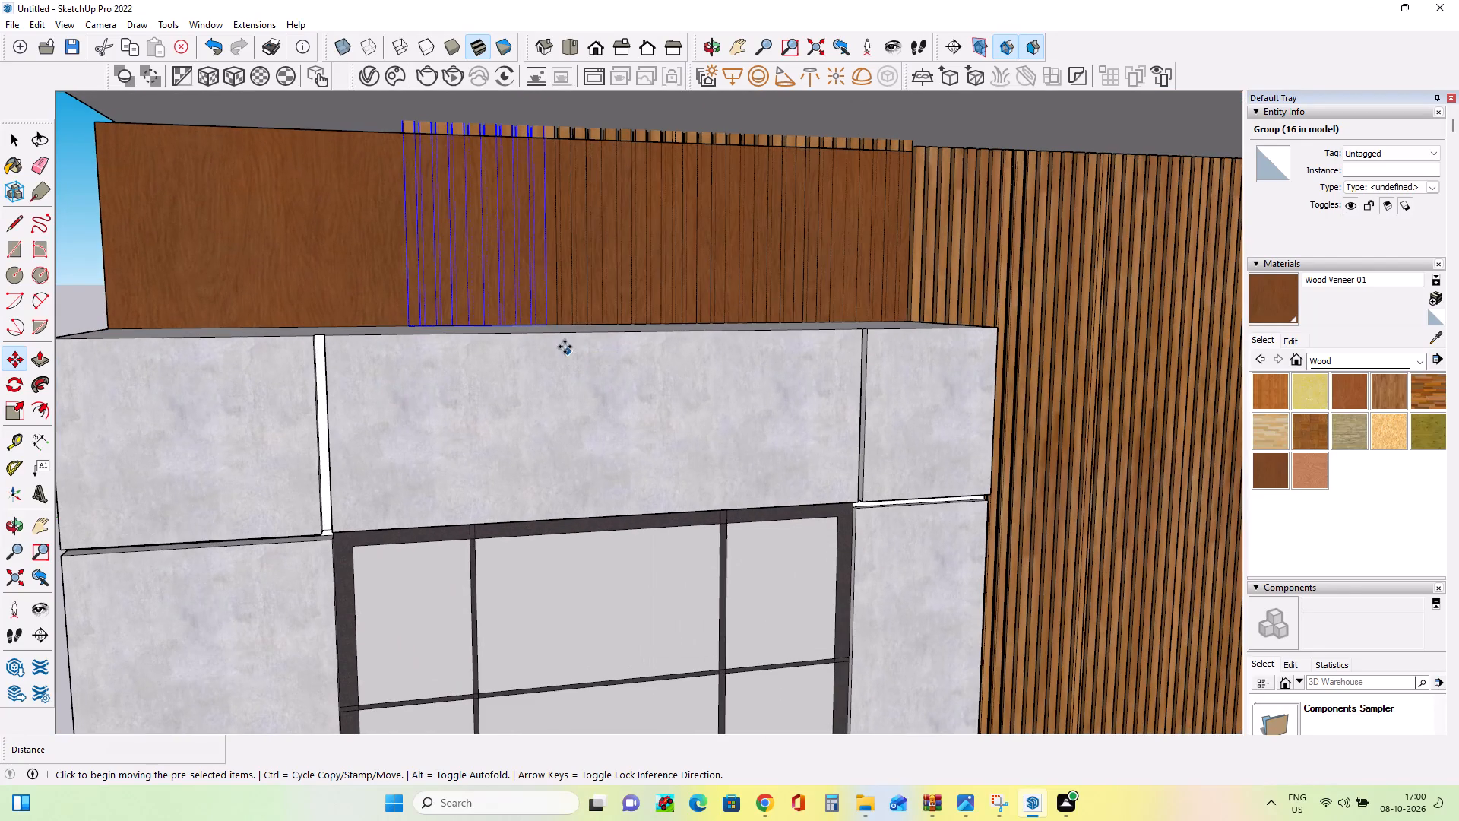
pyautogui.click(550, 321)
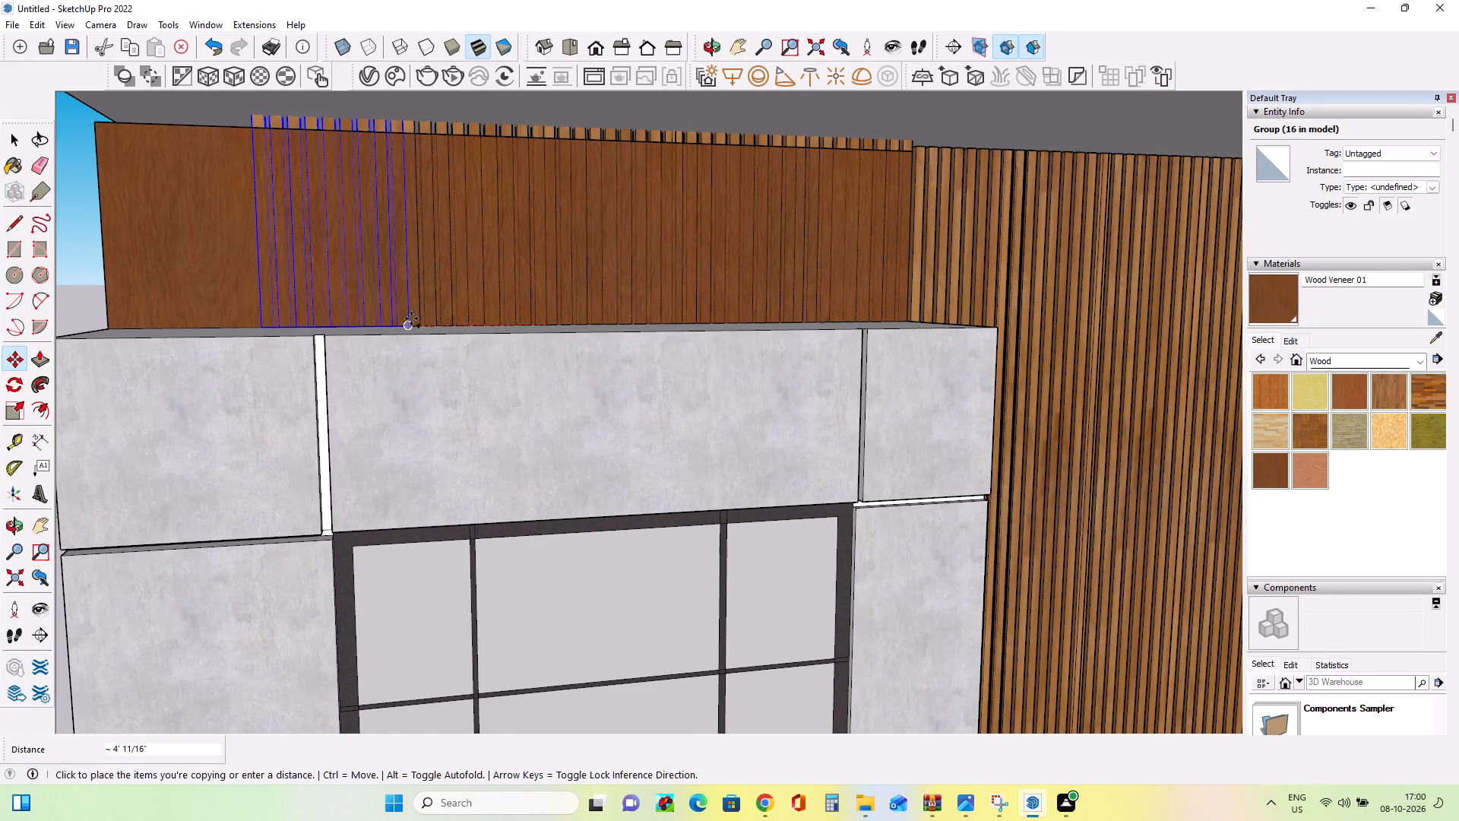
pyautogui.click(411, 319)
# Copy the slat group 3' 9 11/16" further so that its corner meets the wood band's free end.
pyautogui.moveTo(536, 321); pyautogui.dragTo(568, 334, button='middle')
pyautogui.moveTo(404, 322); pyautogui.dragTo(432, 331, button='middle')
pyautogui.moveTo(491, 310); pyautogui.dragTo(248, 322, button='middle')
pyautogui.scroll(-7, 393, 320)
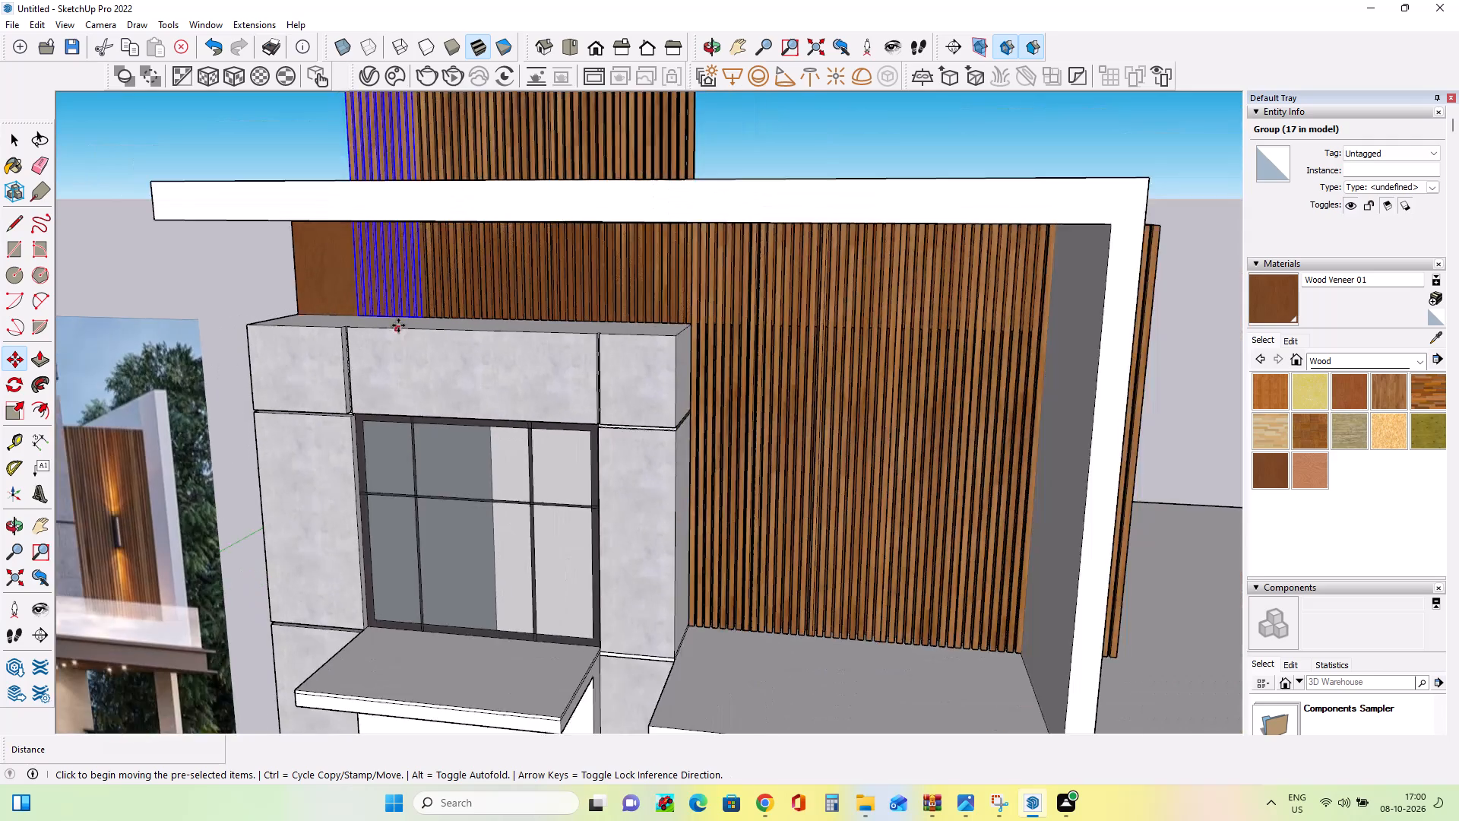
pyautogui.scroll(-3, 398, 325)
pyautogui.moveTo(413, 336); pyautogui.dragTo(757, 334, button='middle')
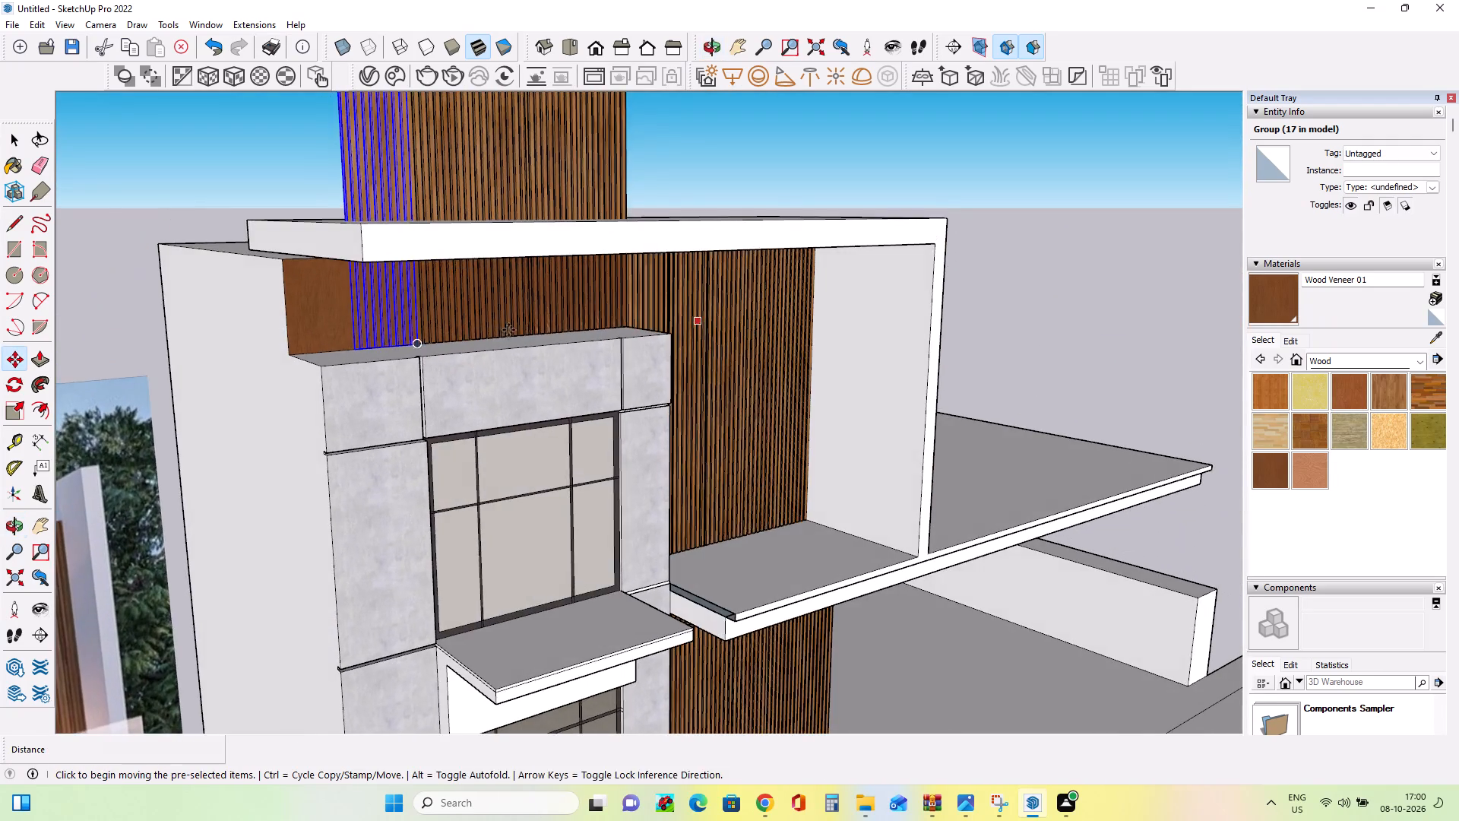
pyautogui.scroll(12, 321, 335)
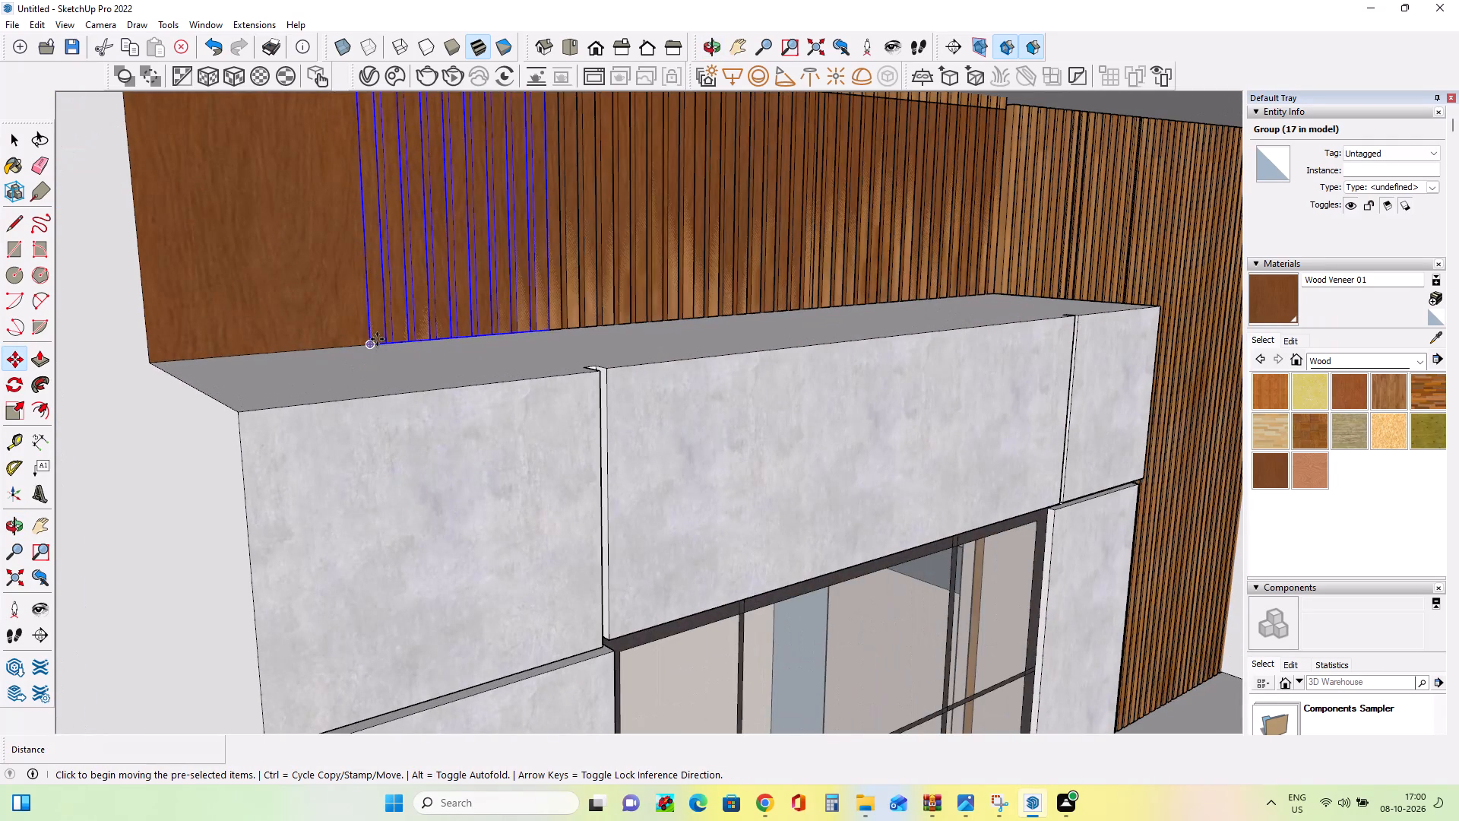
pyautogui.click(377, 339)
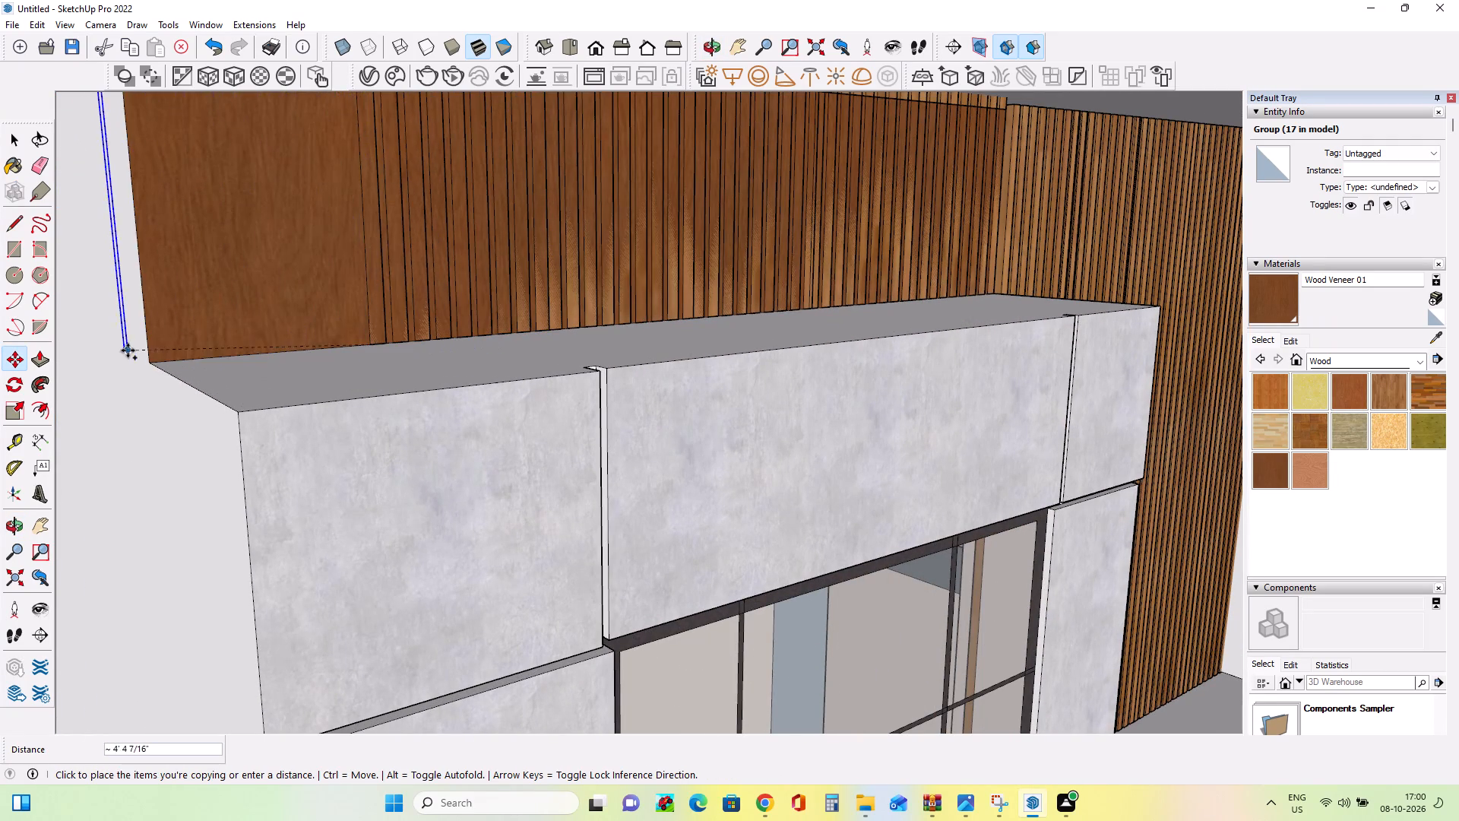
pyautogui.click(157, 357)
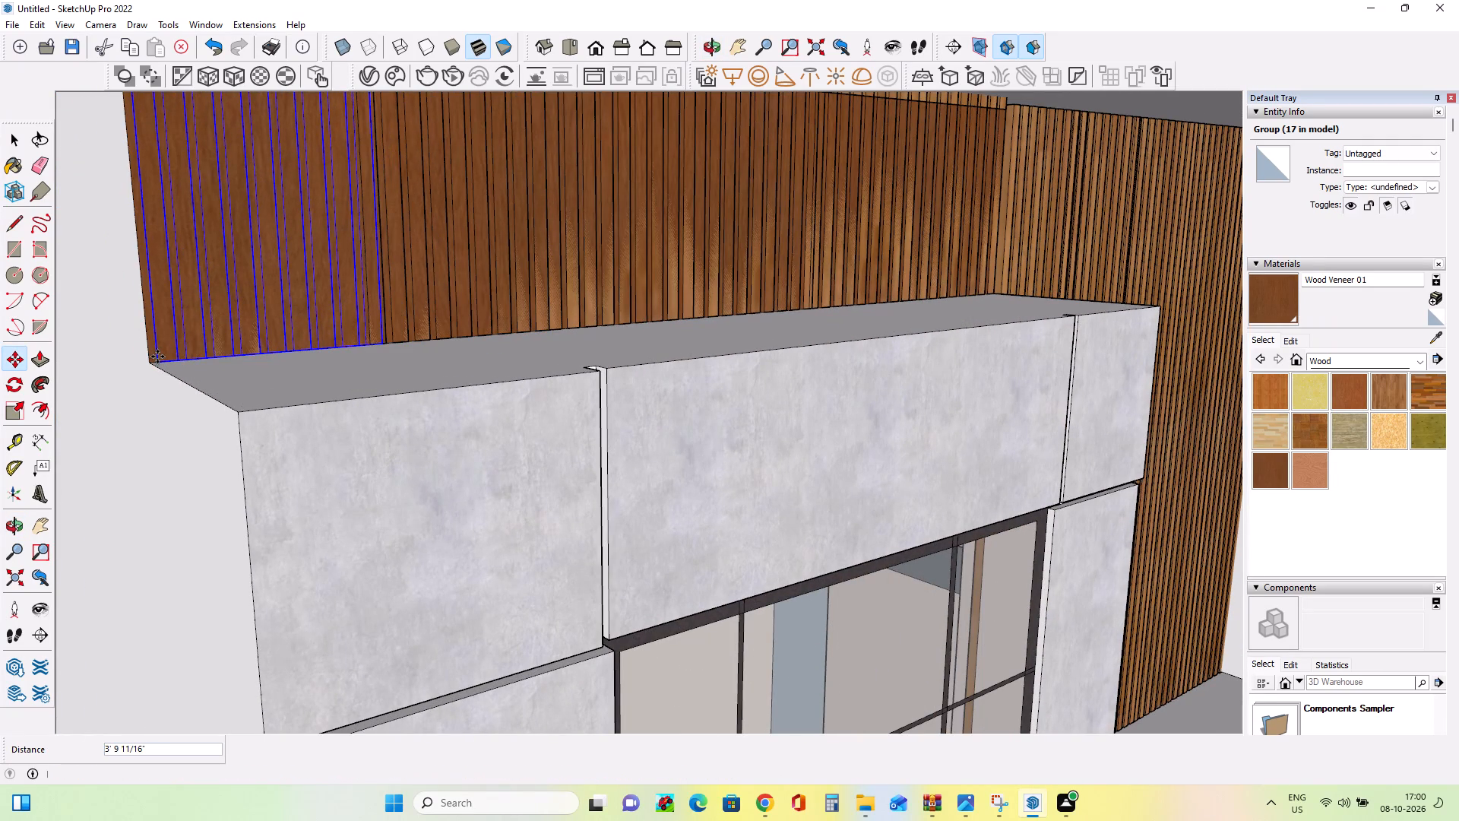
# Select all six slat groups on the wood band and scale their height to about 0.23, ending beneath the raised roof.
pyautogui.moveTo(335, 335); pyautogui.dragTo(148, 381, button='middle')
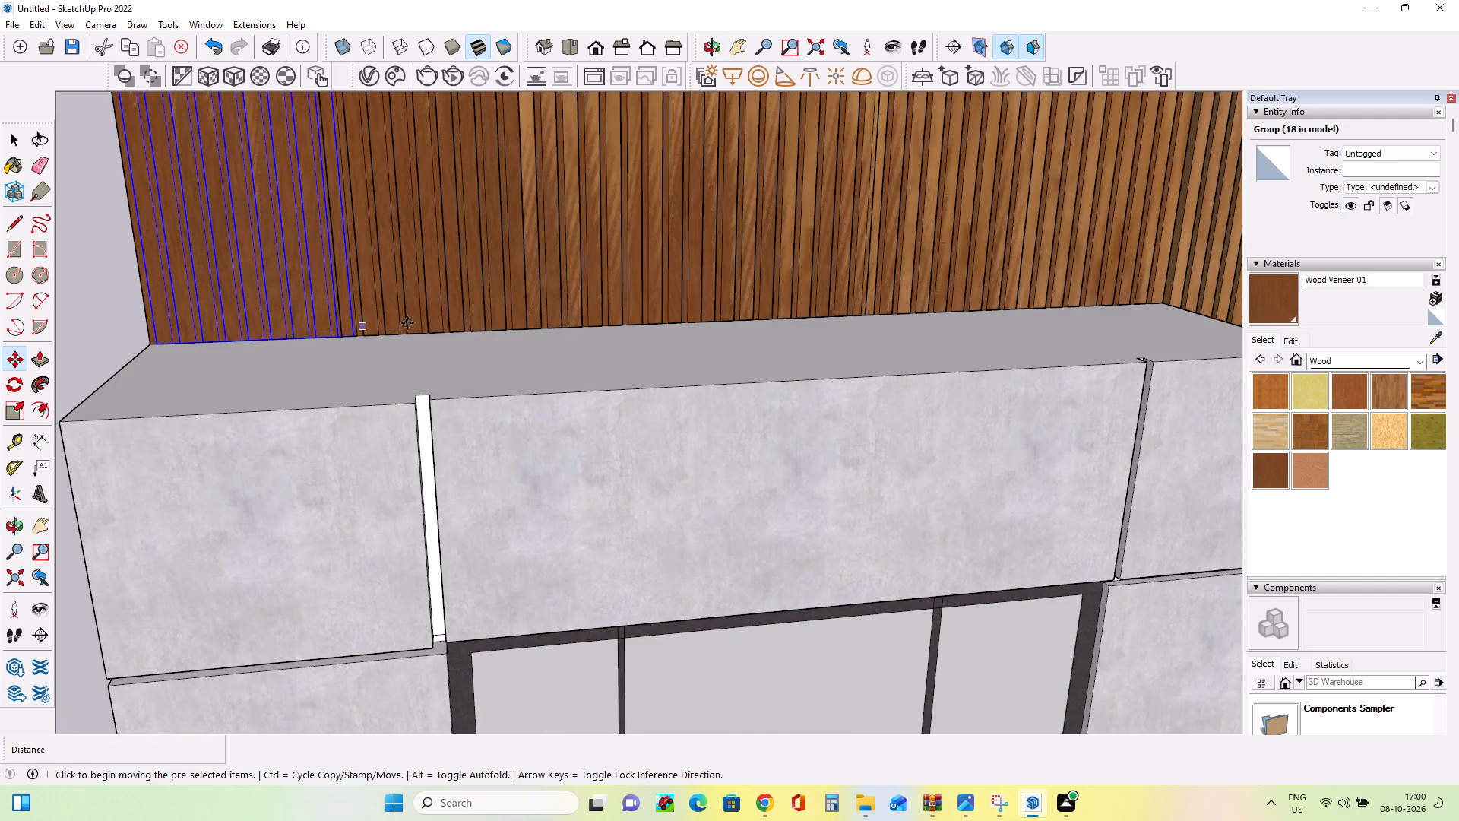
pyautogui.scroll(-9, 400, 232)
pyautogui.scroll(-4, 524, 213)
pyautogui.moveTo(628, 240); pyautogui.dragTo(694, 407, button='middle')
pyautogui.scroll(-9, 638, 272)
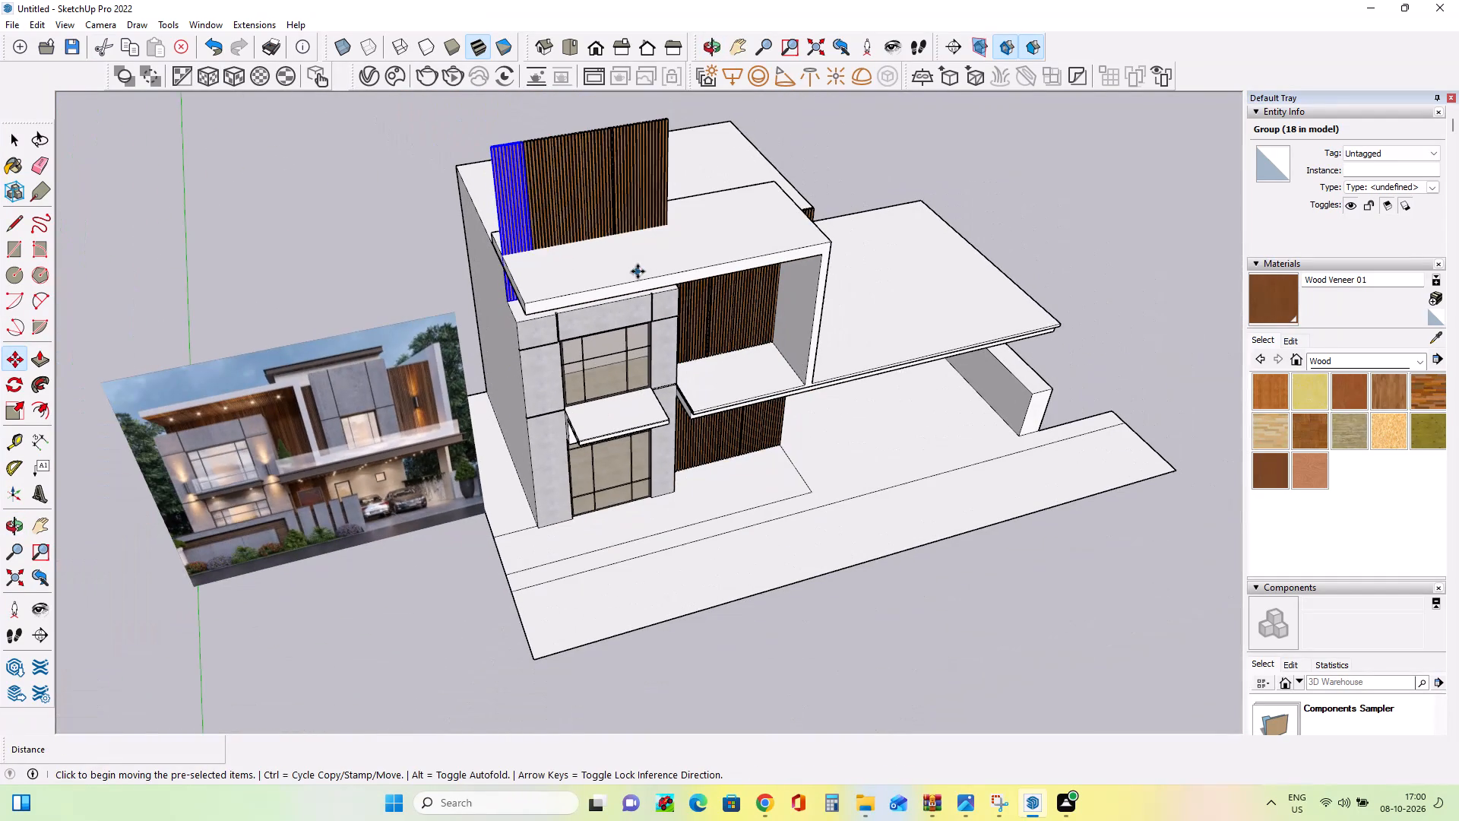
pyautogui.click(9, 138)
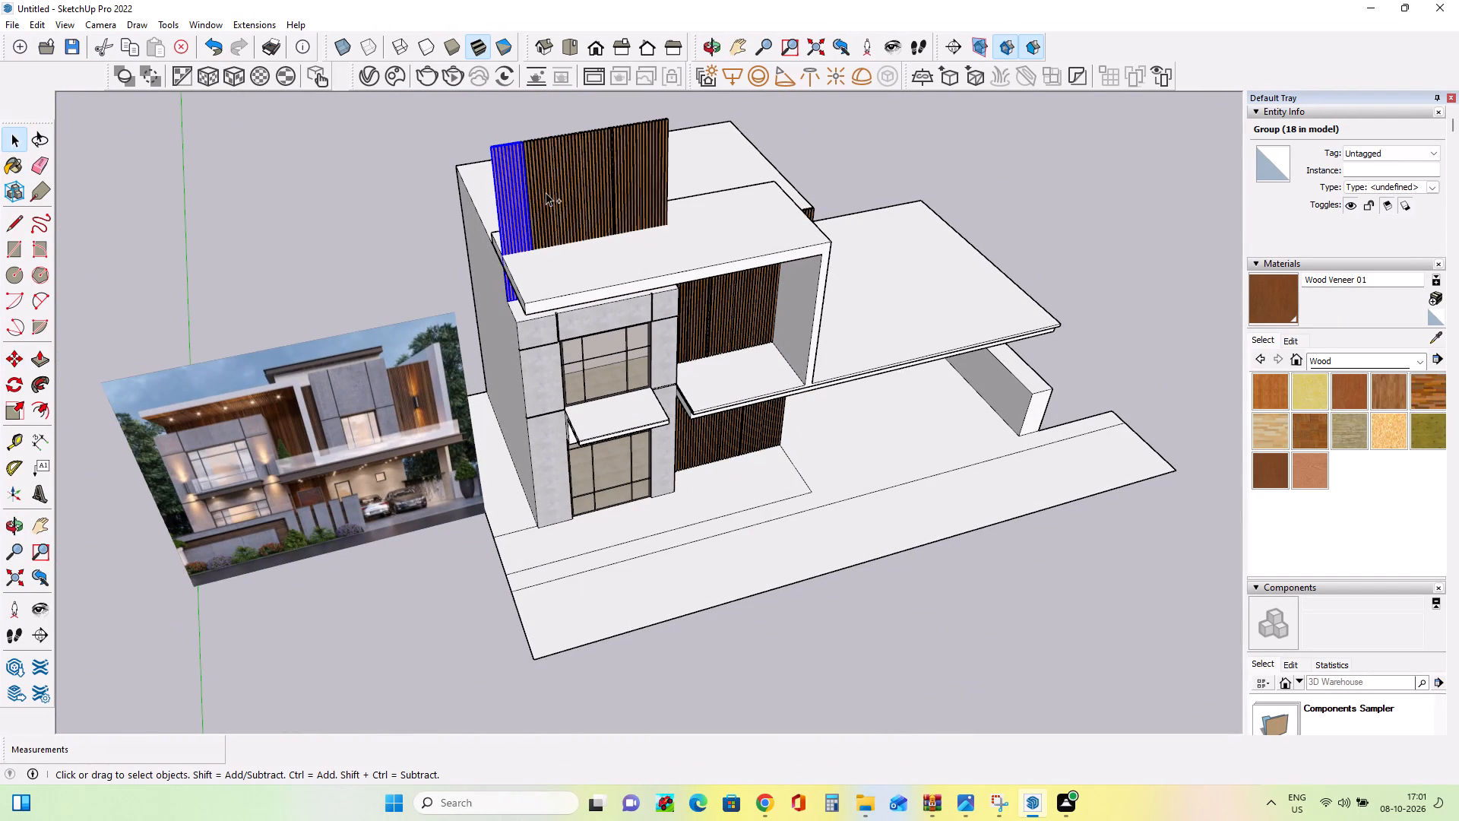
pyautogui.keyDown('ctrl'); pyautogui.click(546, 192); pyautogui.keyUp('ctrl')
pyautogui.keyDown('ctrl'); pyautogui.click(571, 189); pyautogui.keyUp('ctrl')
pyautogui.keyDown('ctrl'); pyautogui.click(594, 189); pyautogui.keyUp('ctrl')
pyautogui.keyDown('ctrl'); pyautogui.click(624, 193); pyautogui.keyUp('ctrl')
pyautogui.keyDown('ctrl'); pyautogui.click(666, 189); pyautogui.keyUp('ctrl')
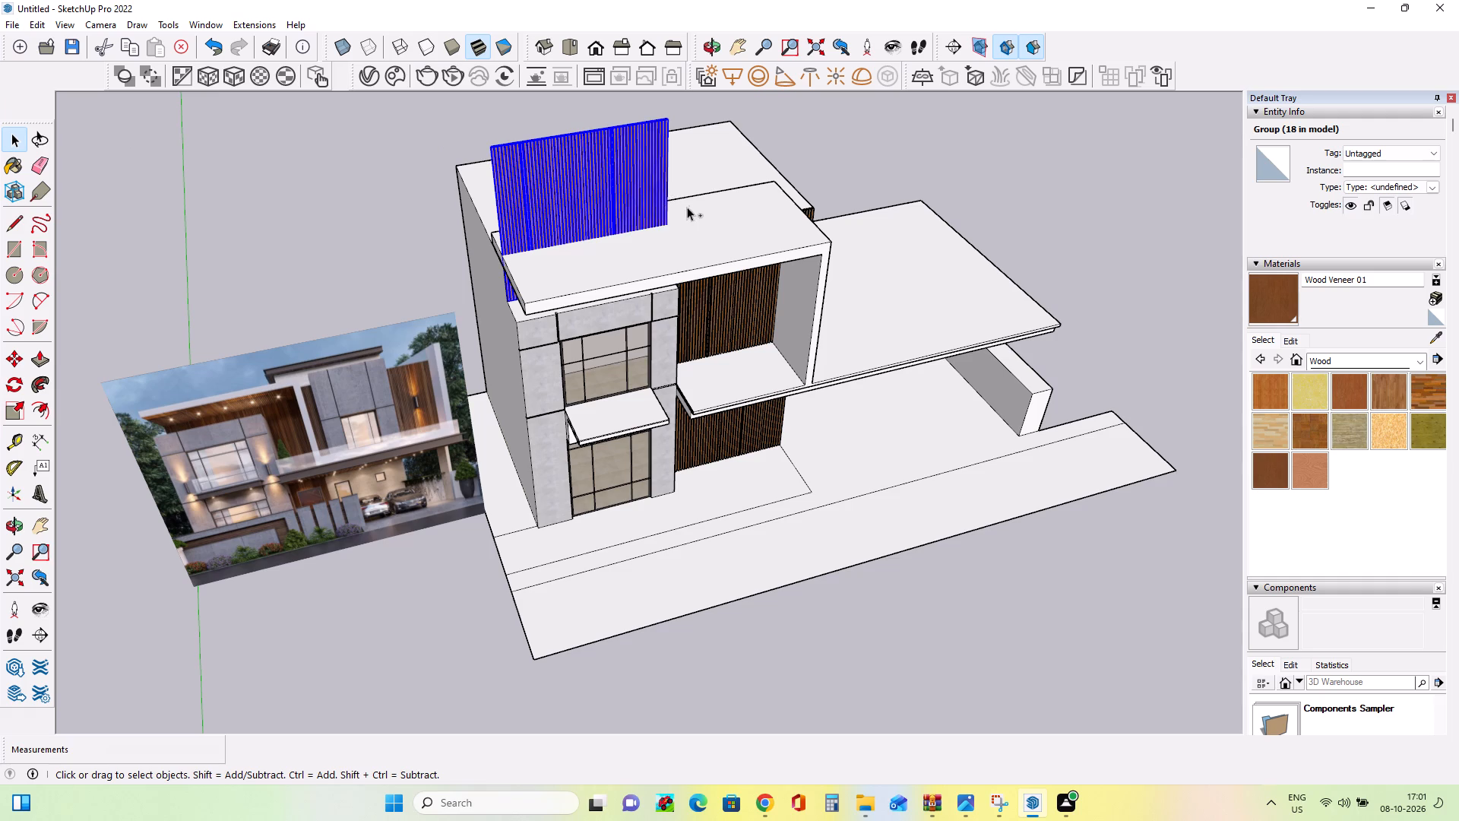
pyautogui.keyDown('ctrl'); pyautogui.moveTo(692, 218); pyautogui.dragTo(714, 306, button='middle'); pyautogui.keyUp('ctrl')
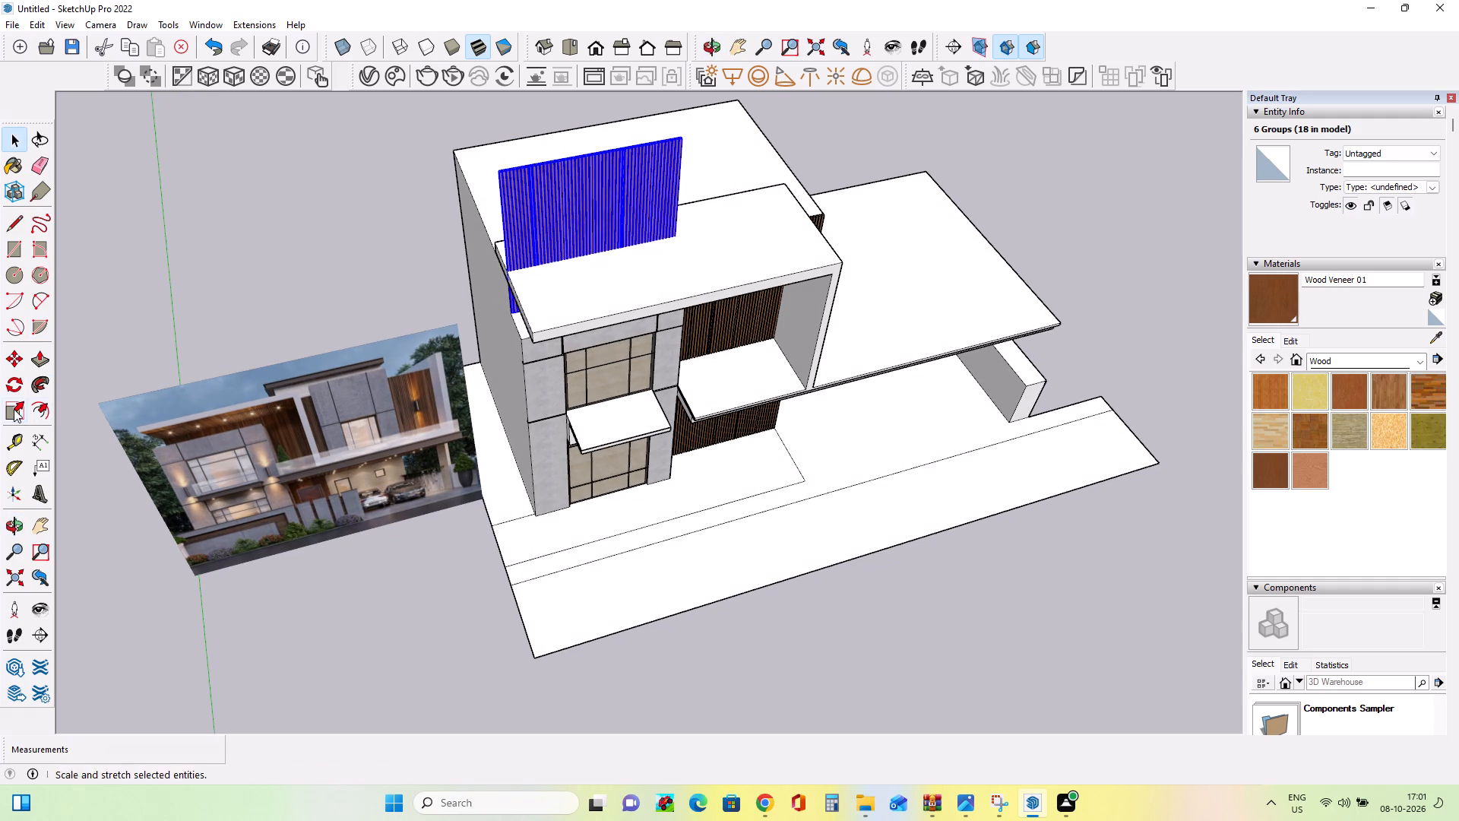
pyautogui.keyDown('ctrl'); pyautogui.click(13, 409); pyautogui.keyUp('ctrl')
pyautogui.scroll(11, 527, 142)
pyautogui.moveTo(696, 160); pyautogui.dragTo(711, 224, button='middle')
pyautogui.scroll(1, 707, 223)
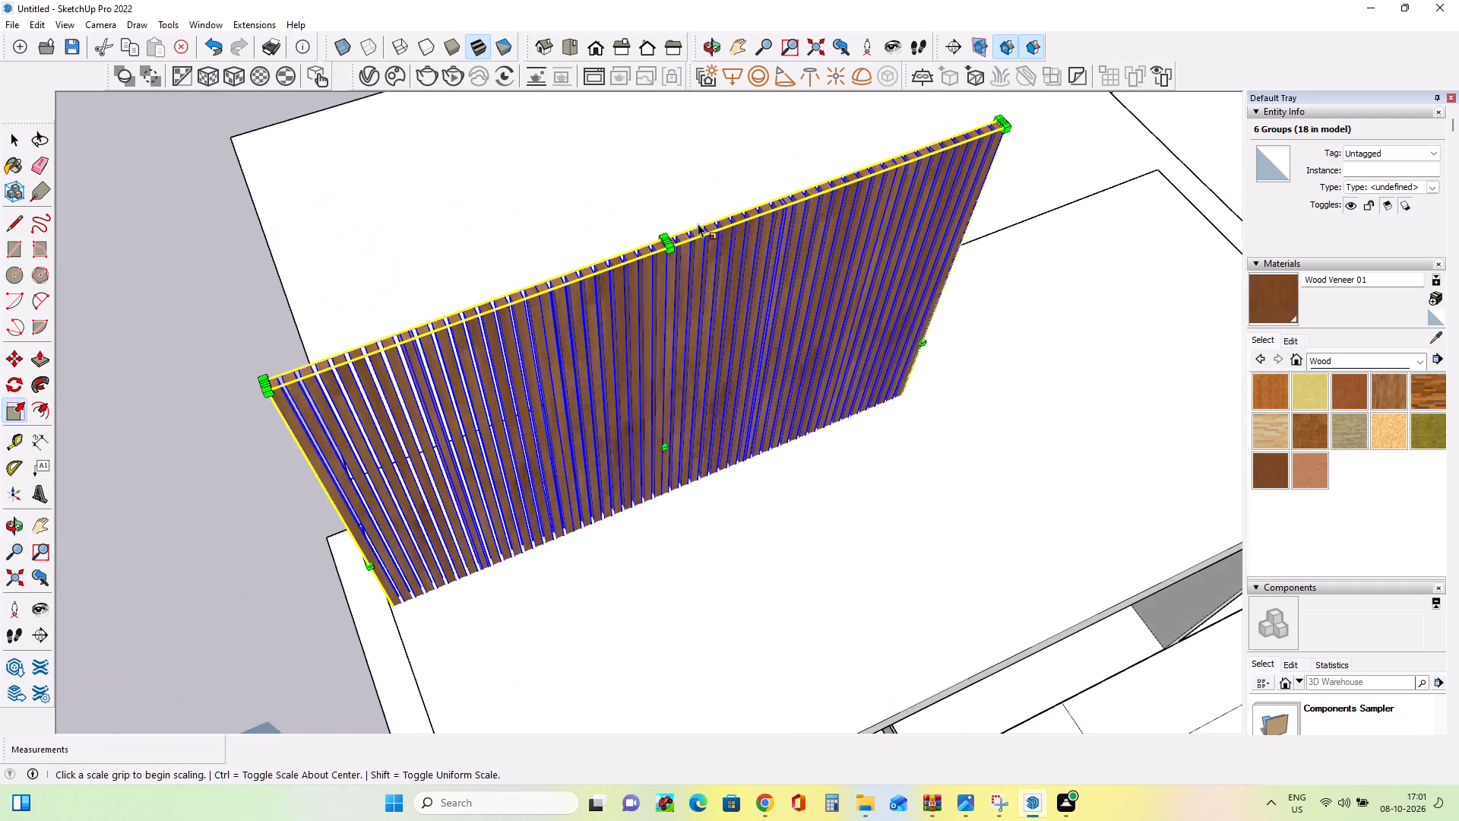
pyautogui.scroll(4, 665, 238)
pyautogui.click(664, 246)
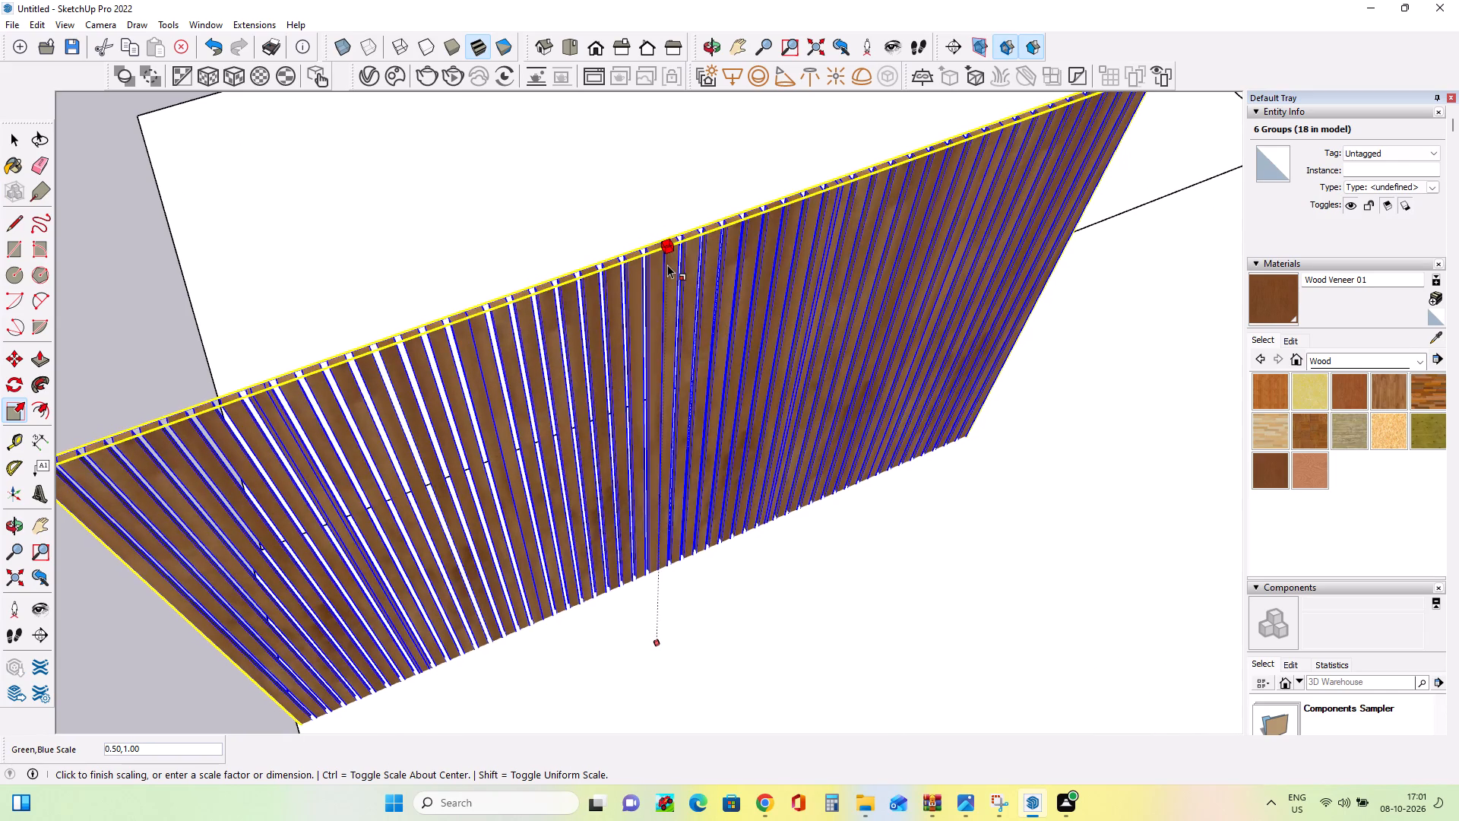
pyautogui.press('Escape')
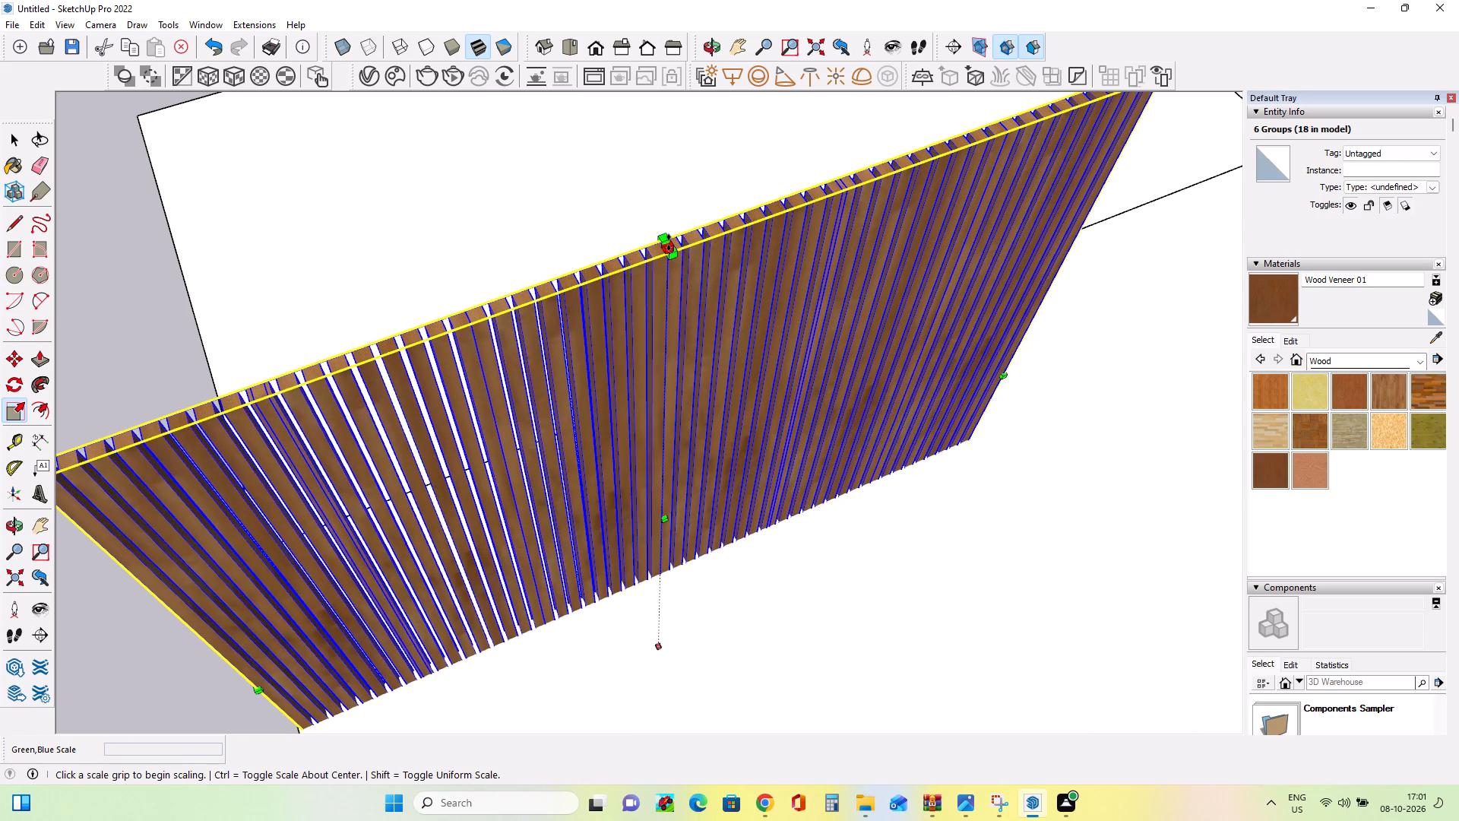
pyautogui.click(668, 242)
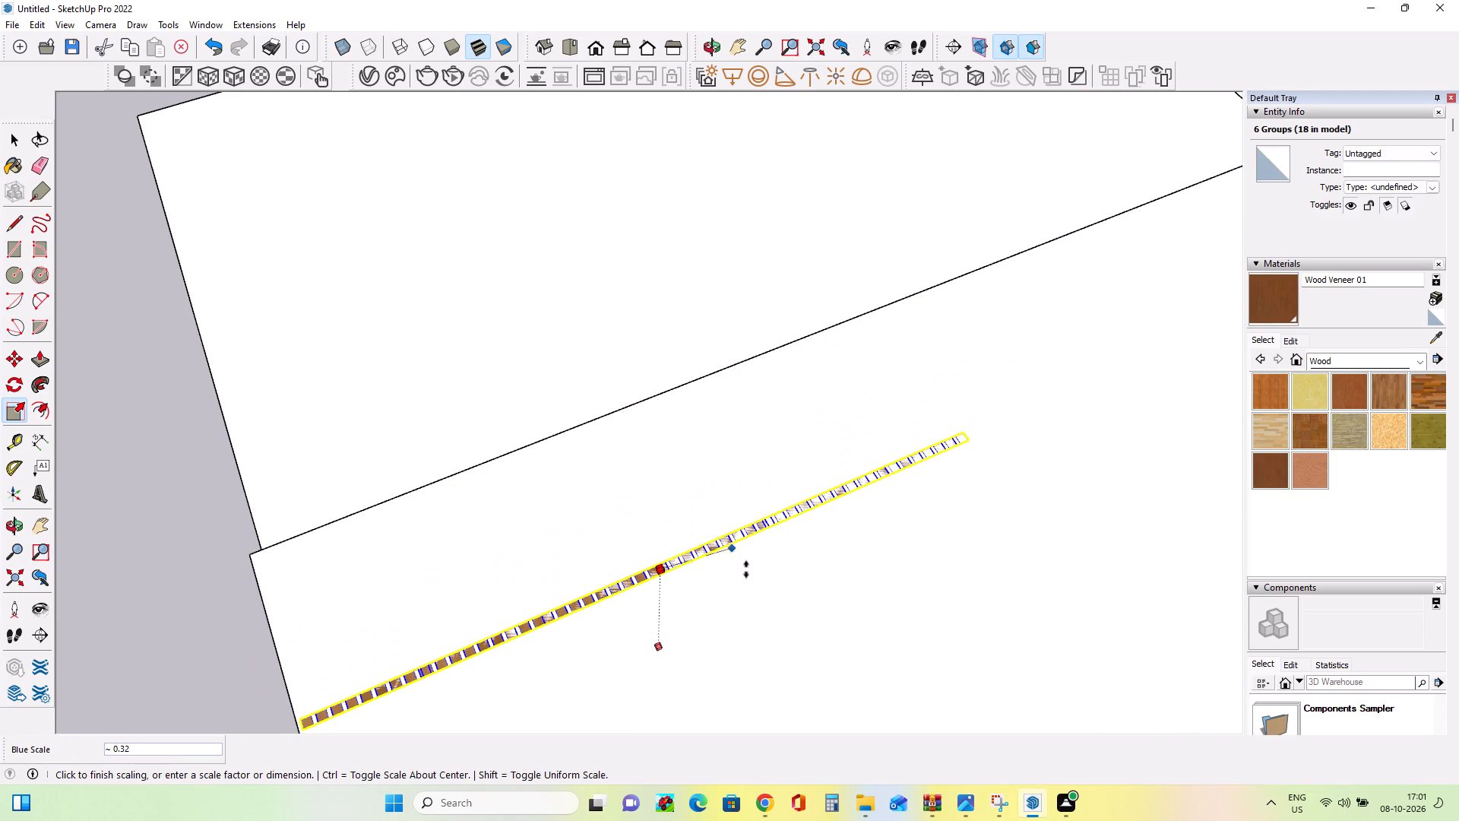
pyautogui.moveTo(735, 601); pyautogui.dragTo(717, 603, button='middle')
pyautogui.moveTo(693, 588); pyautogui.dragTo(685, 581, button='middle')
pyautogui.moveTo(669, 556); pyautogui.dragTo(664, 545, button='middle')
pyautogui.moveTo(658, 526); pyautogui.dragTo(653, 503, button='middle')
pyautogui.moveTo(642, 468); pyautogui.dragTo(637, 448, button='middle')
pyautogui.moveTo(629, 423); pyautogui.dragTo(563, 96, button='middle')
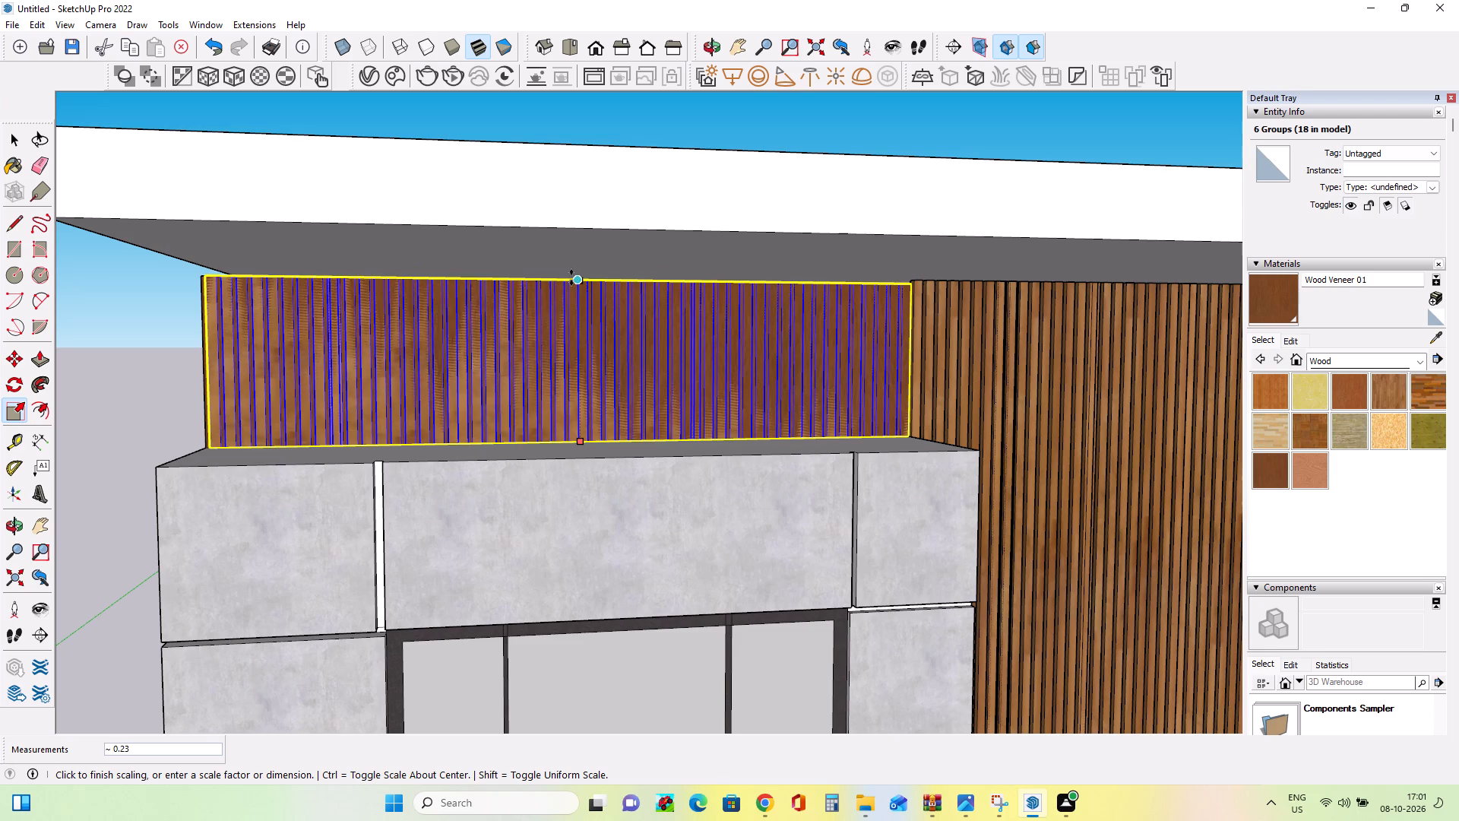
pyautogui.click(571, 277)
# Move the six shortened slat groups about 4 1/4" so their bottom corner meets the endpoint at the wood band's free end.
pyautogui.moveTo(643, 315); pyautogui.dragTo(631, 373, button='middle')
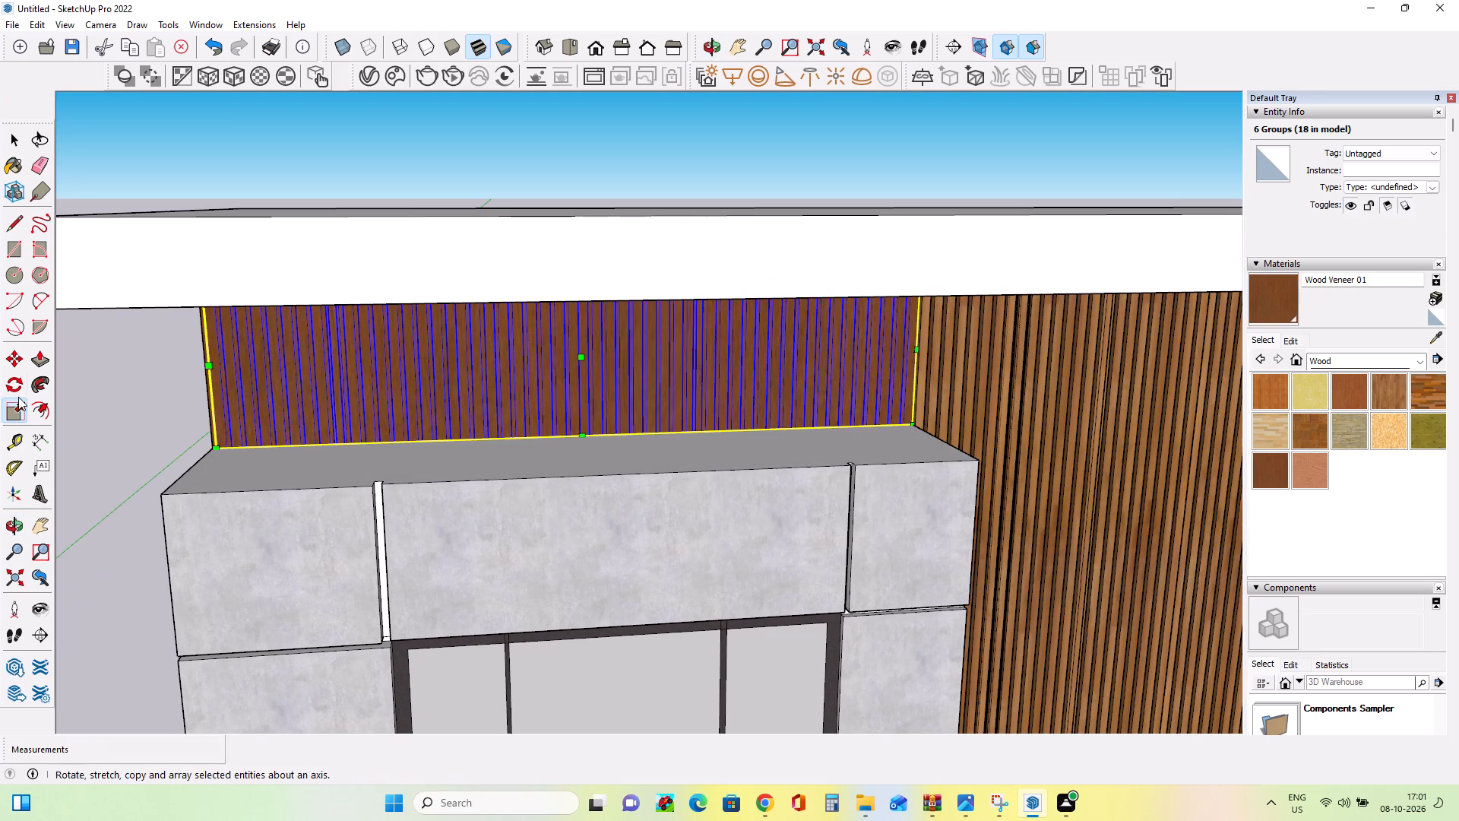
pyautogui.click(21, 365)
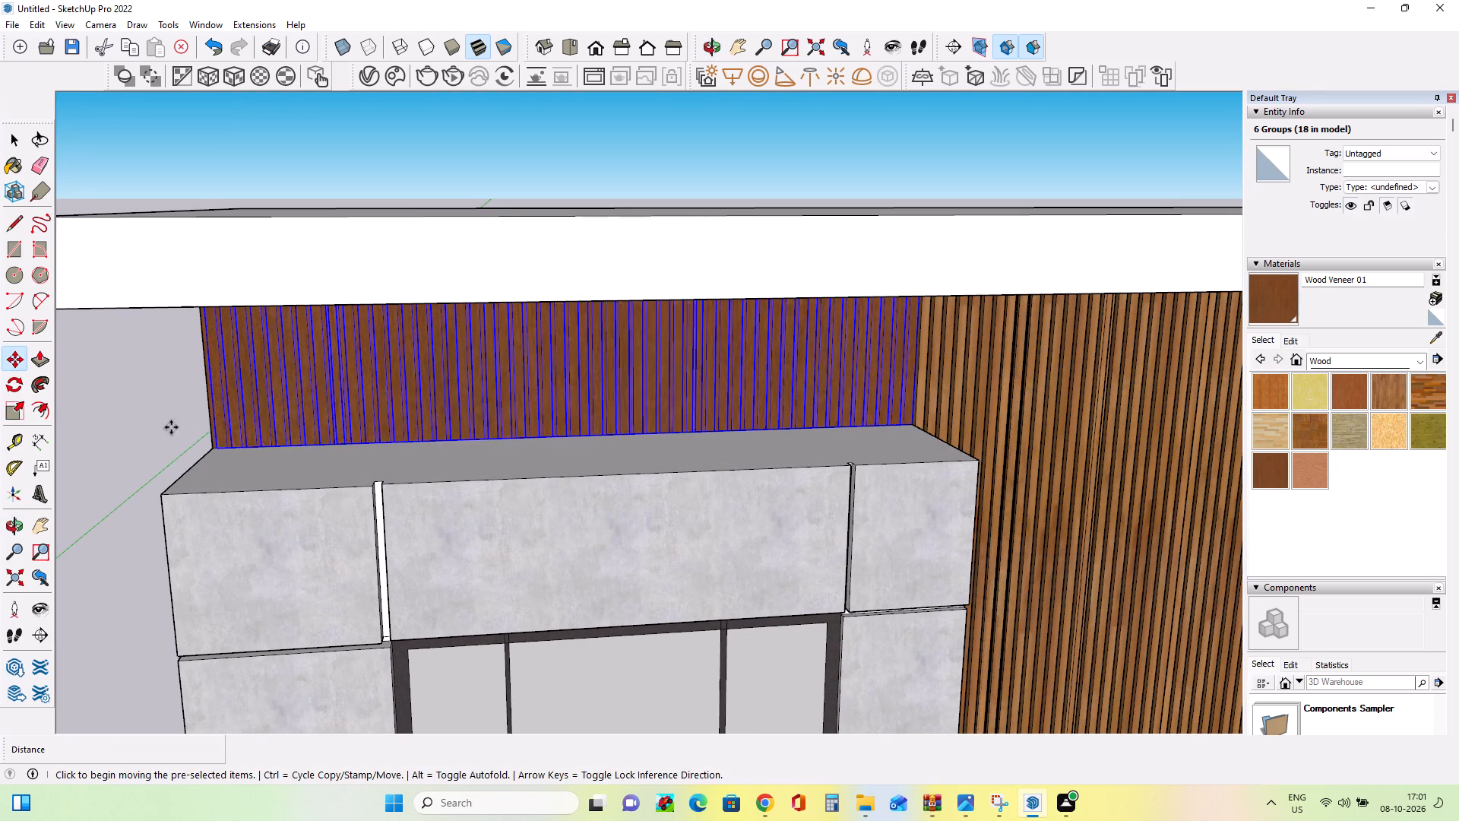
pyautogui.click(217, 443)
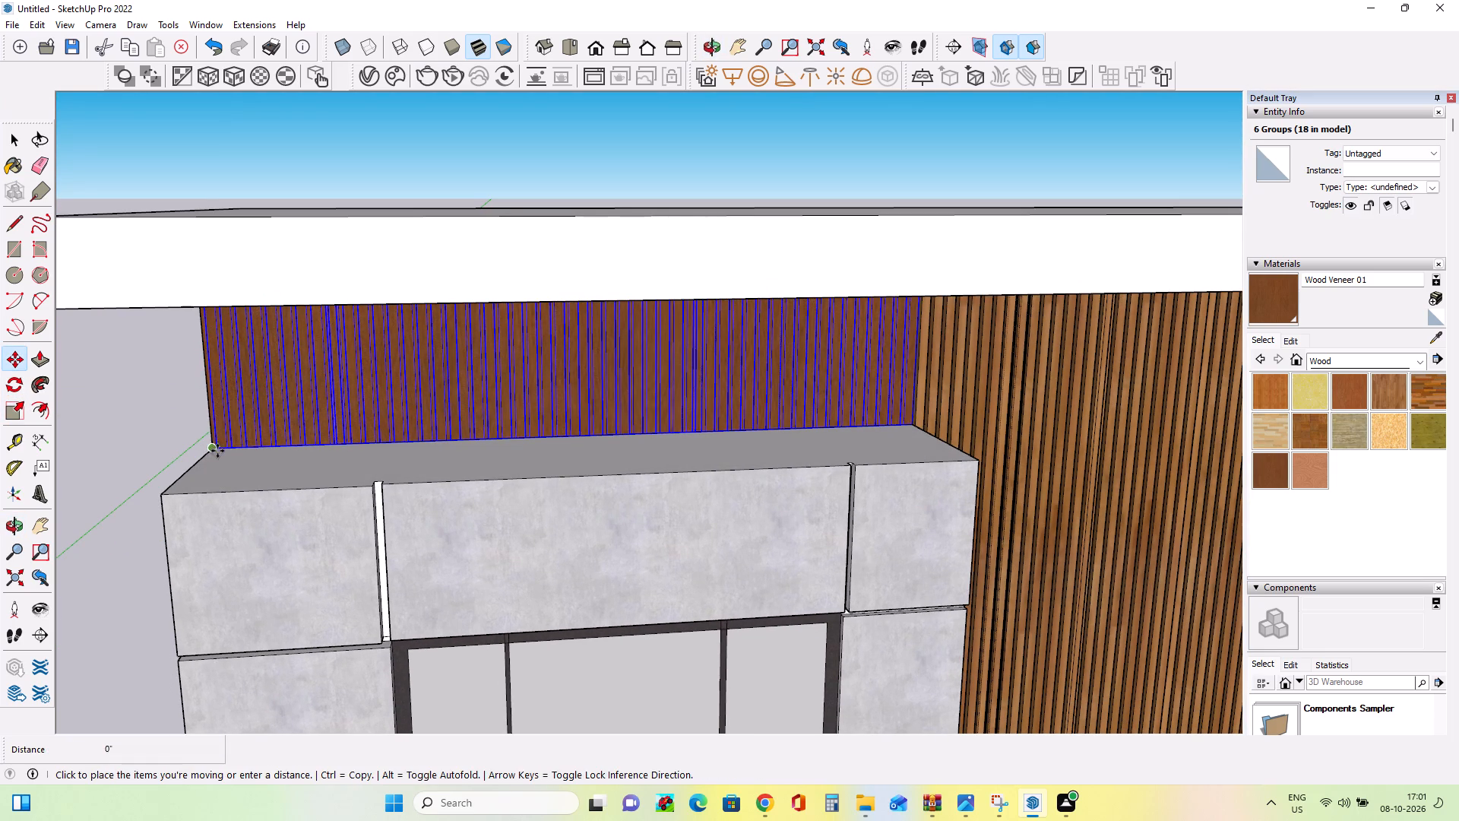
pyautogui.click(219, 449)
pyautogui.scroll(3, 214, 458)
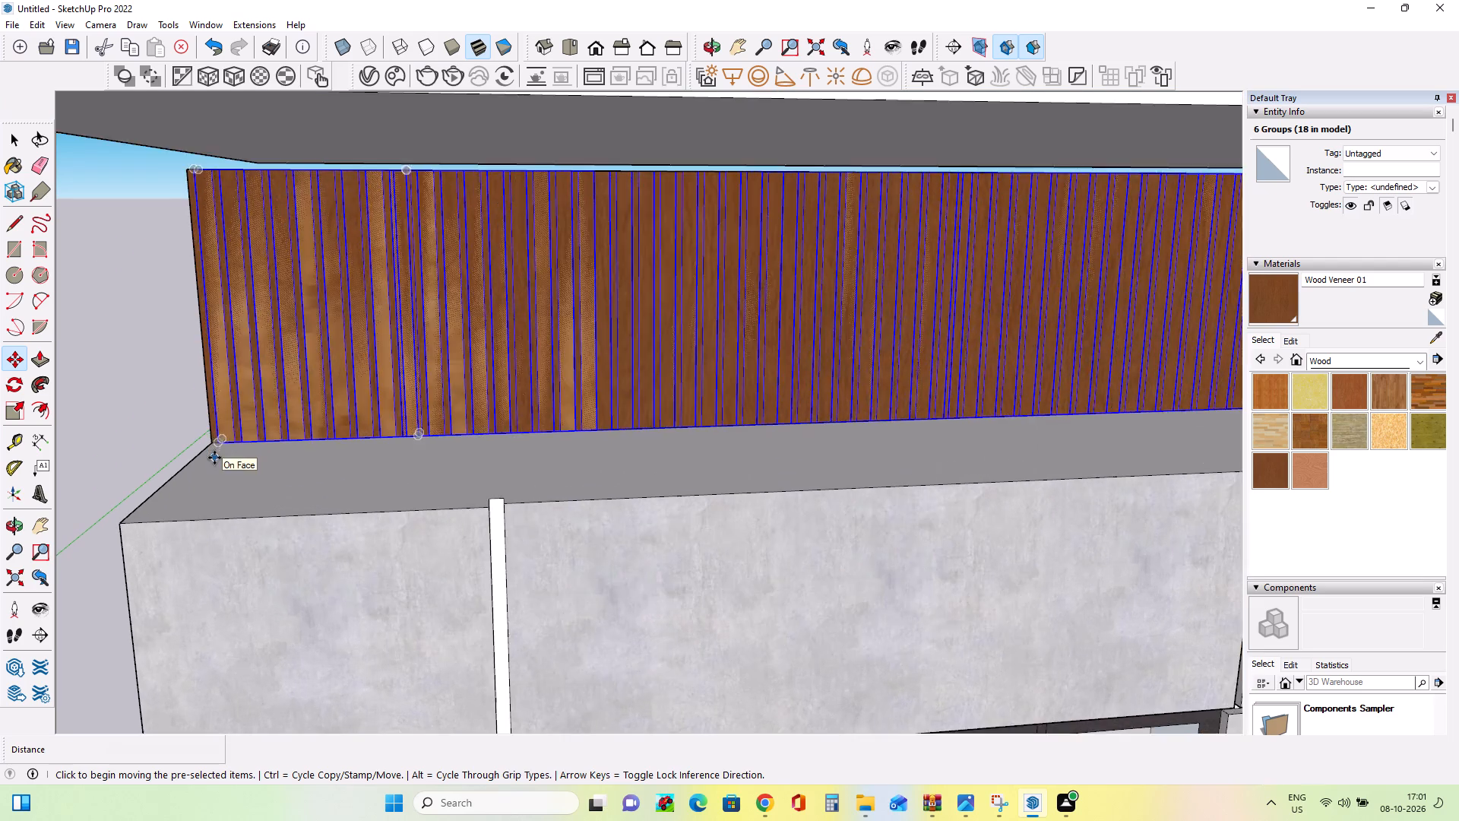
pyautogui.scroll(7, 214, 458)
pyautogui.click(226, 431)
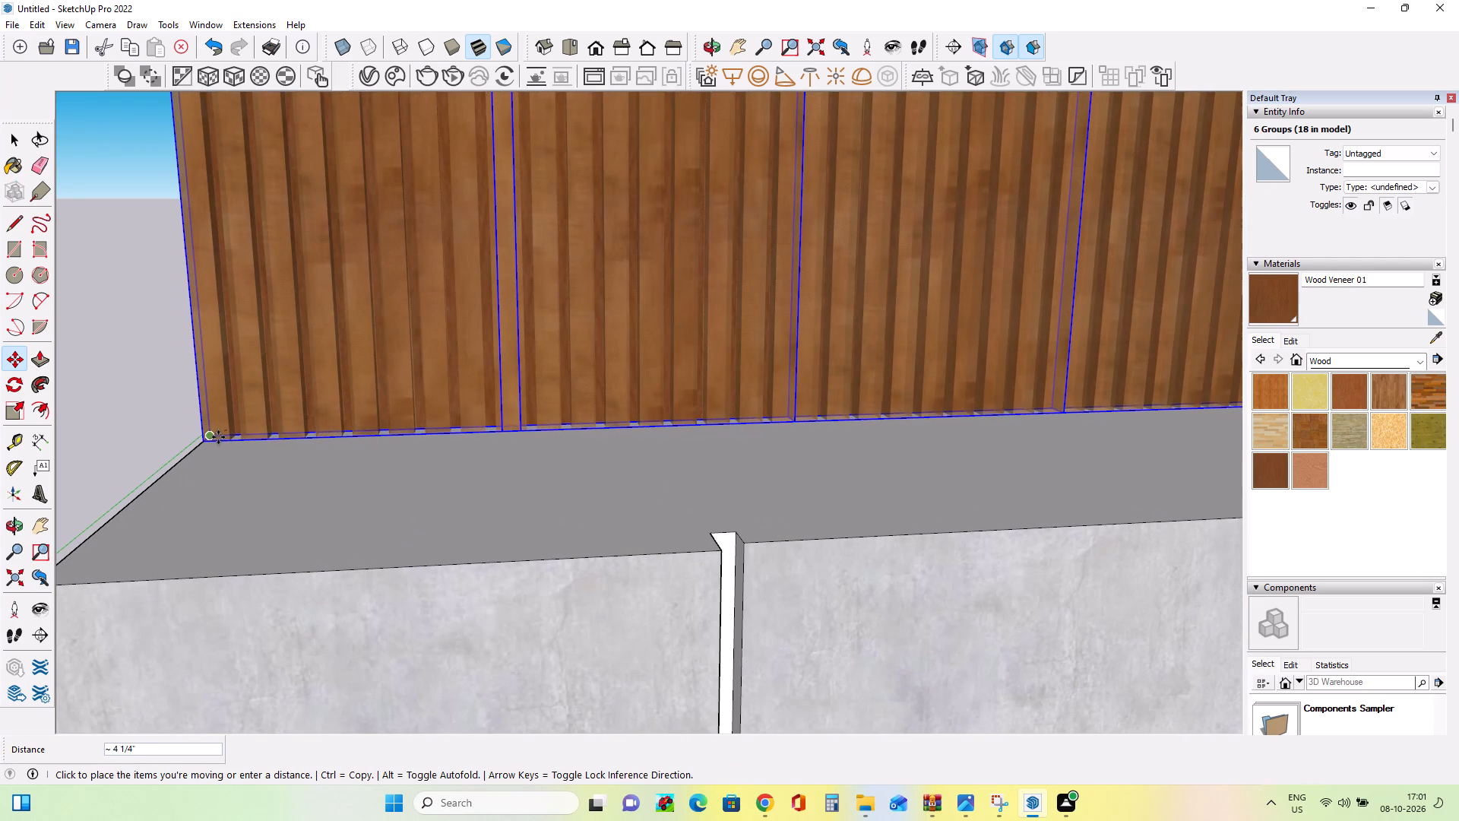
pyautogui.scroll(-13, 218, 437)
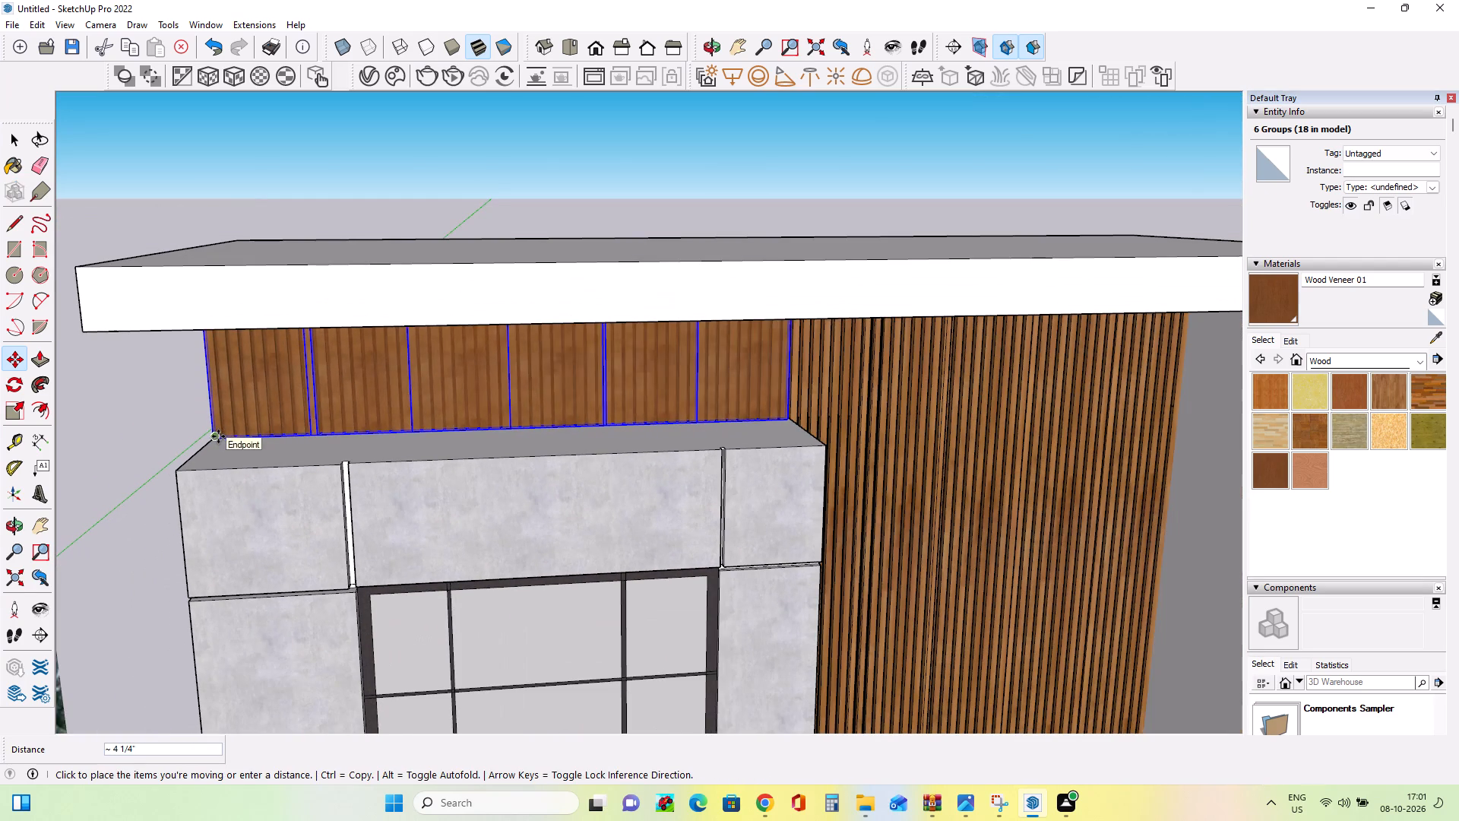
pyautogui.click(218, 435)
pyautogui.click(17, 134)
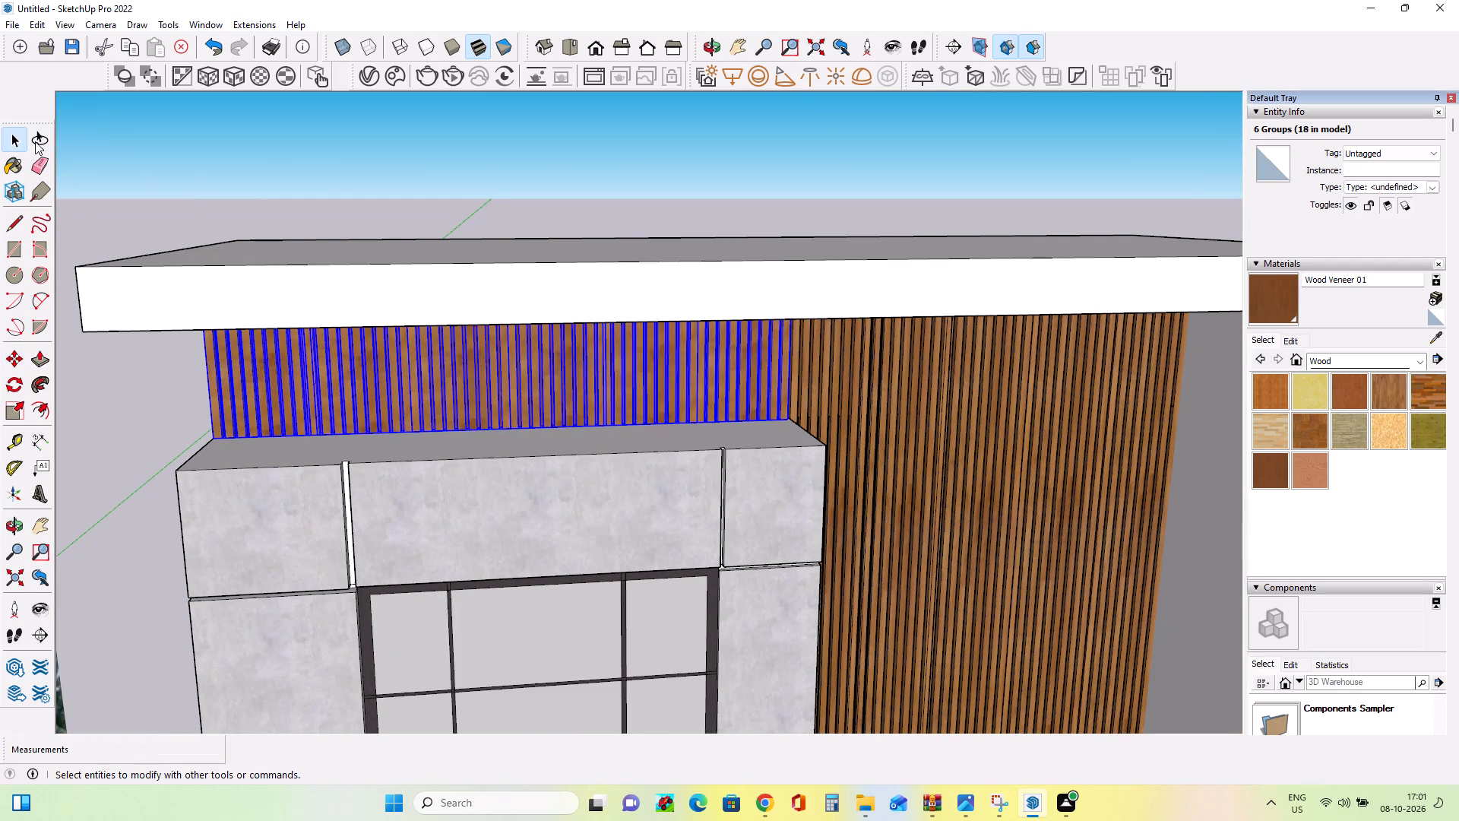
pyautogui.click(147, 175)
# Examine the slatted band, roof, upper floor and carport from several angles against the reference image.
pyautogui.moveTo(511, 328); pyautogui.dragTo(481, 231, button='middle')
pyautogui.scroll(-8, 456, 223)
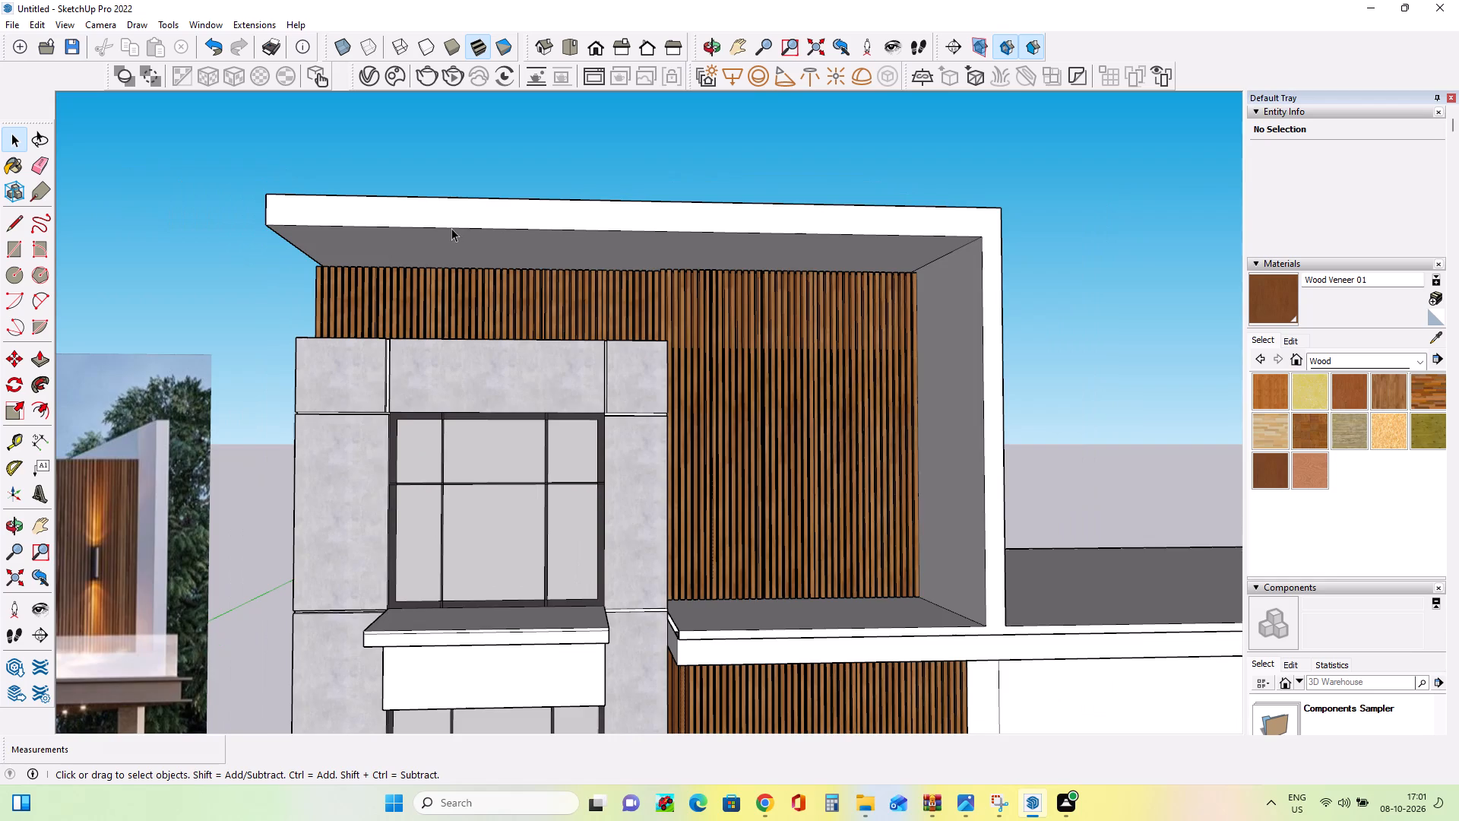
pyautogui.scroll(-3, 451, 232)
pyautogui.moveTo(528, 330); pyautogui.dragTo(579, 181, button='middle')
pyautogui.scroll(5, 494, 281)
pyautogui.moveTo(494, 281); pyautogui.dragTo(515, 370, button='middle')
pyautogui.scroll(-7, 352, 271)
pyautogui.scroll(-4, 455, 295)
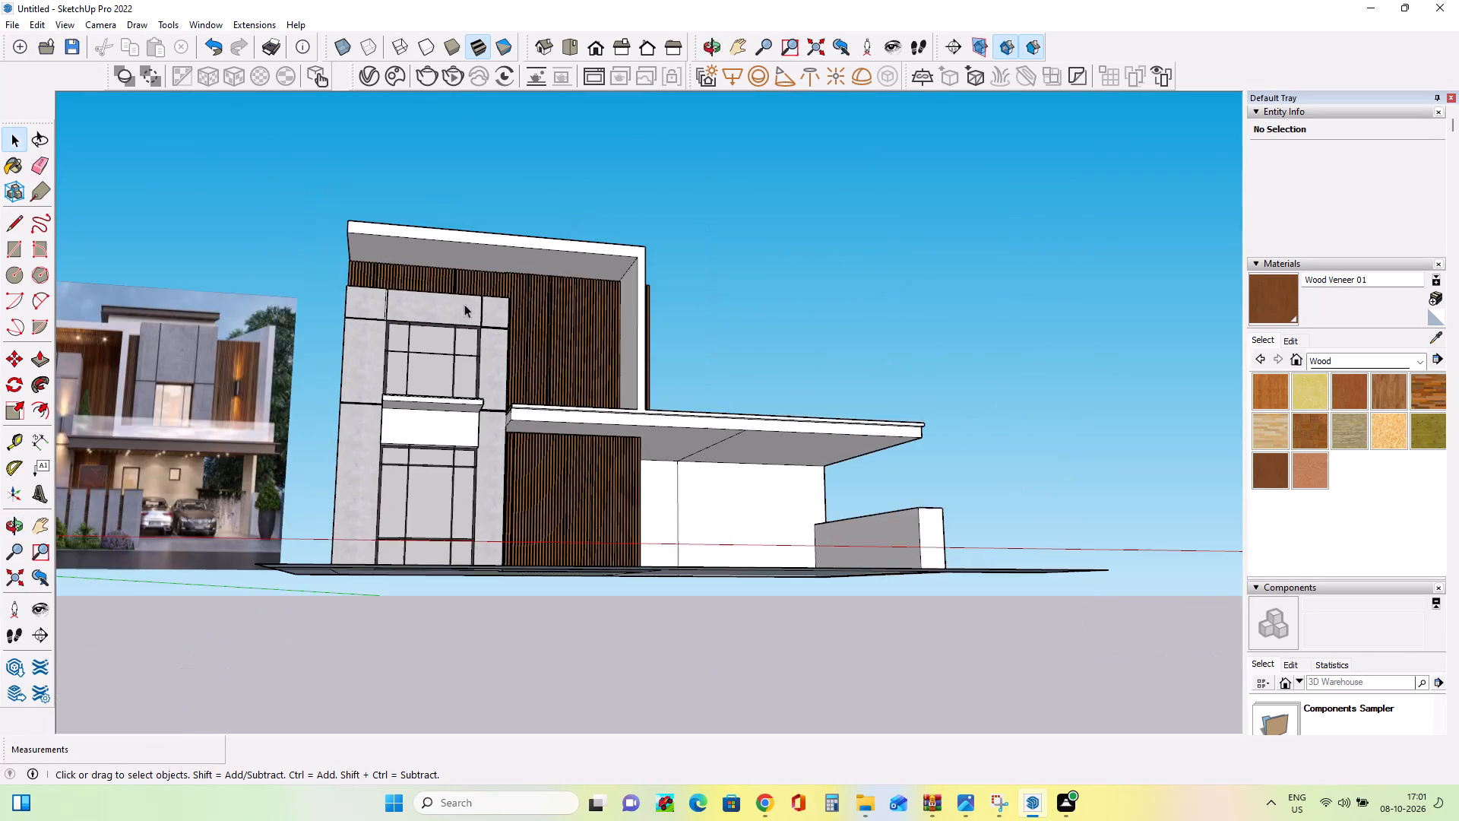
pyautogui.scroll(-1, 464, 304)
pyautogui.scroll(-4, 527, 311)
pyautogui.scroll(5, 364, 287)
pyautogui.scroll(5, 529, 306)
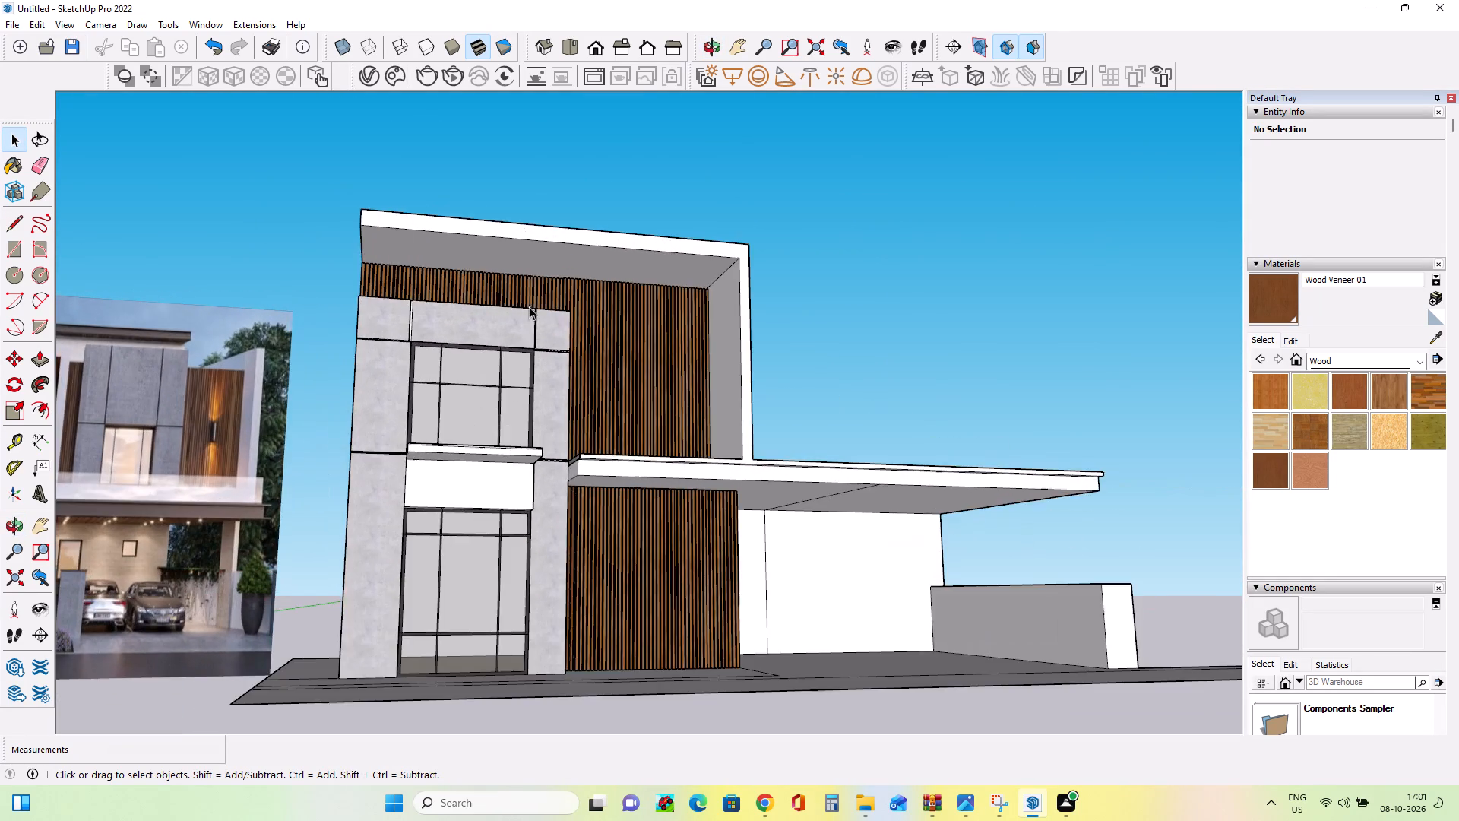
pyautogui.moveTo(522, 307); pyautogui.dragTo(444, 376, button='middle')
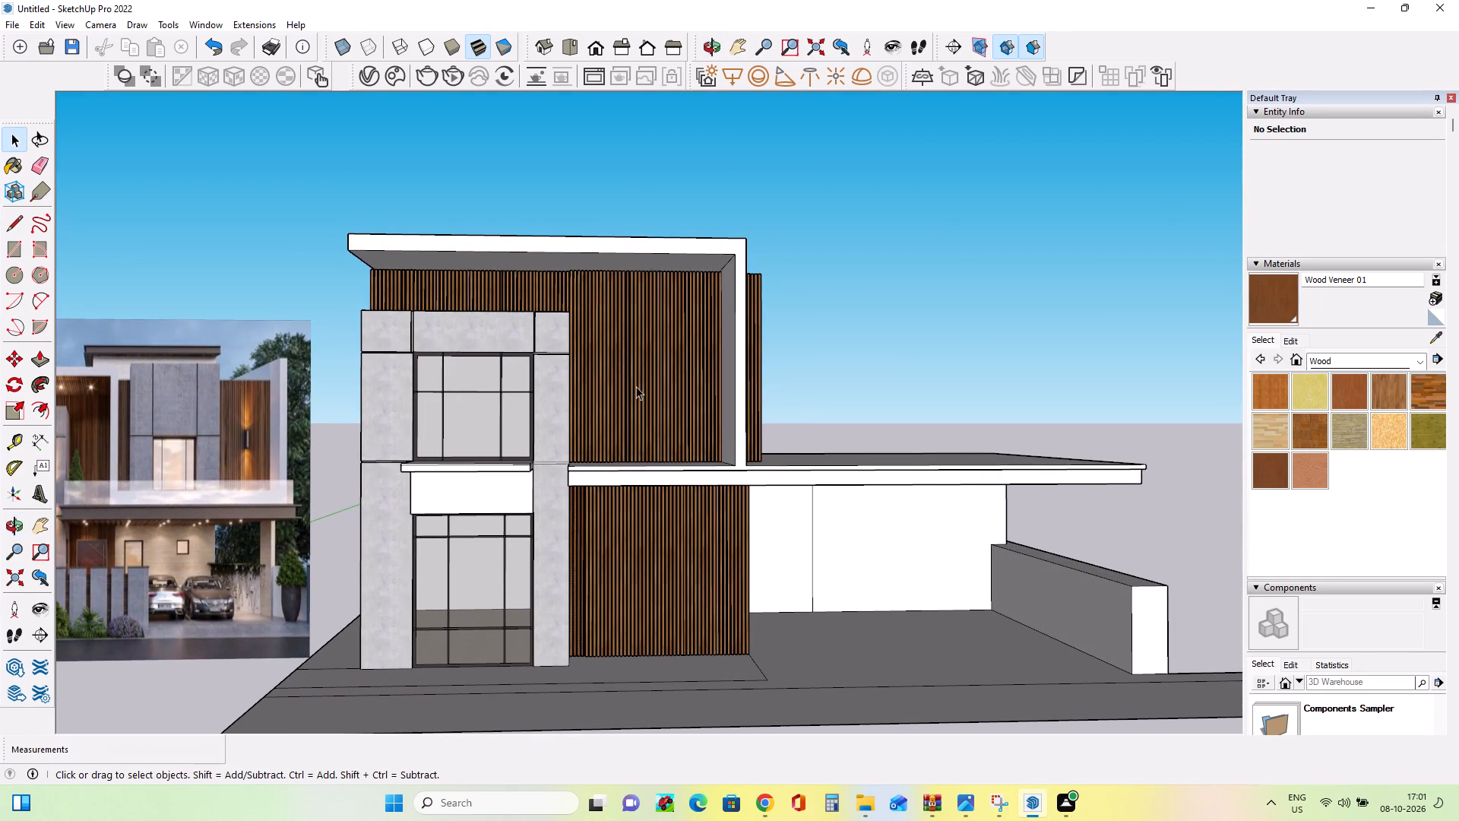
pyautogui.scroll(-1, 638, 386)
pyautogui.moveTo(650, 392); pyautogui.dragTo(629, 395, button='middle')
pyautogui.scroll(1, 632, 394)
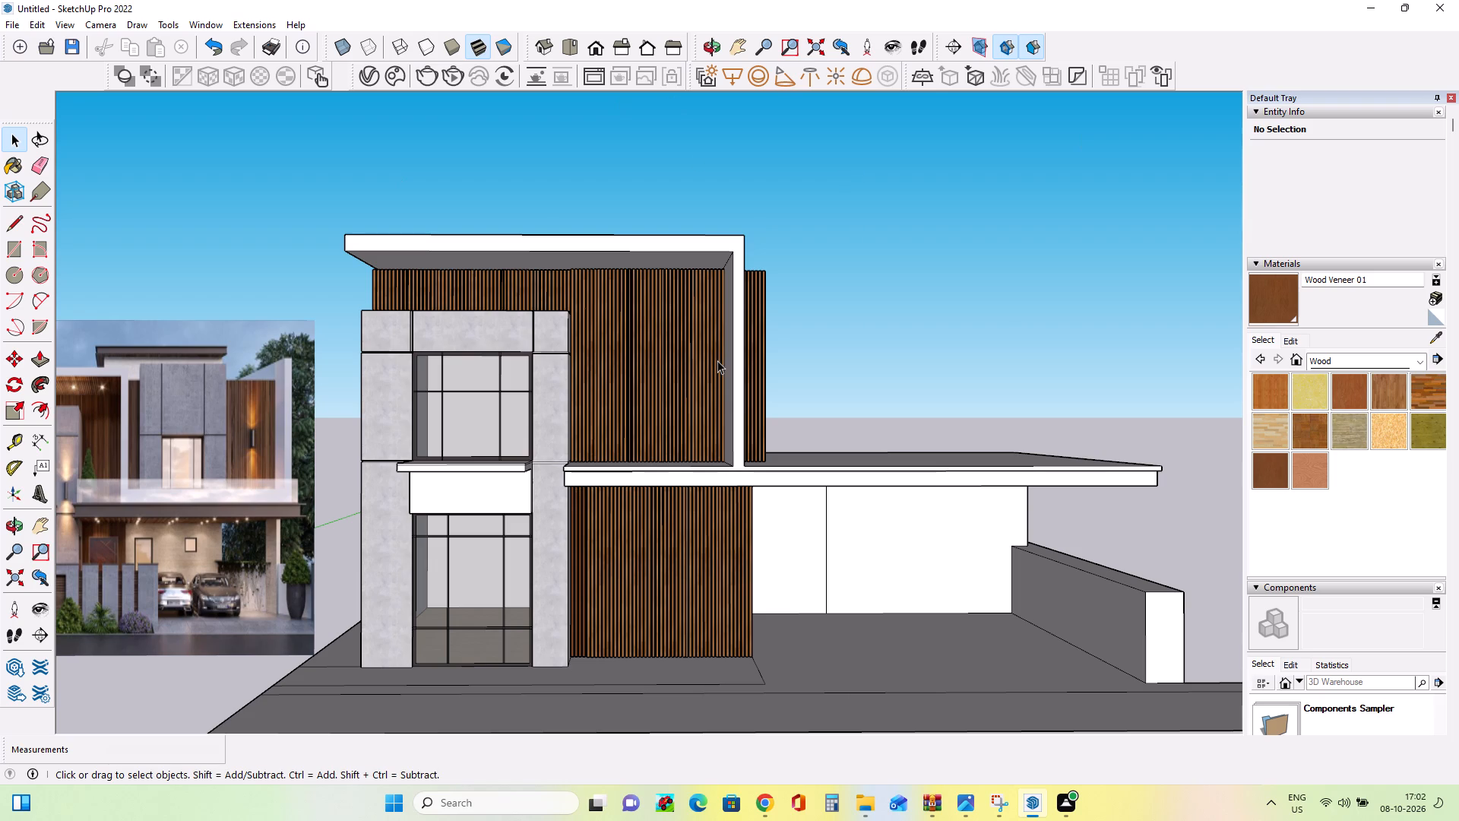
pyautogui.moveTo(728, 393); pyautogui.dragTo(742, 470, button='middle')
pyautogui.moveTo(758, 418); pyautogui.dragTo(752, 471, button='middle')
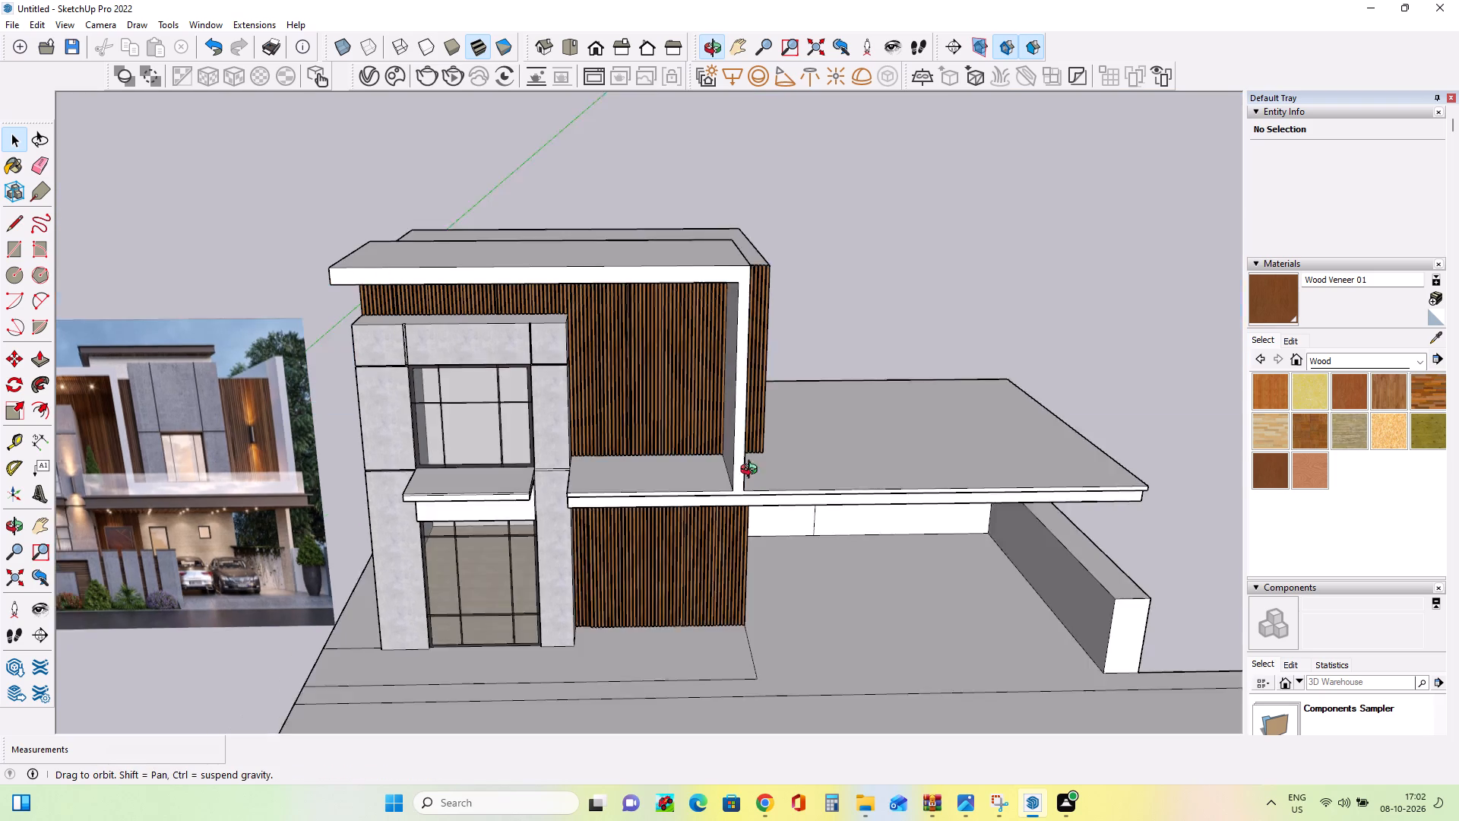
pyautogui.moveTo(752, 471); pyautogui.dragTo(752, 399, button='middle')
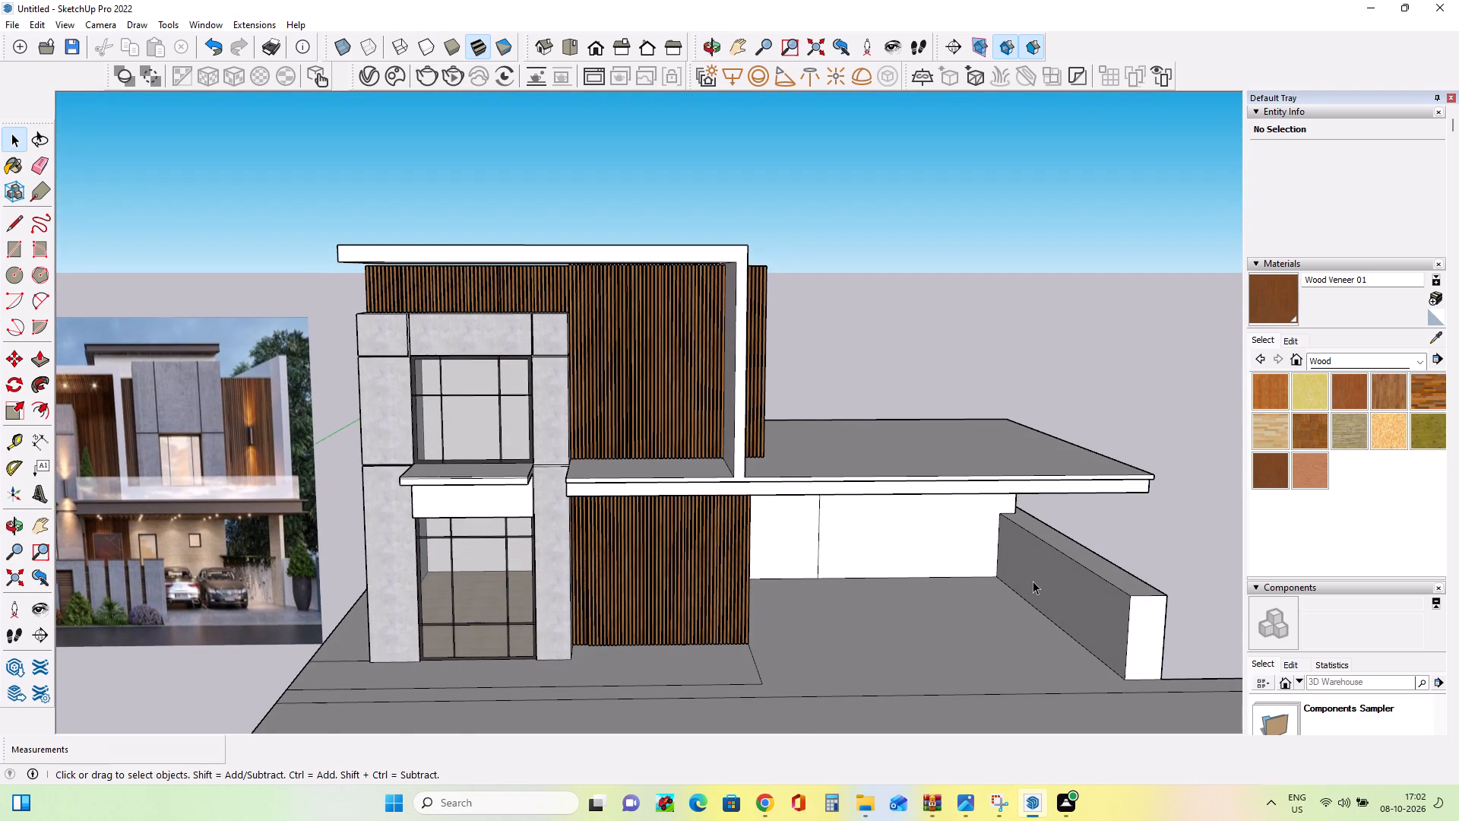
pyautogui.scroll(-1, 1033, 581)
pyautogui.moveTo(1032, 573); pyautogui.dragTo(983, 566, button='middle')
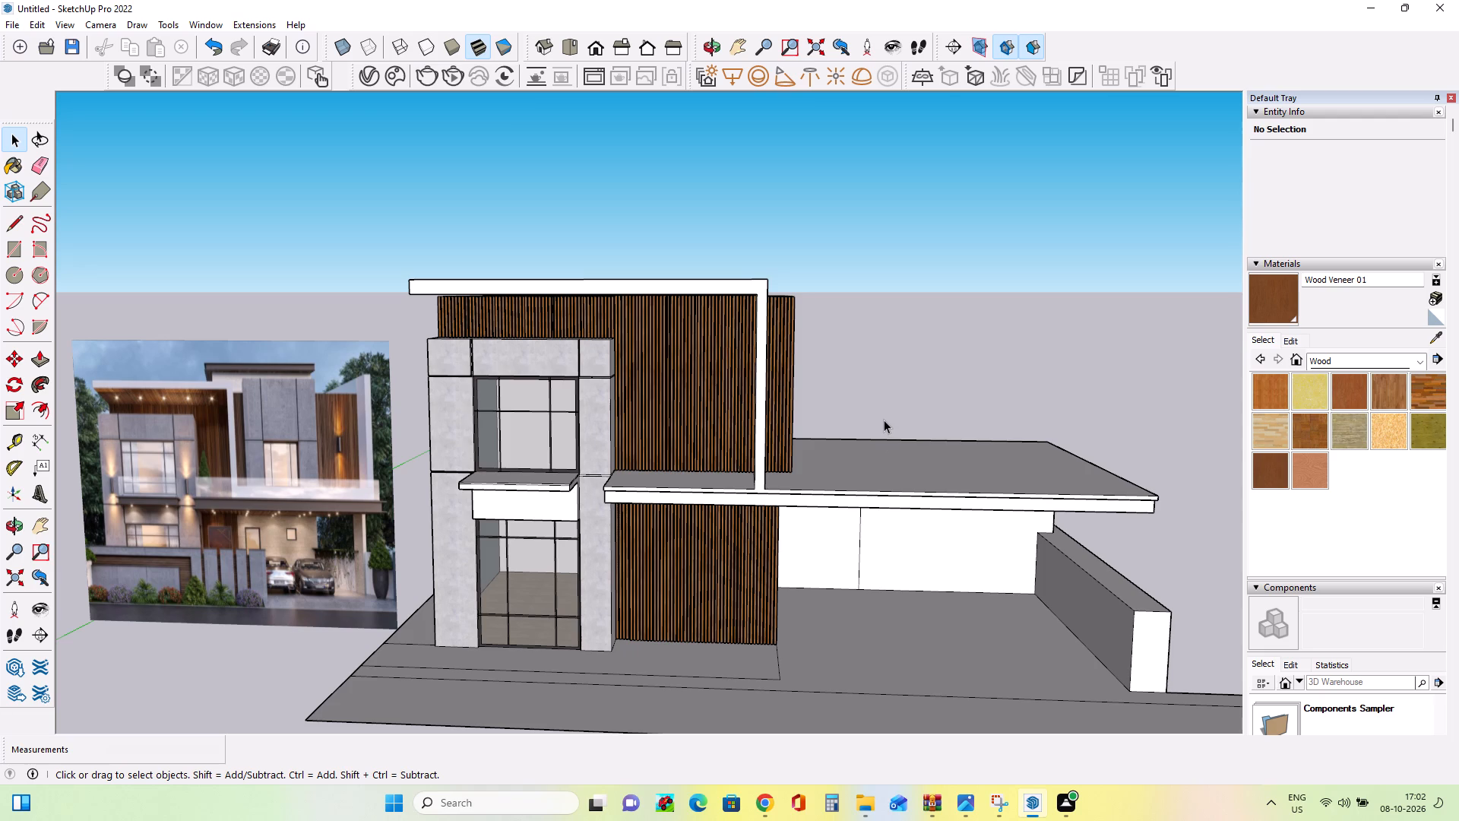
pyautogui.moveTo(884, 420); pyautogui.dragTo(839, 412, button='middle')
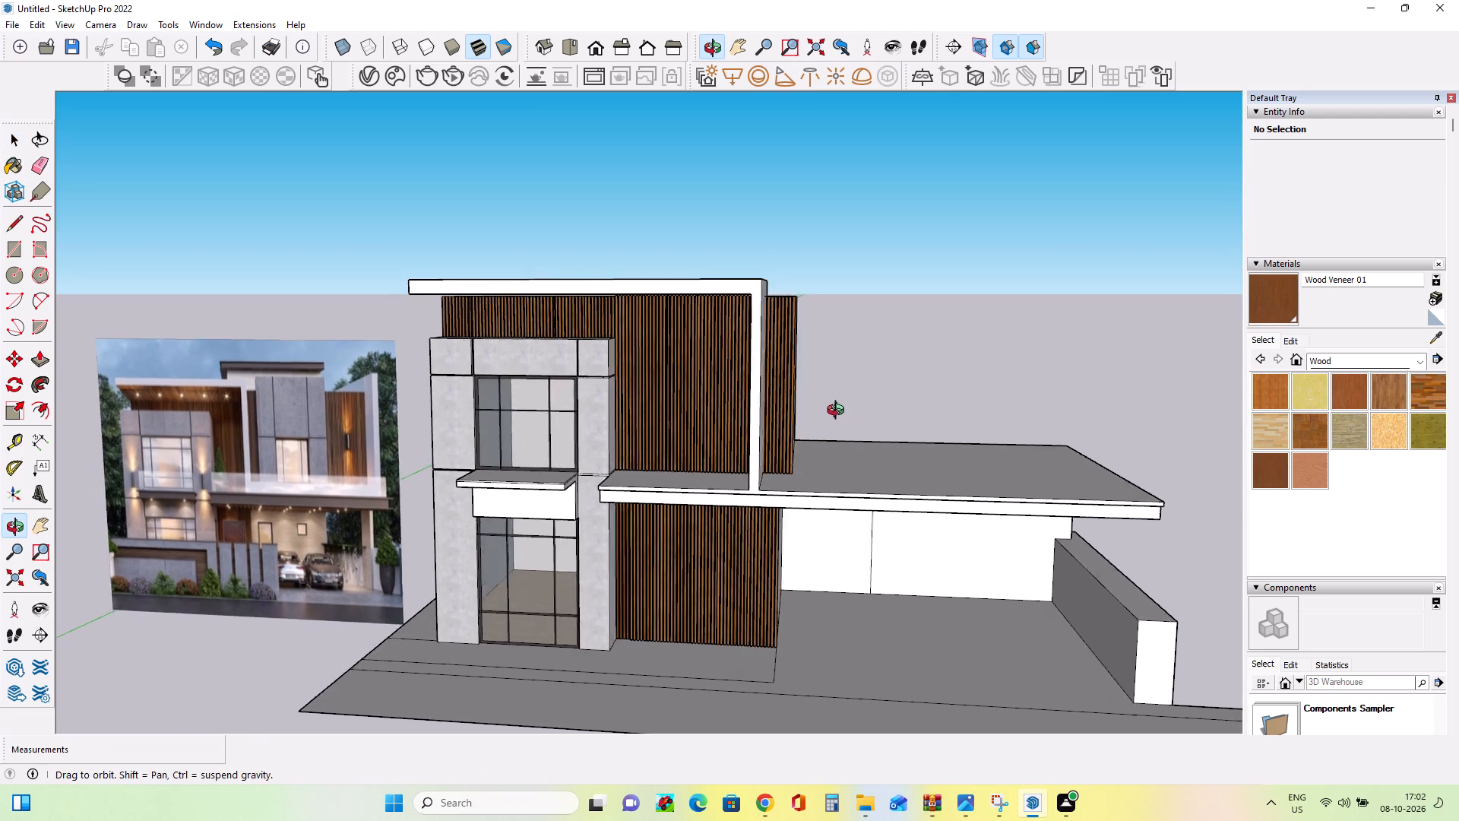
pyautogui.moveTo(839, 412); pyautogui.dragTo(764, 406, button='middle')
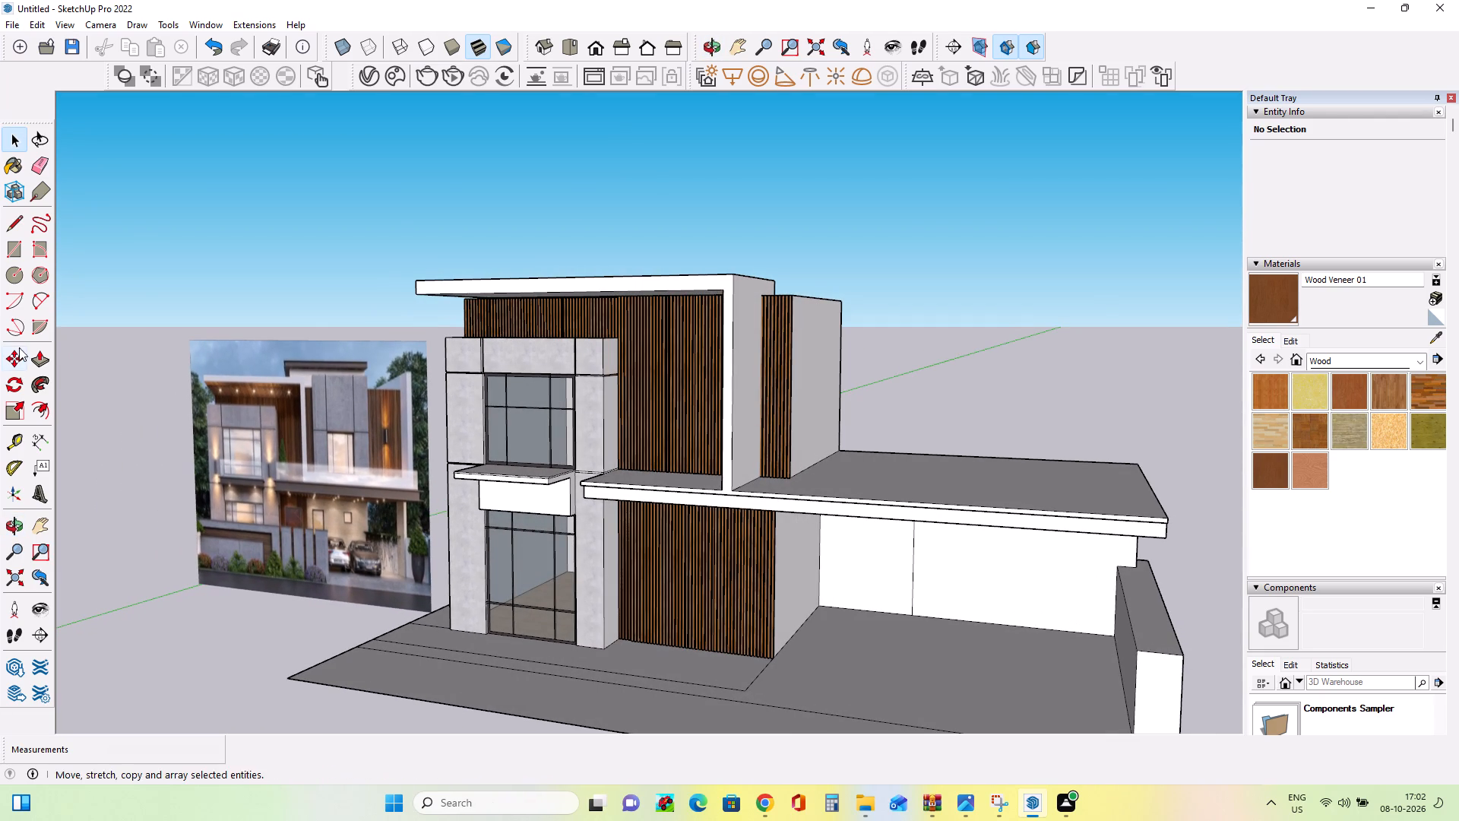
# Push the ground-floor side wall facing the carport inward 3' 5/8" with Push/Pull.
pyautogui.click(33, 360)
pyautogui.click(810, 588)
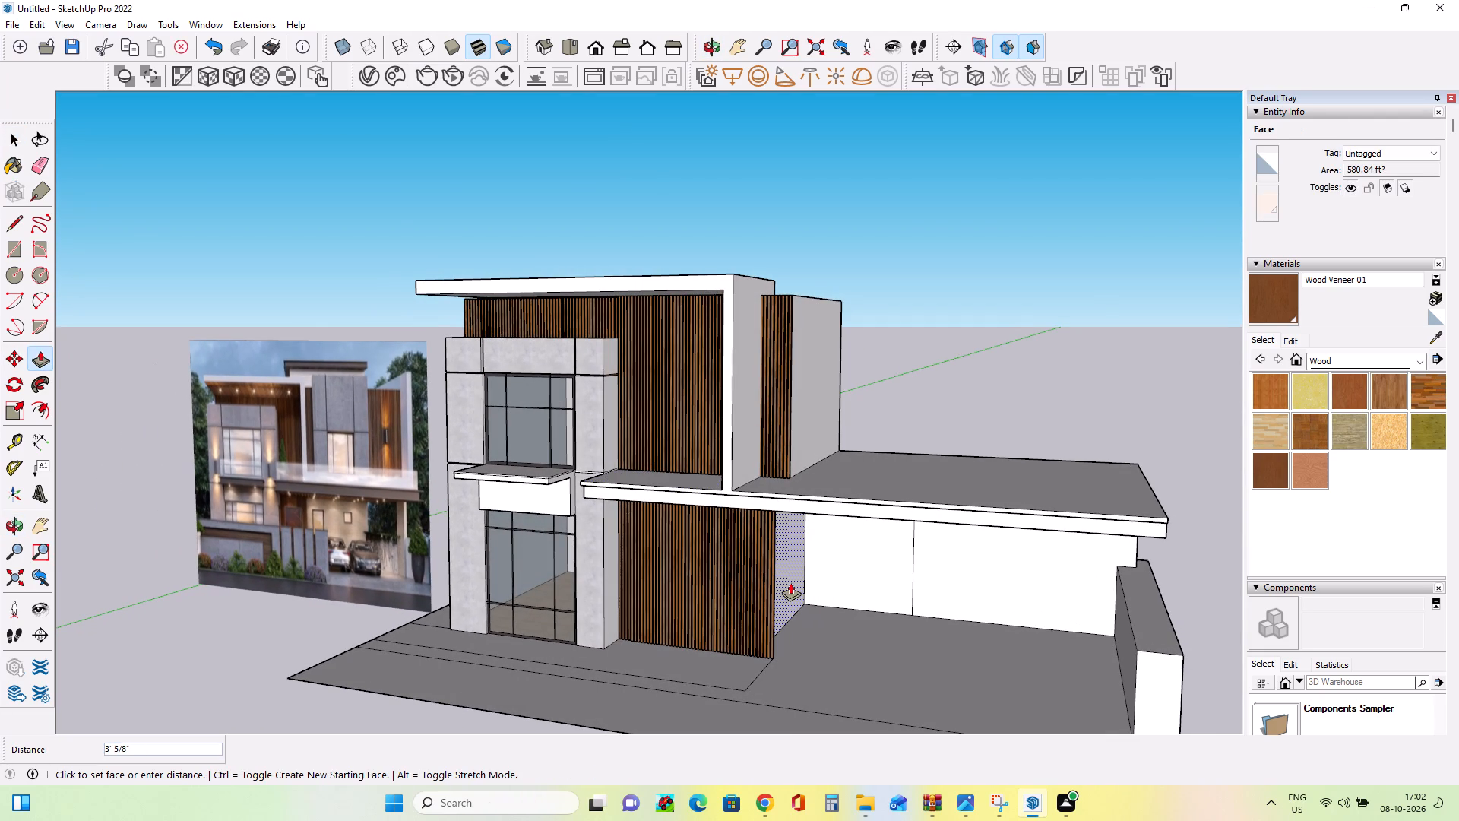
pyautogui.click(790, 582)
# Delete the end slat group on the ground-floor wood wall that overhangs the shortened wall beside the carport.
pyautogui.moveTo(845, 598); pyautogui.dragTo(696, 582, button='middle')
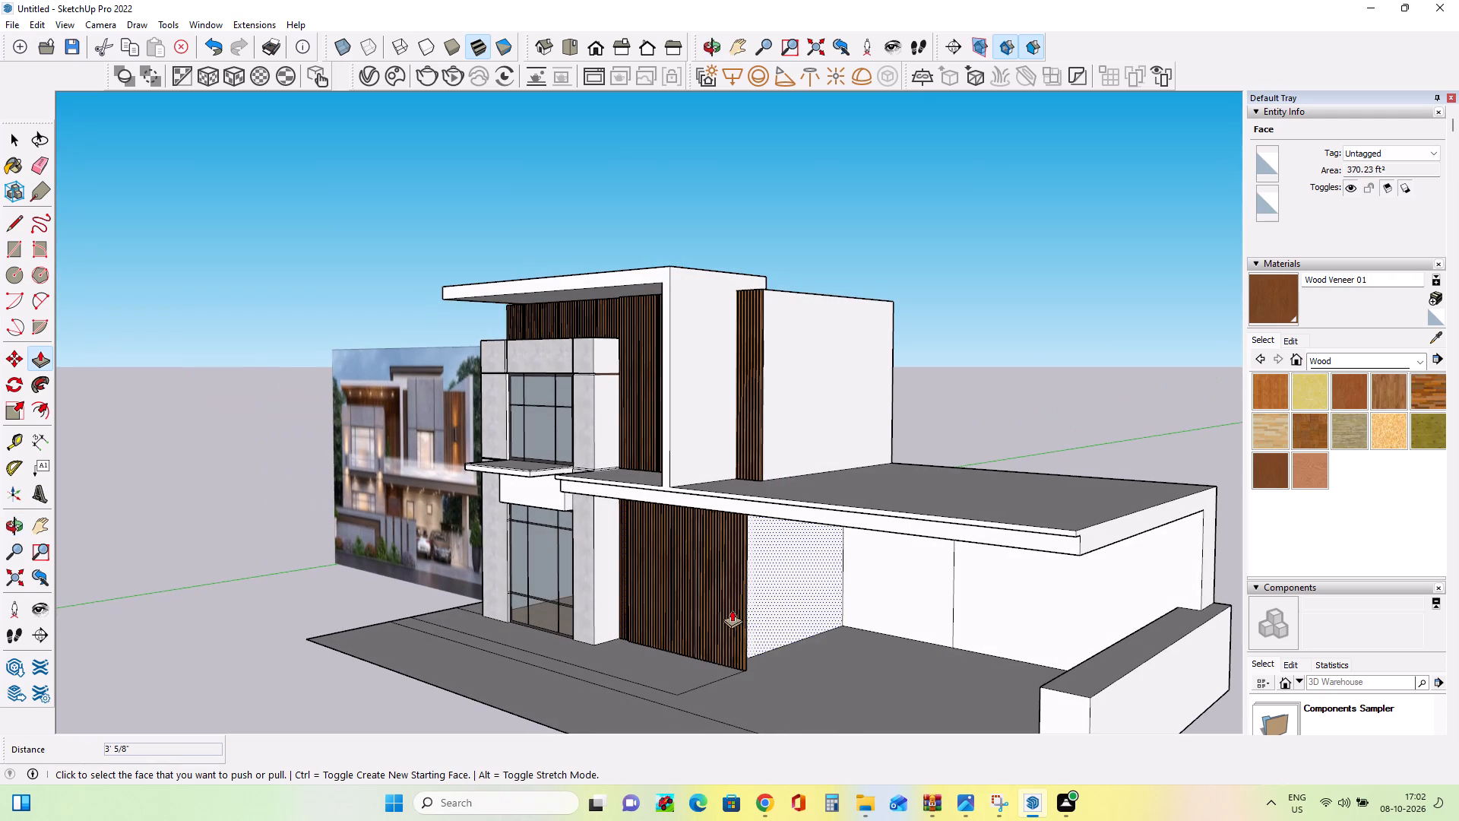
pyautogui.moveTo(786, 608); pyautogui.dragTo(1074, 553, button='middle')
pyautogui.moveTo(895, 538); pyautogui.dragTo(907, 569, button='middle')
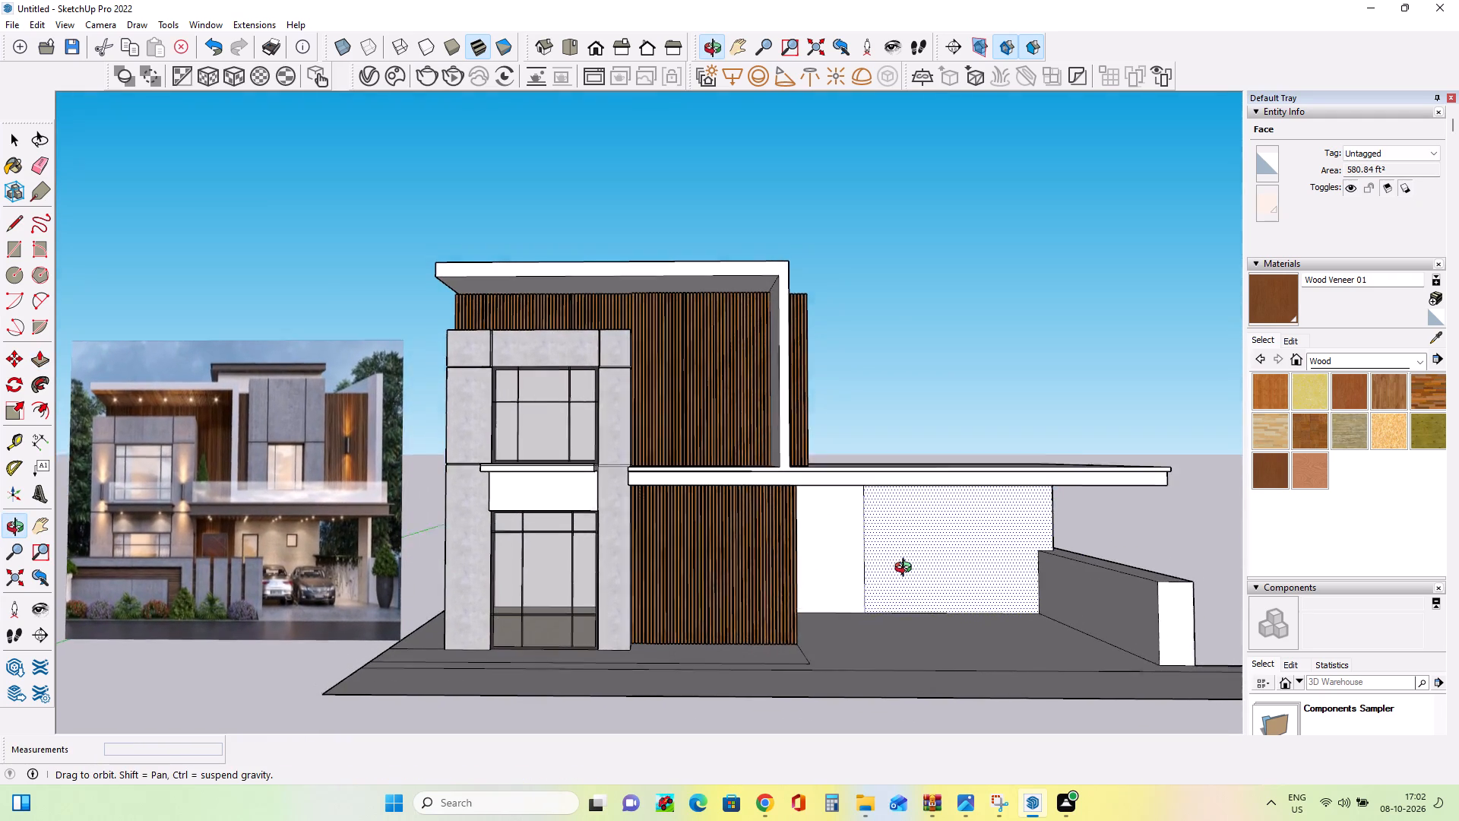
pyautogui.moveTo(907, 569); pyautogui.dragTo(869, 613, button='middle')
pyautogui.moveTo(788, 615); pyautogui.dragTo(636, 575, button='middle')
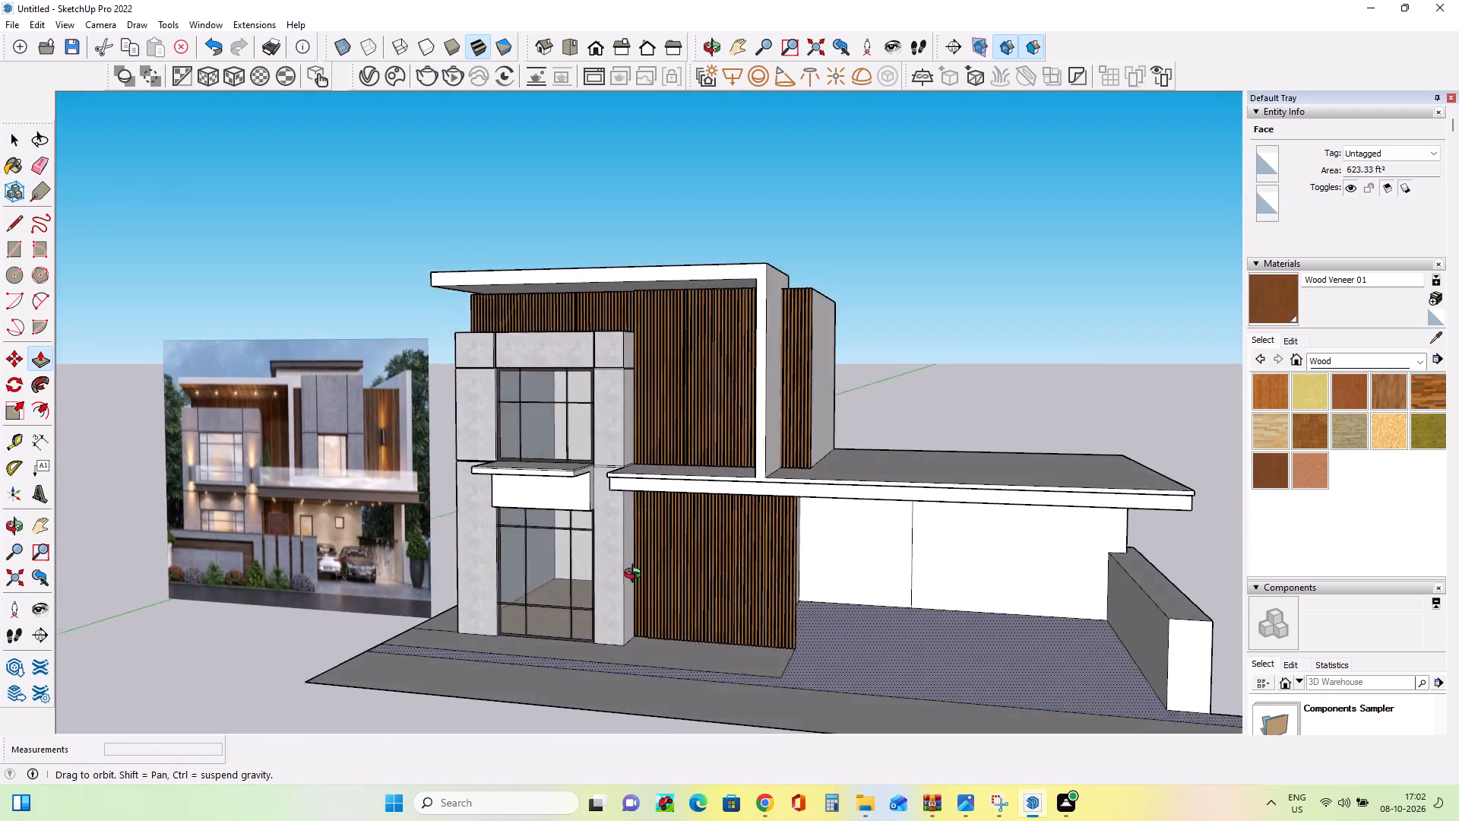
pyautogui.moveTo(636, 575); pyautogui.dragTo(569, 566, button='middle')
pyautogui.moveTo(623, 585); pyautogui.dragTo(929, 626, button='middle')
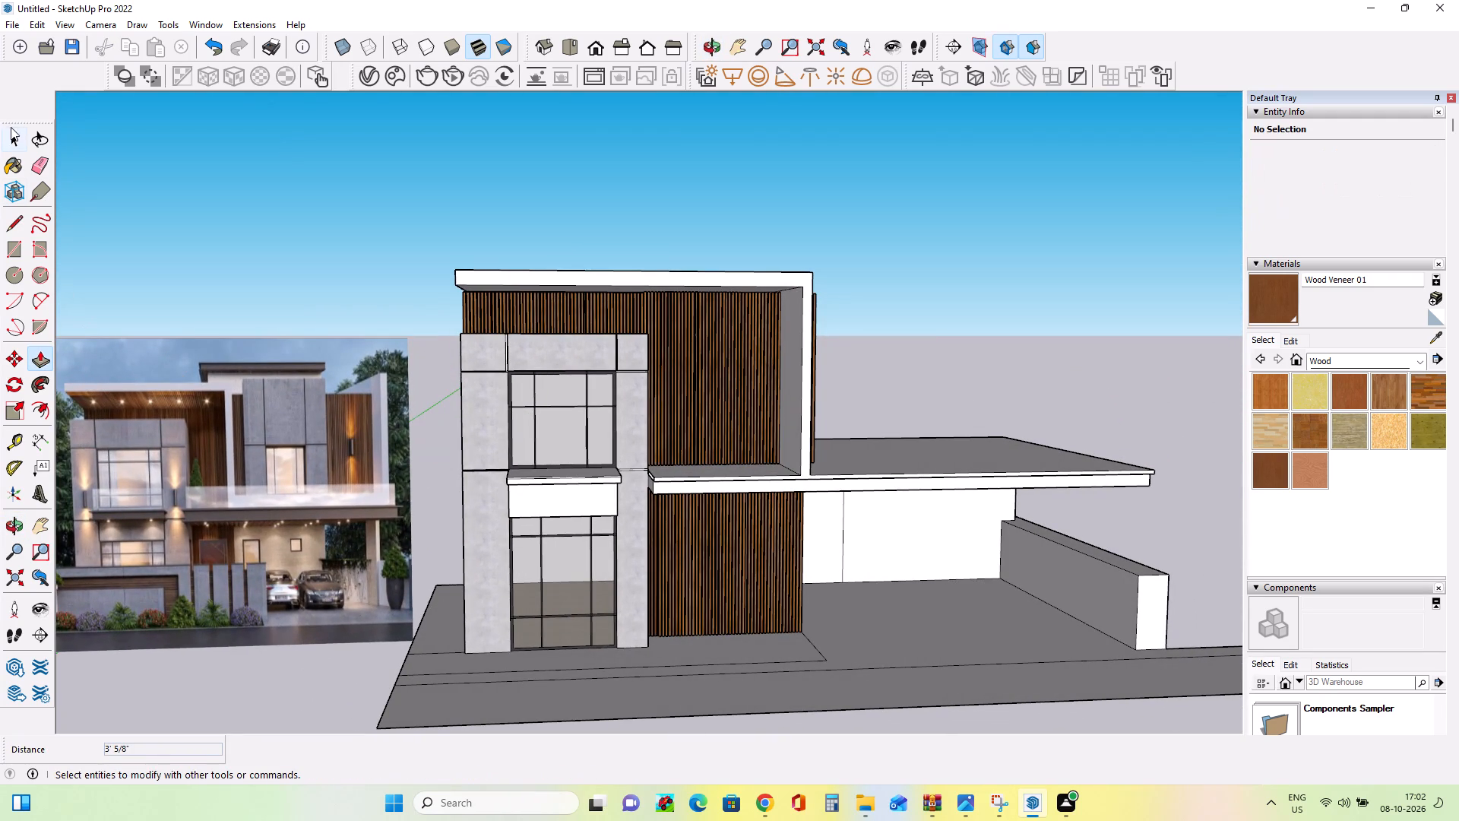
pyautogui.click(12, 134)
pyautogui.click(791, 569)
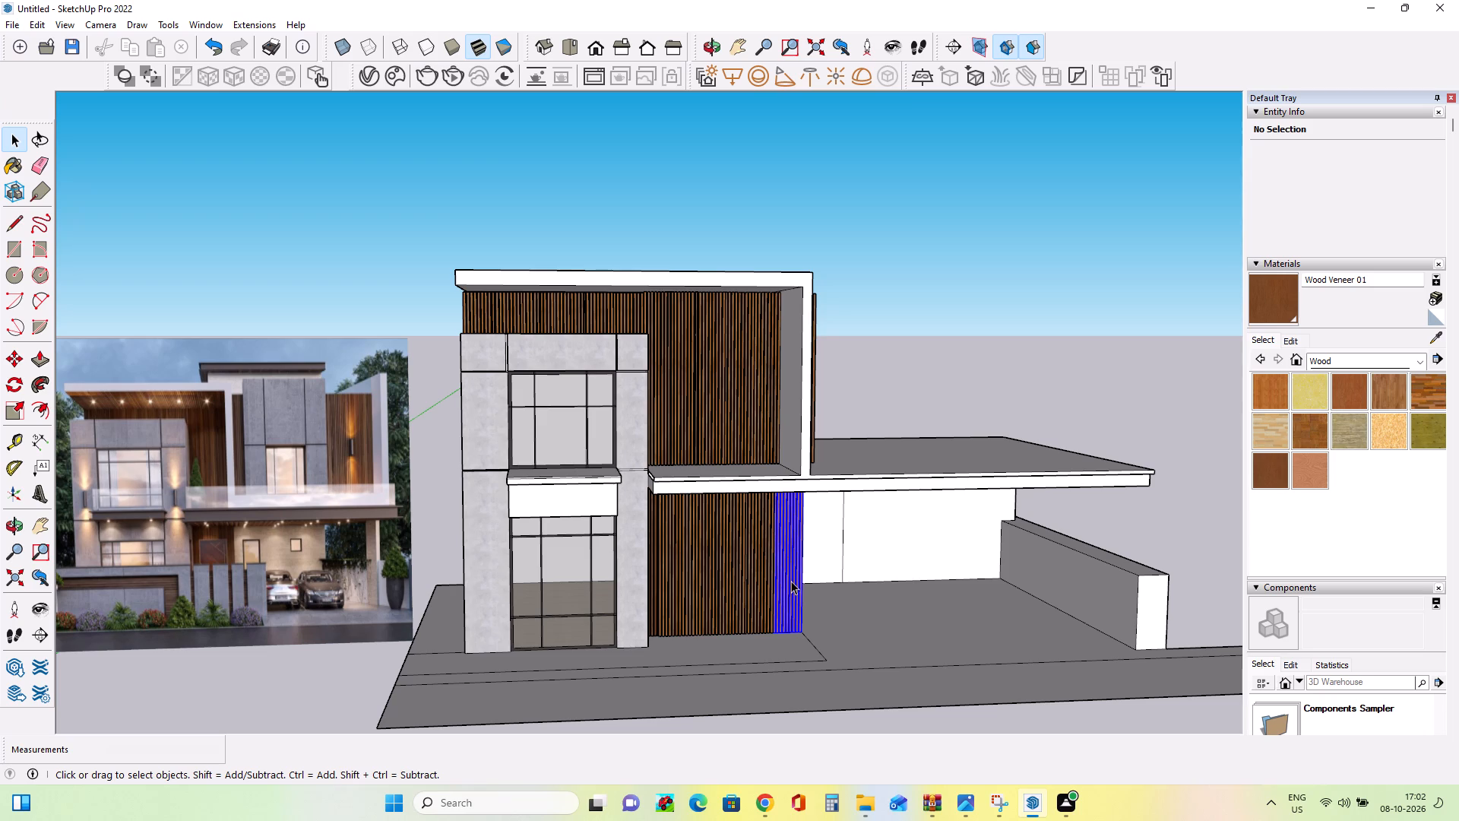
pyautogui.press('Delete')
pyautogui.moveTo(888, 588); pyautogui.dragTo(647, 582, button='middle')
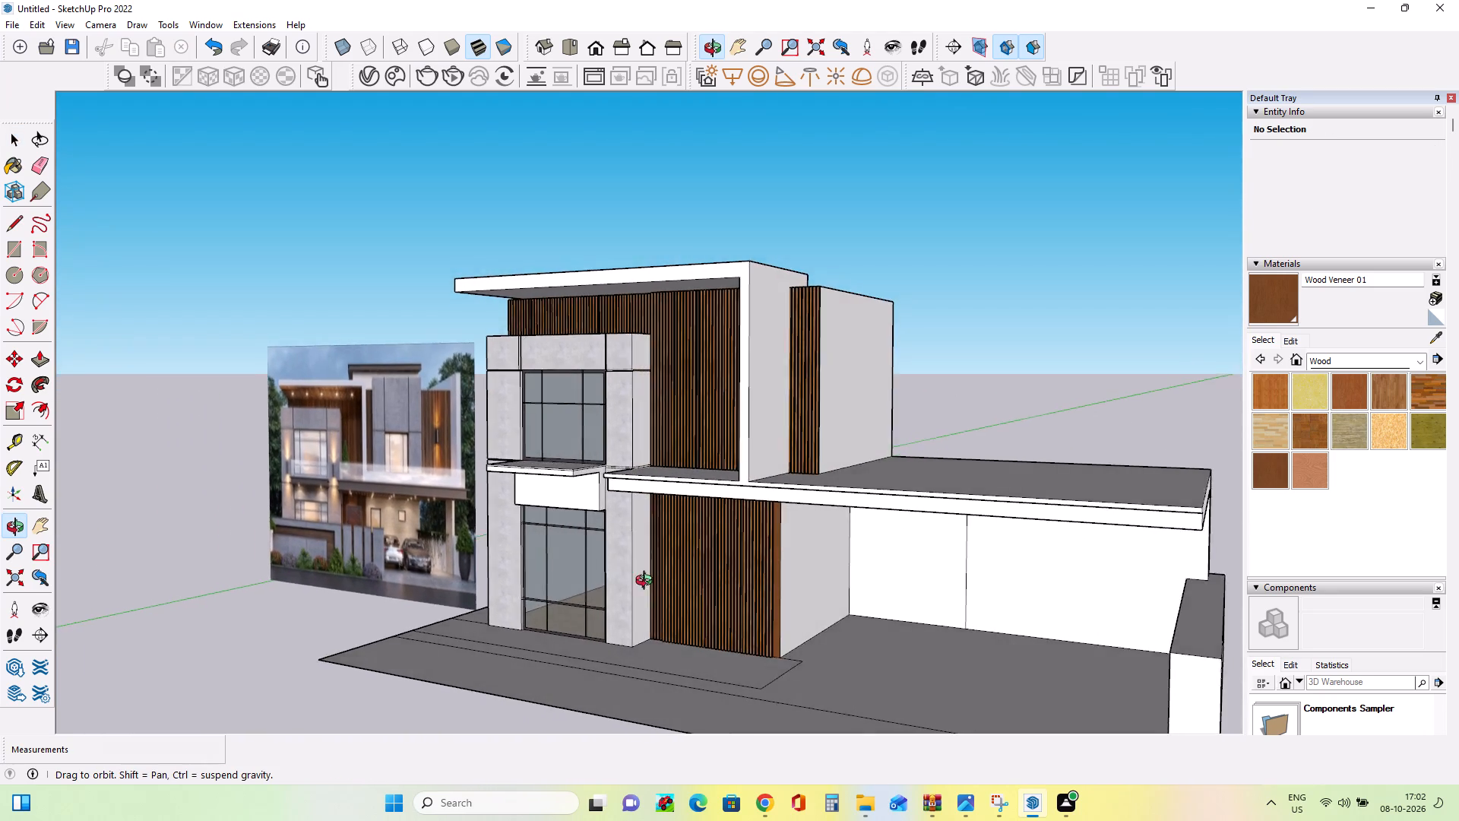
pyautogui.moveTo(647, 582); pyautogui.dragTo(824, 608, button='middle')
pyautogui.scroll(-1, 897, 611)
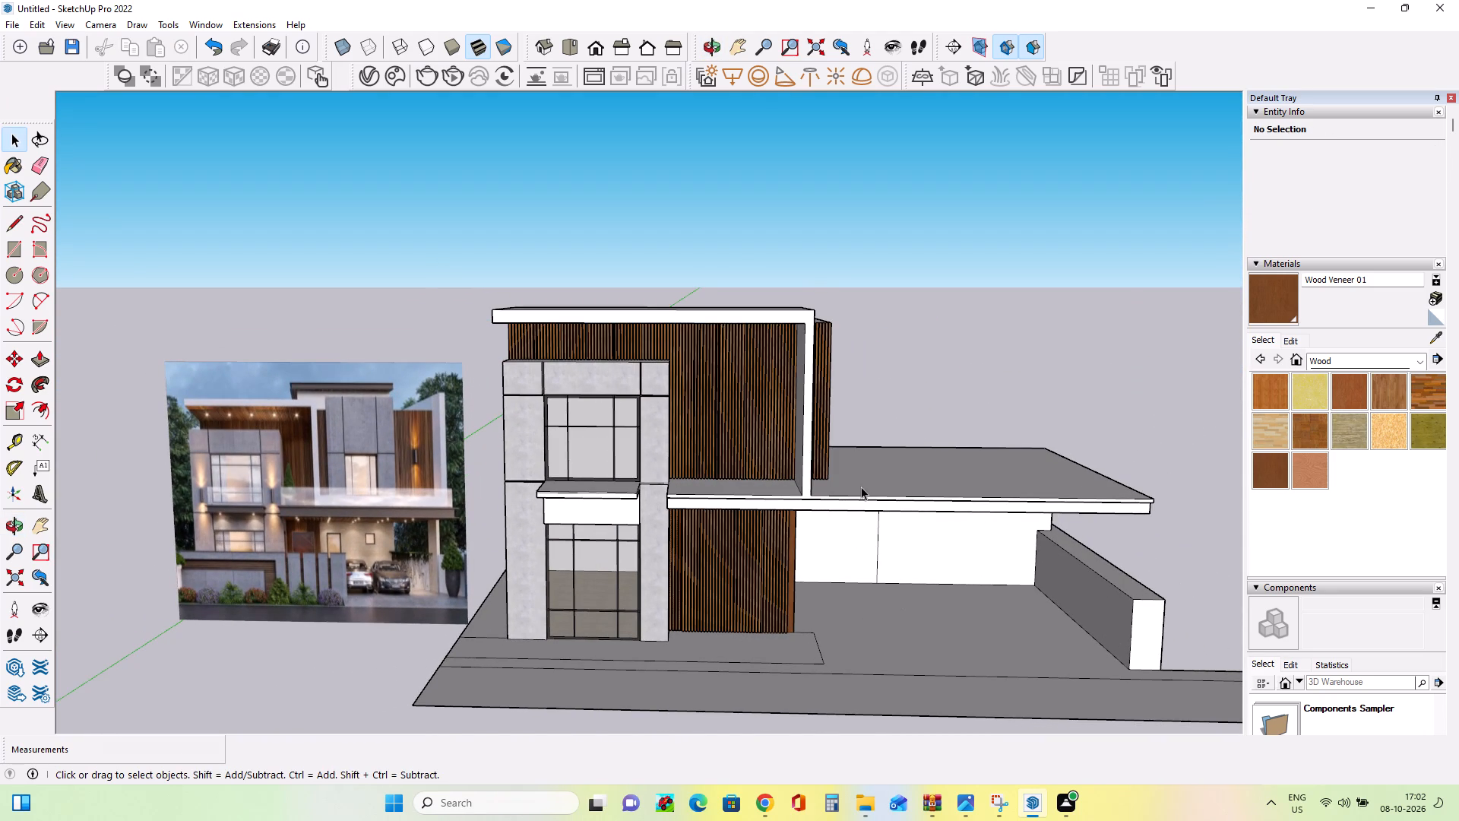
# Examine the balcony parapet and carport roof edge in the reference image against the modelled facade.
pyautogui.moveTo(901, 491); pyautogui.dragTo(891, 523, button='middle')
pyautogui.moveTo(891, 524); pyautogui.dragTo(892, 542, button='middle')
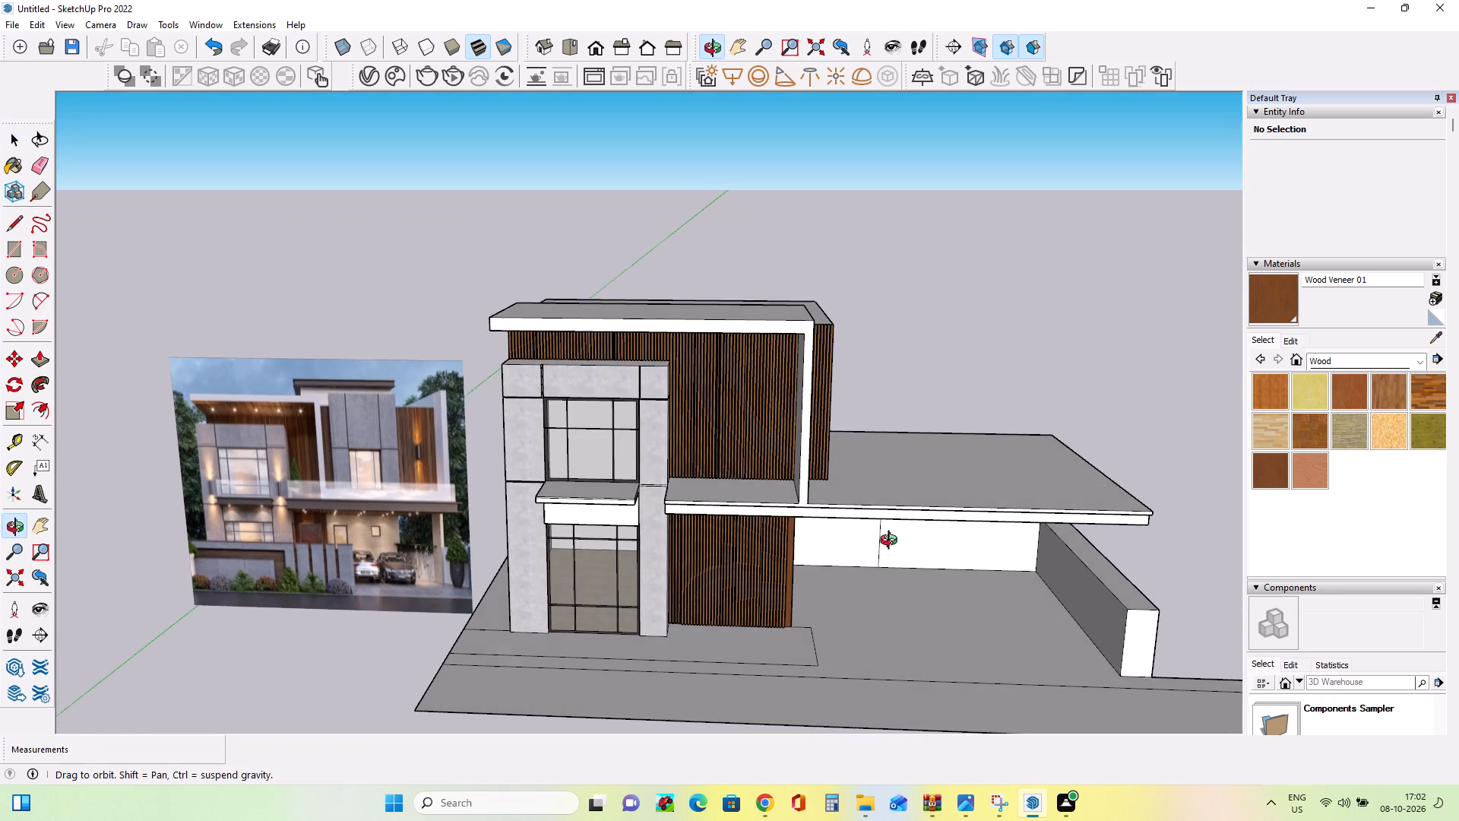
pyautogui.moveTo(892, 542); pyautogui.dragTo(894, 560, button='middle')
pyautogui.scroll(5, 324, 474)
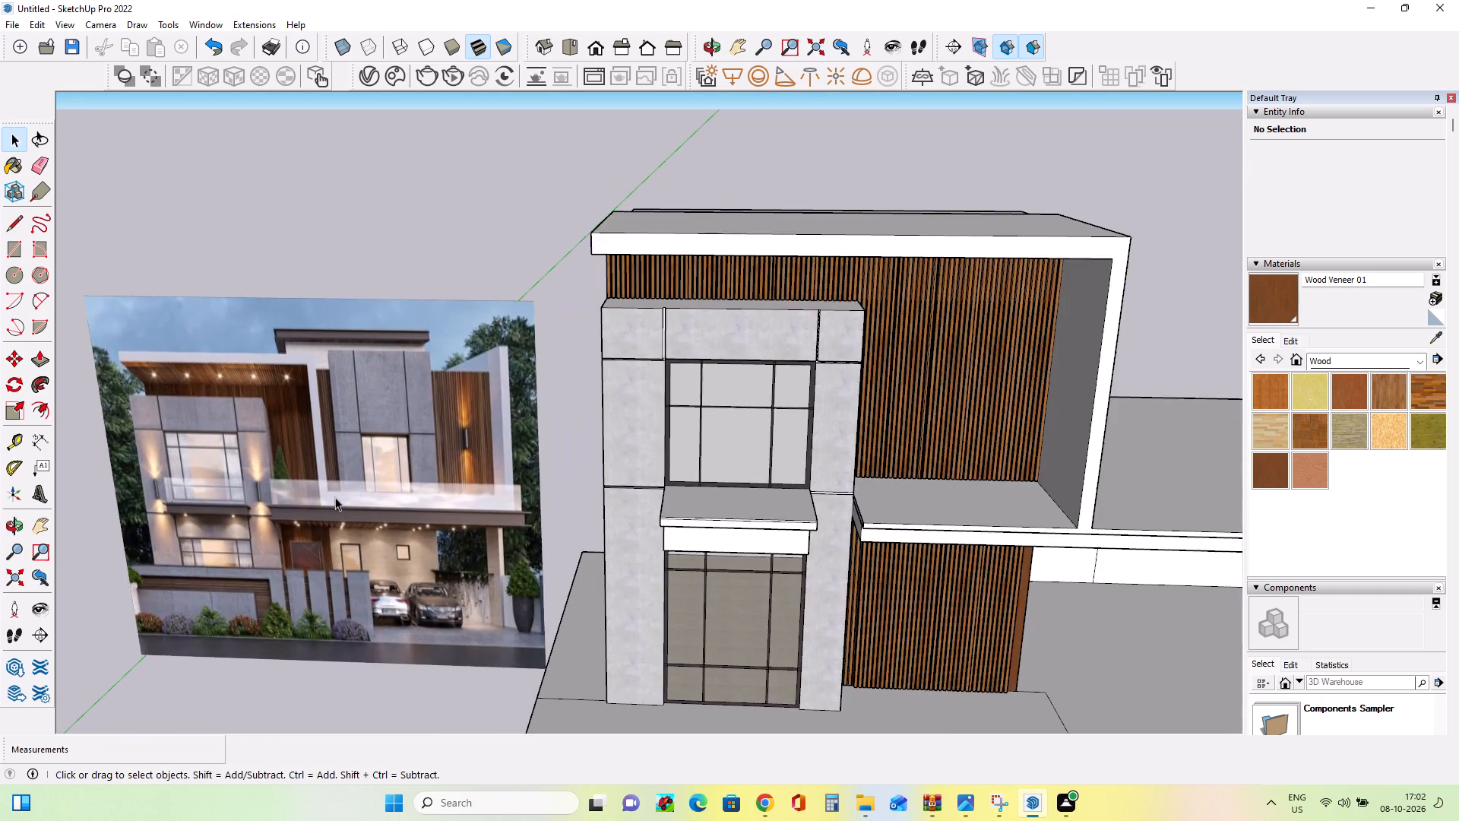
pyautogui.scroll(3, 335, 497)
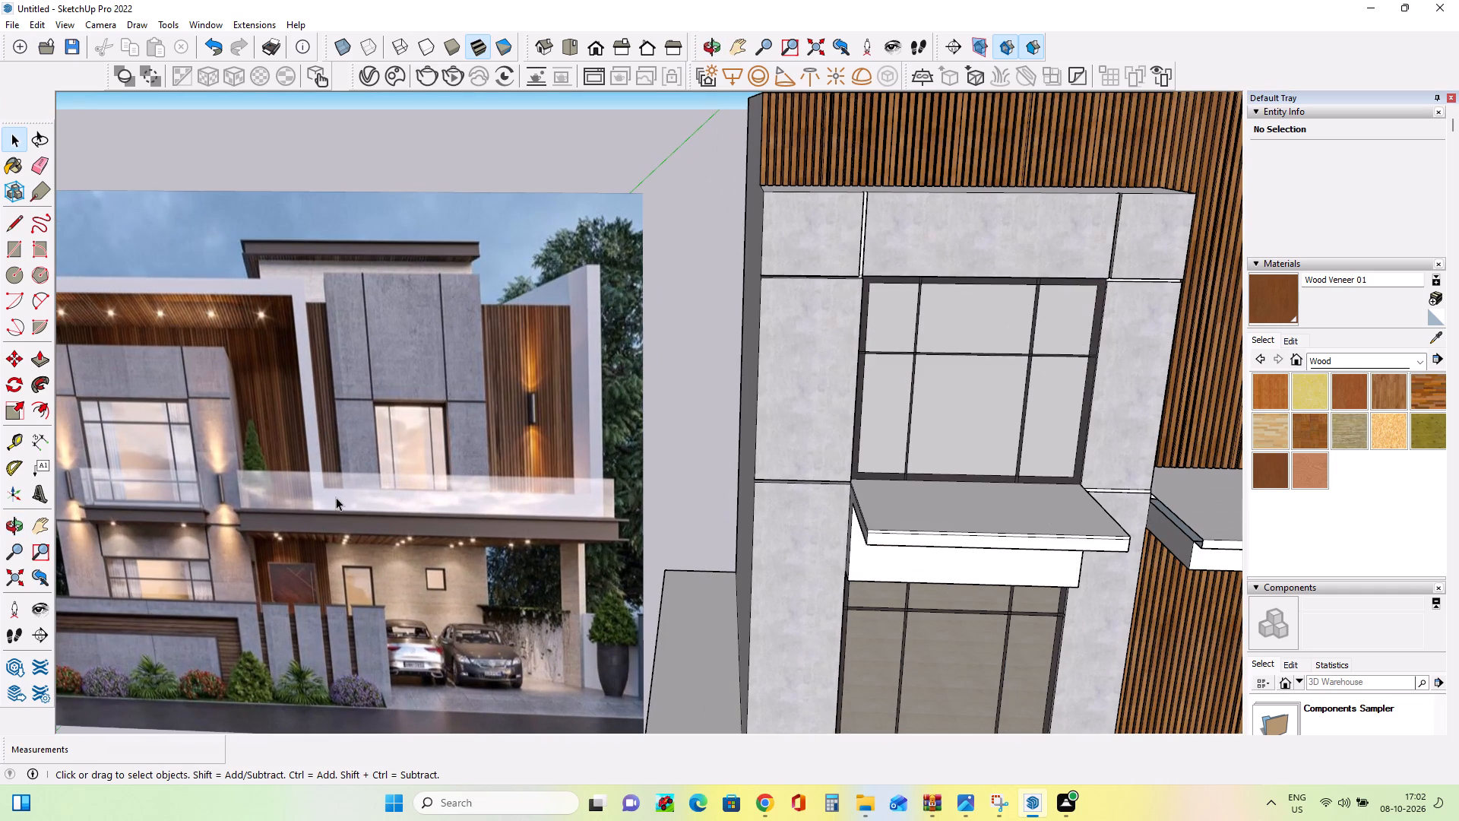
pyautogui.scroll(-8, 336, 497)
pyautogui.moveTo(854, 518); pyautogui.dragTo(805, 520, button='middle')
pyautogui.scroll(-3, 805, 520)
pyautogui.moveTo(1055, 550); pyautogui.dragTo(1071, 589, button='middle')
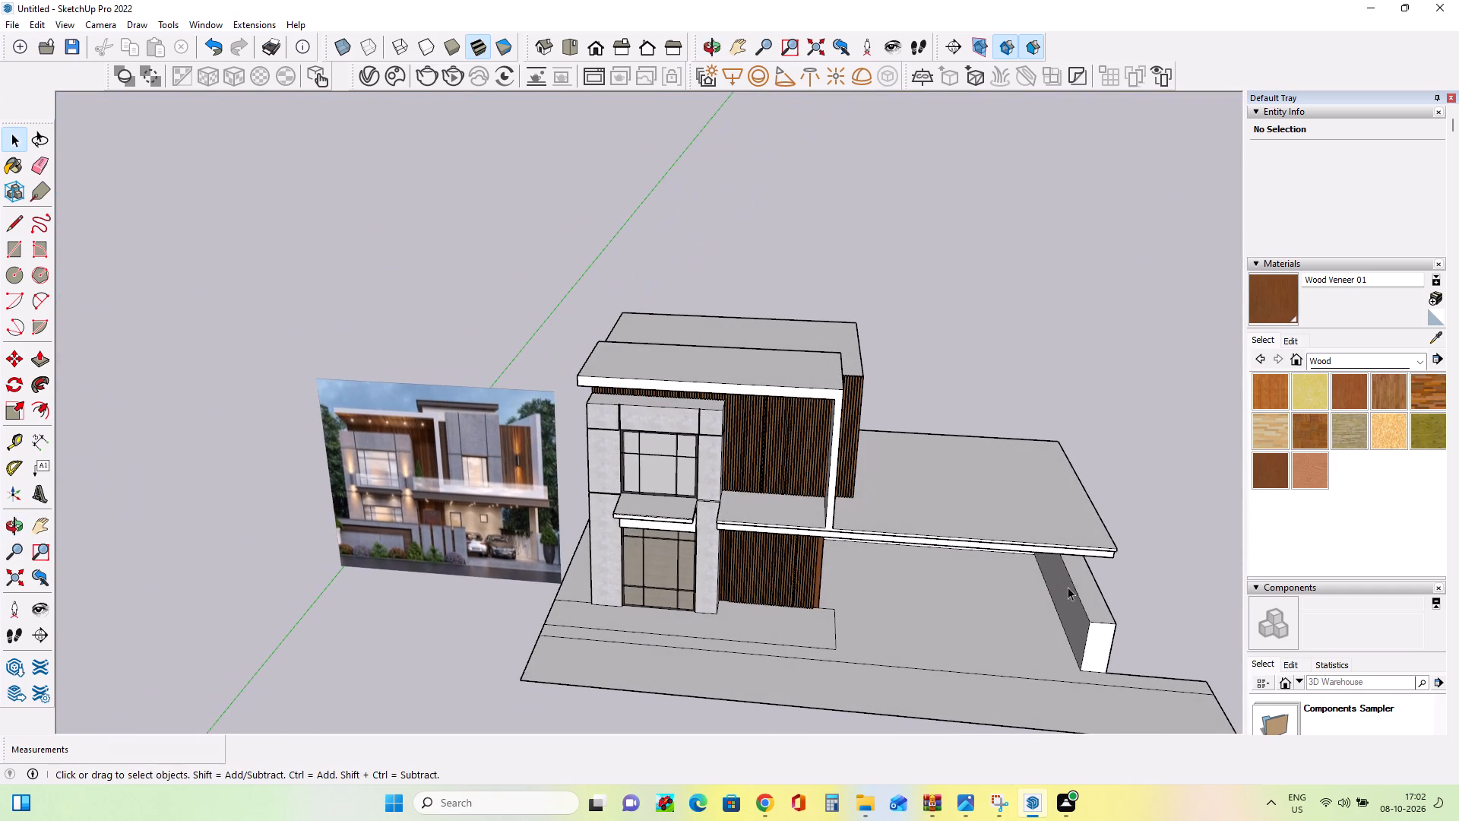
# Draw a line across the base of the upper side wall's front face, separating it from the balcony slab edge.
pyautogui.click(13, 248)
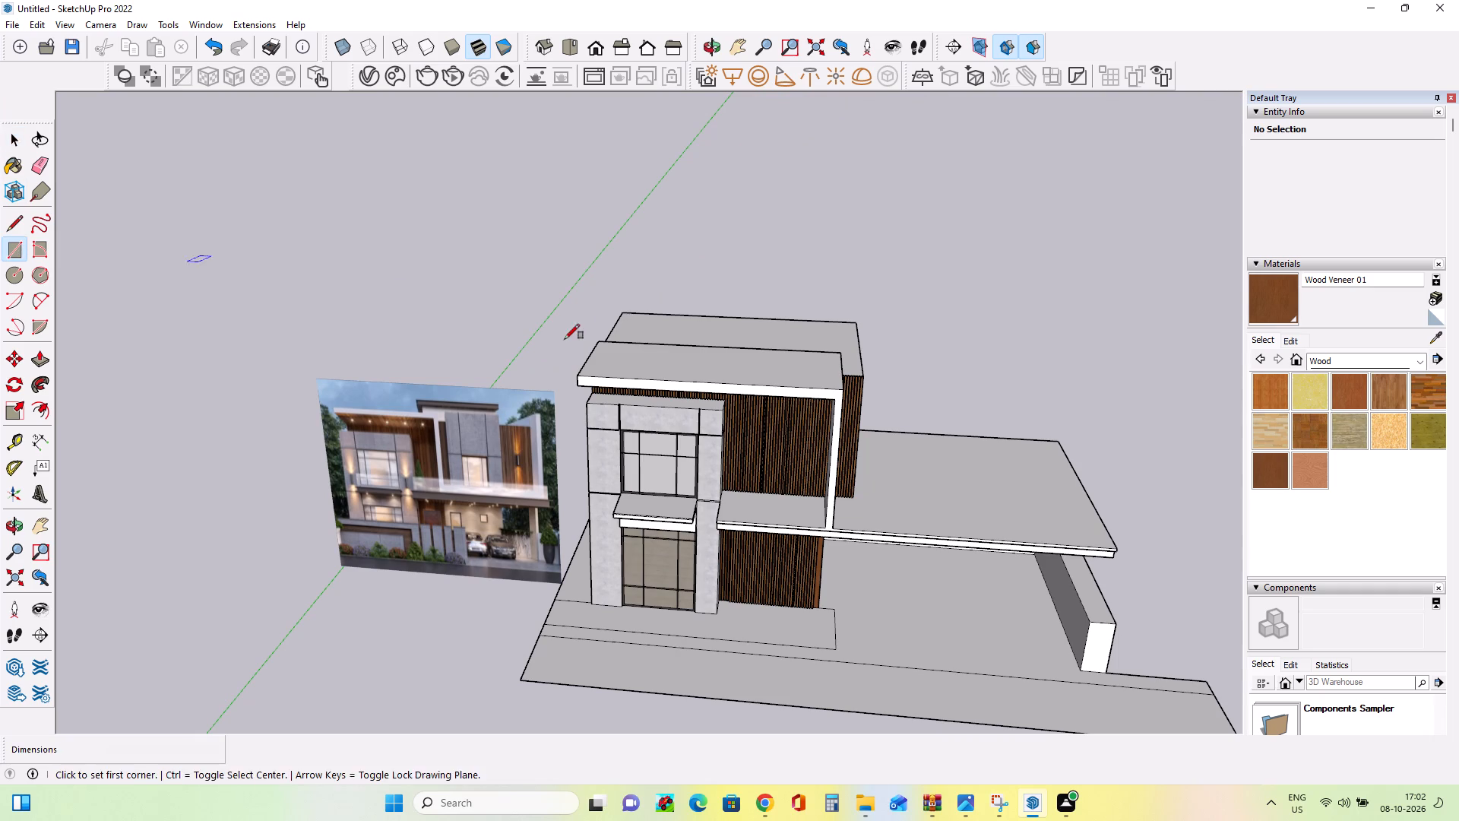
pyautogui.moveTo(853, 509); pyautogui.dragTo(874, 572, button='middle')
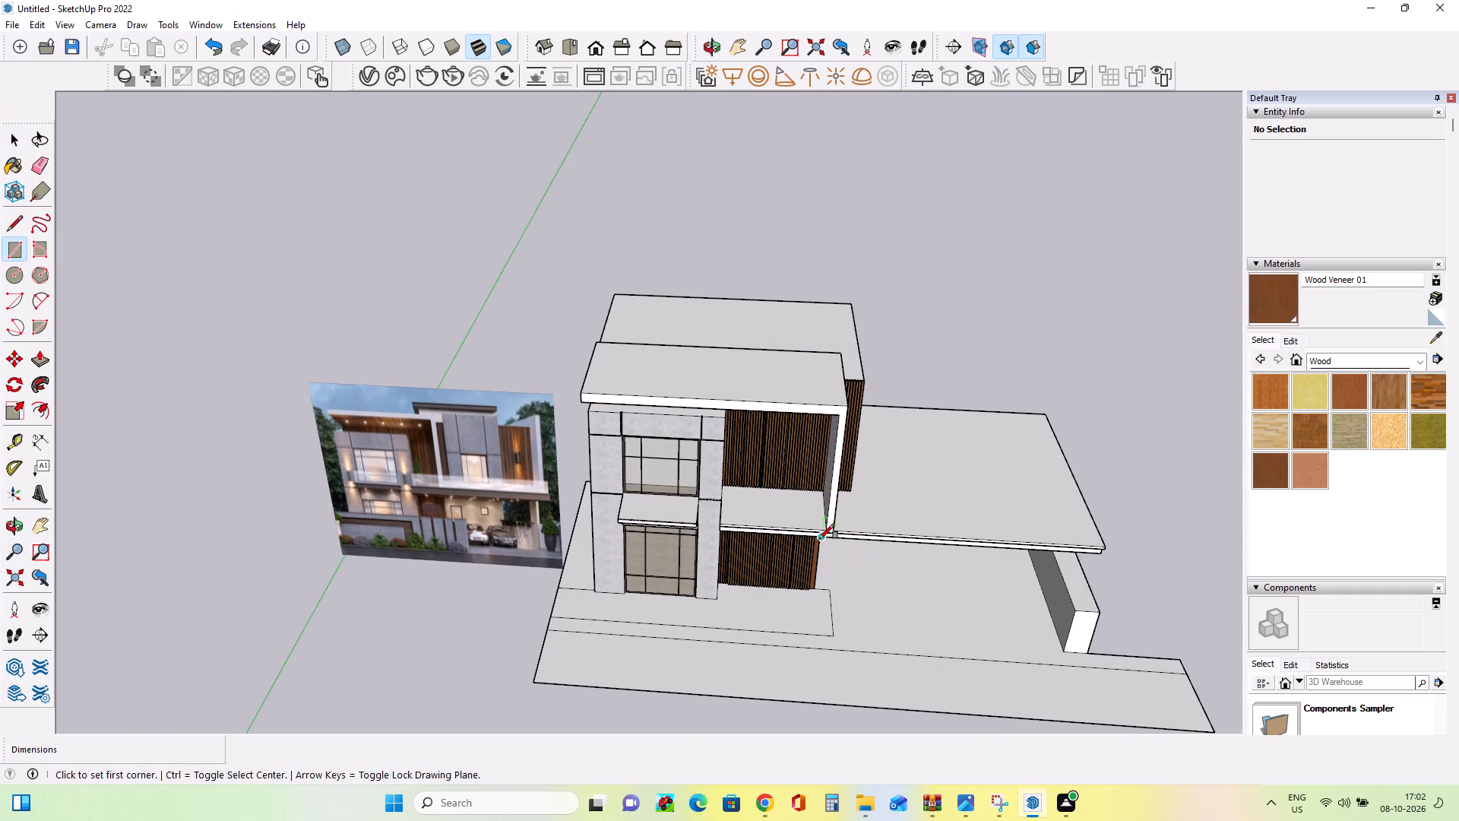
pyautogui.scroll(2, 819, 539)
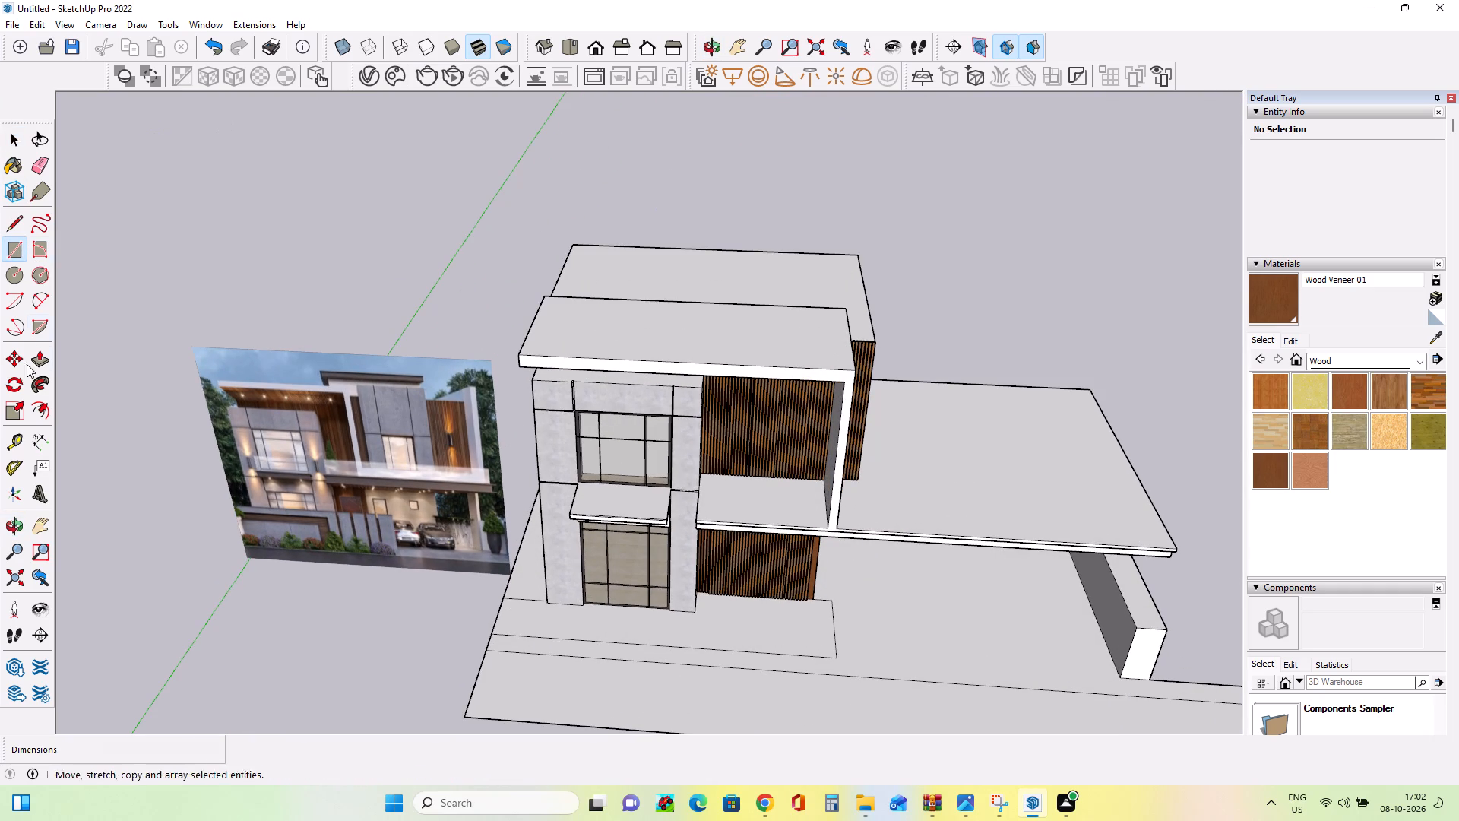
pyautogui.click(44, 366)
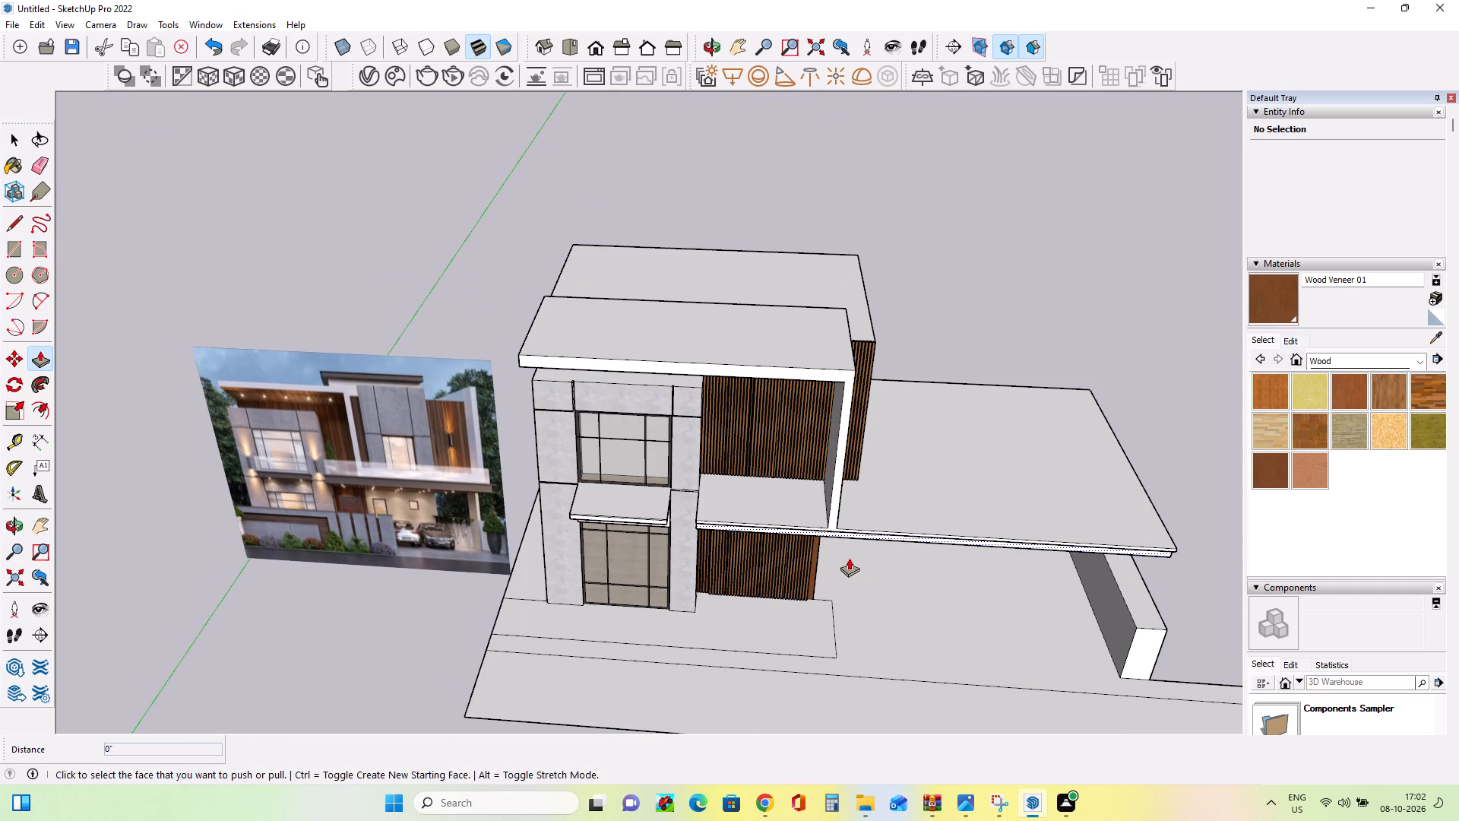
pyautogui.scroll(9, 843, 531)
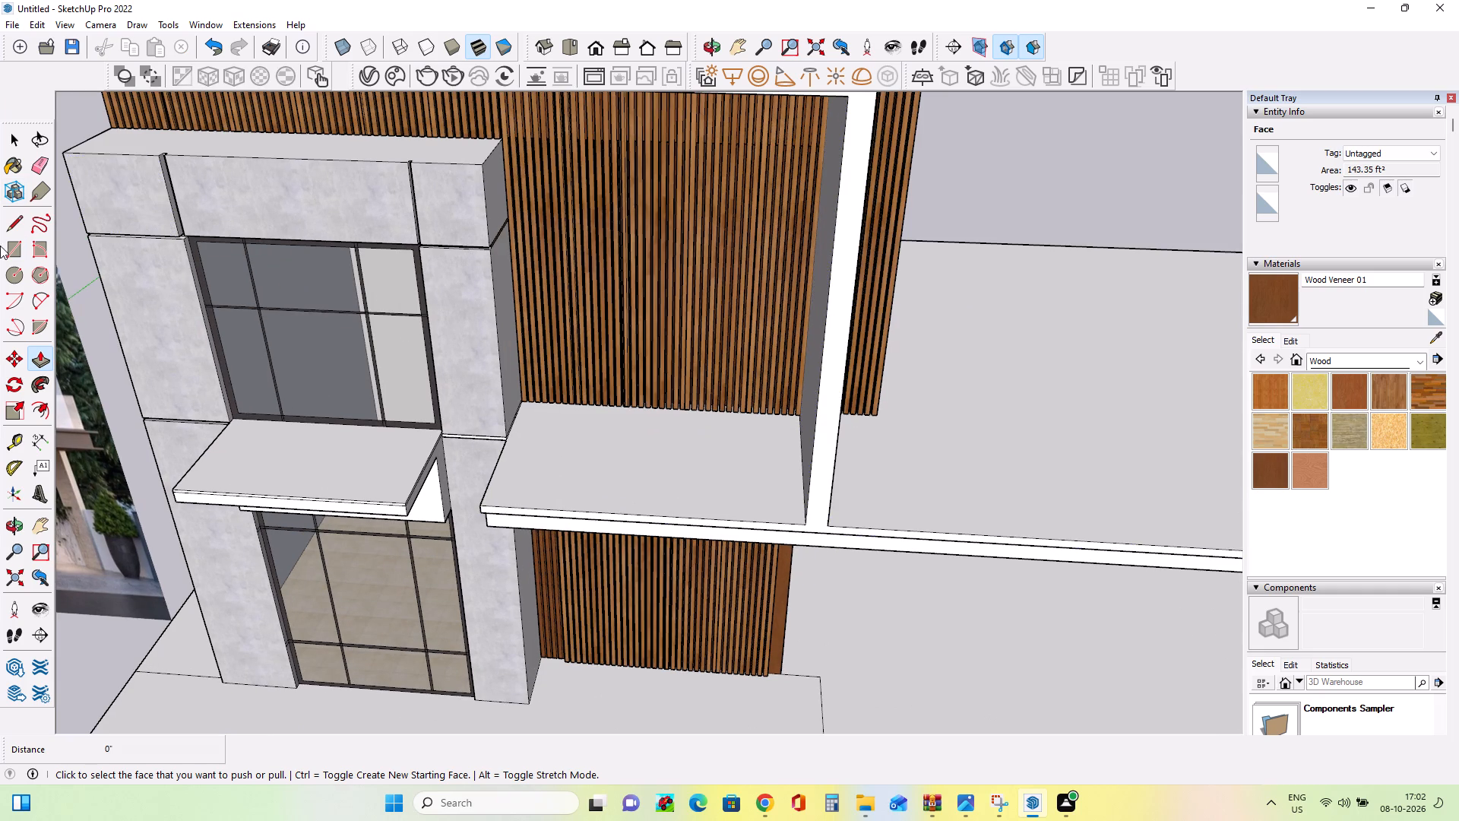
pyautogui.click(15, 220)
pyautogui.scroll(4, 792, 497)
pyautogui.click(815, 538)
pyautogui.scroll(1, 826, 542)
pyautogui.click(848, 541)
pyautogui.scroll(-4, 871, 540)
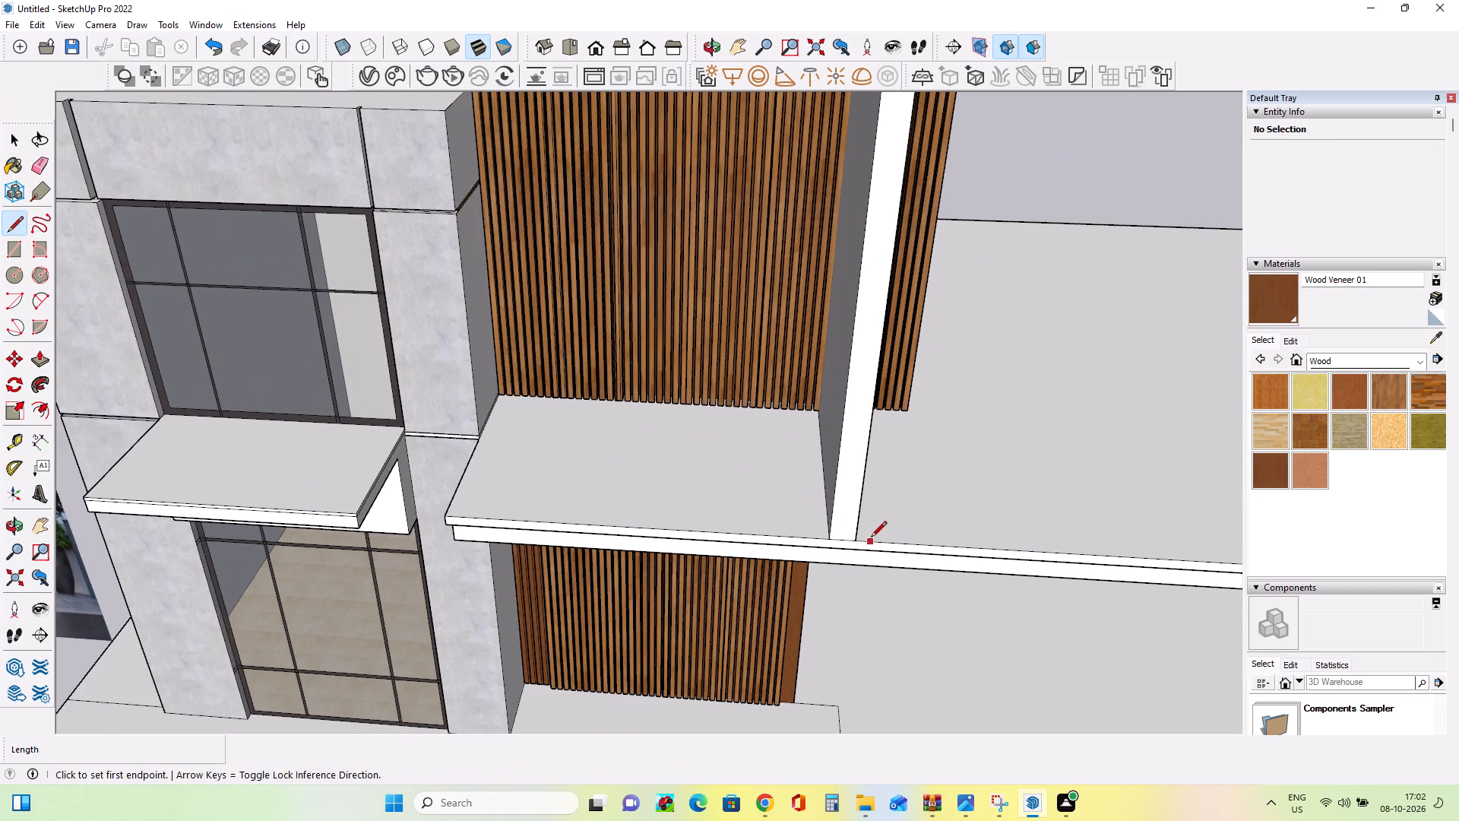
# Push the front face of the raised roof and its side wall back 2' 7 1/2" from the slab edge with Push/Pull.
pyautogui.click(36, 363)
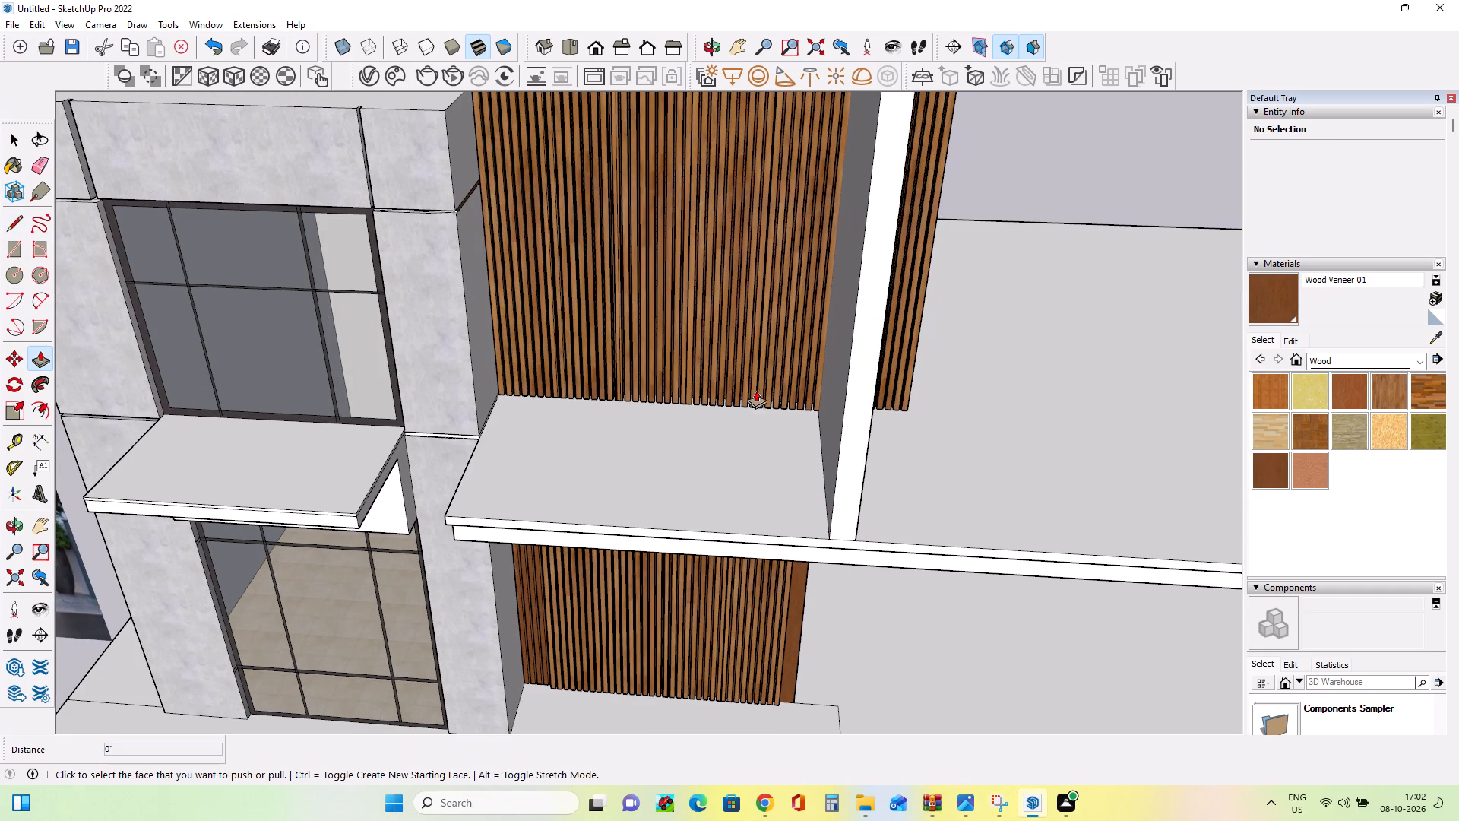
pyautogui.click(848, 464)
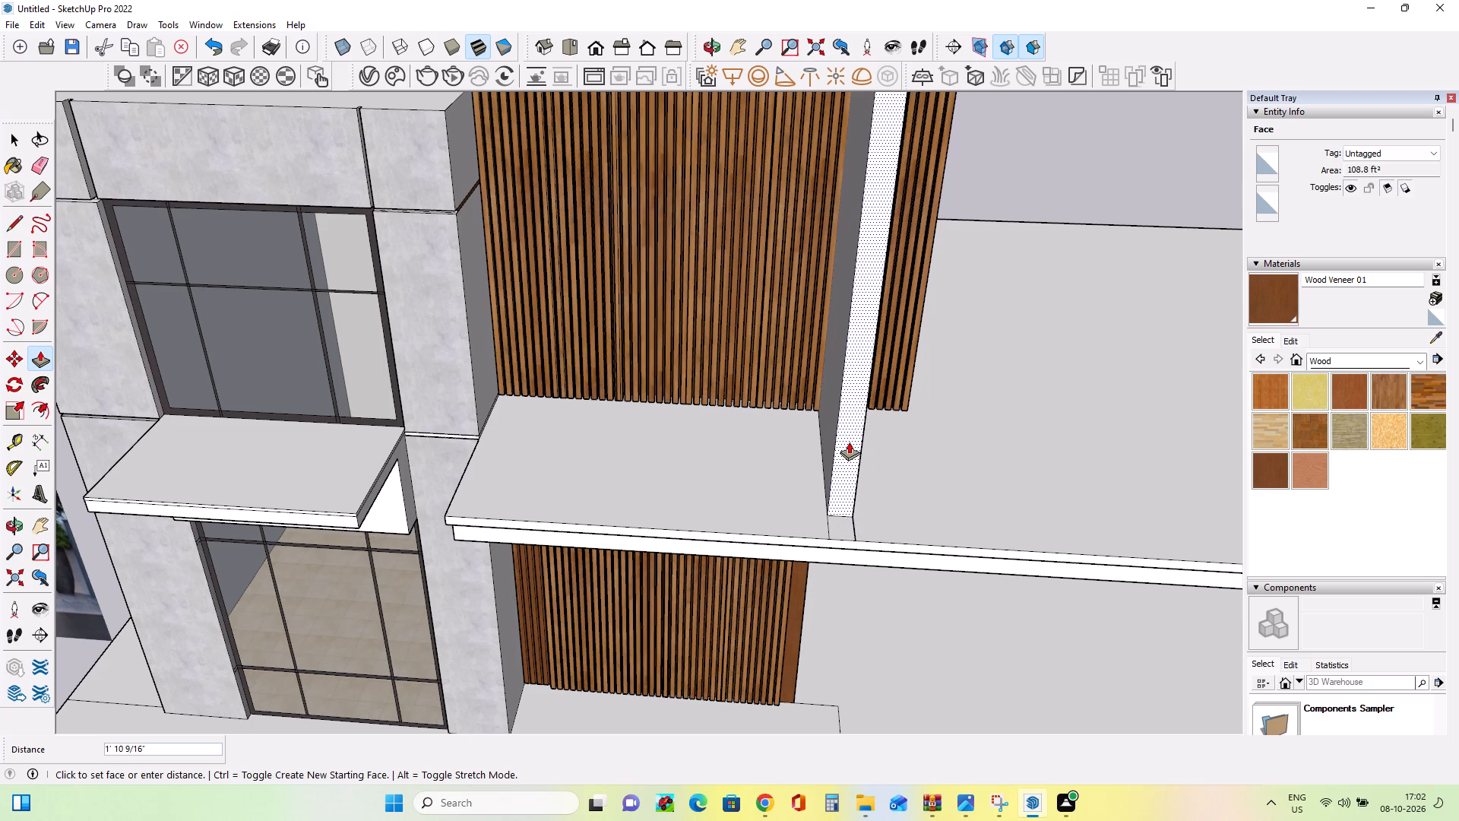
pyautogui.click(853, 433)
# Pull the front face of the raised roof and side wall forward about 6" with Push/Pull.
pyautogui.scroll(-5, 903, 452)
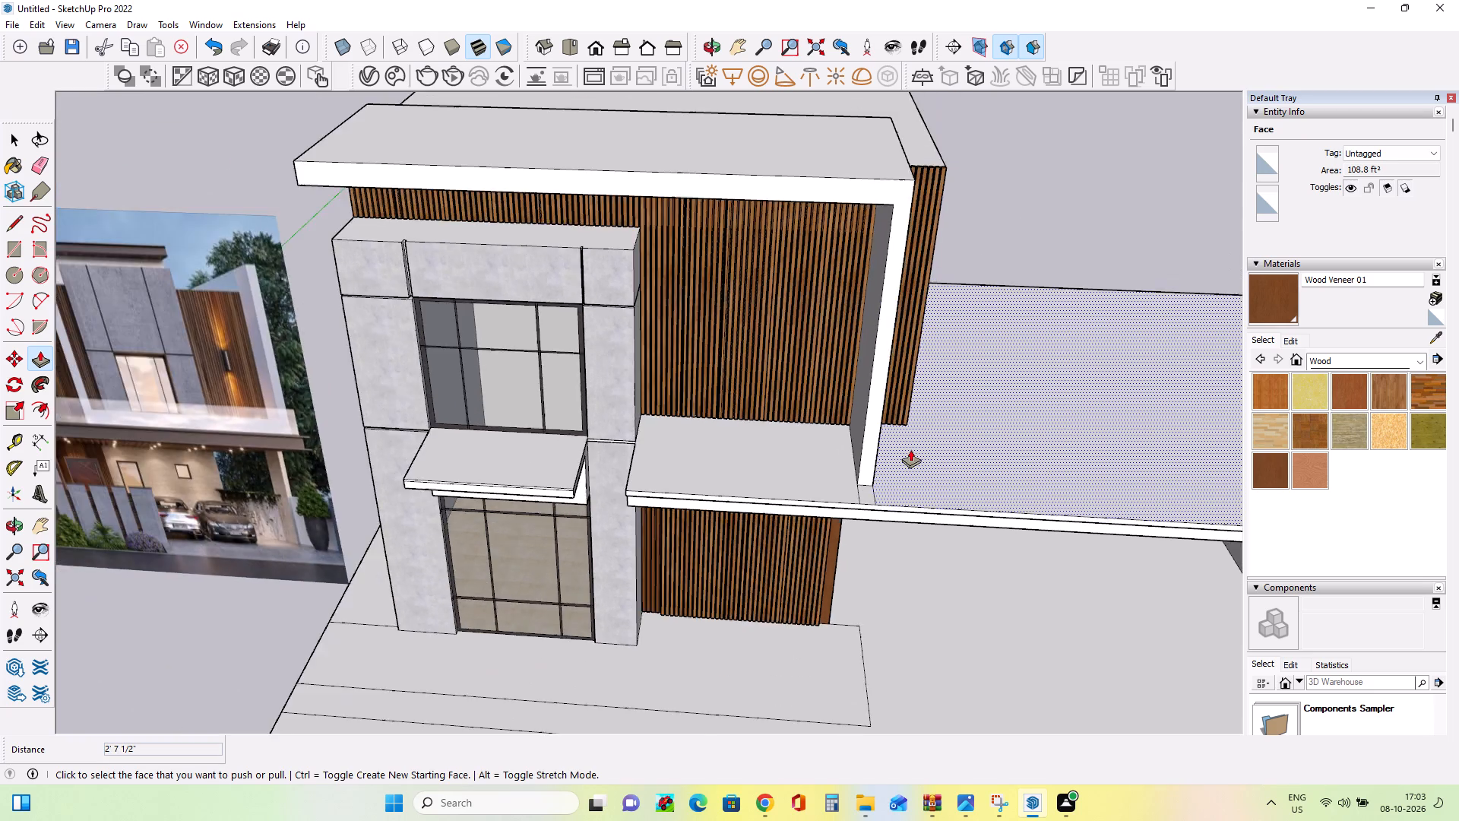
pyautogui.scroll(-4, 910, 449)
pyautogui.moveTo(886, 449); pyautogui.dragTo(887, 457, button='middle')
pyautogui.scroll(4, 878, 455)
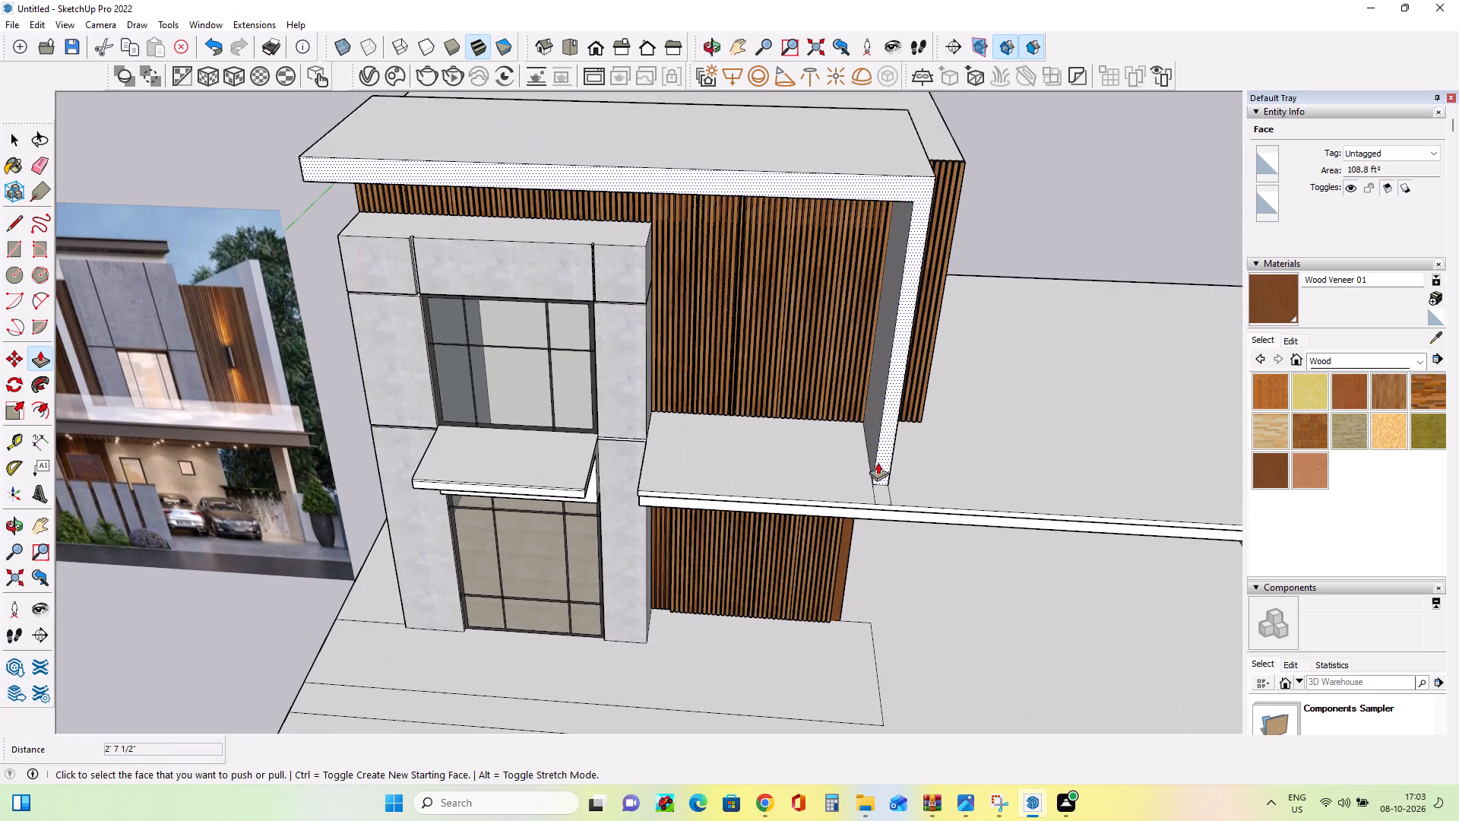
pyautogui.scroll(-3, 884, 500)
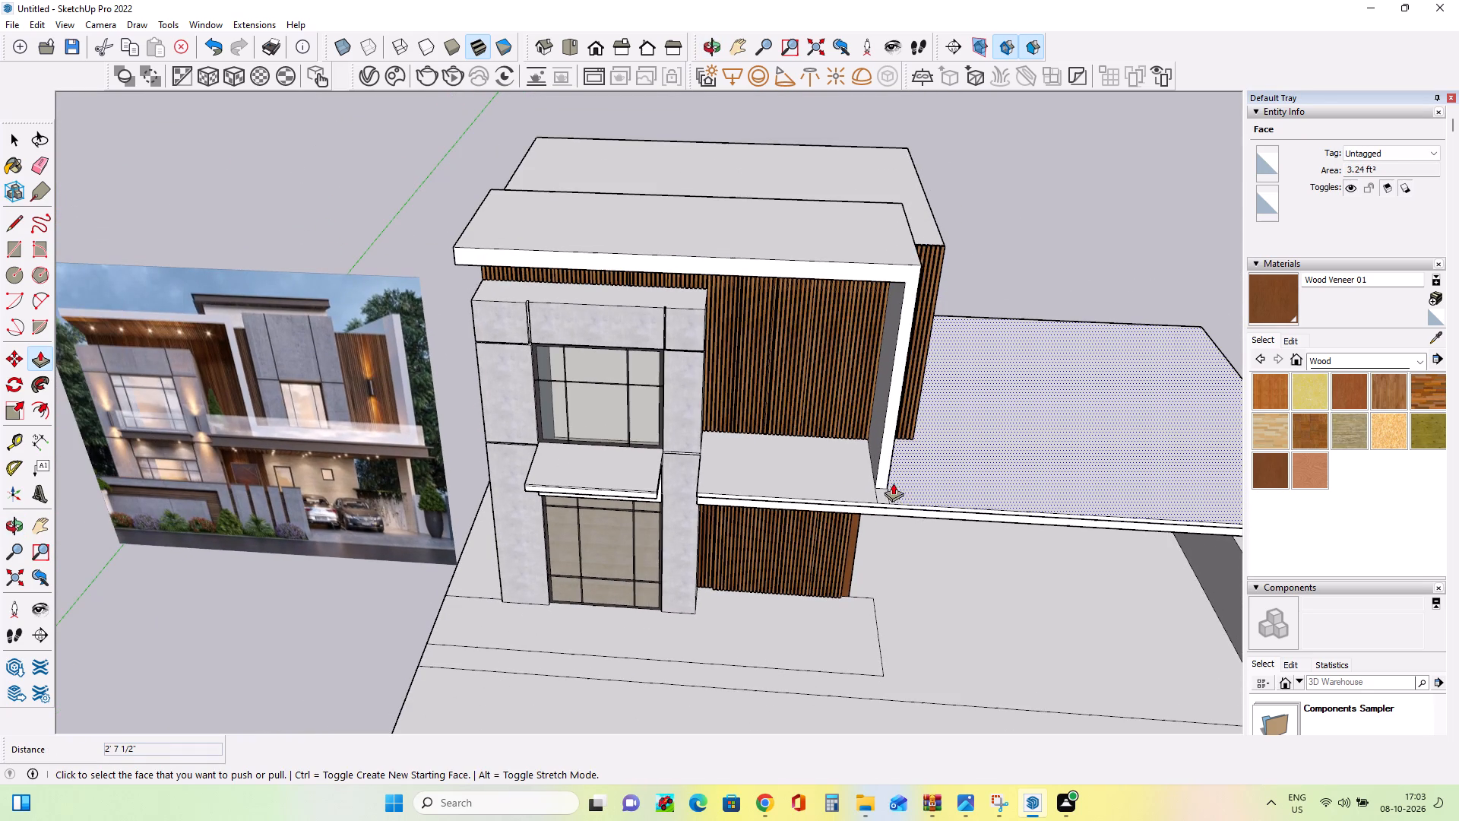
pyautogui.moveTo(906, 490); pyautogui.dragTo(565, 386, button='middle')
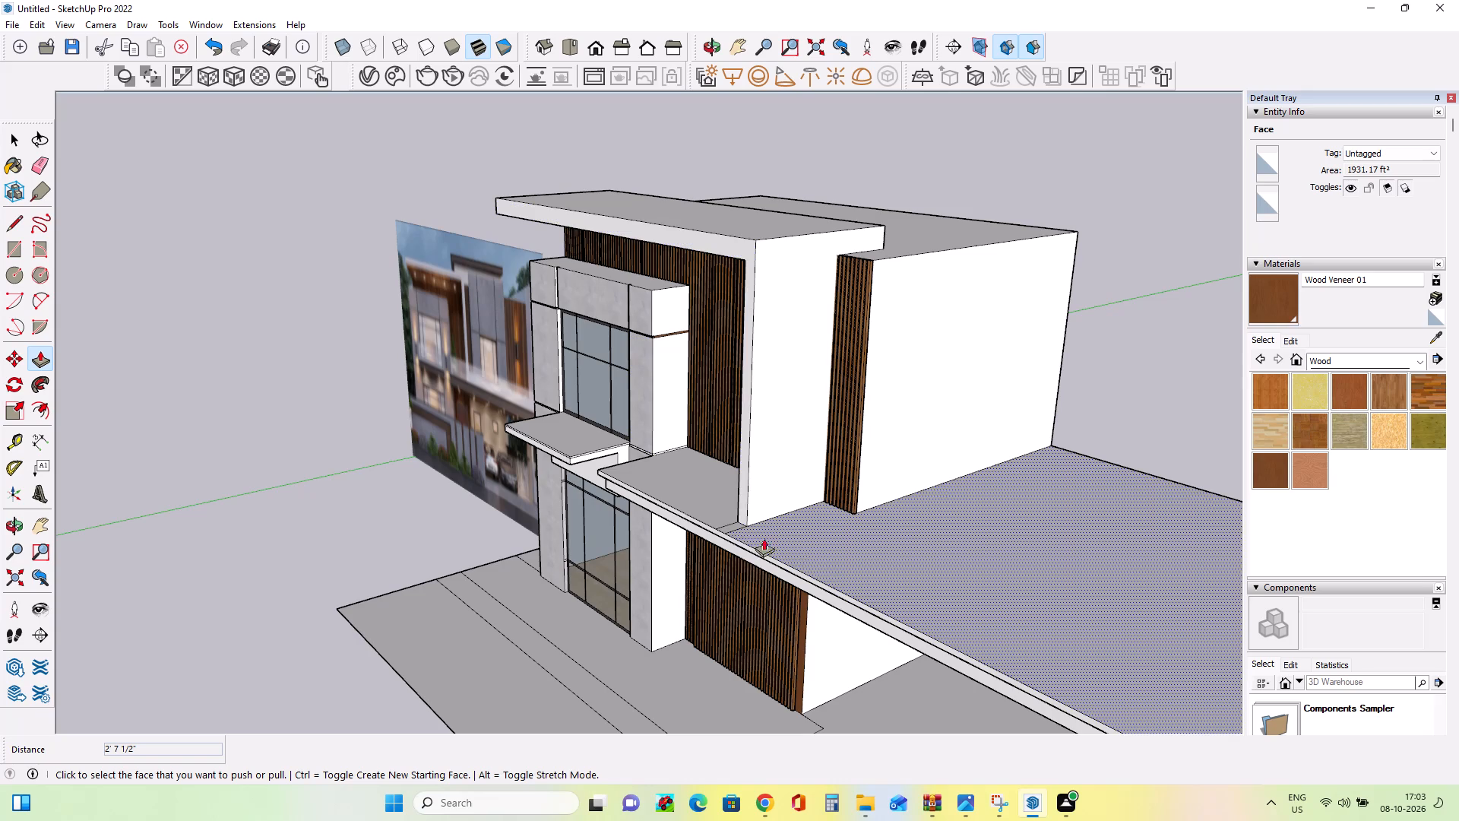
pyautogui.moveTo(734, 494); pyautogui.dragTo(744, 527, button='middle')
pyautogui.scroll(2, 744, 536)
pyautogui.moveTo(763, 547); pyautogui.dragTo(941, 559, button='middle')
pyautogui.moveTo(917, 554); pyautogui.dragTo(883, 552, button='middle')
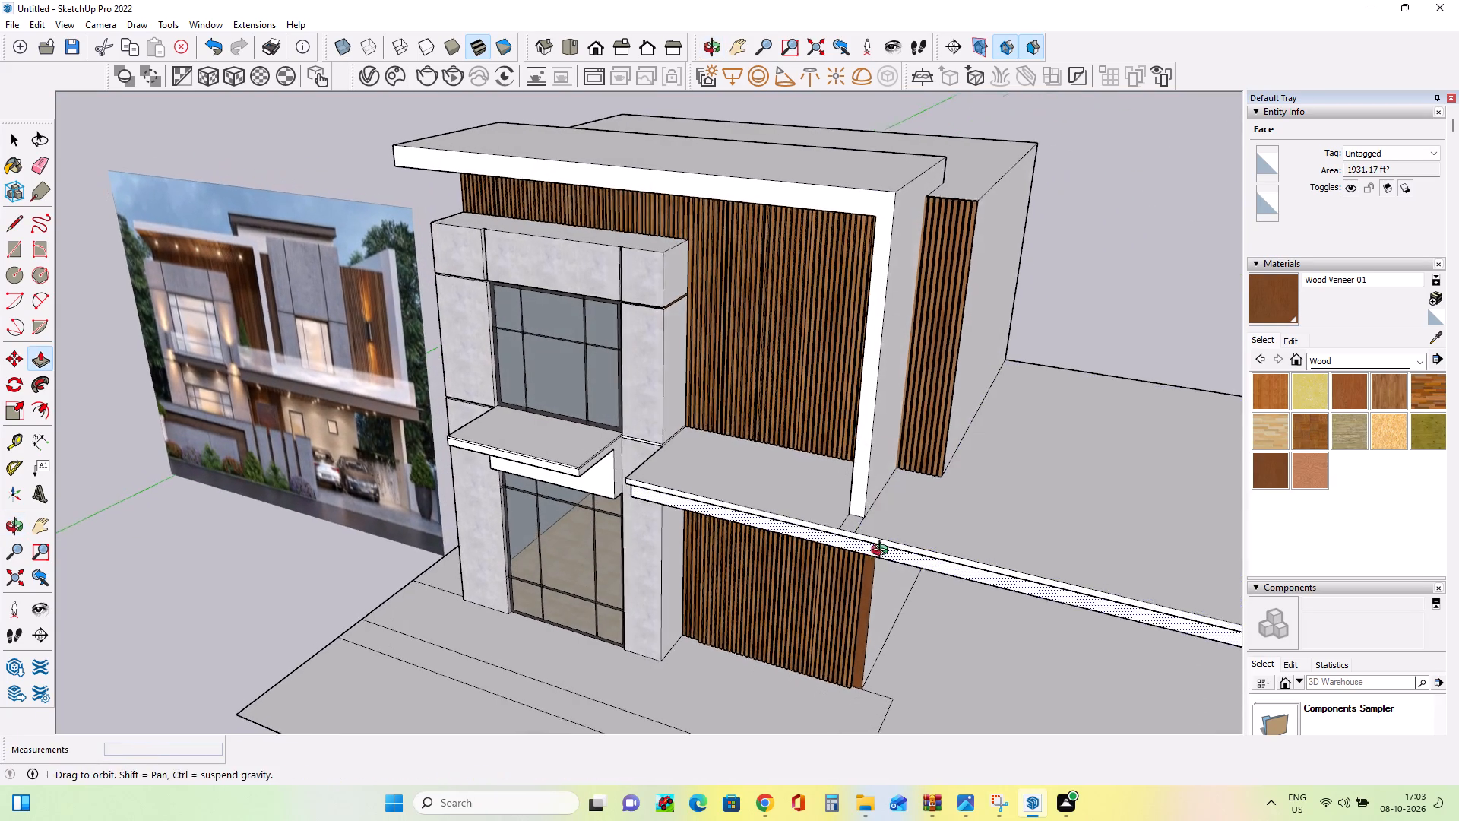
pyautogui.moveTo(883, 552); pyautogui.dragTo(840, 550, button='middle')
pyautogui.click(822, 503)
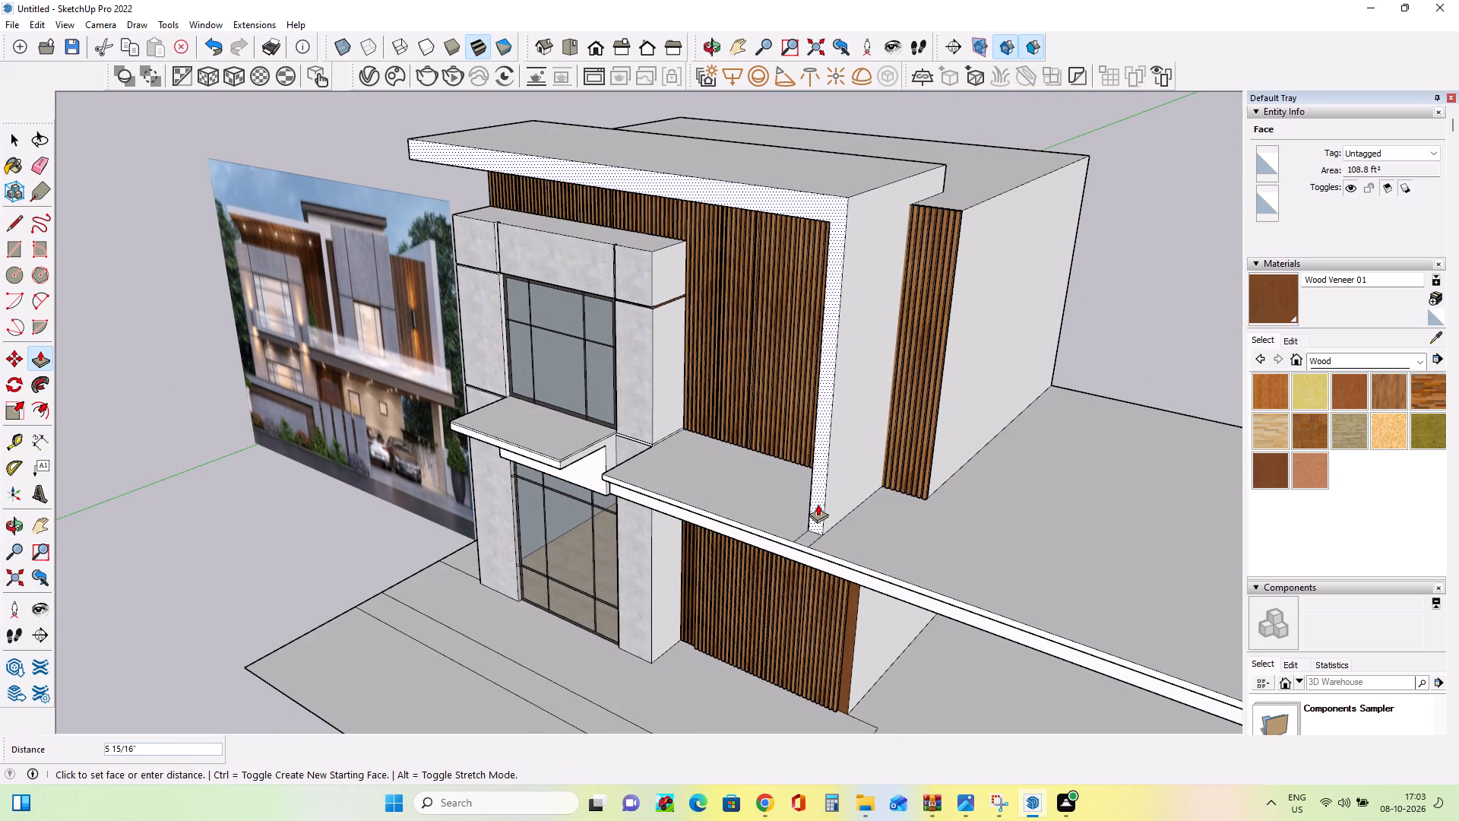
pyautogui.click(818, 504)
# Draw a rectangle about 3' 6 11/16" by 1' 2 5/16" at the front base of the upper wall's carport-facing side.
pyautogui.click(14, 244)
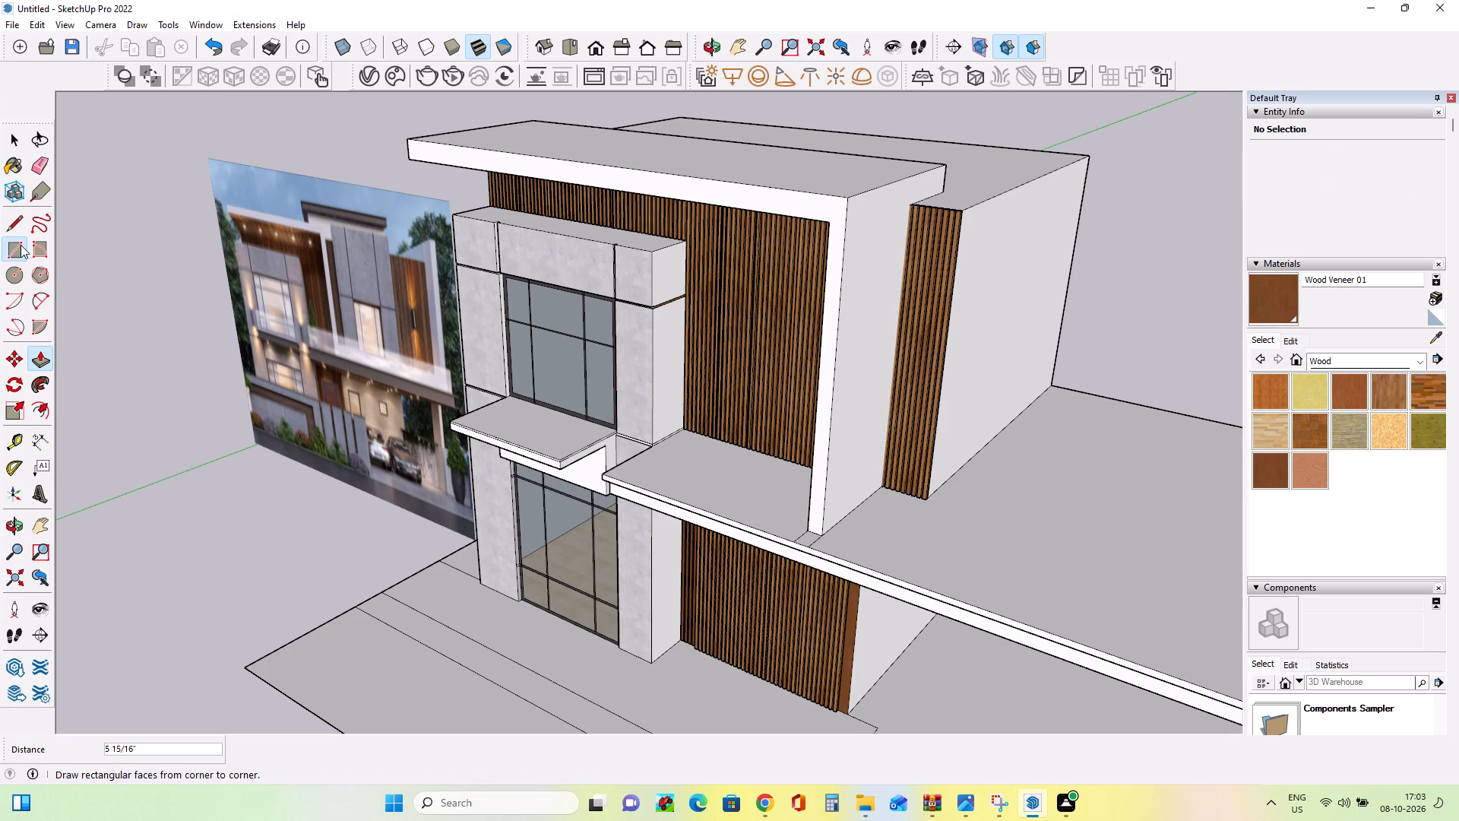
pyautogui.click(825, 494)
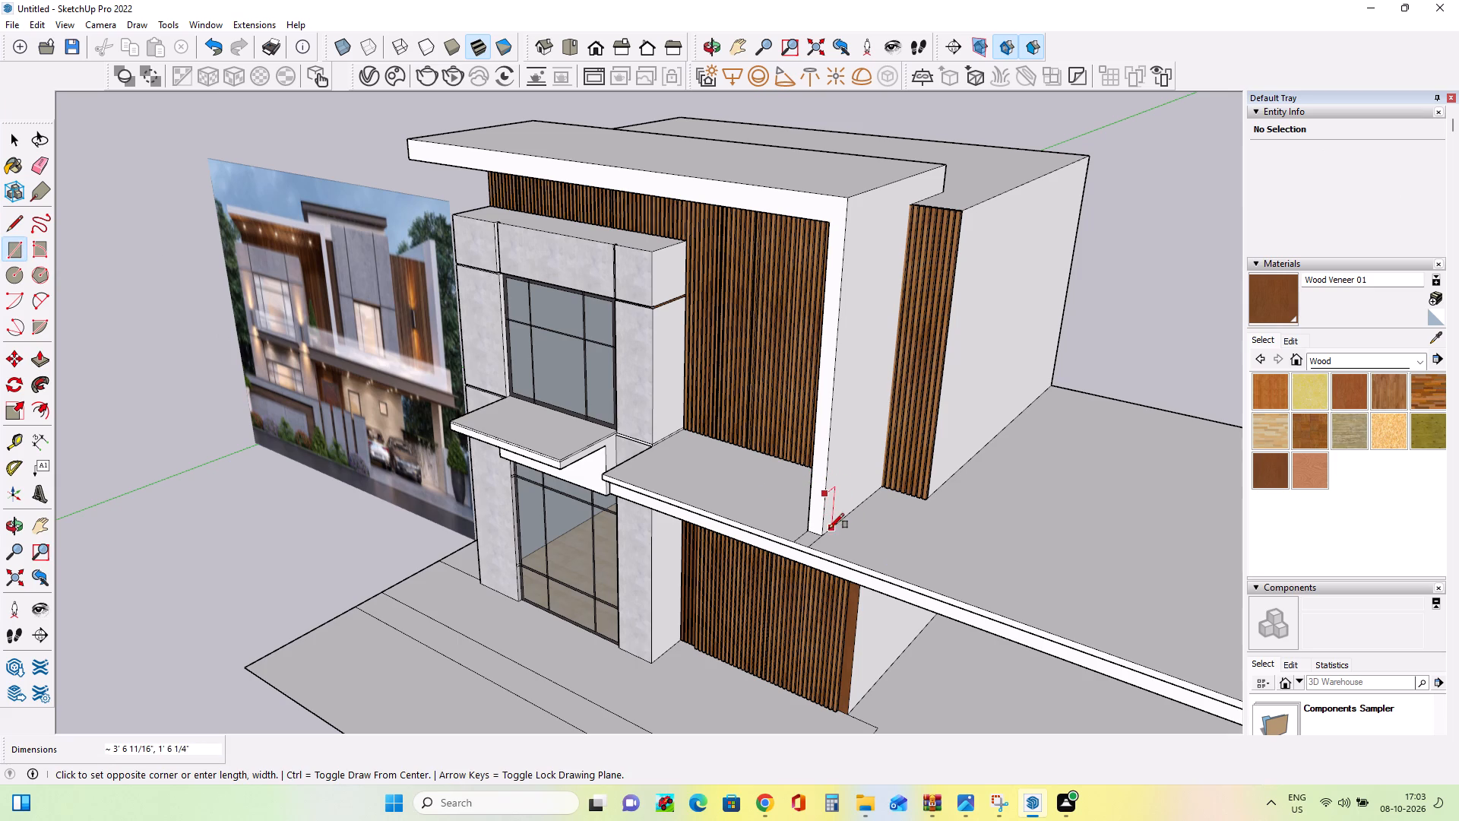
pyautogui.scroll(9, 834, 524)
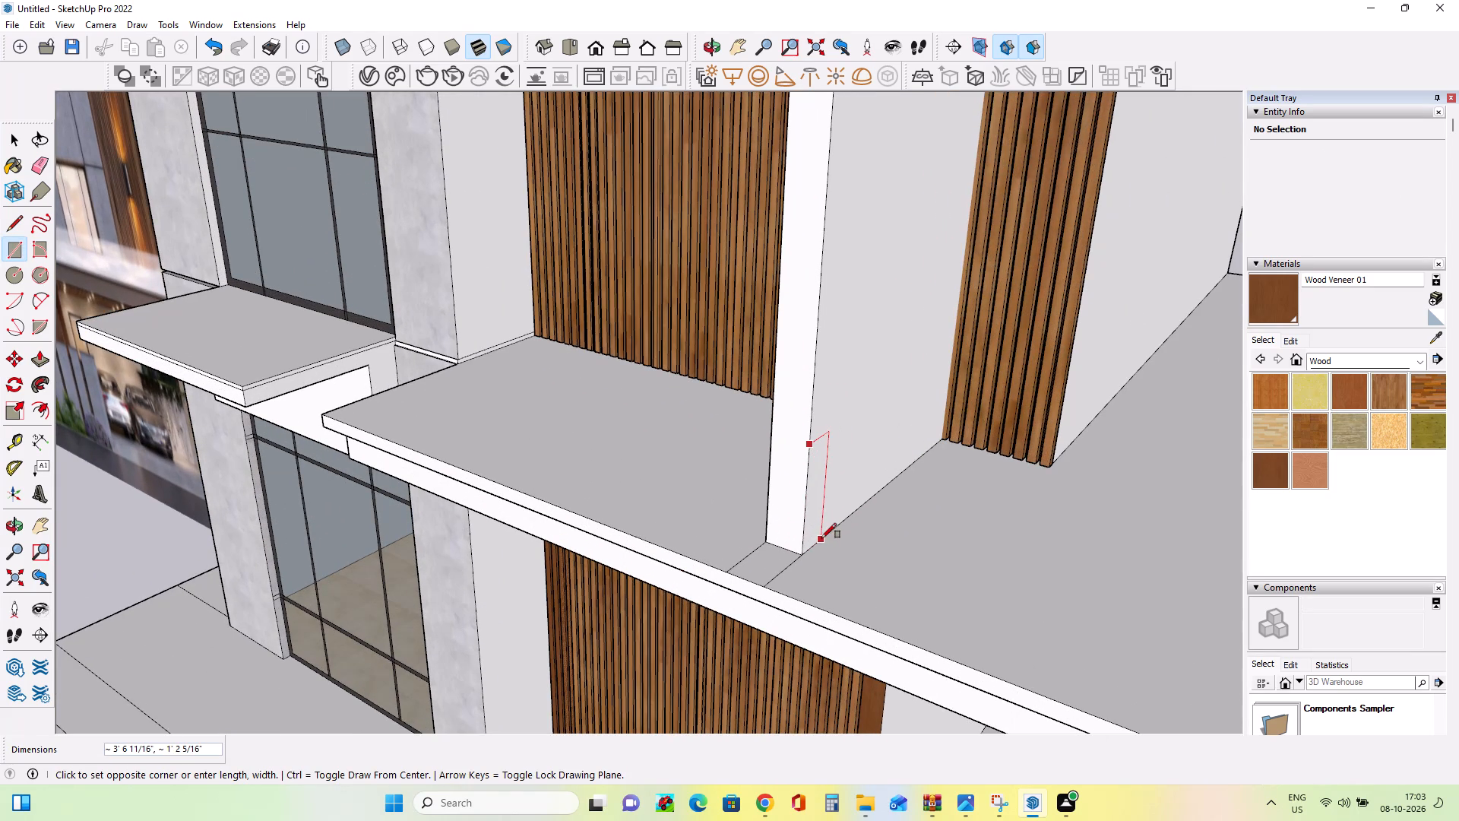
pyautogui.click(821, 538)
pyautogui.scroll(-11, 794, 553)
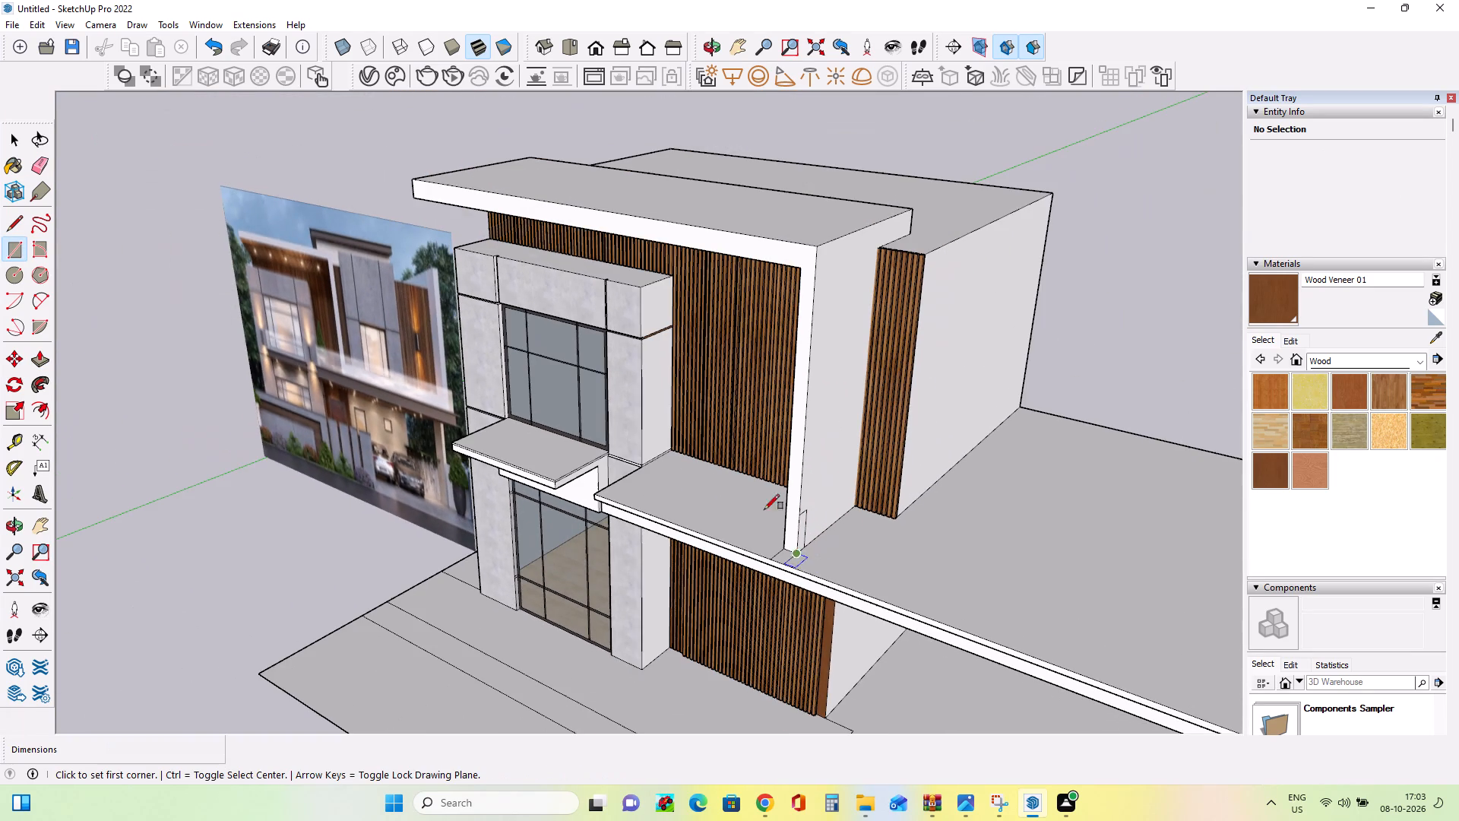
# Extrude the rectangle about 46' 5 1/16" along the carport roof's front edge to form a parapet.
pyautogui.click(40, 363)
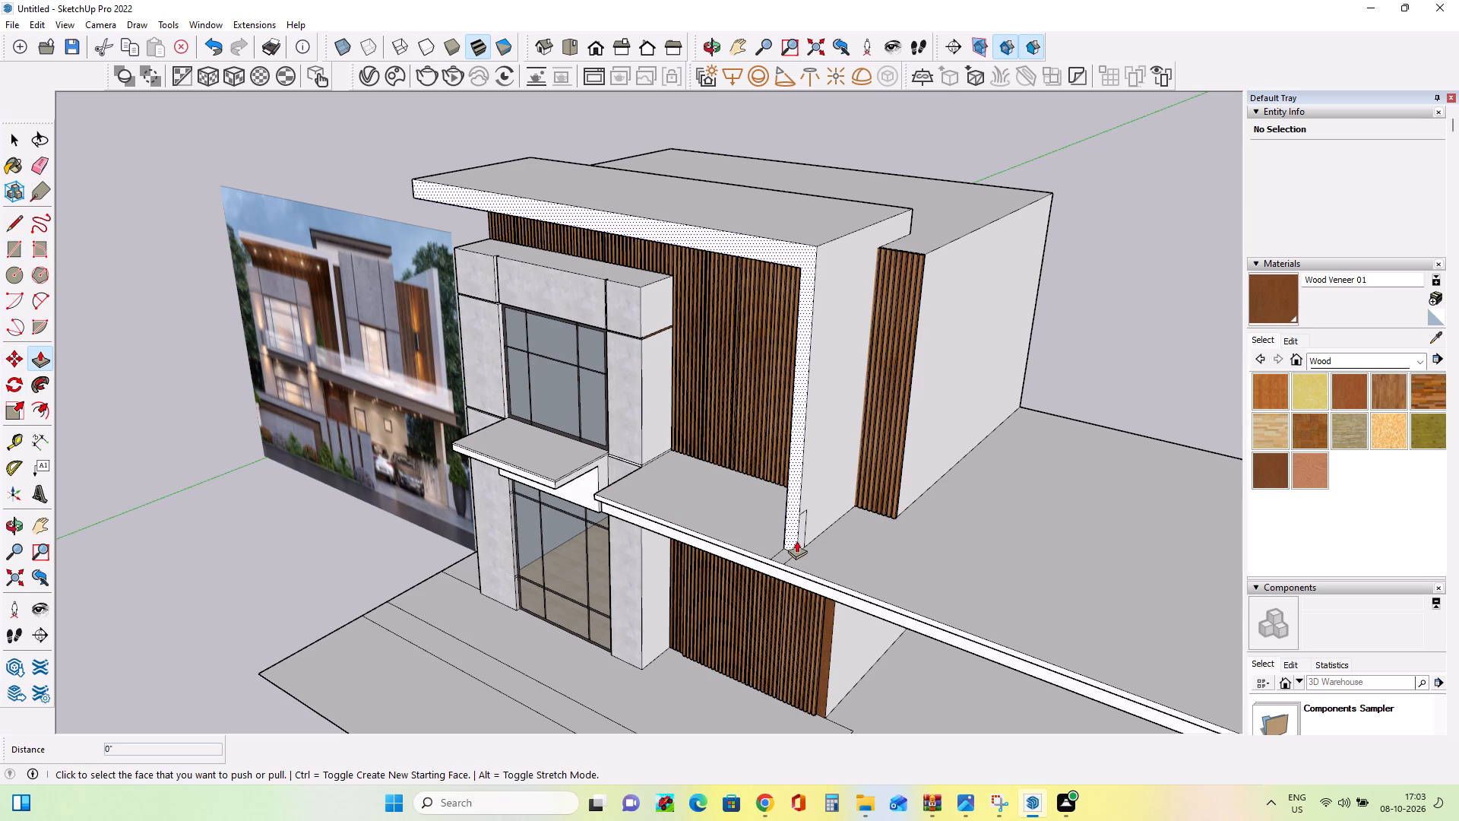
pyautogui.click(802, 539)
pyautogui.scroll(-10, 892, 586)
pyautogui.scroll(1, 893, 587)
pyautogui.scroll(-1, 893, 587)
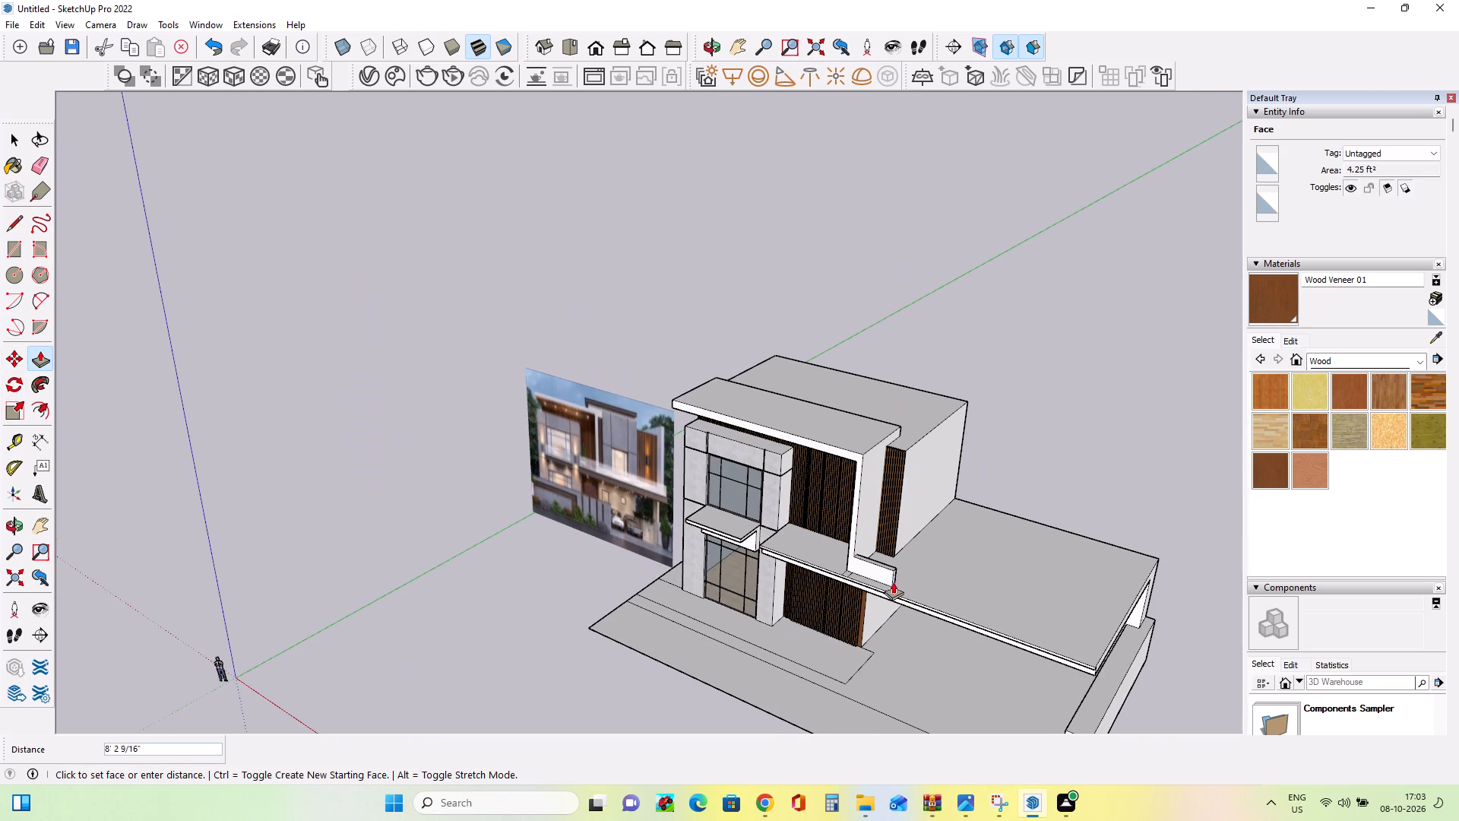
pyautogui.click(1093, 673)
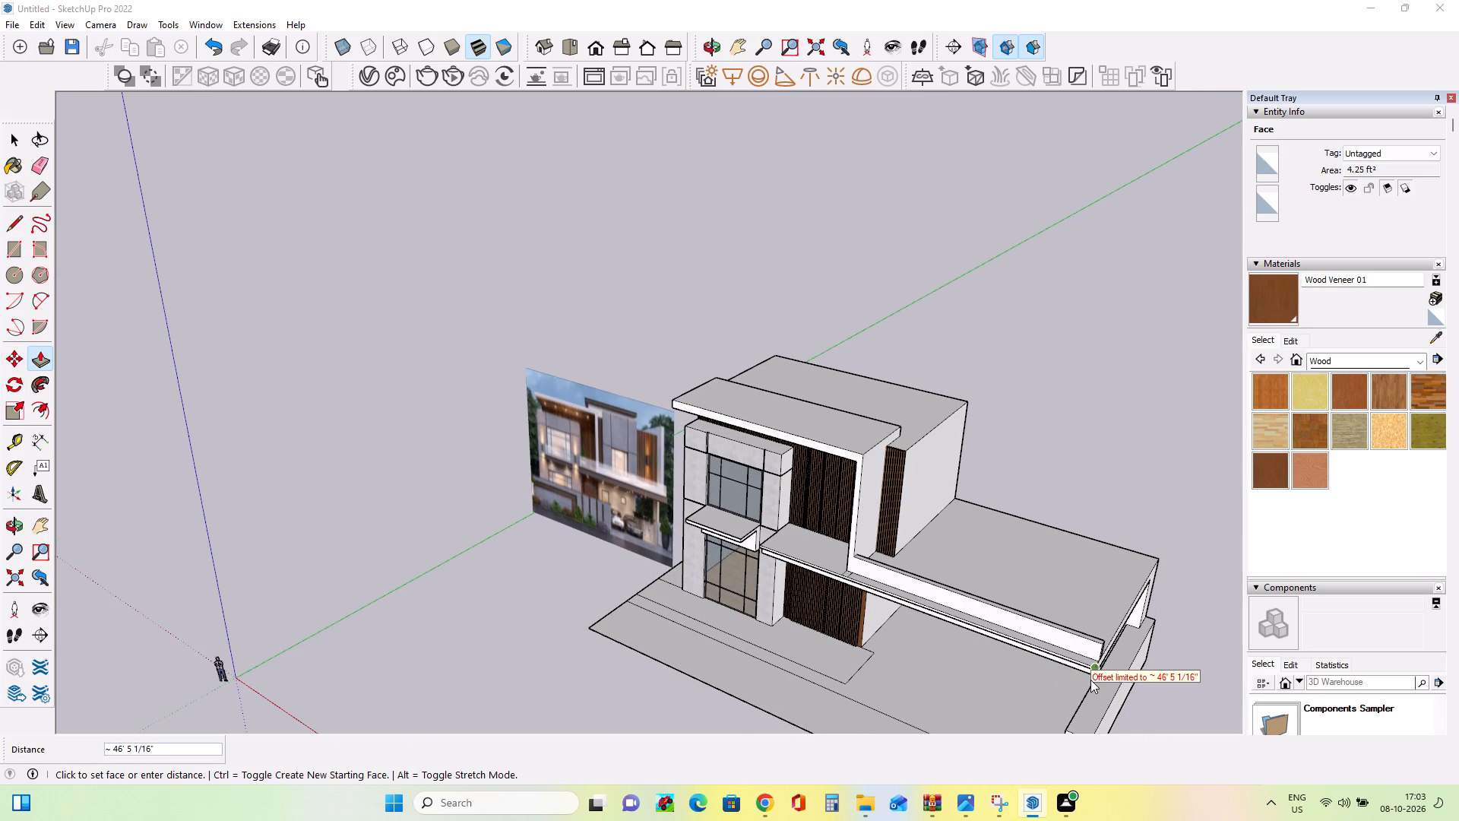
pyautogui.moveTo(1092, 676); pyautogui.dragTo(1082, 655, button='middle')
pyautogui.click(1092, 662)
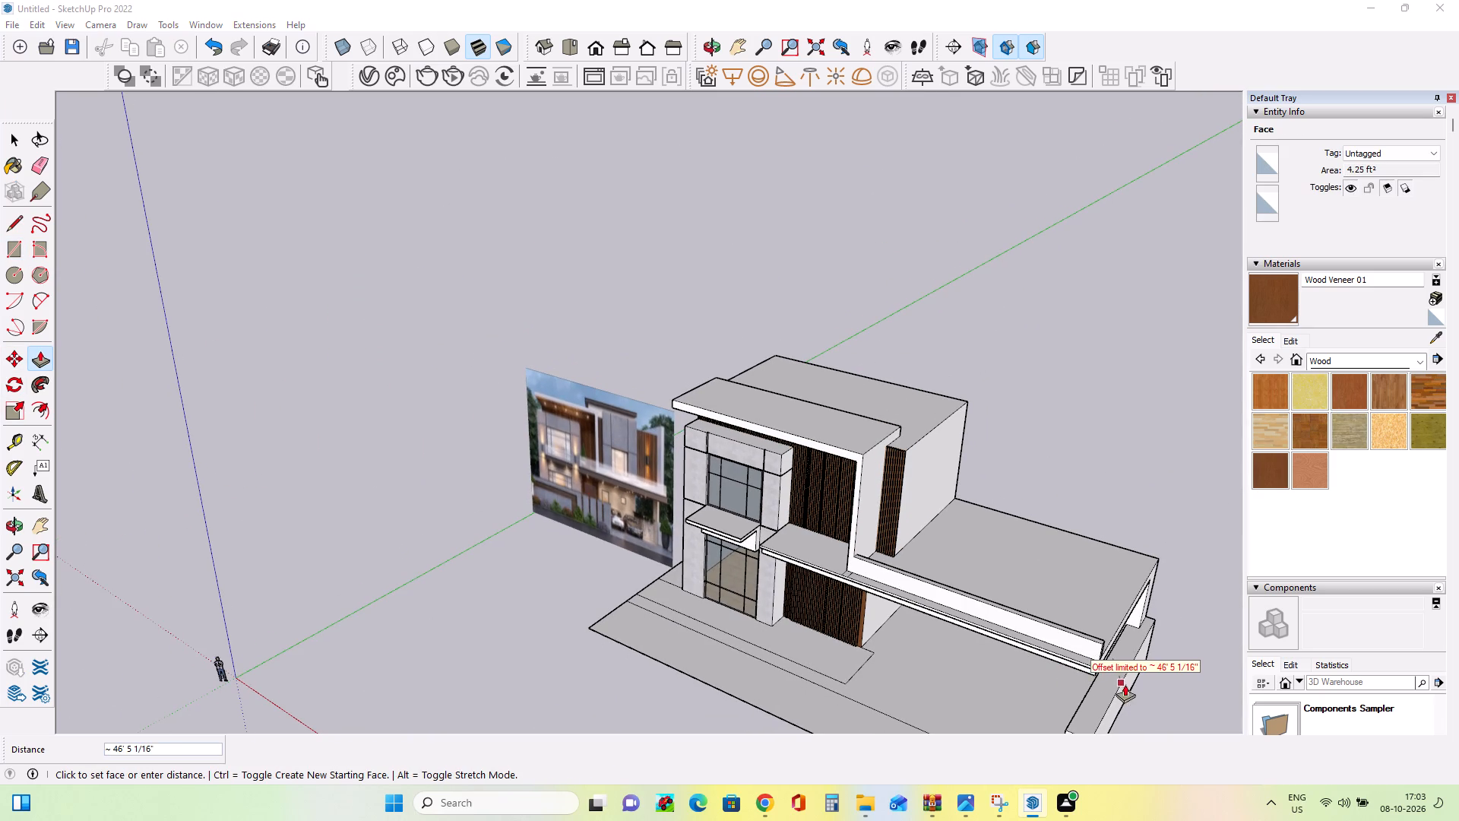
pyautogui.moveTo(1150, 677); pyautogui.dragTo(1060, 531, button='middle')
pyautogui.scroll(4, 1060, 598)
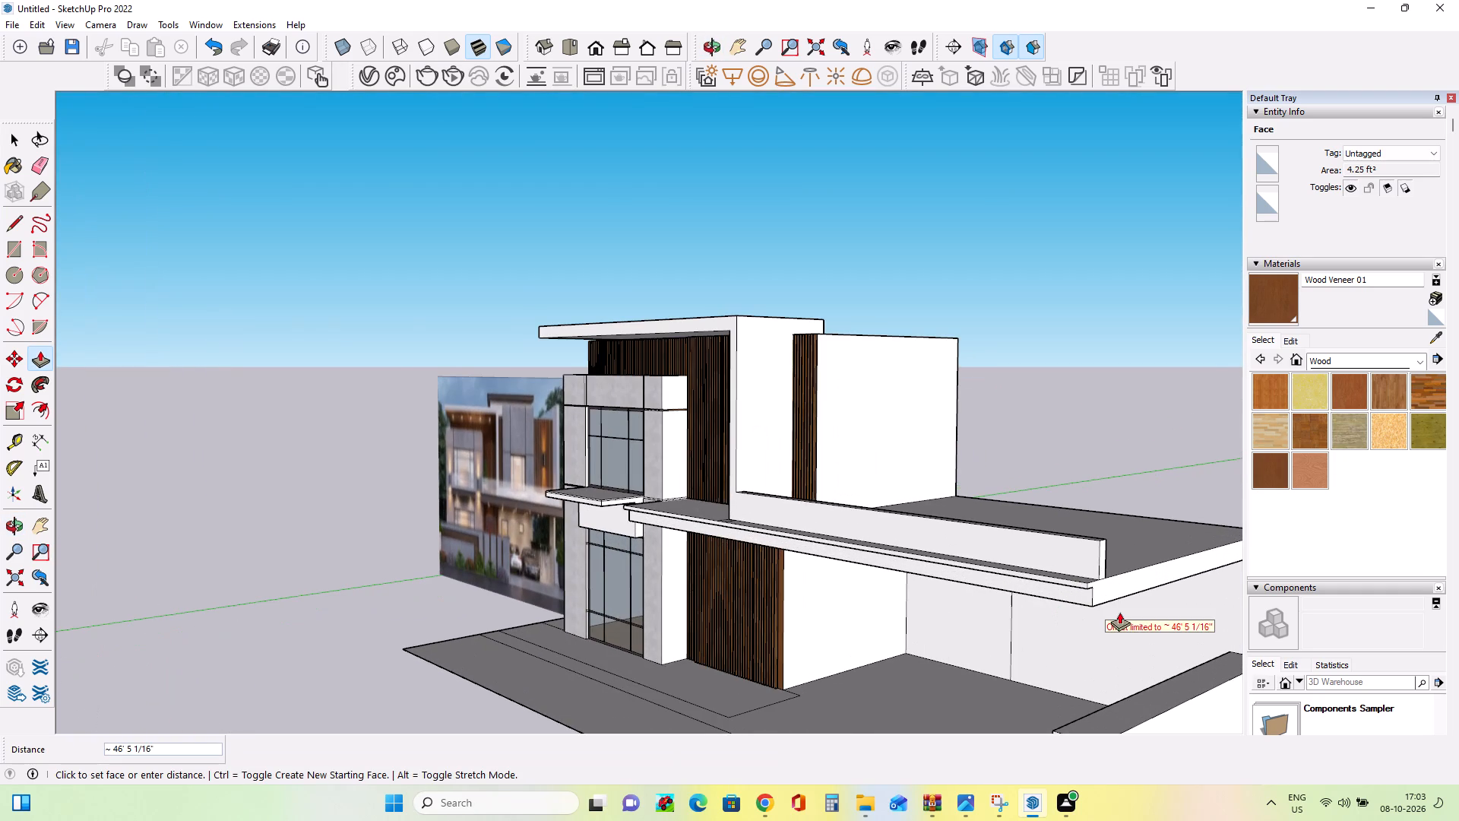
pyautogui.click(1119, 612)
# Push the parapet's free end face back 1' 8 15/16" from the end of the carport roof.
pyautogui.scroll(-8, 1085, 615)
pyautogui.moveTo(1150, 624); pyautogui.dragTo(970, 615, button='middle')
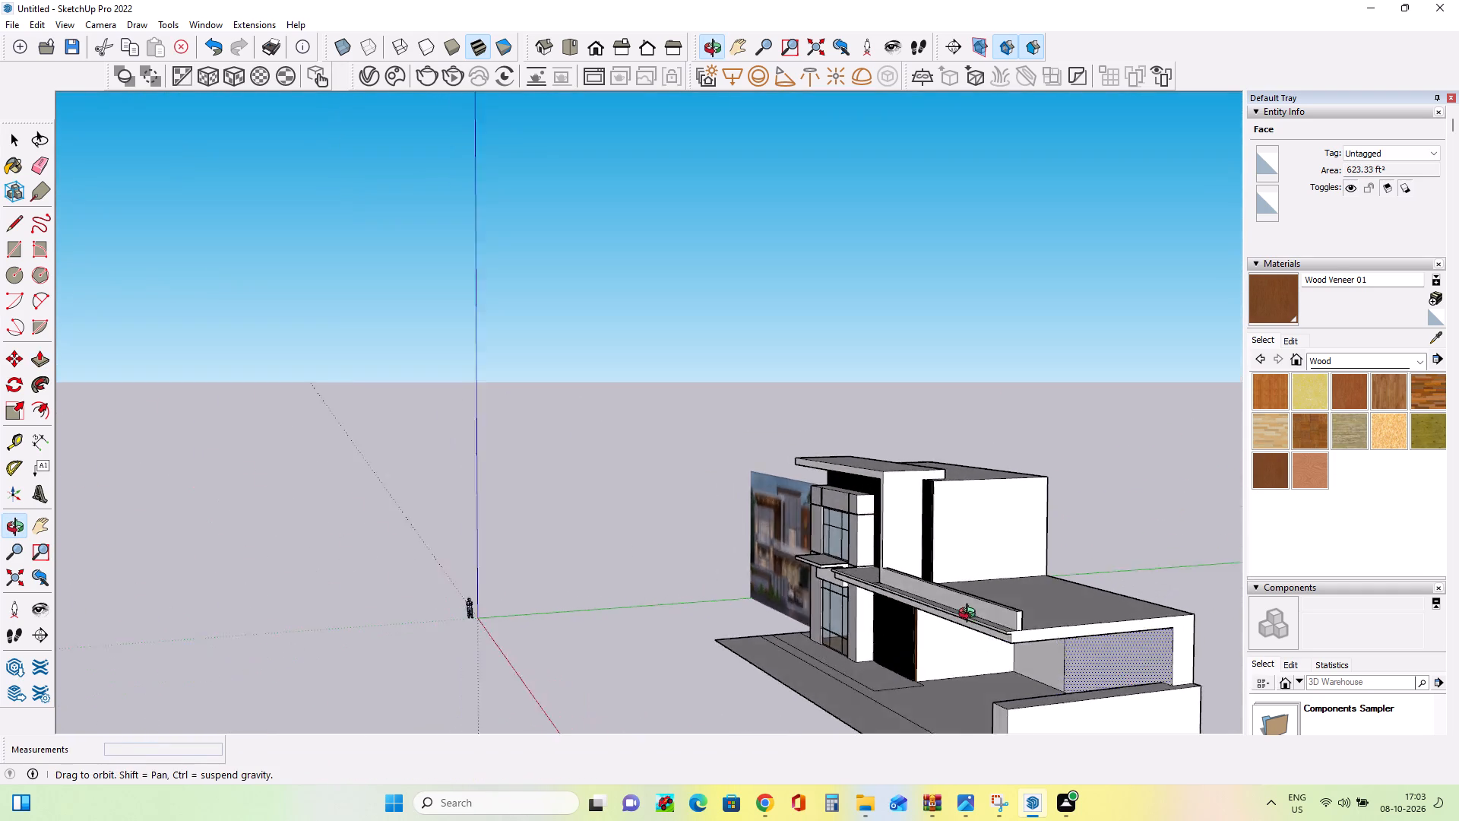
pyautogui.moveTo(970, 615); pyautogui.dragTo(965, 613, button='middle')
pyautogui.scroll(6, 971, 623)
pyautogui.moveTo(1169, 673); pyautogui.dragTo(850, 648, button='middle')
pyautogui.scroll(-1, 850, 648)
pyautogui.moveTo(859, 649); pyautogui.dragTo(792, 712, button='middle')
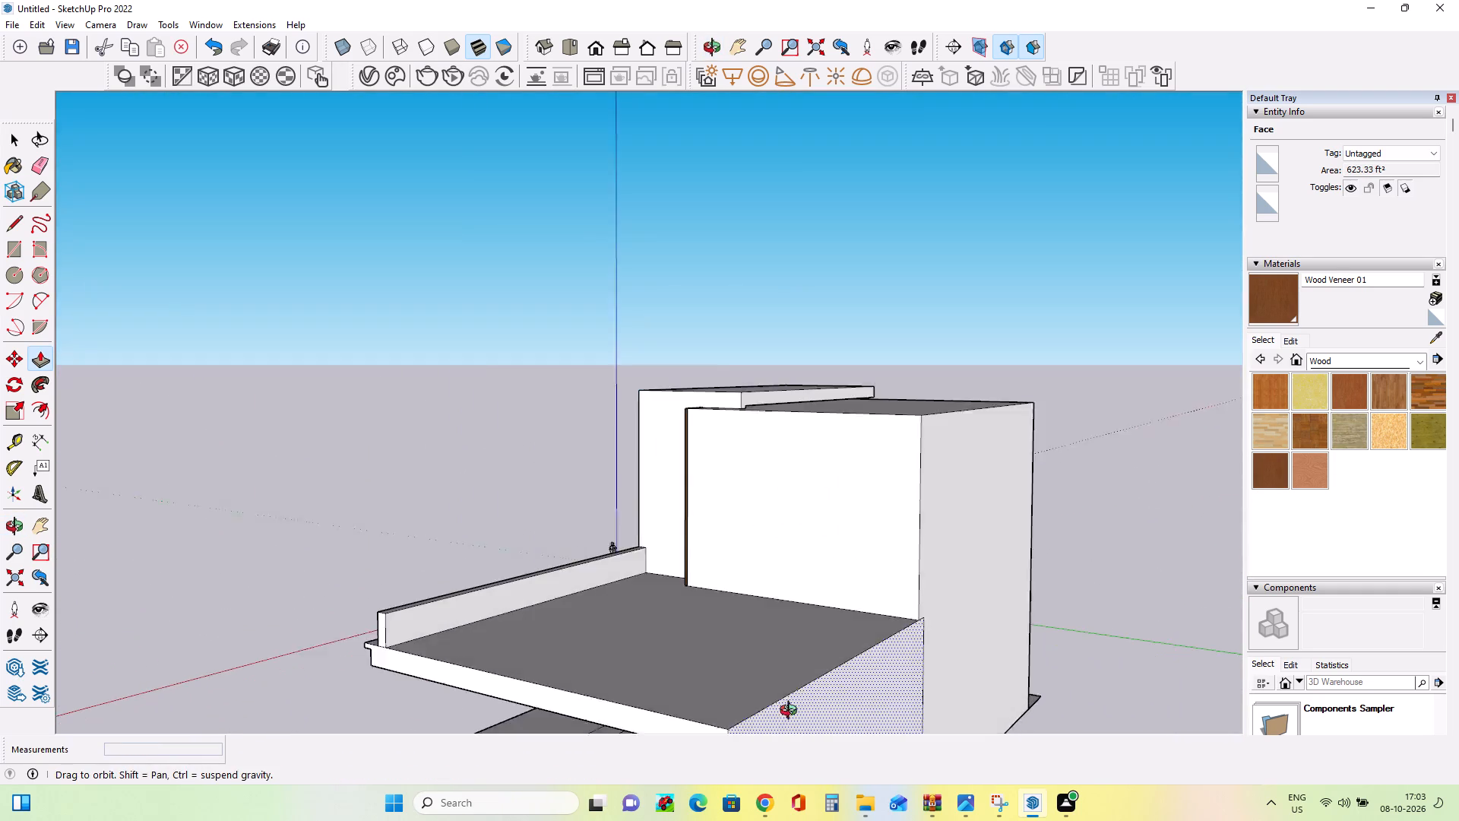
pyautogui.moveTo(792, 712); pyautogui.dragTo(770, 729, button='middle')
pyautogui.click(328, 658)
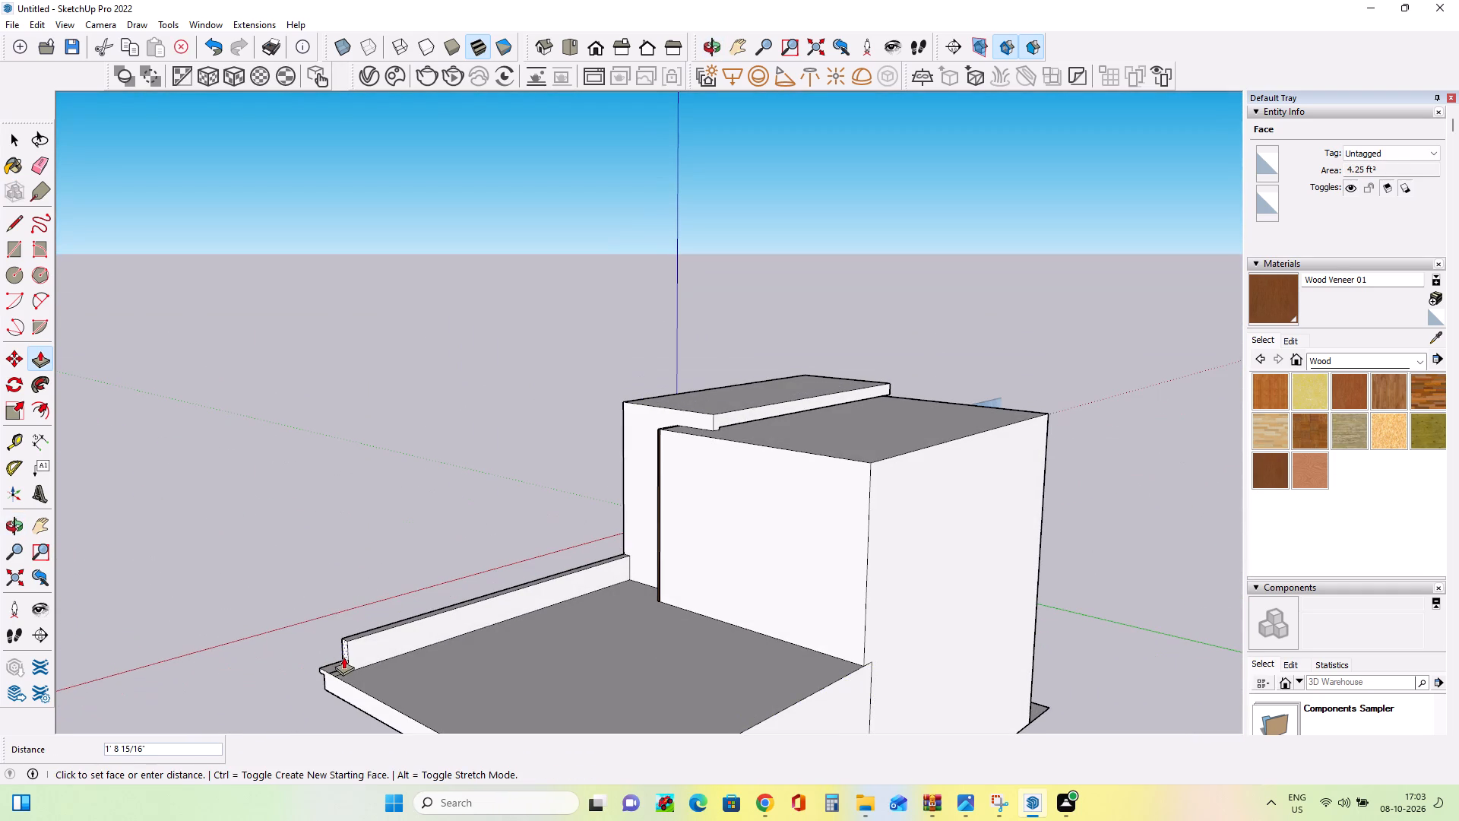
pyautogui.click(343, 657)
# Examine the parapet's free end and the carport roof corner from behind and above.
pyautogui.scroll(-10, 616, 635)
pyautogui.scroll(5, 600, 747)
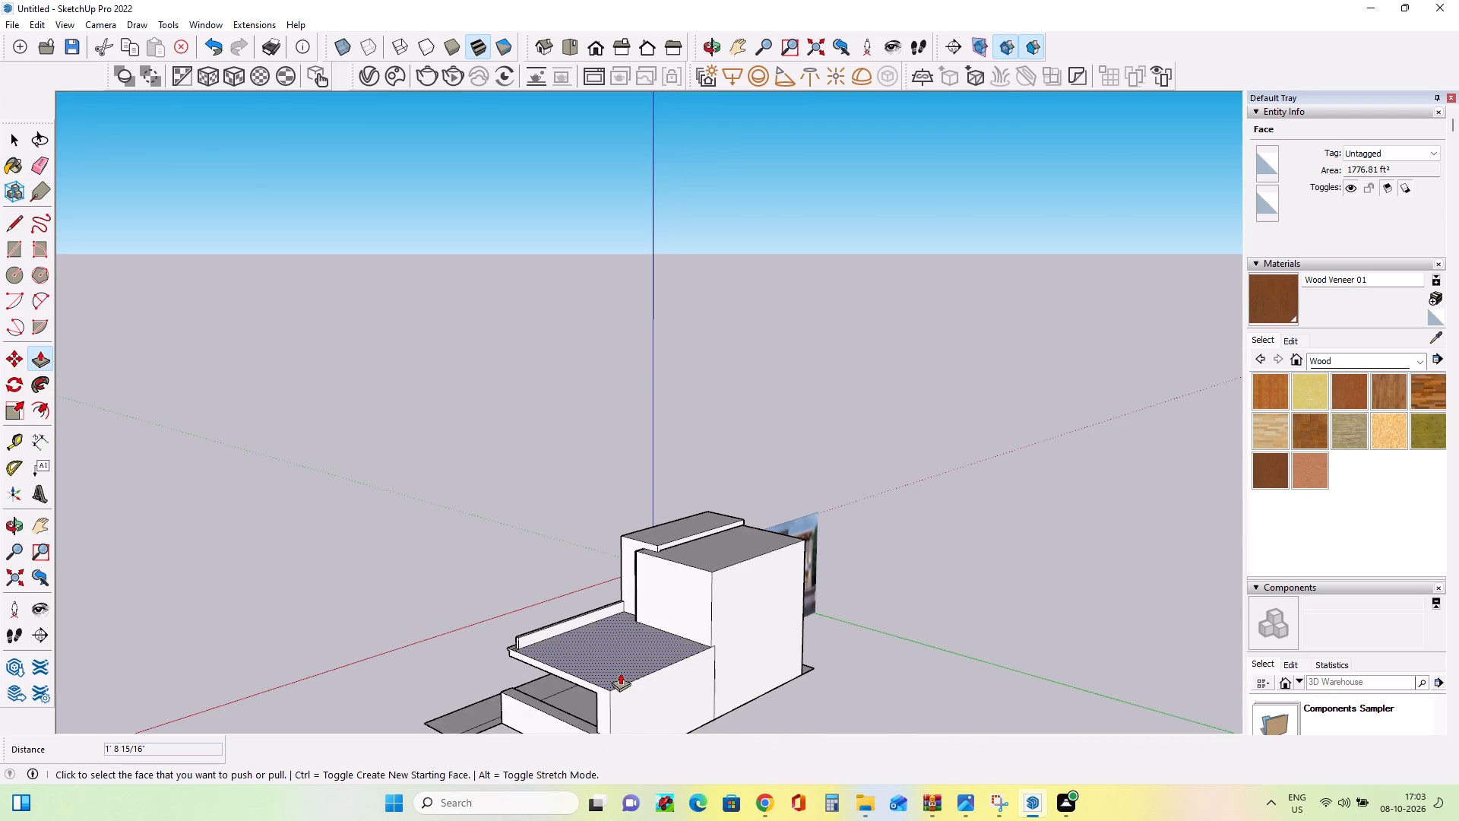
pyautogui.scroll(10, 620, 673)
pyautogui.moveTo(679, 642); pyautogui.dragTo(626, 733, button='middle')
pyautogui.scroll(-4, 640, 601)
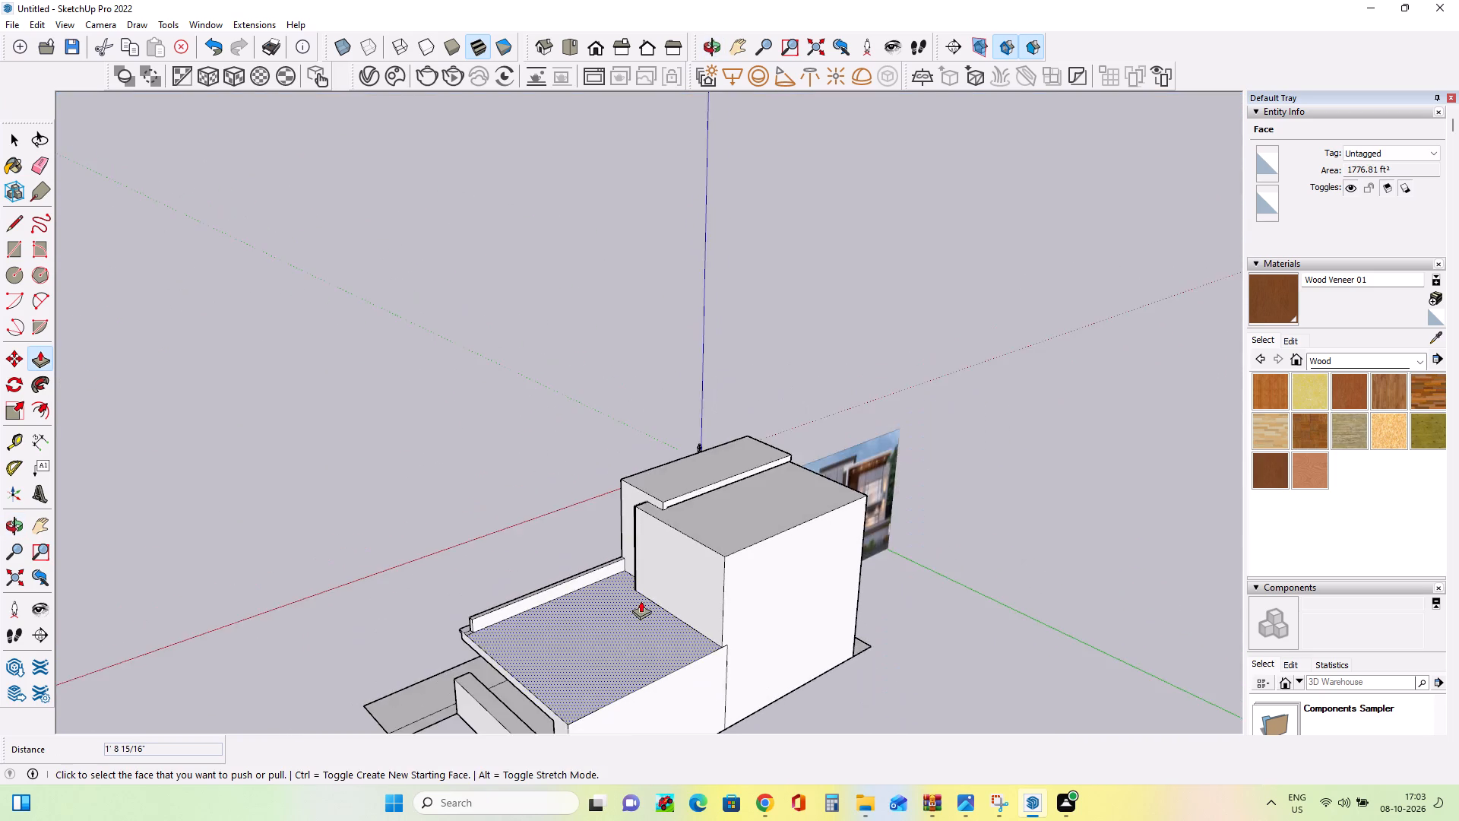
pyautogui.scroll(-7, 641, 601)
pyautogui.moveTo(731, 624); pyautogui.dragTo(589, 689, button='middle')
pyautogui.scroll(11, 543, 647)
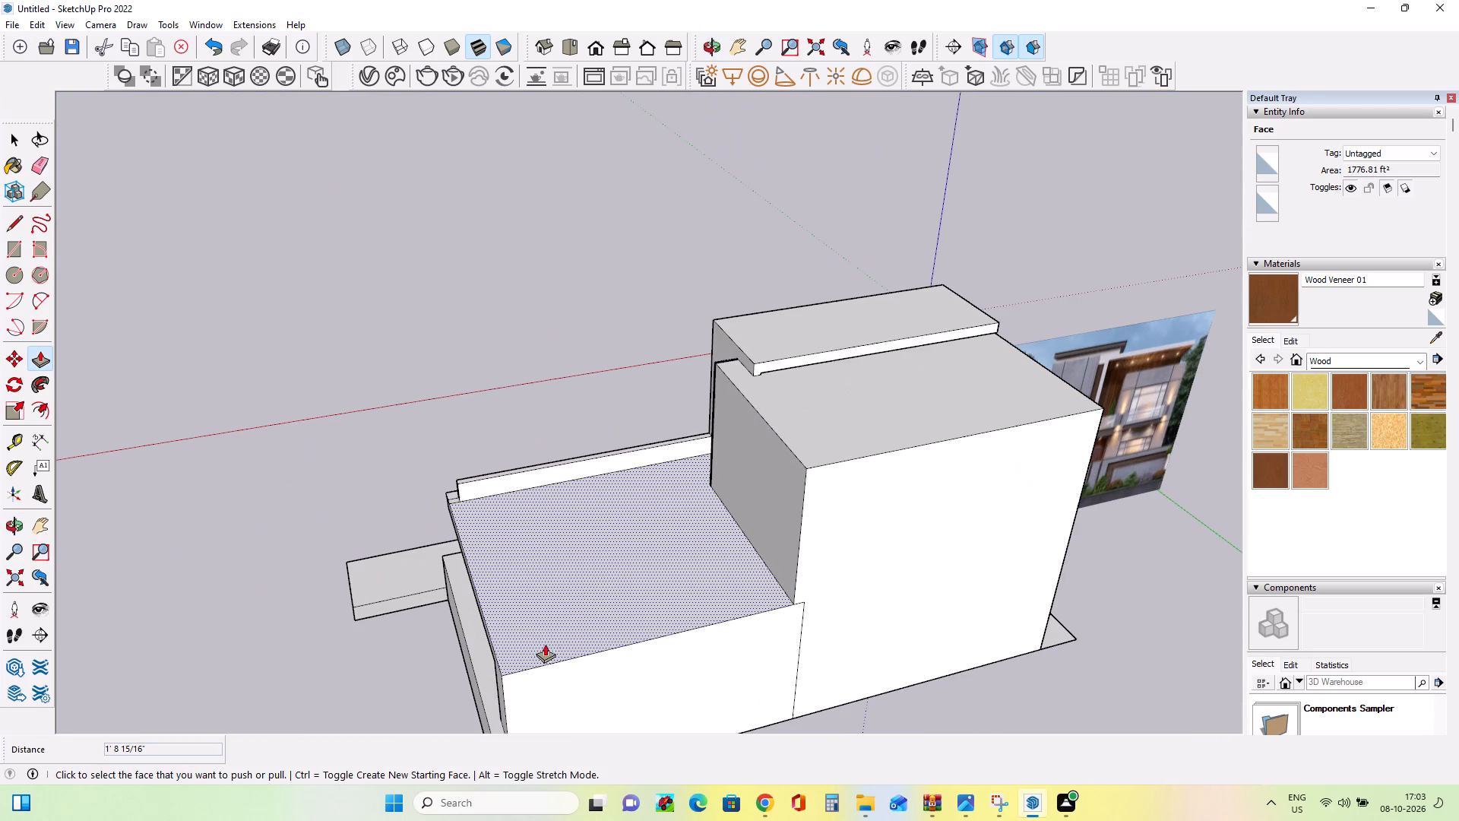
pyautogui.moveTo(479, 528); pyautogui.dragTo(497, 557, button='middle')
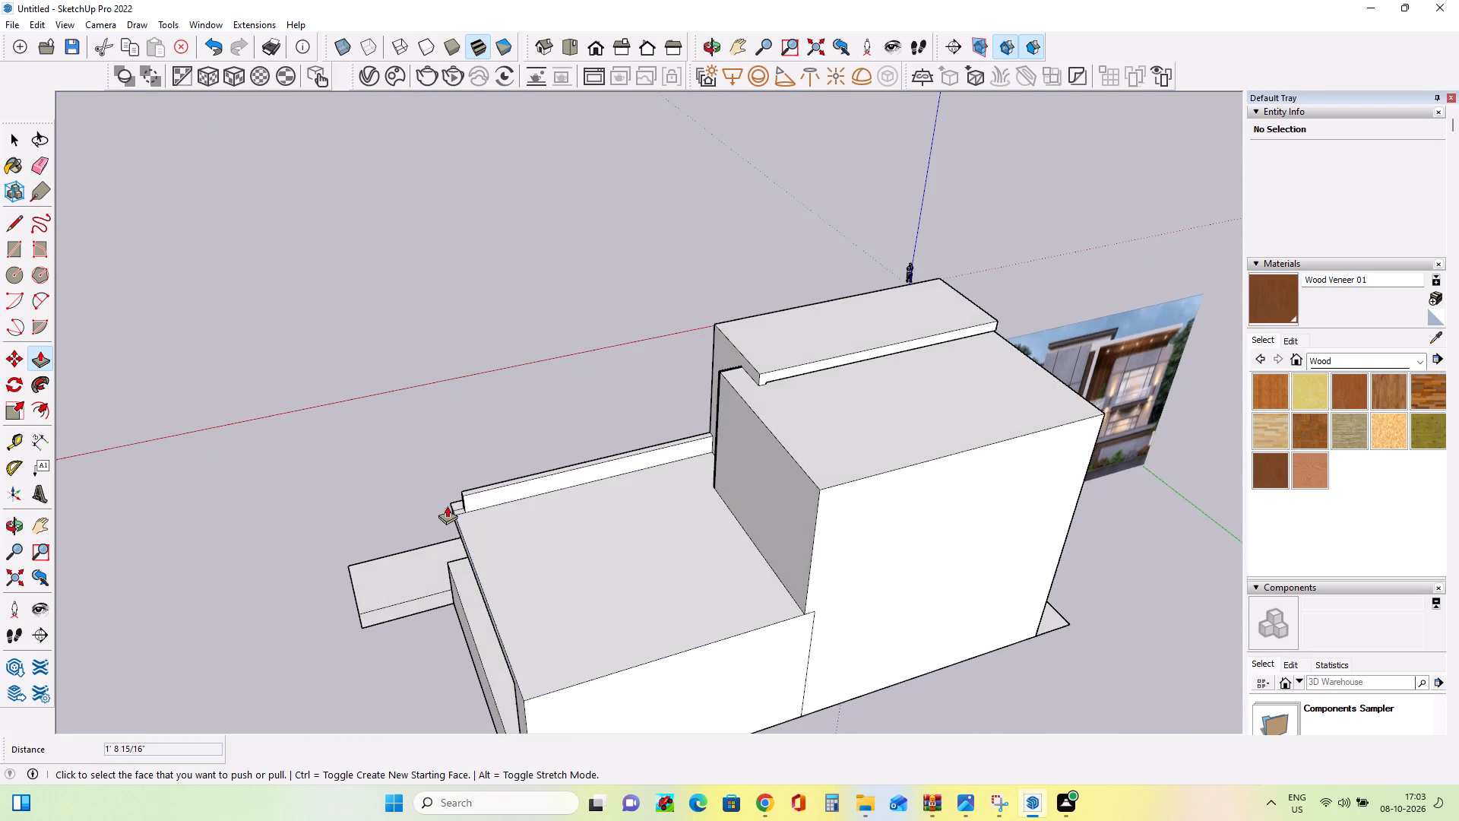
pyautogui.scroll(4, 448, 505)
pyautogui.moveTo(464, 513); pyautogui.dragTo(520, 519, button='middle')
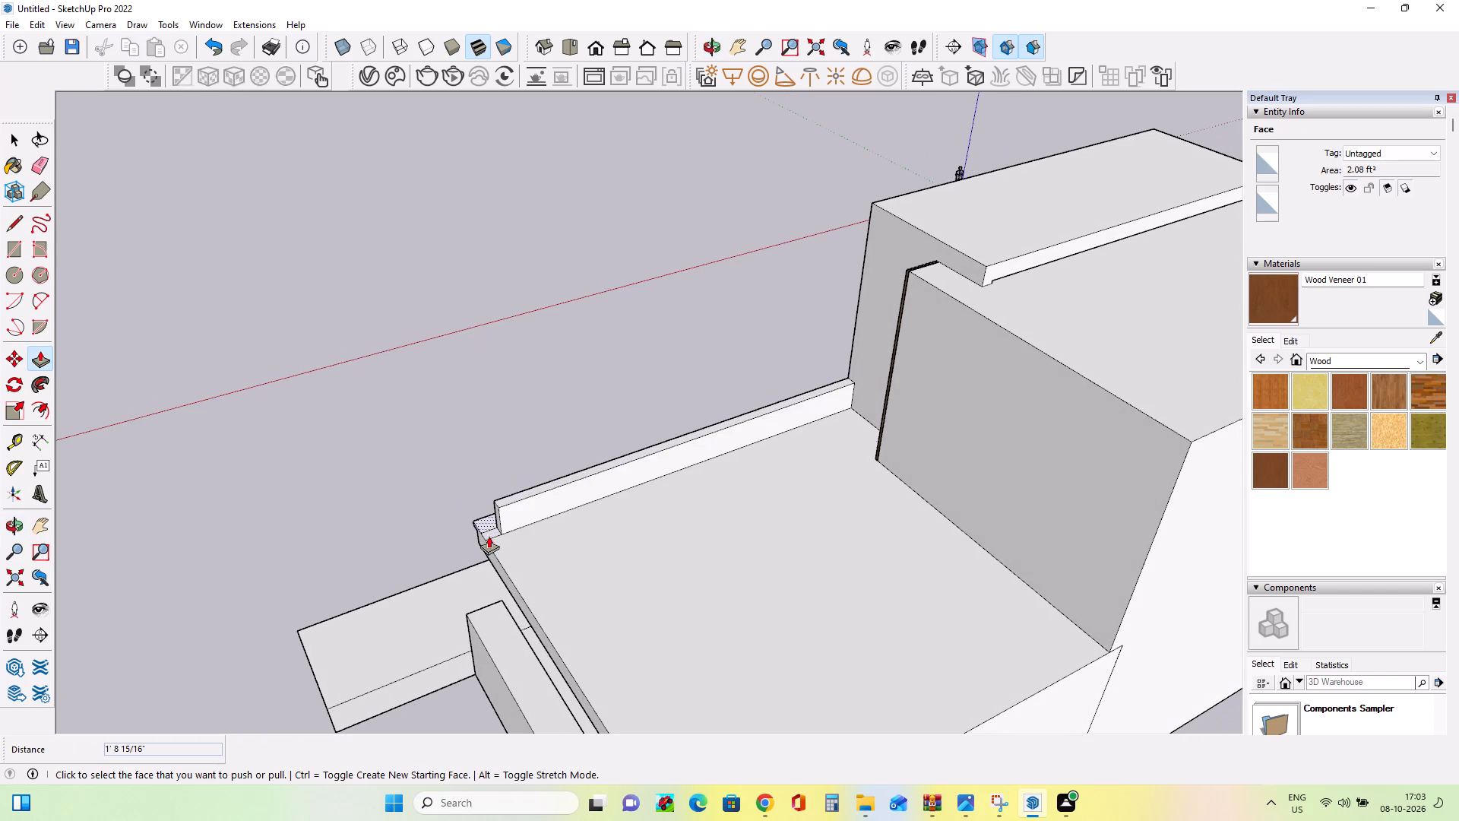
# Draw a rectangle about 42' 1 1/8" by 1' 8 15/16" on the carport roof, along its outer side edge up to the parapet.
pyautogui.scroll(-3, 450, 494)
pyautogui.click(12, 246)
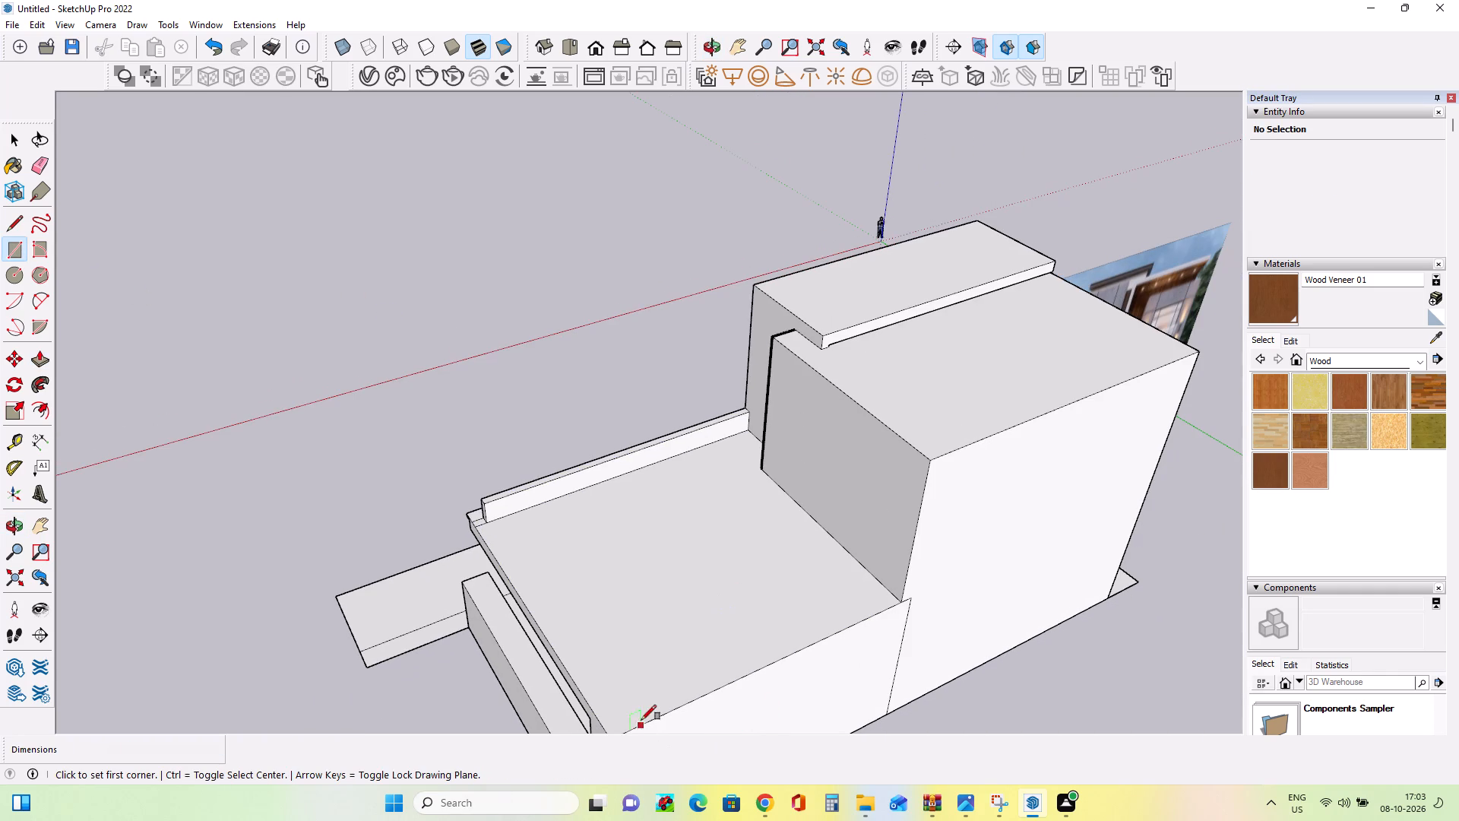
pyautogui.scroll(-7, 654, 691)
pyautogui.scroll(8, 634, 718)
pyautogui.click(634, 718)
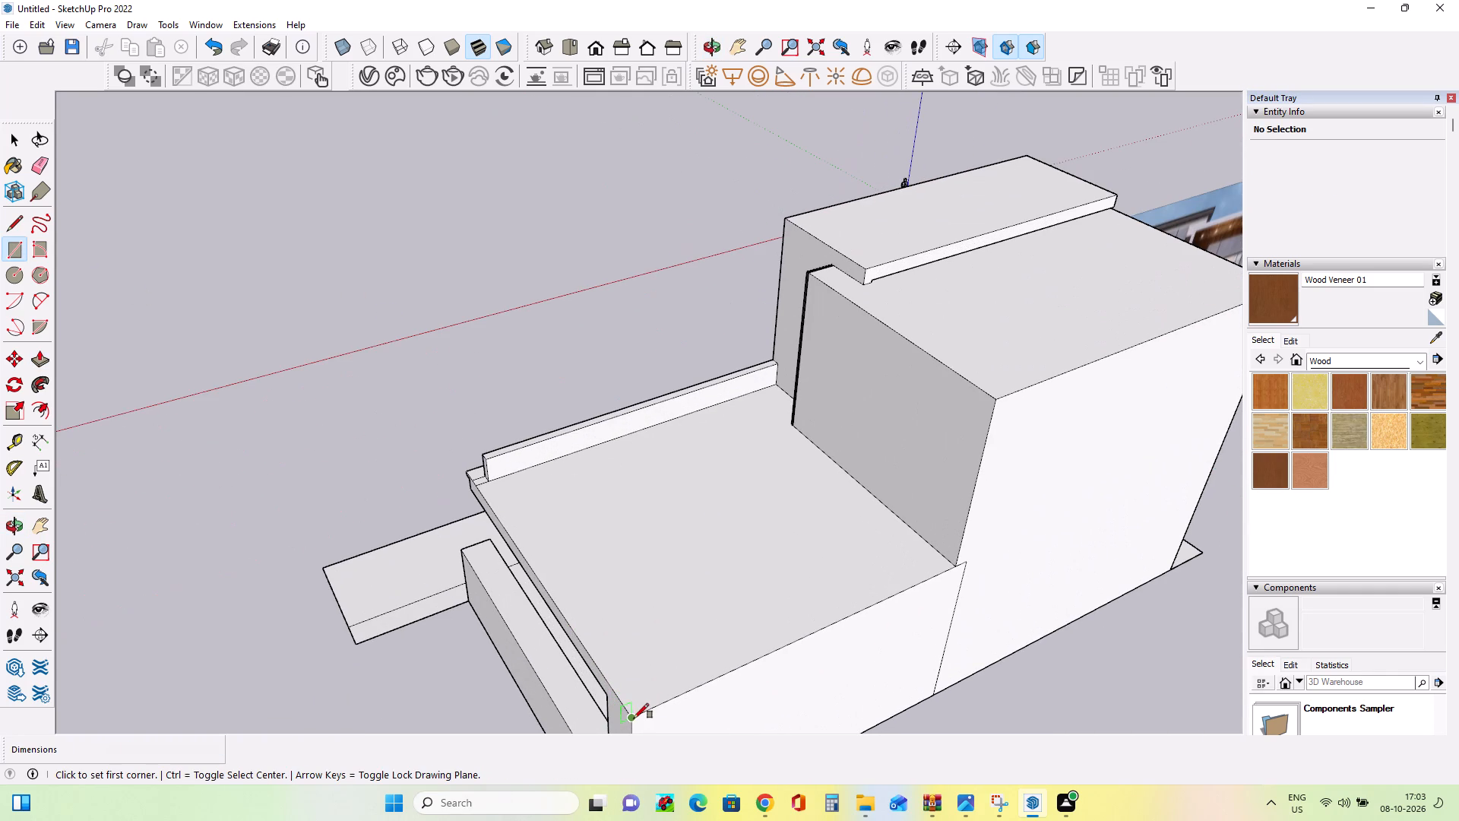
pyautogui.click(479, 470)
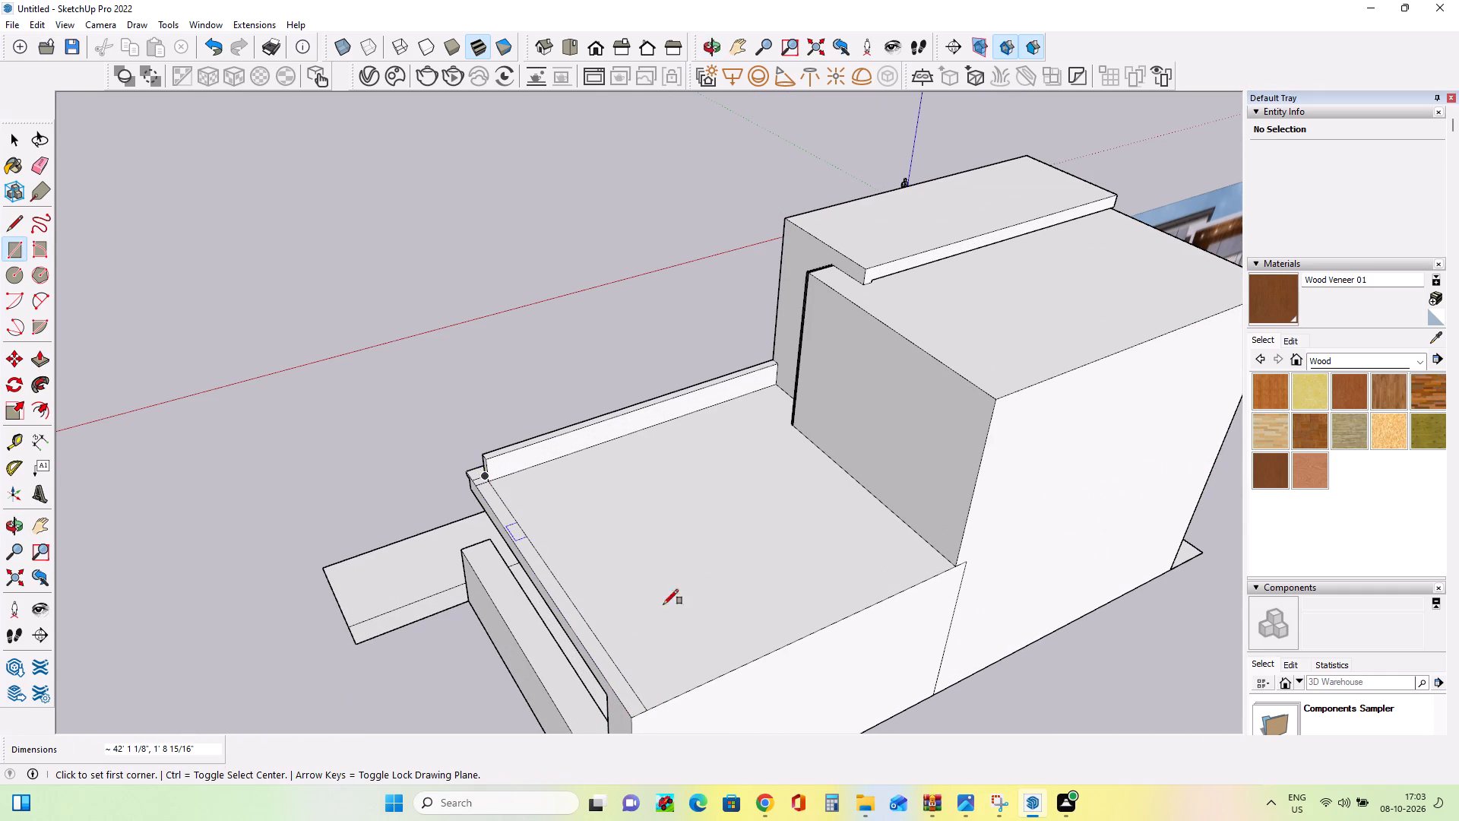
# Extrude the strip upward about 28' 5 3/16" to form a tall side wall at the carport roof's outer edge.
pyautogui.click(36, 361)
pyautogui.click(571, 612)
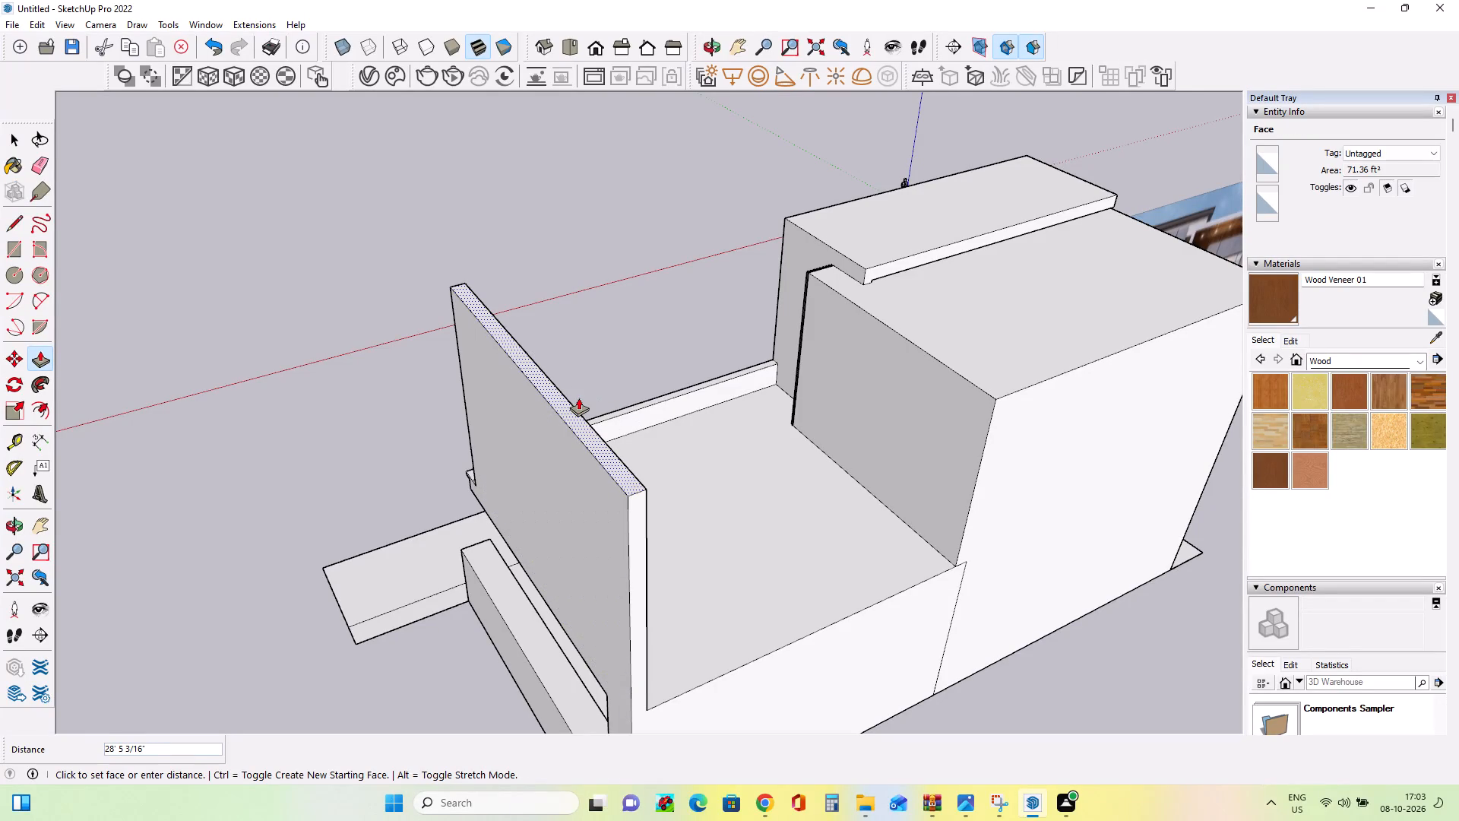
pyautogui.click(578, 398)
# Extend the tall side wall's front end face about 1' 2 5/16" so it lines up with the parapet's front face.
pyautogui.moveTo(665, 566); pyautogui.dragTo(1315, 536, button='middle')
pyautogui.moveTo(938, 482); pyautogui.dragTo(1317, 429, button='middle')
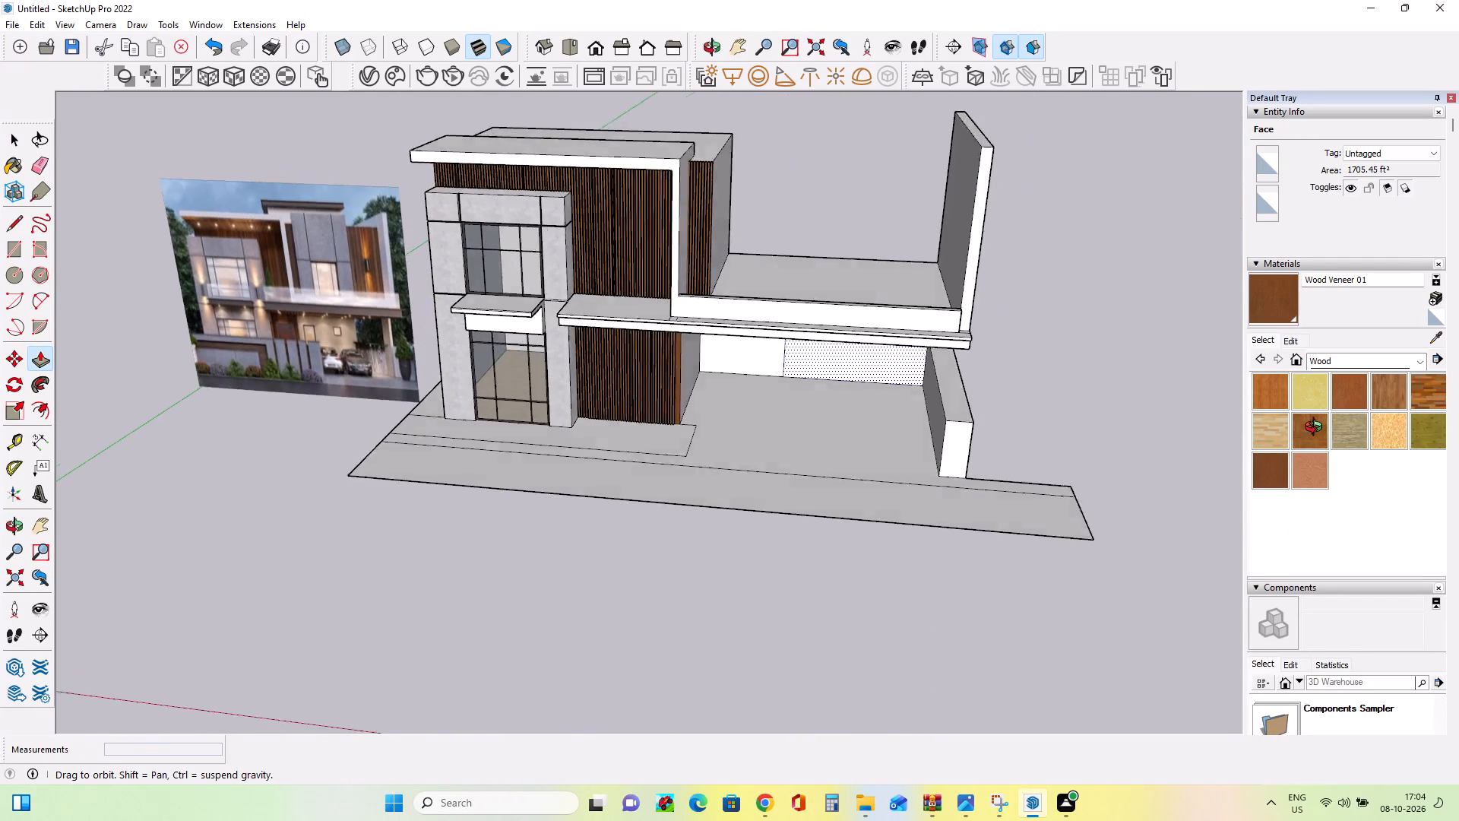
pyautogui.moveTo(1317, 429); pyautogui.dragTo(1318, 427, button='middle')
pyautogui.moveTo(938, 203); pyautogui.dragTo(975, 308, button='middle')
pyautogui.scroll(3, 975, 308)
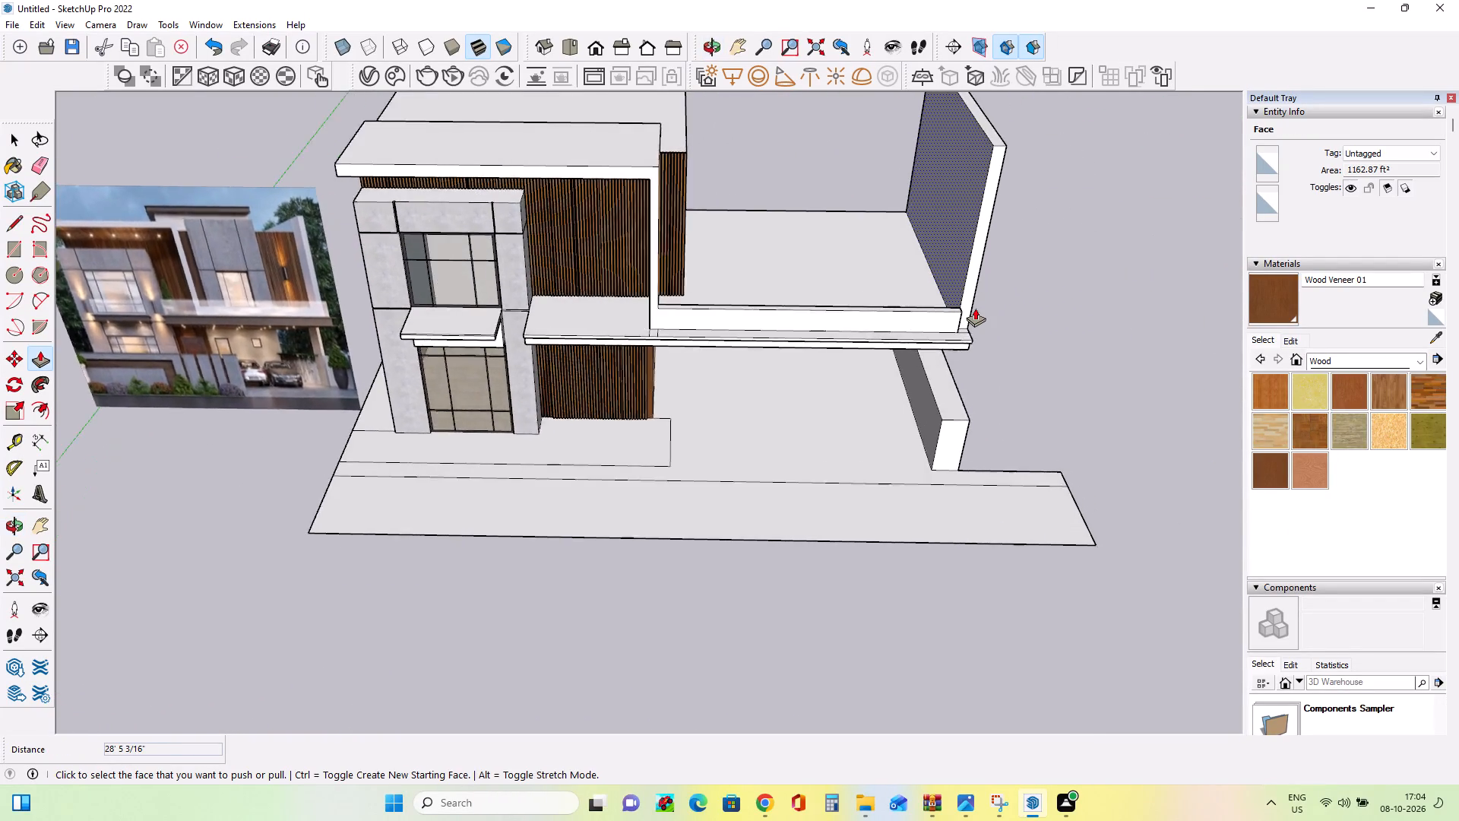
pyautogui.scroll(2, 975, 308)
pyautogui.click(965, 304)
pyautogui.click(947, 310)
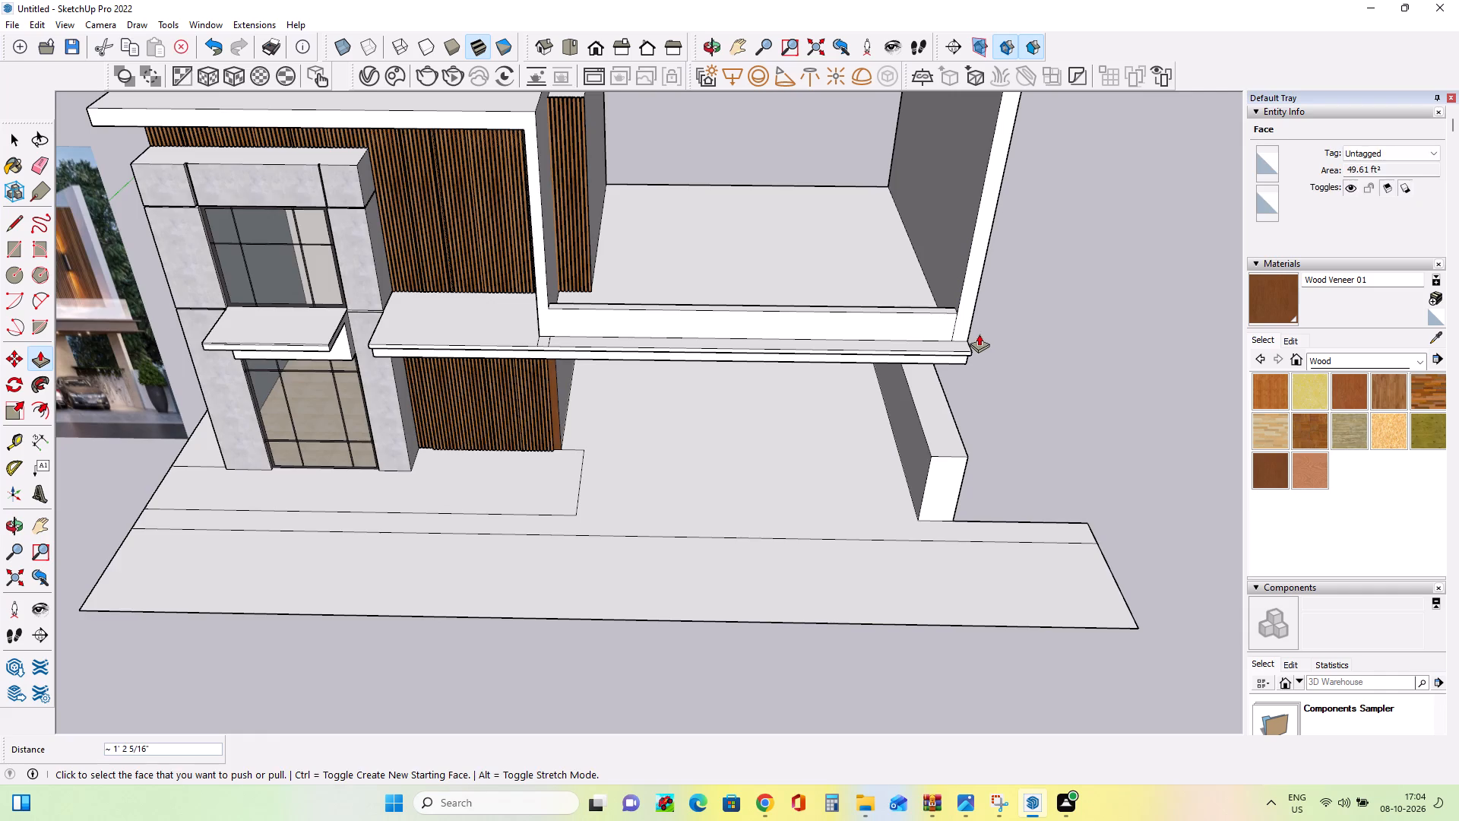
# Examine the facade with the tall side wall beside the reference image, including the underside of the roof frame's overhang.
pyautogui.middleClick(979, 335)
pyautogui.scroll(-5, 979, 338)
pyautogui.moveTo(977, 334); pyautogui.dragTo(967, 317, button='middle')
pyautogui.scroll(-2, 966, 309)
pyautogui.moveTo(966, 308); pyautogui.dragTo(1033, 287, button='middle')
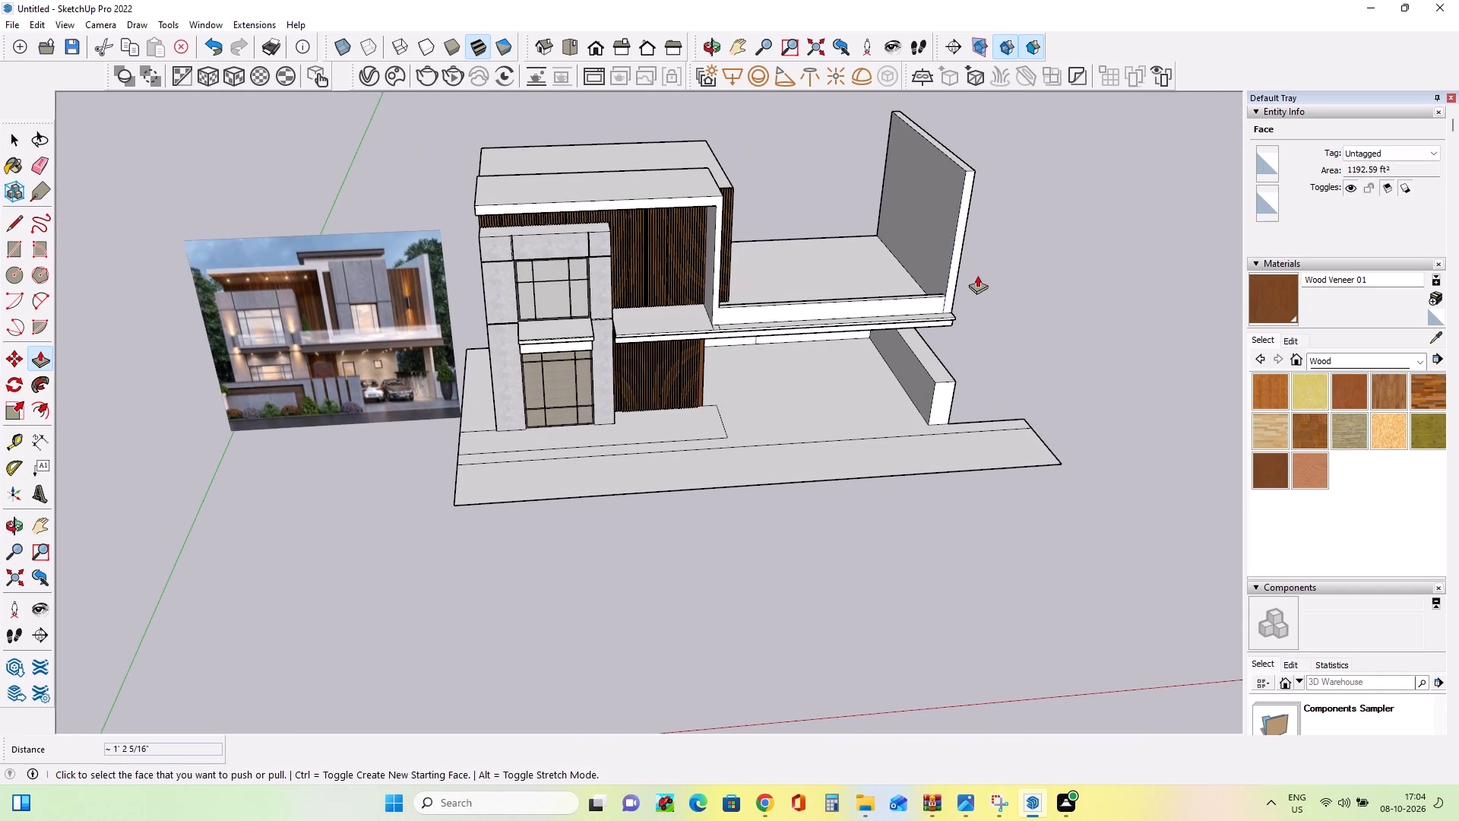
pyautogui.moveTo(911, 268); pyautogui.dragTo(864, 275, button='middle')
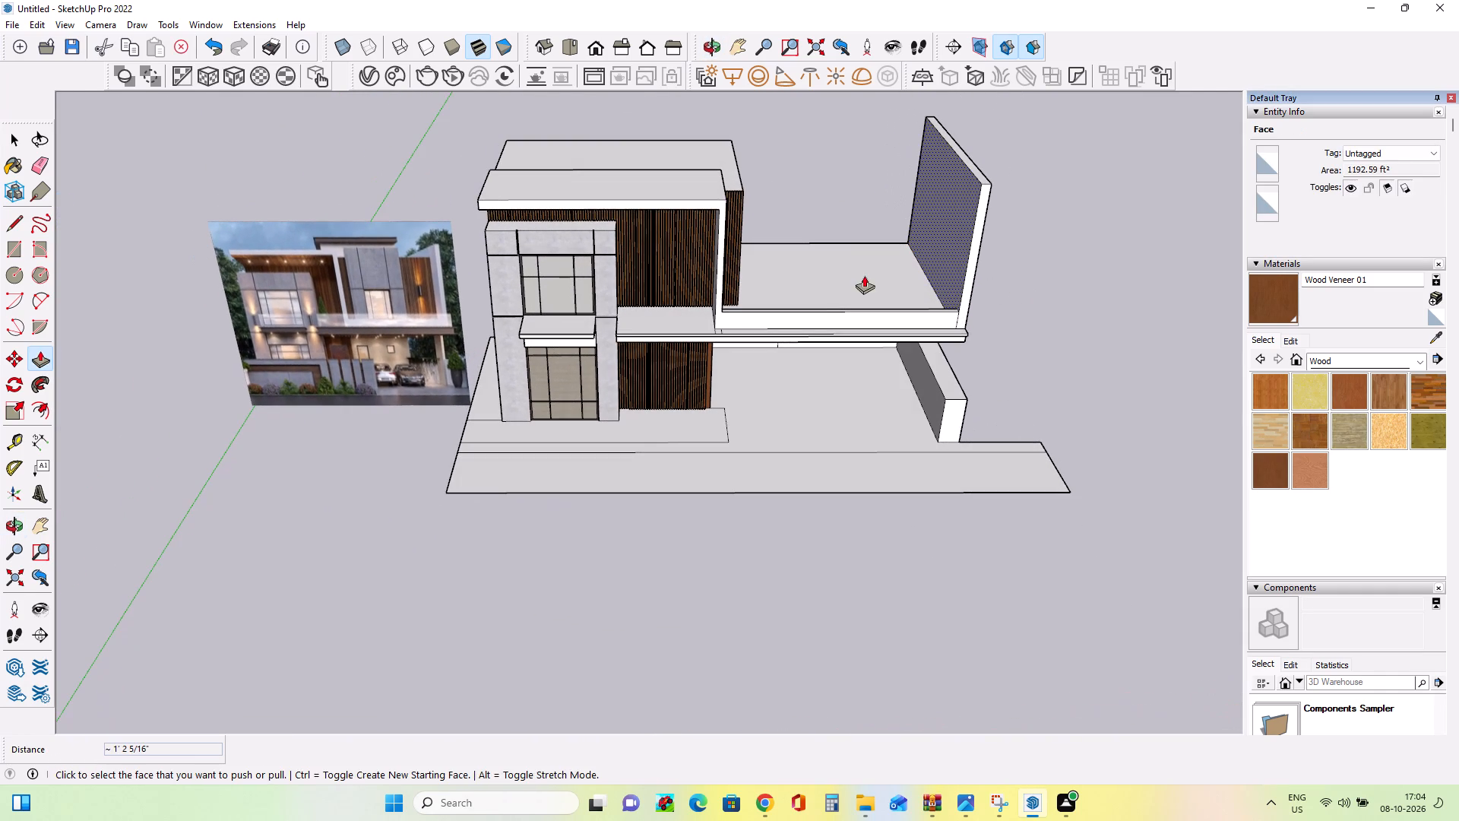
pyautogui.moveTo(802, 260); pyautogui.dragTo(846, 170, button='middle')
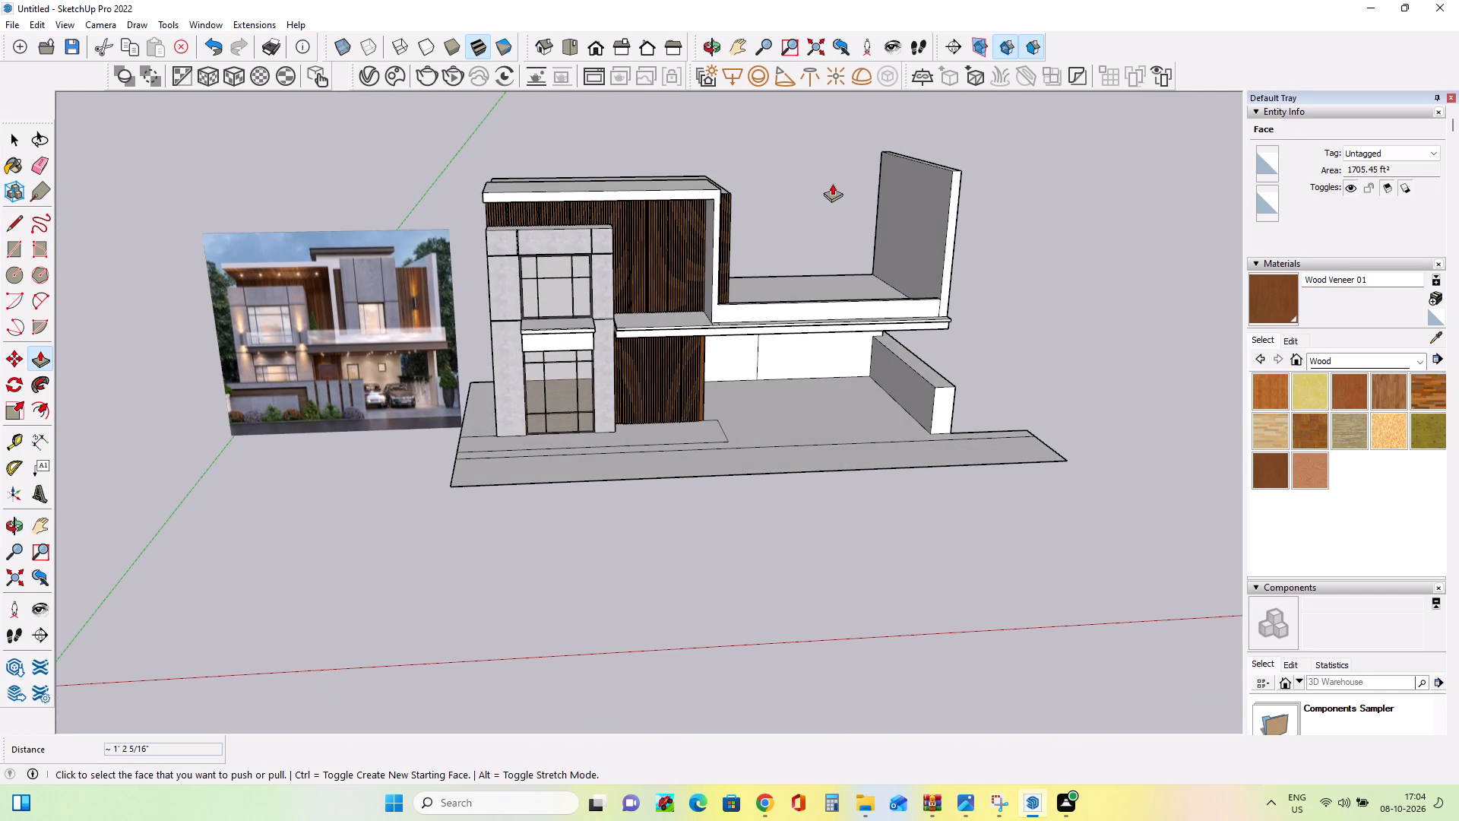
pyautogui.moveTo(790, 254); pyautogui.dragTo(790, 240, button='middle')
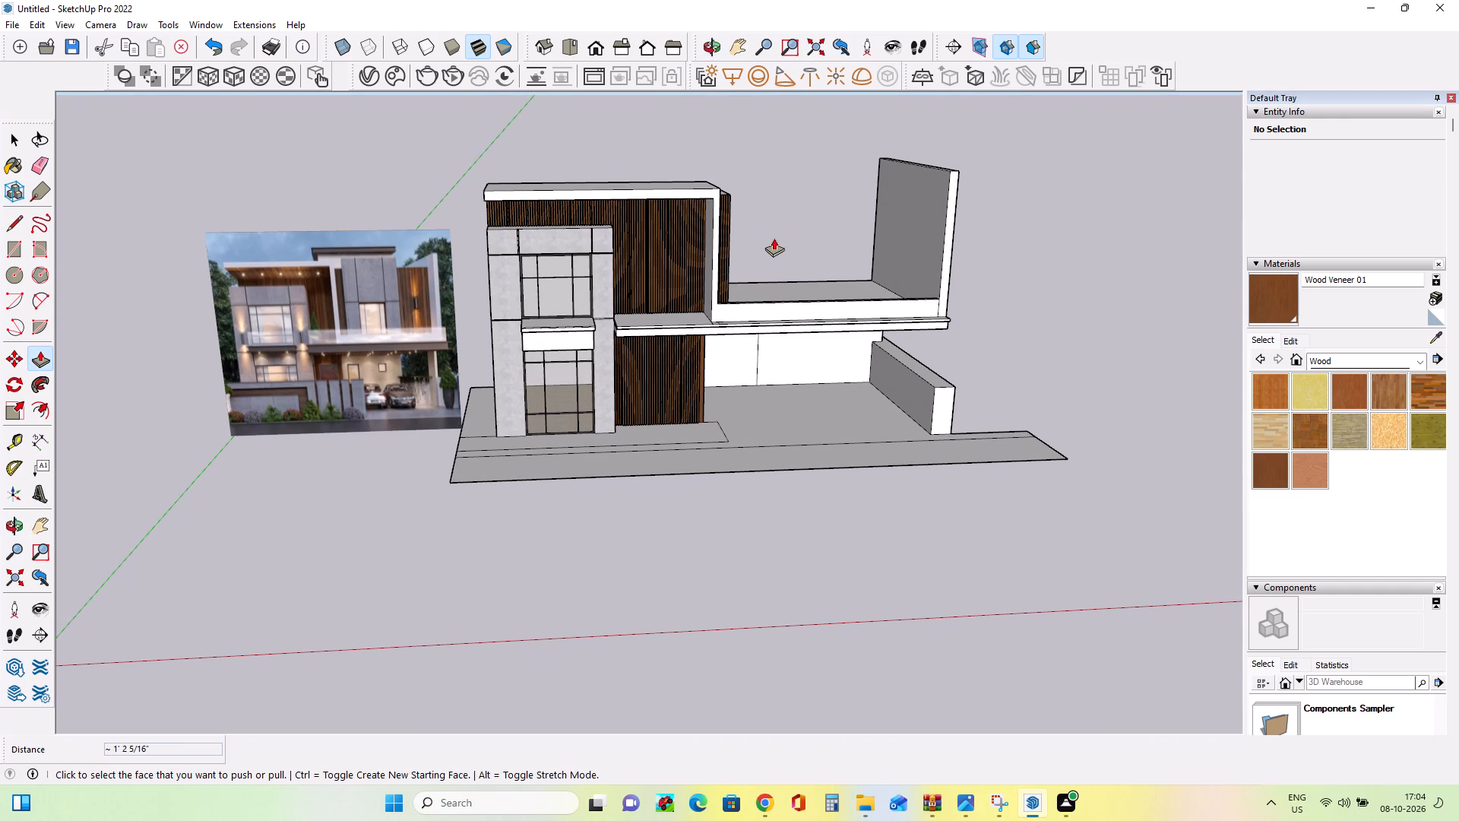
pyautogui.moveTo(774, 238); pyautogui.dragTo(793, 147, button='middle')
pyautogui.scroll(7, 631, 196)
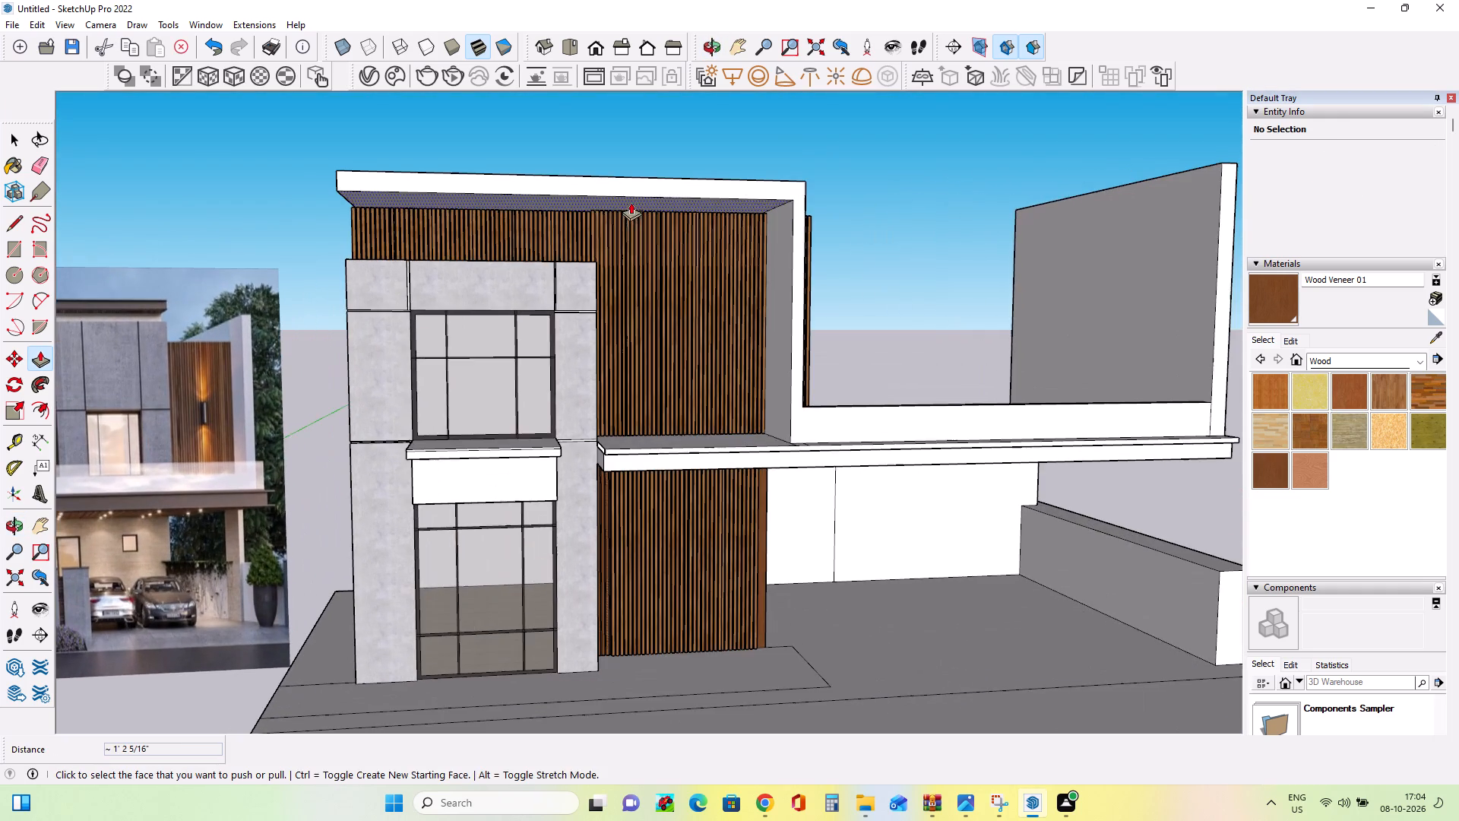
pyautogui.moveTo(637, 238); pyautogui.dragTo(640, 217, button='middle')
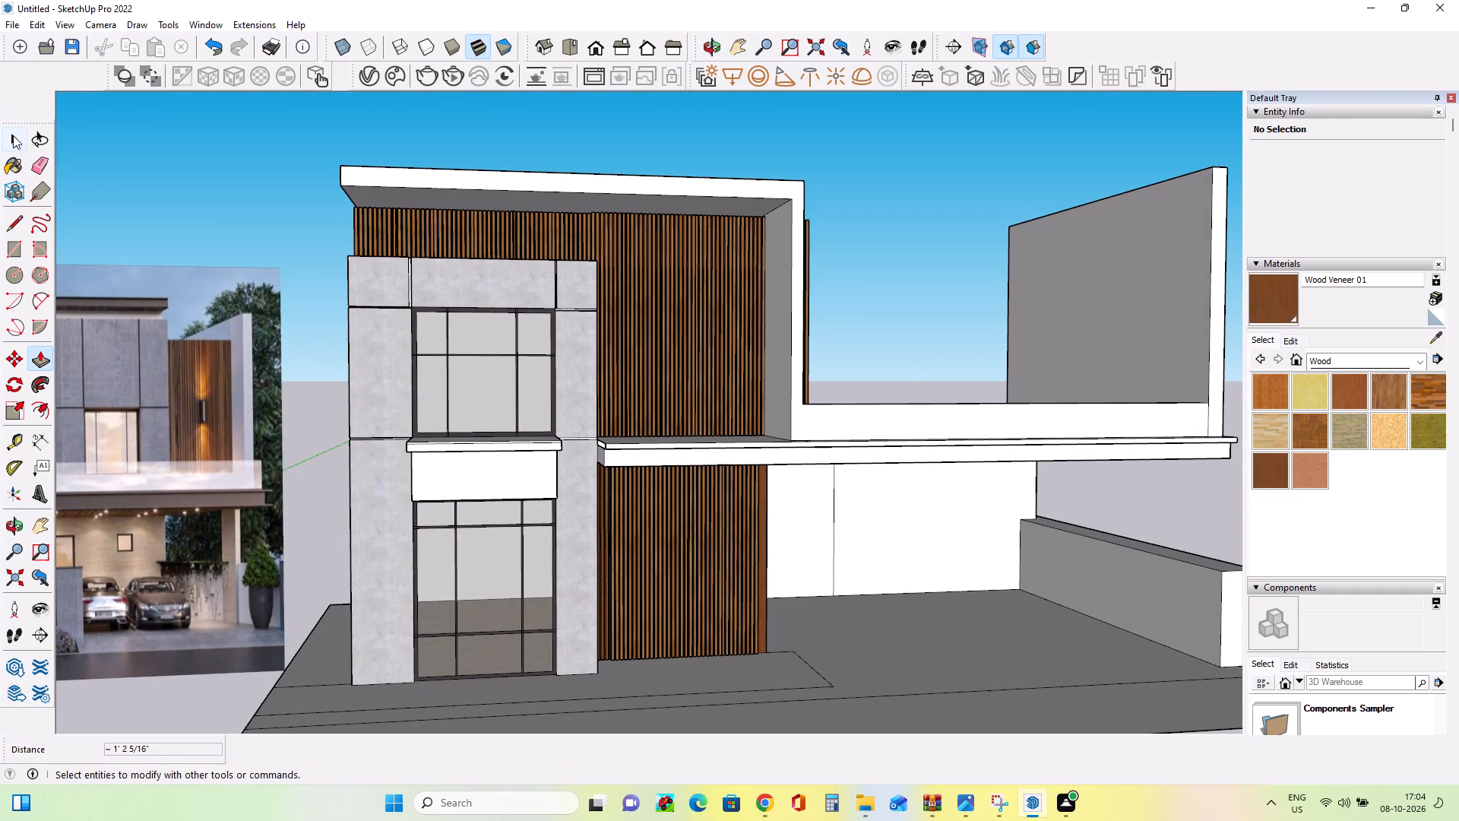
# Copy the short wood slat group above the concrete window frame to the open area beyond the carport, about 152' 4" away.
pyautogui.click(13, 135)
pyautogui.click(381, 224)
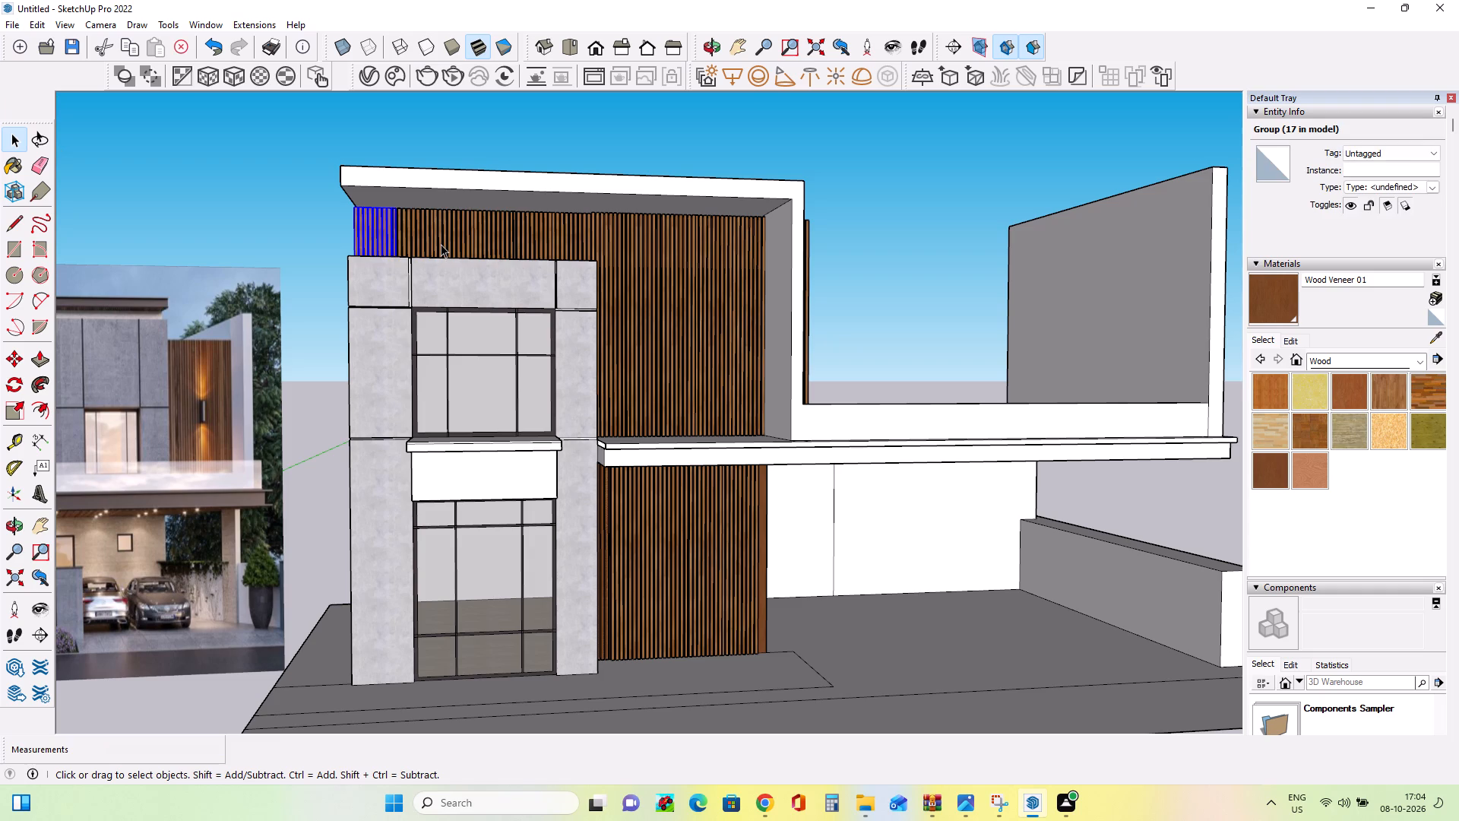
pyautogui.scroll(-2, 419, 216)
pyautogui.moveTo(426, 223); pyautogui.dragTo(438, 274, button='middle')
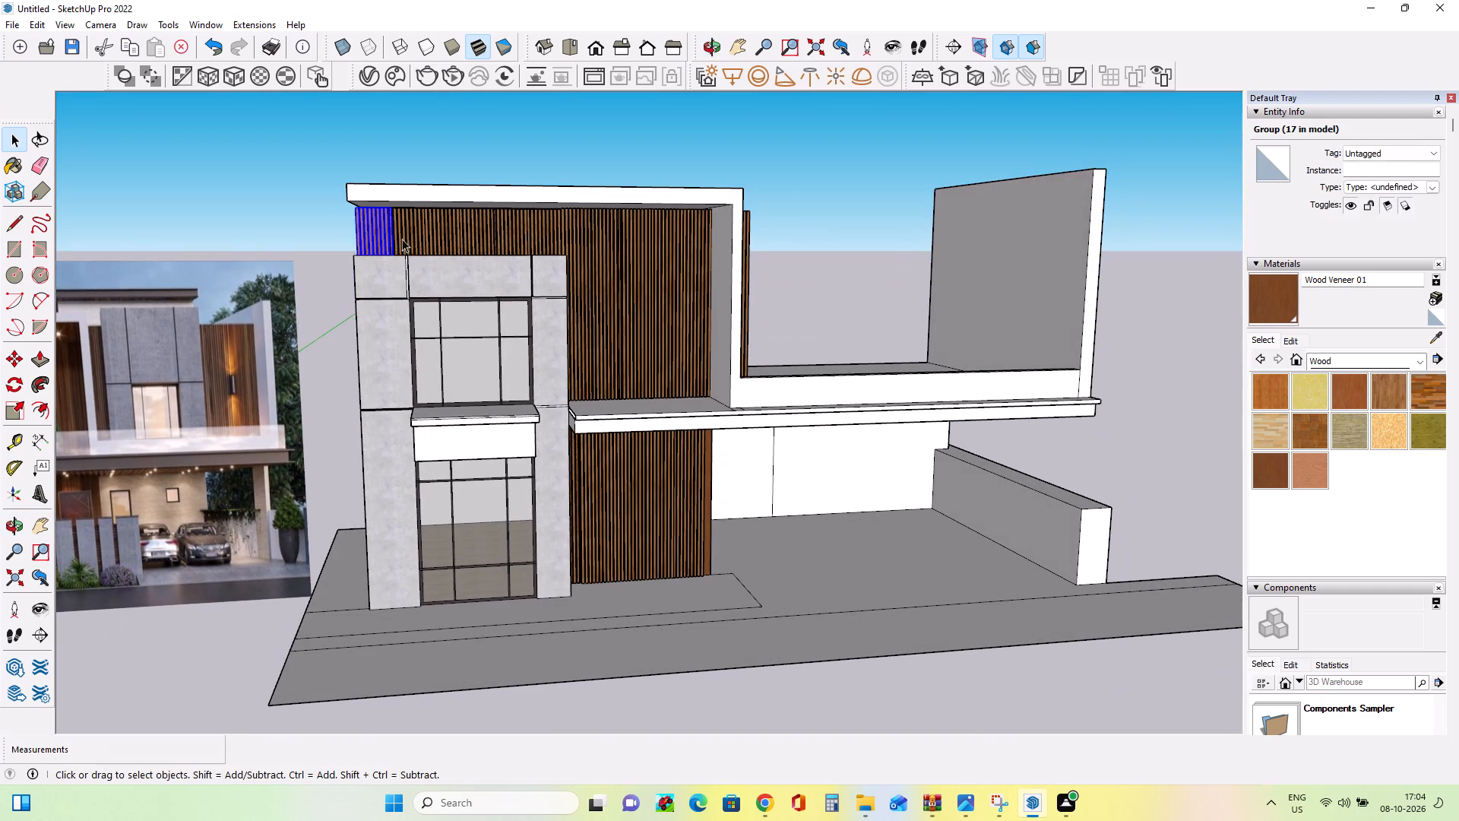
pyautogui.click(24, 143)
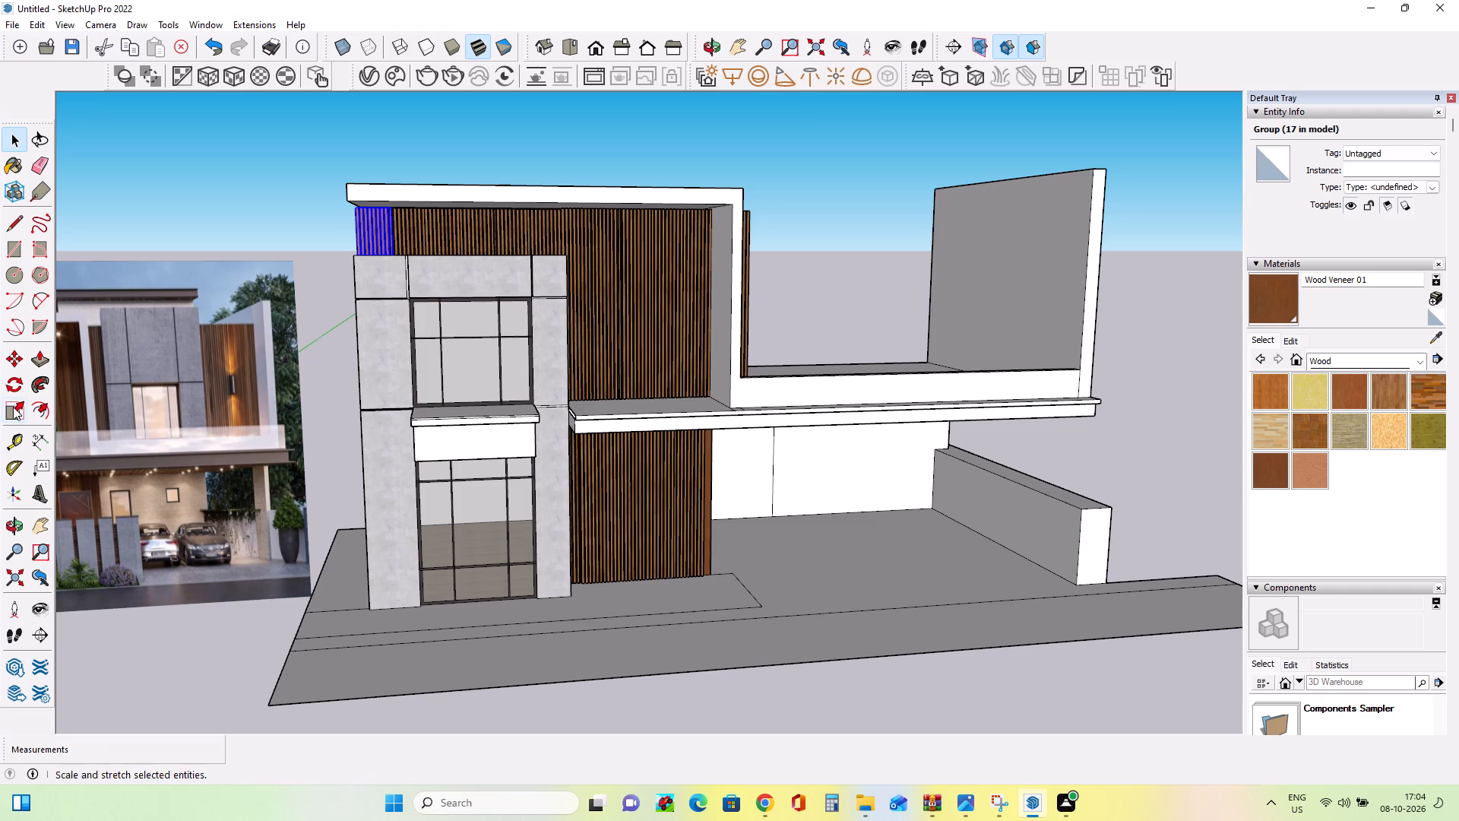
pyautogui.click(21, 360)
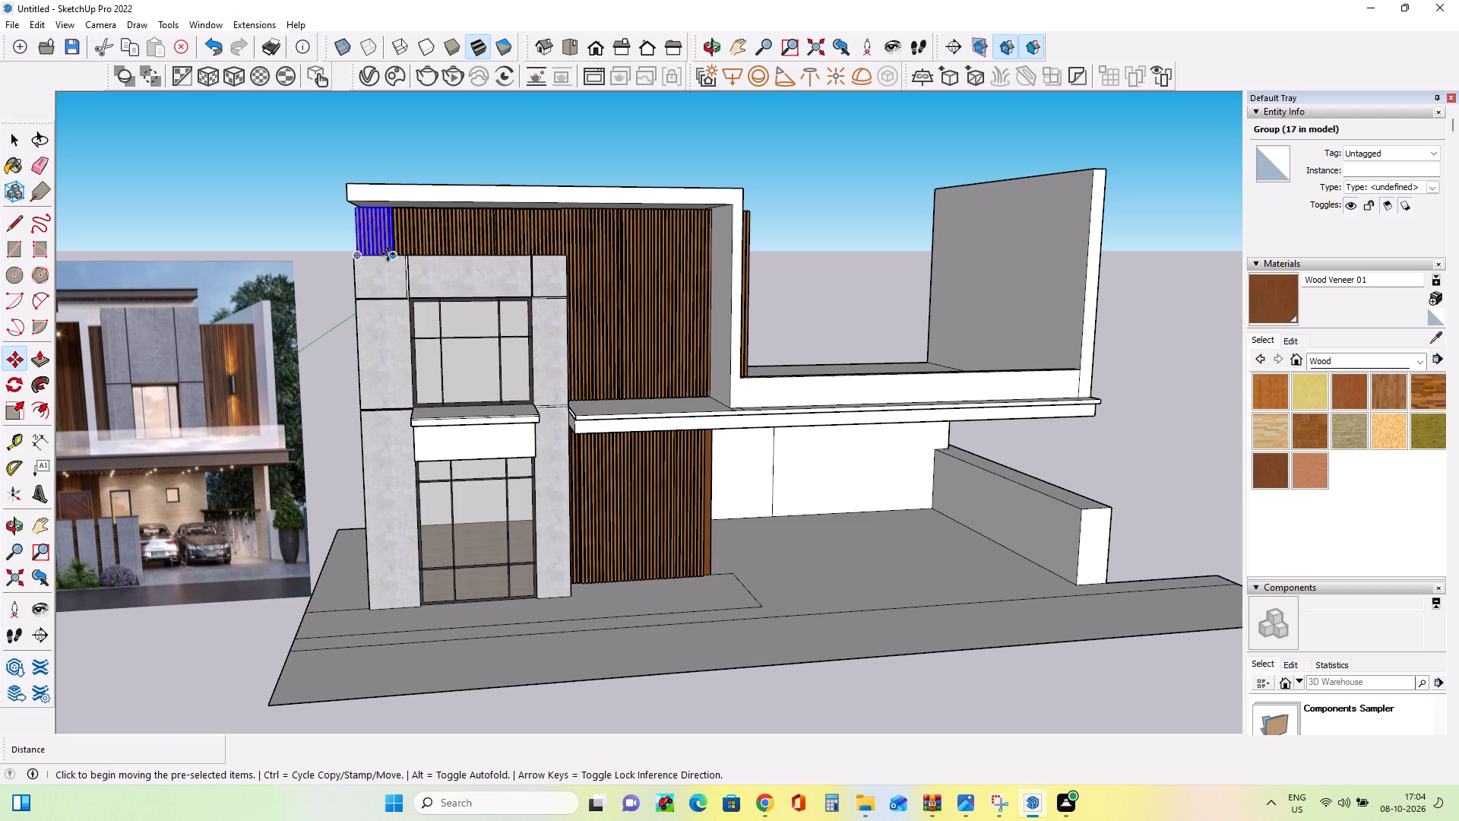
pyautogui.click(389, 254)
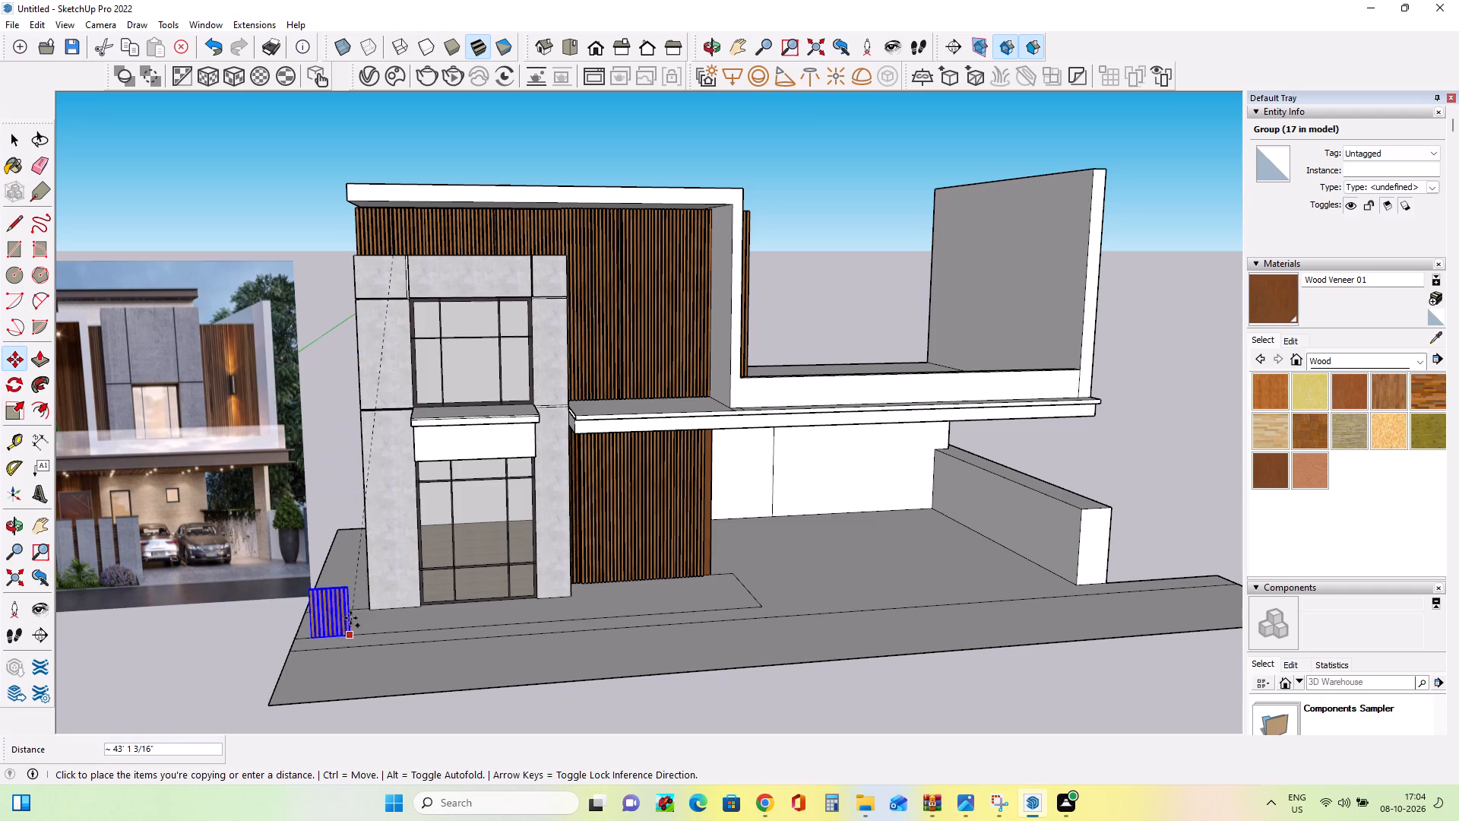
pyautogui.middleClick(353, 601)
pyautogui.scroll(-5, 353, 601)
pyautogui.middleClick(353, 597)
pyautogui.scroll(-8, 357, 577)
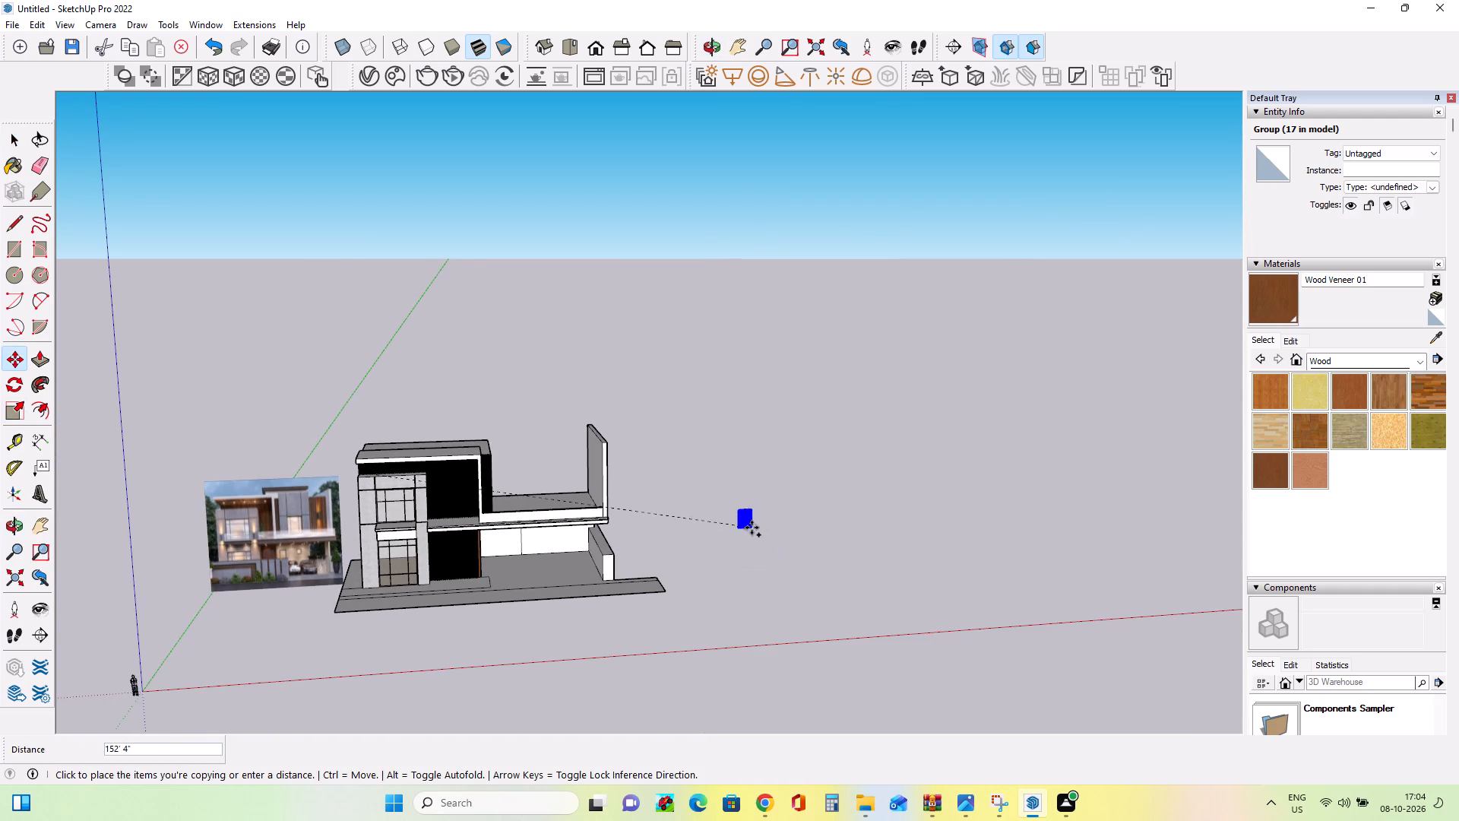
pyautogui.click(752, 528)
# Rotate the copied slat group 90 degrees so that it lies flat.
pyautogui.moveTo(824, 582); pyautogui.dragTo(826, 611, button='middle')
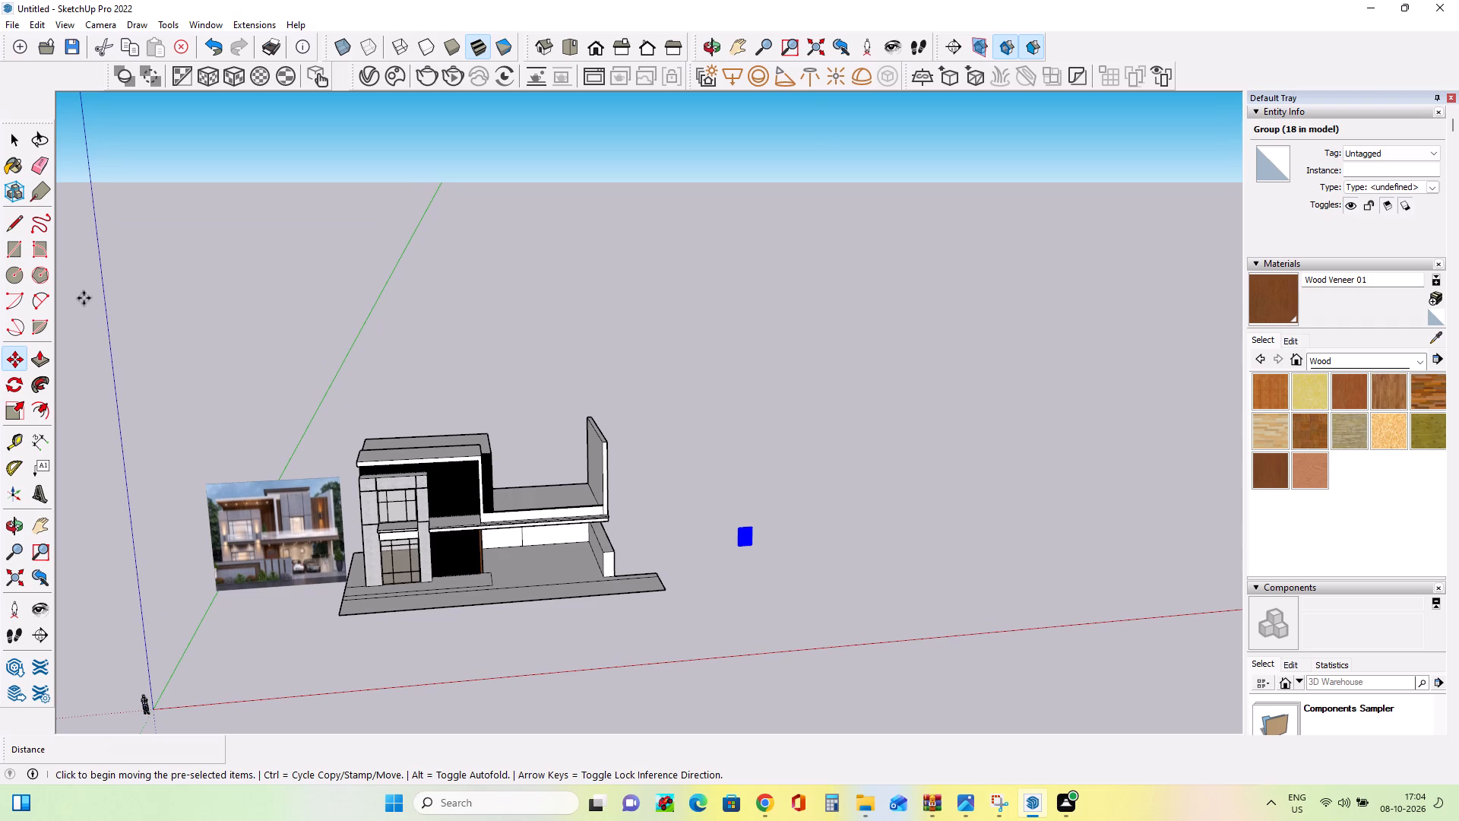
pyautogui.click(20, 380)
pyautogui.scroll(3, 767, 544)
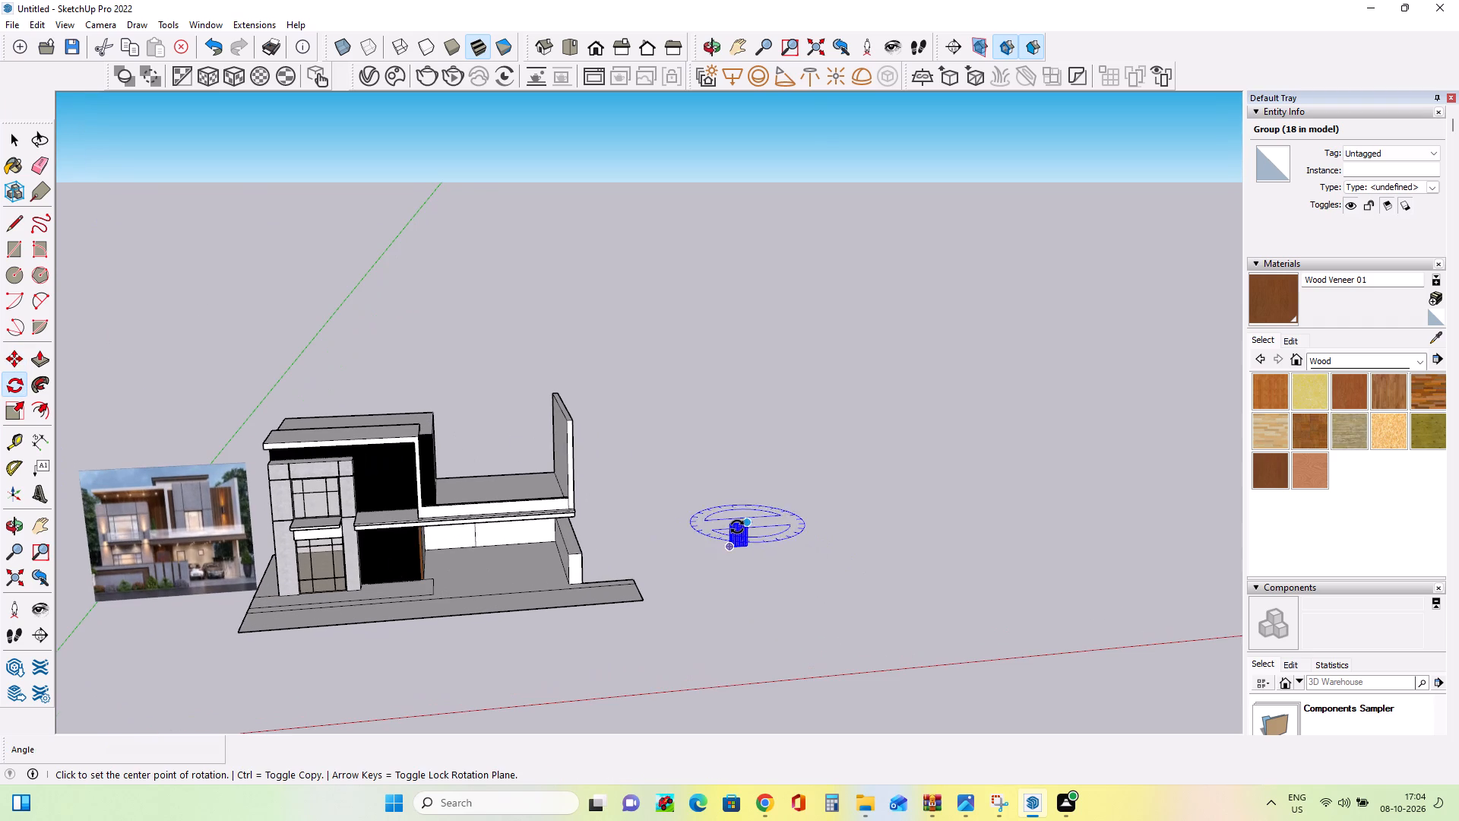
pyautogui.scroll(8, 742, 528)
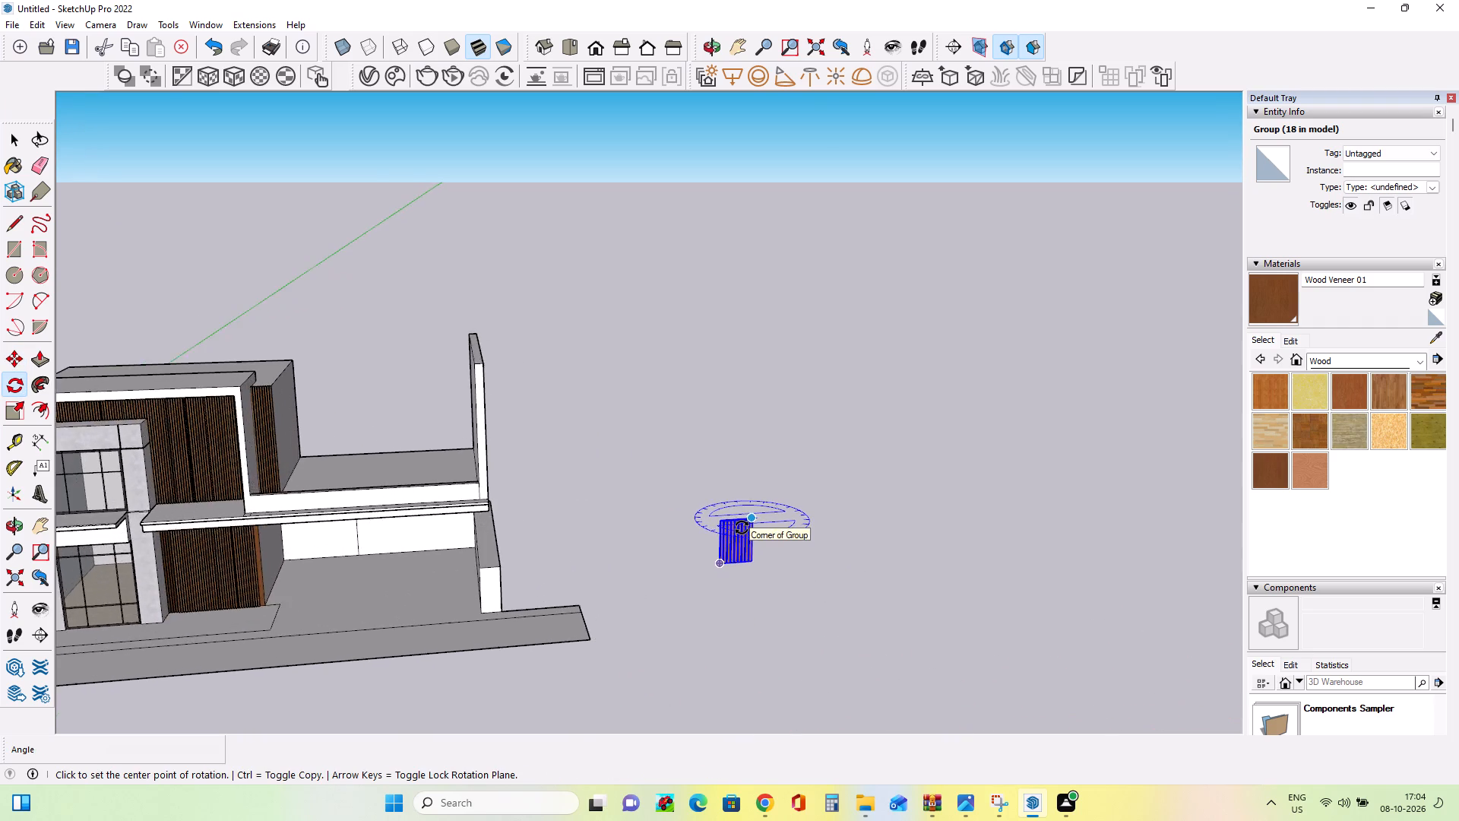
pyautogui.scroll(4, 742, 528)
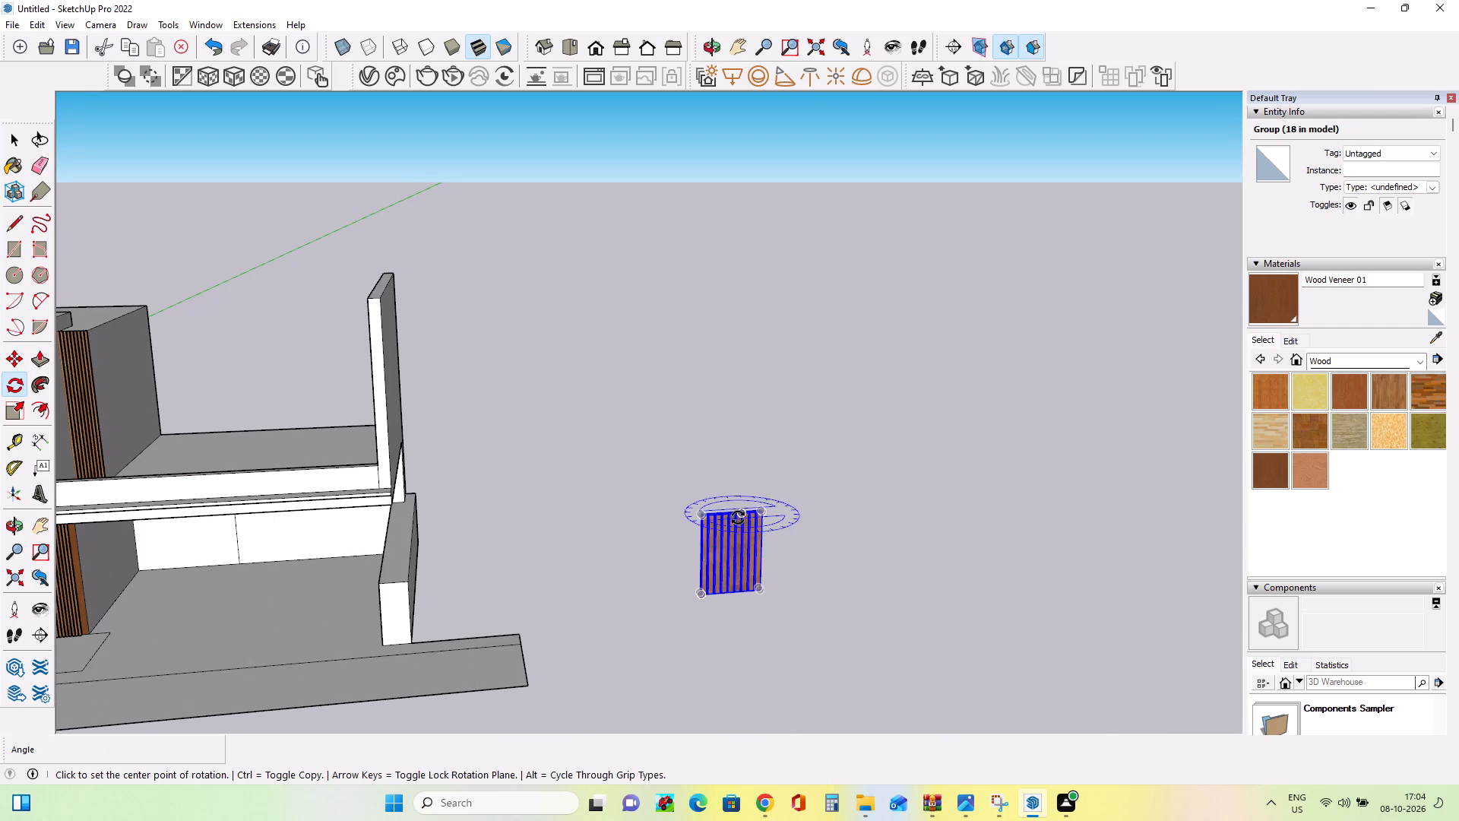
pyautogui.click(738, 513)
pyautogui.click(746, 576)
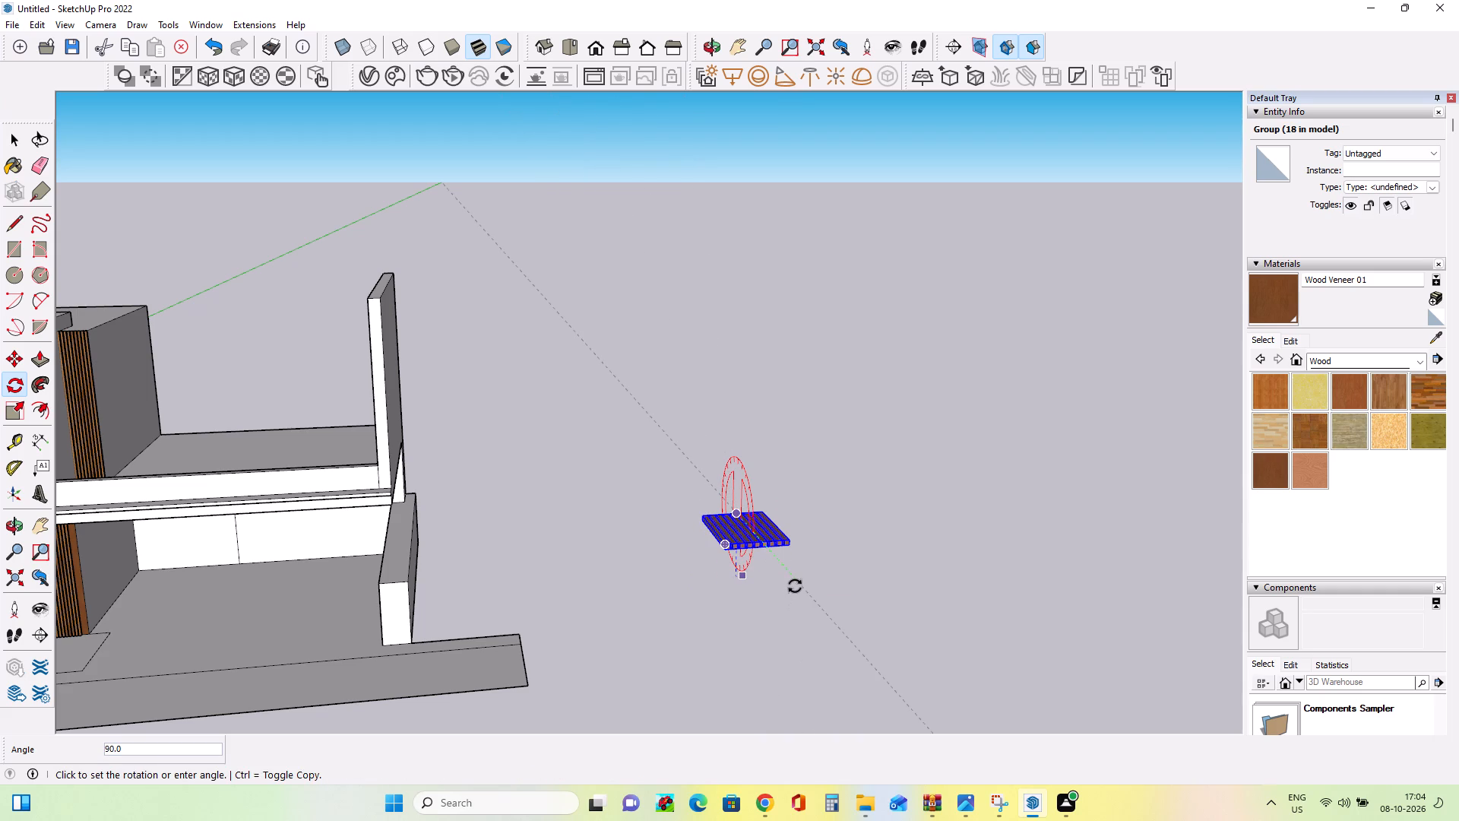
pyautogui.click(795, 586)
# Move the flat slat panel under the raised roof frame's overhang, near its carport-side leg.
pyautogui.scroll(-7, 885, 606)
pyautogui.moveTo(916, 610); pyautogui.dragTo(881, 639, button='middle')
pyautogui.click(15, 356)
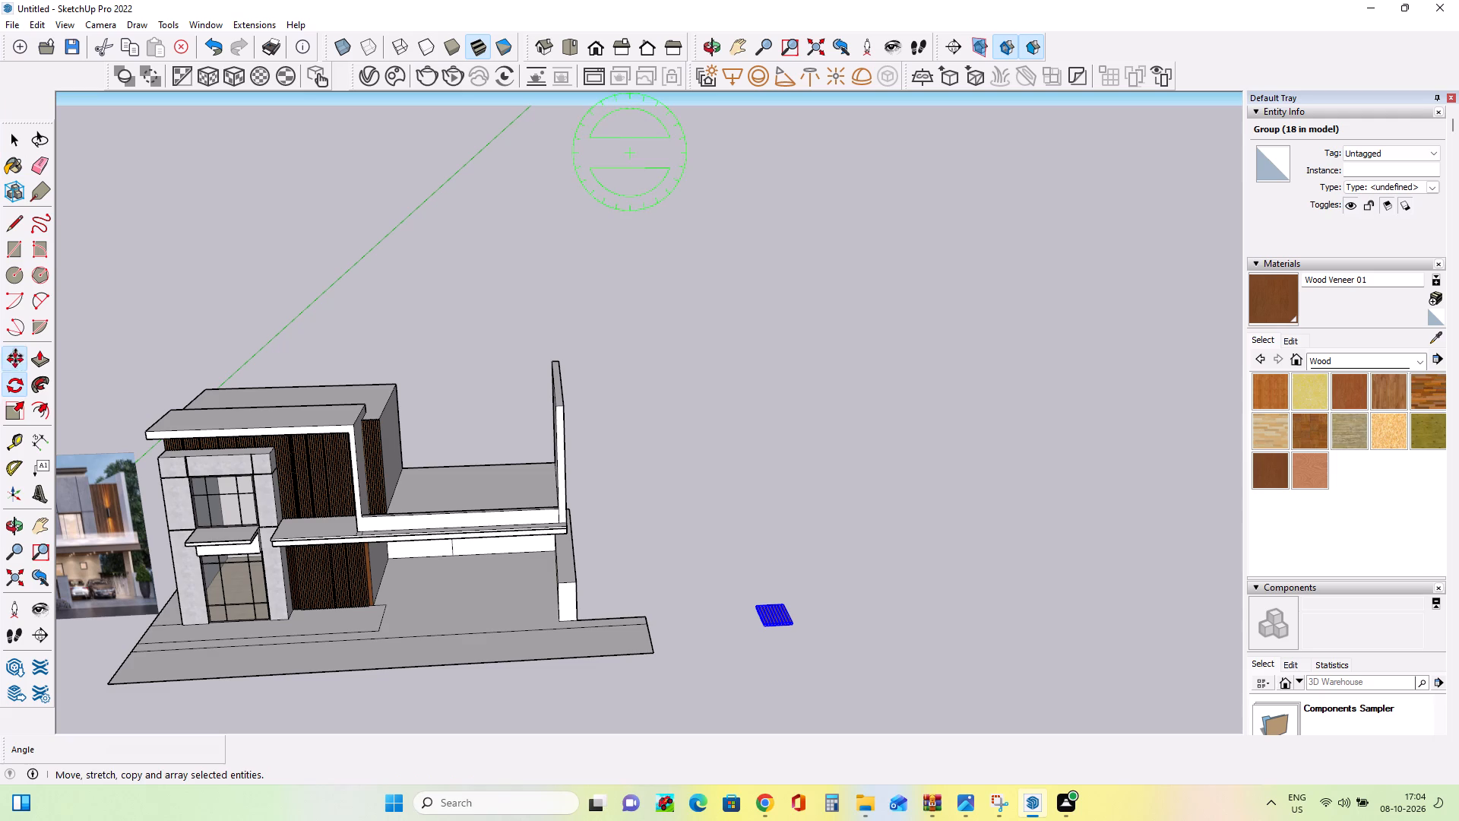
pyautogui.click(793, 626)
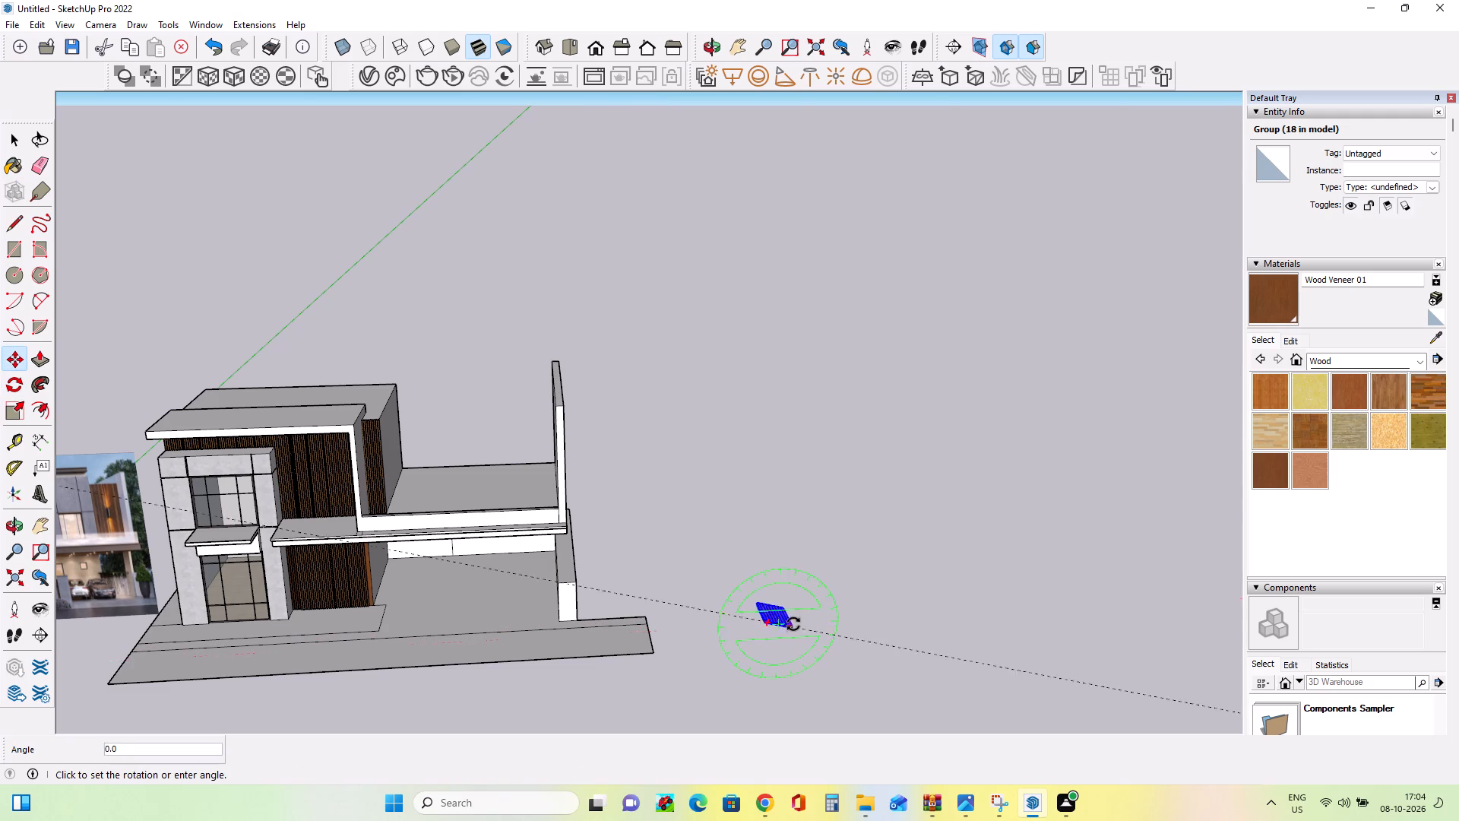
pyautogui.press('Escape')
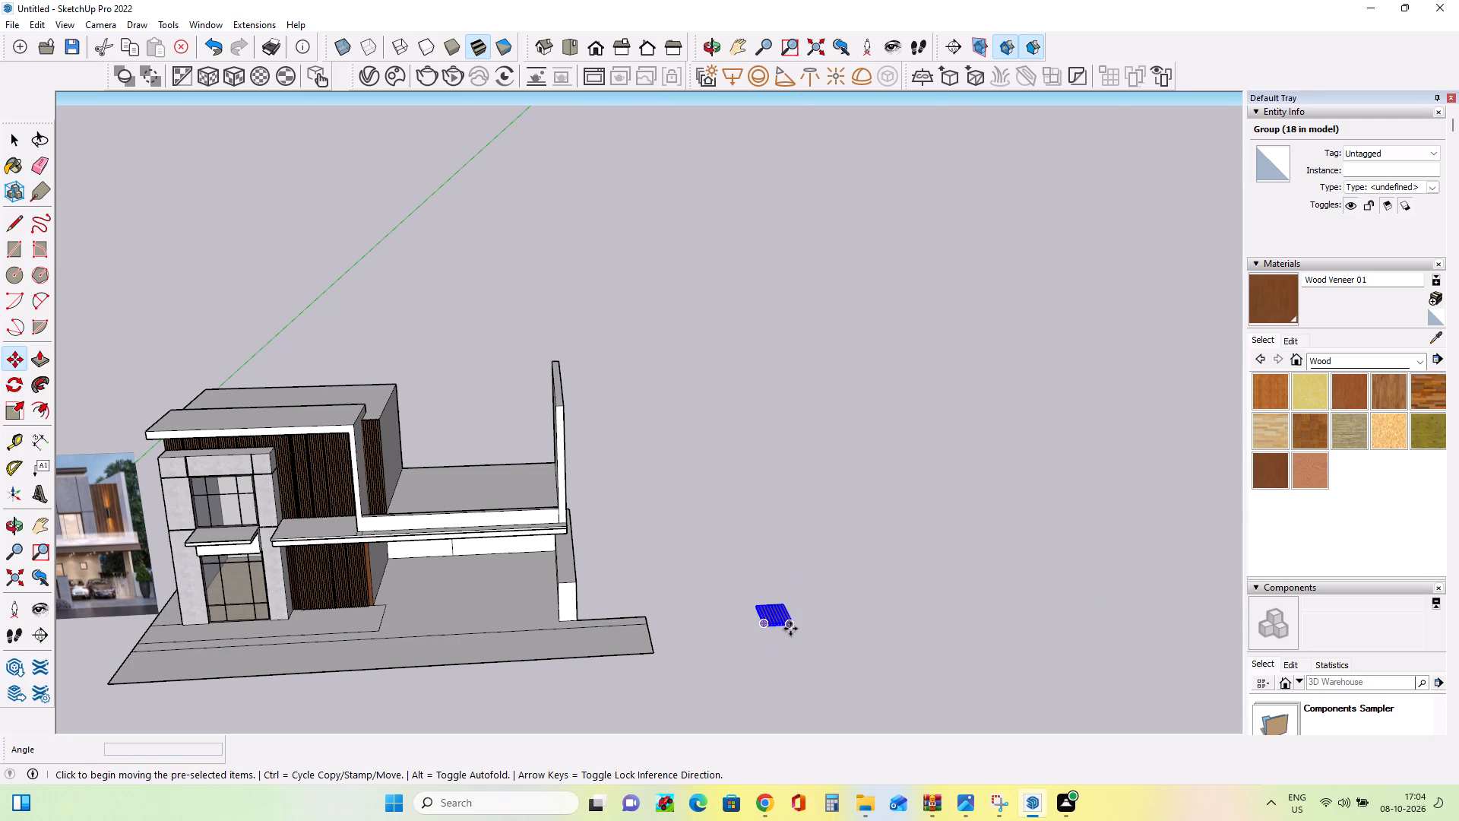
pyautogui.scroll(1, 790, 629)
pyautogui.click(790, 629)
pyautogui.moveTo(260, 439); pyautogui.dragTo(263, 436, button='middle')
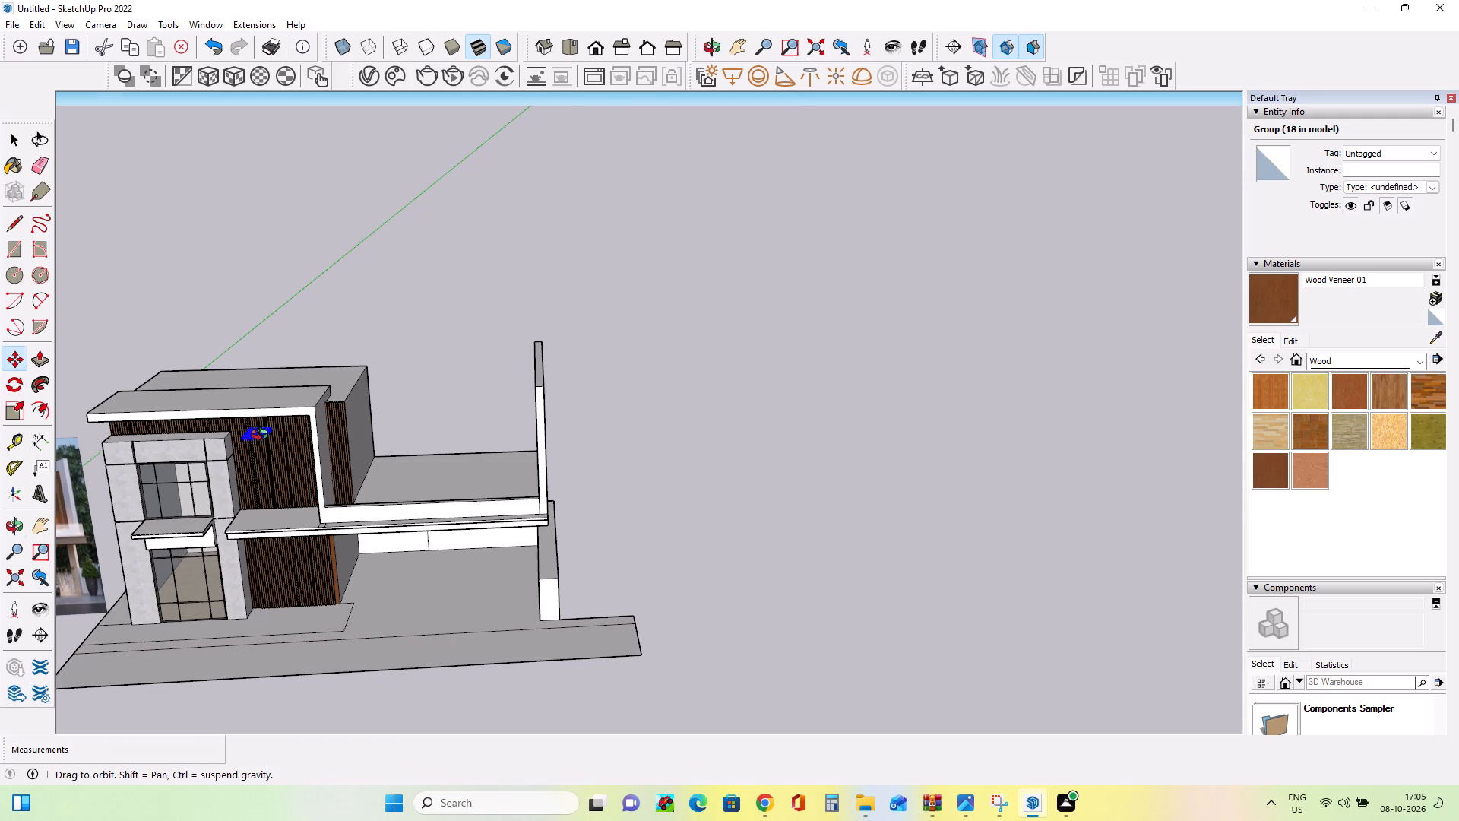
pyautogui.moveTo(263, 436); pyautogui.dragTo(516, 290, button='middle')
pyautogui.scroll(14, 338, 376)
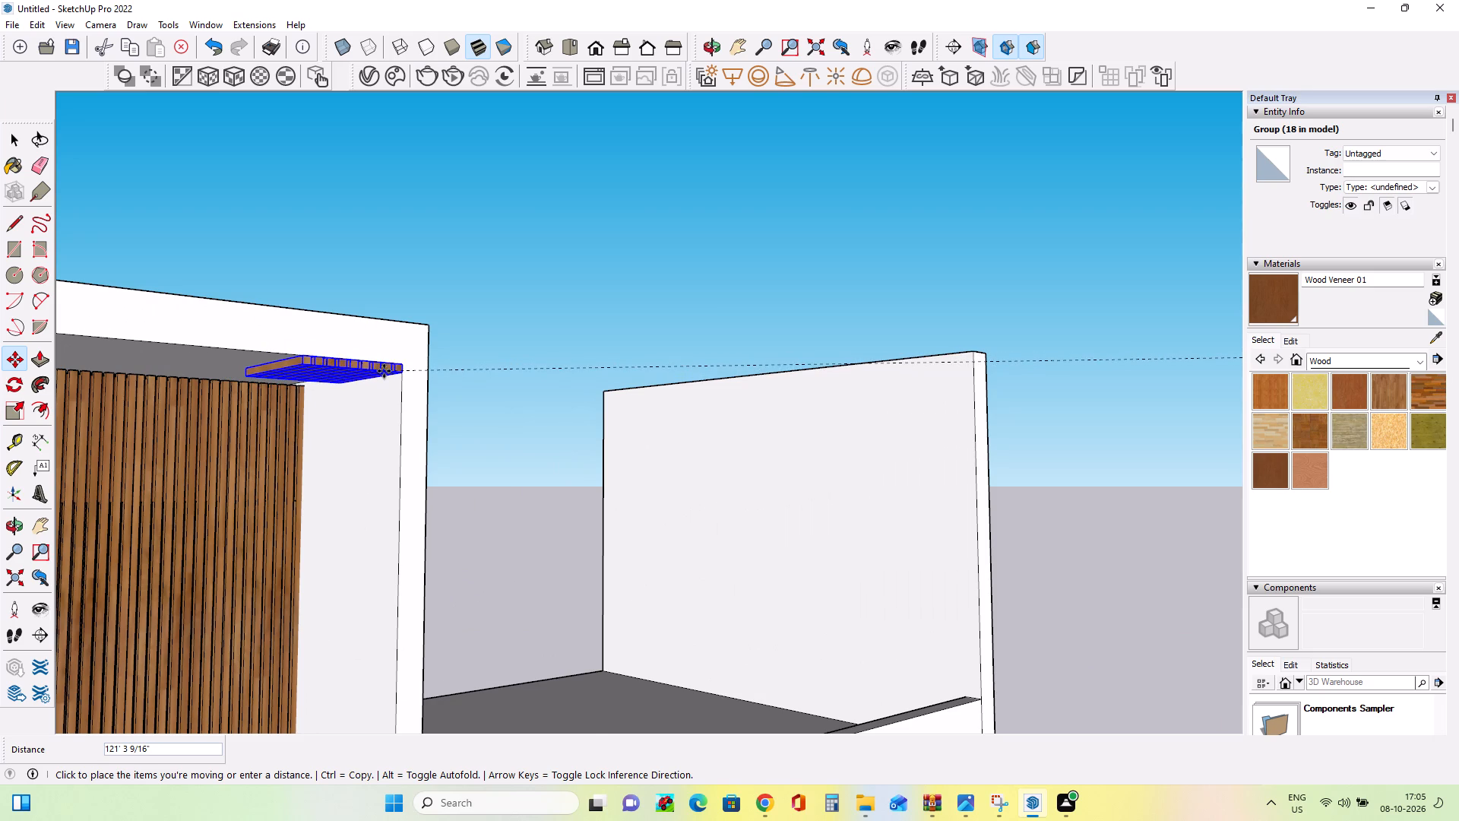
pyautogui.scroll(-14, 410, 373)
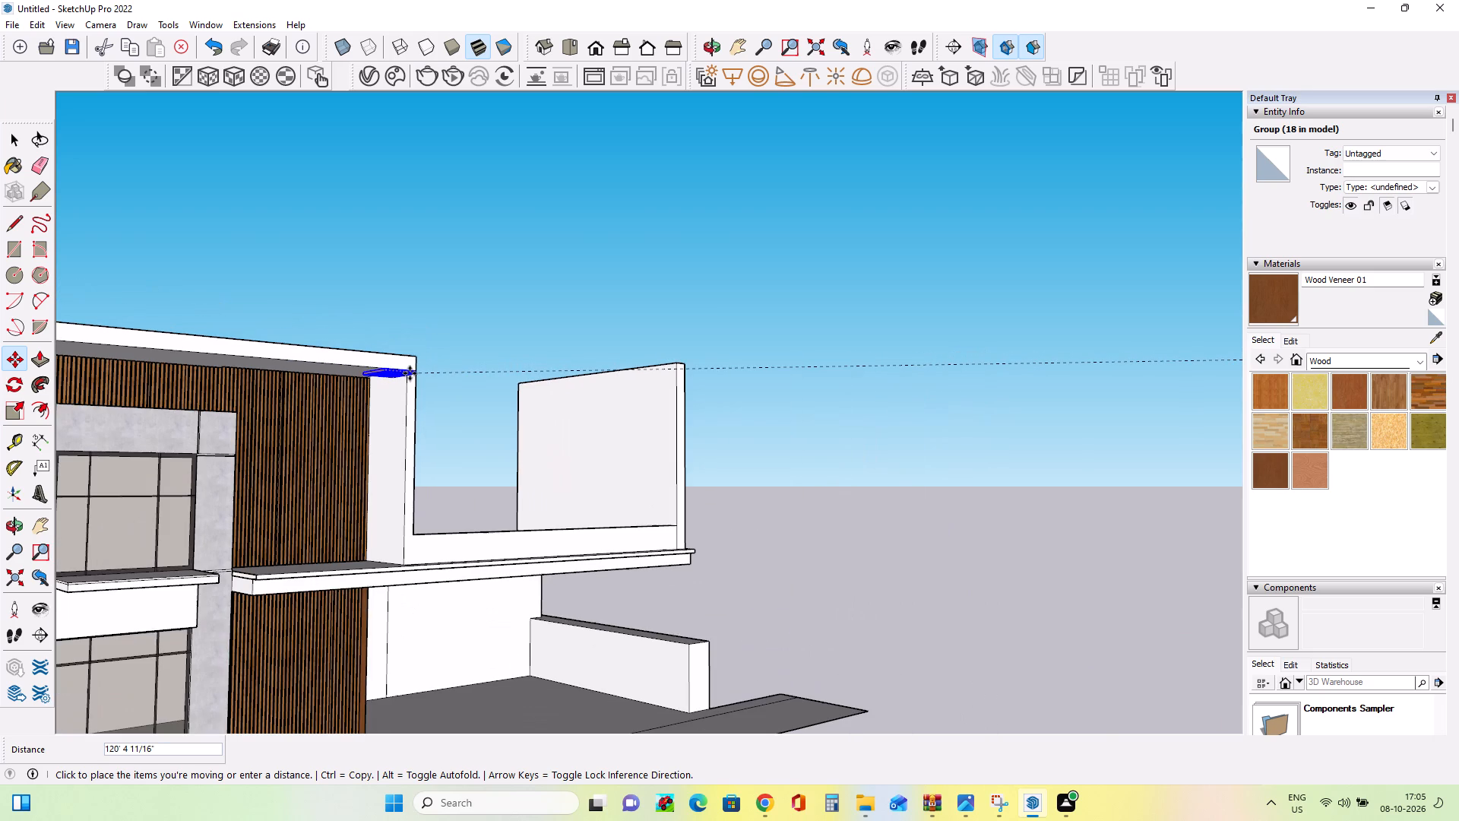
pyautogui.scroll(18, 410, 374)
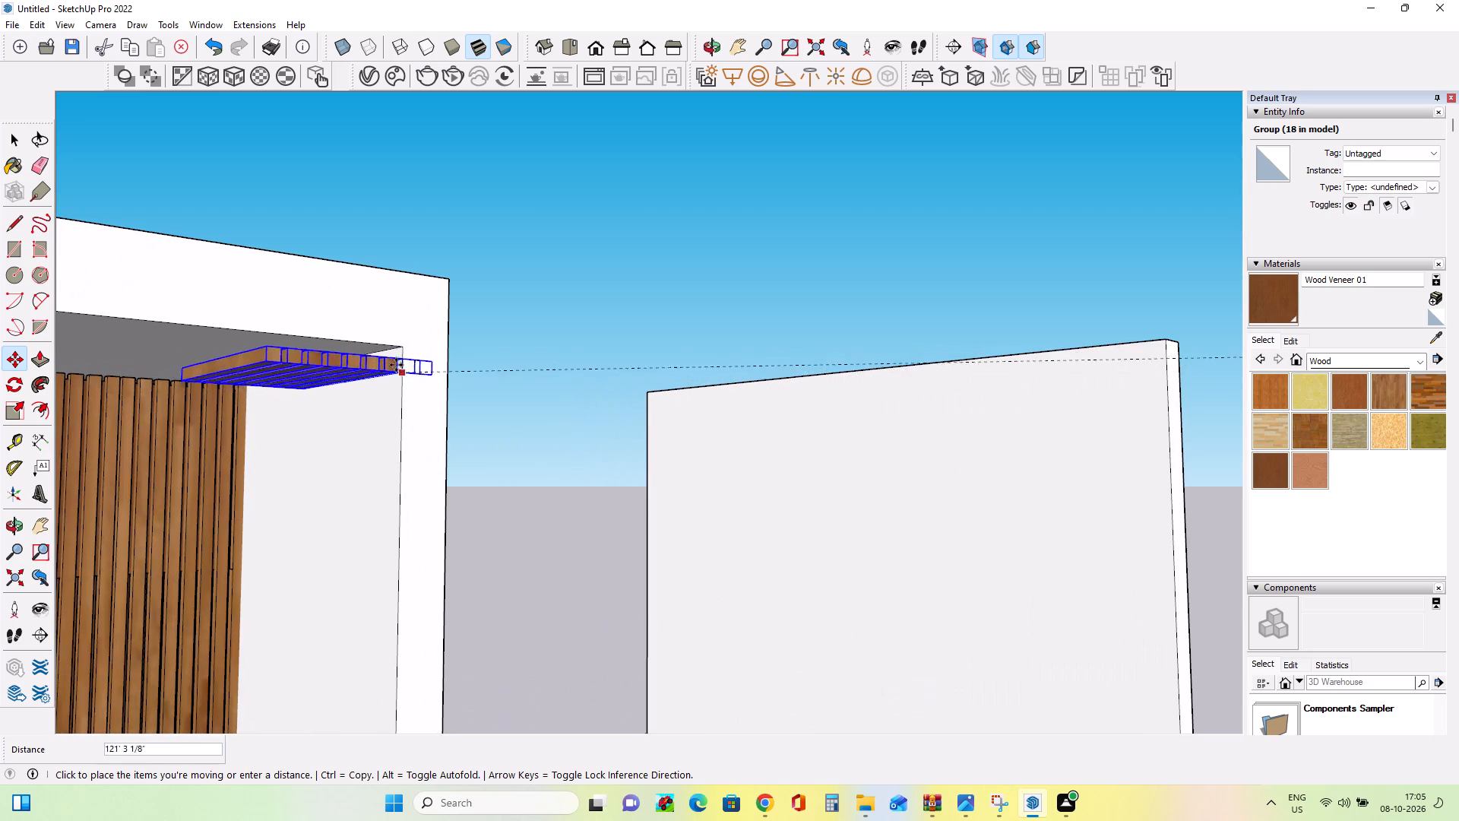
pyautogui.click(373, 357)
# Move the slat panel about 2' 10 5/8" so it fits against the roof frame's inner front corner under the overhang.
pyautogui.moveTo(416, 374); pyautogui.dragTo(450, 458, button='middle')
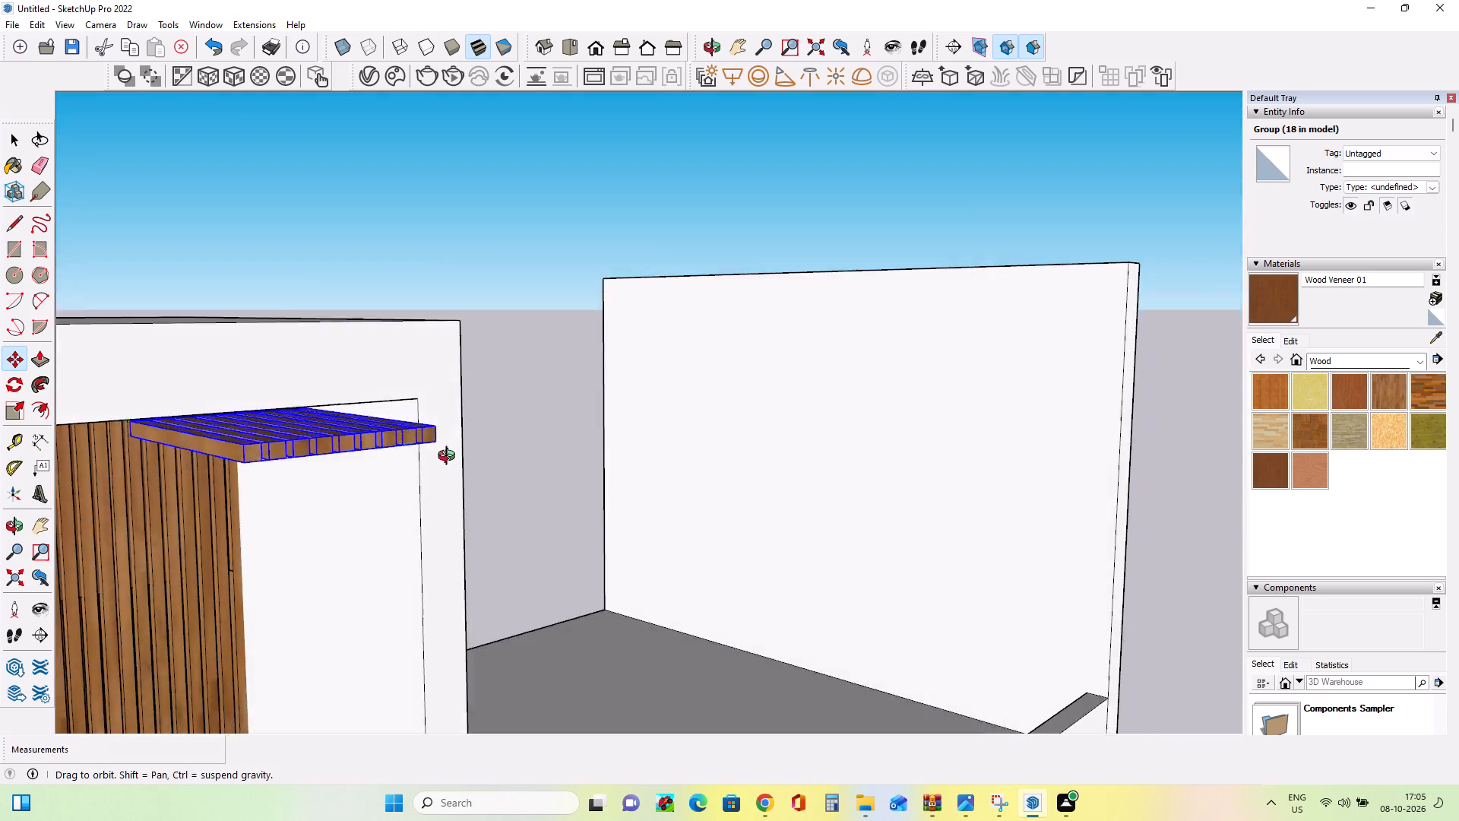
pyautogui.moveTo(450, 458); pyautogui.dragTo(483, 474, button='middle')
pyautogui.click(479, 467)
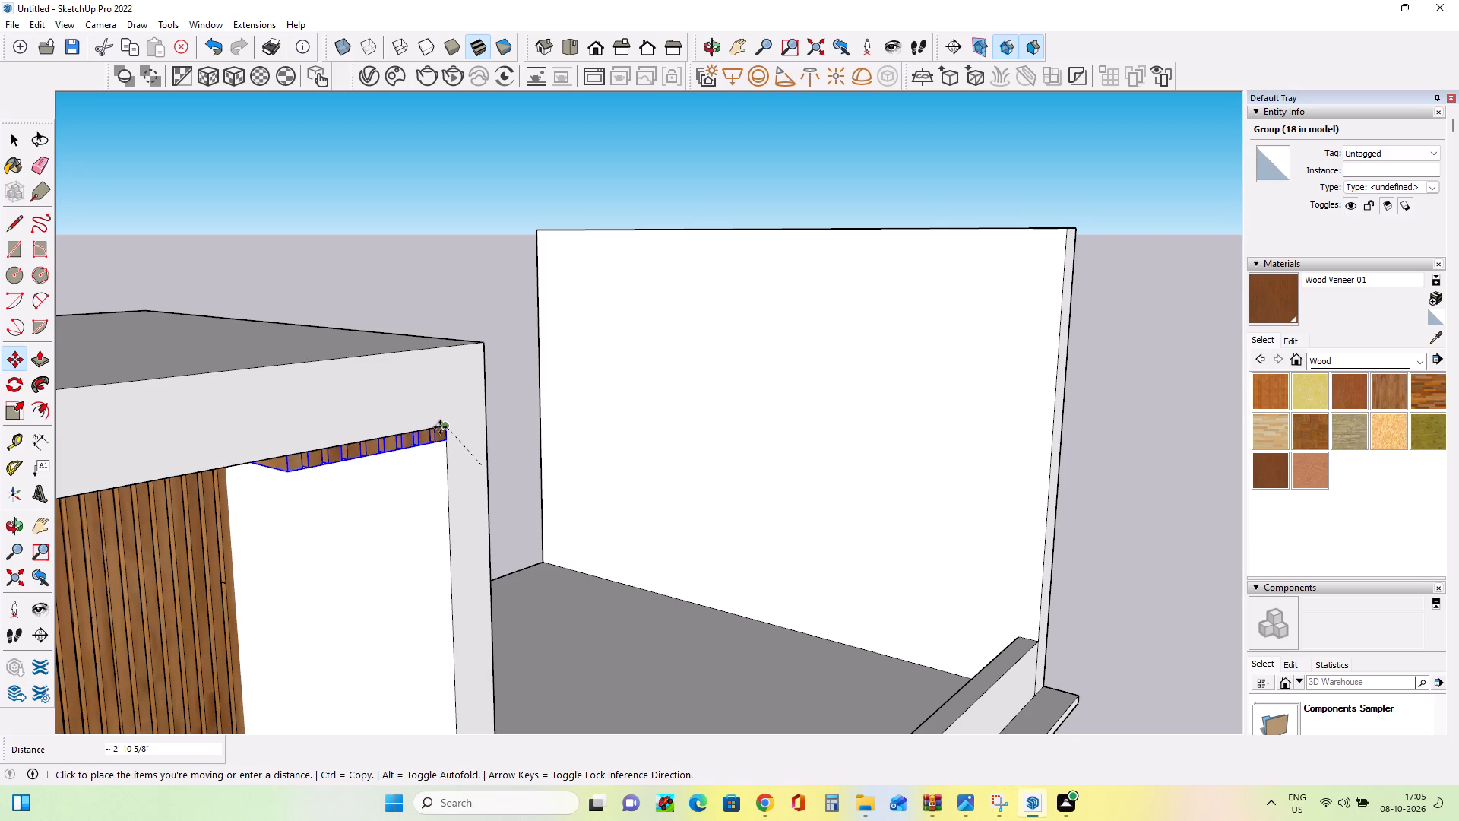
pyautogui.click(440, 427)
pyautogui.moveTo(485, 463); pyautogui.dragTo(404, 335, button='middle')
pyautogui.scroll(4, 282, 375)
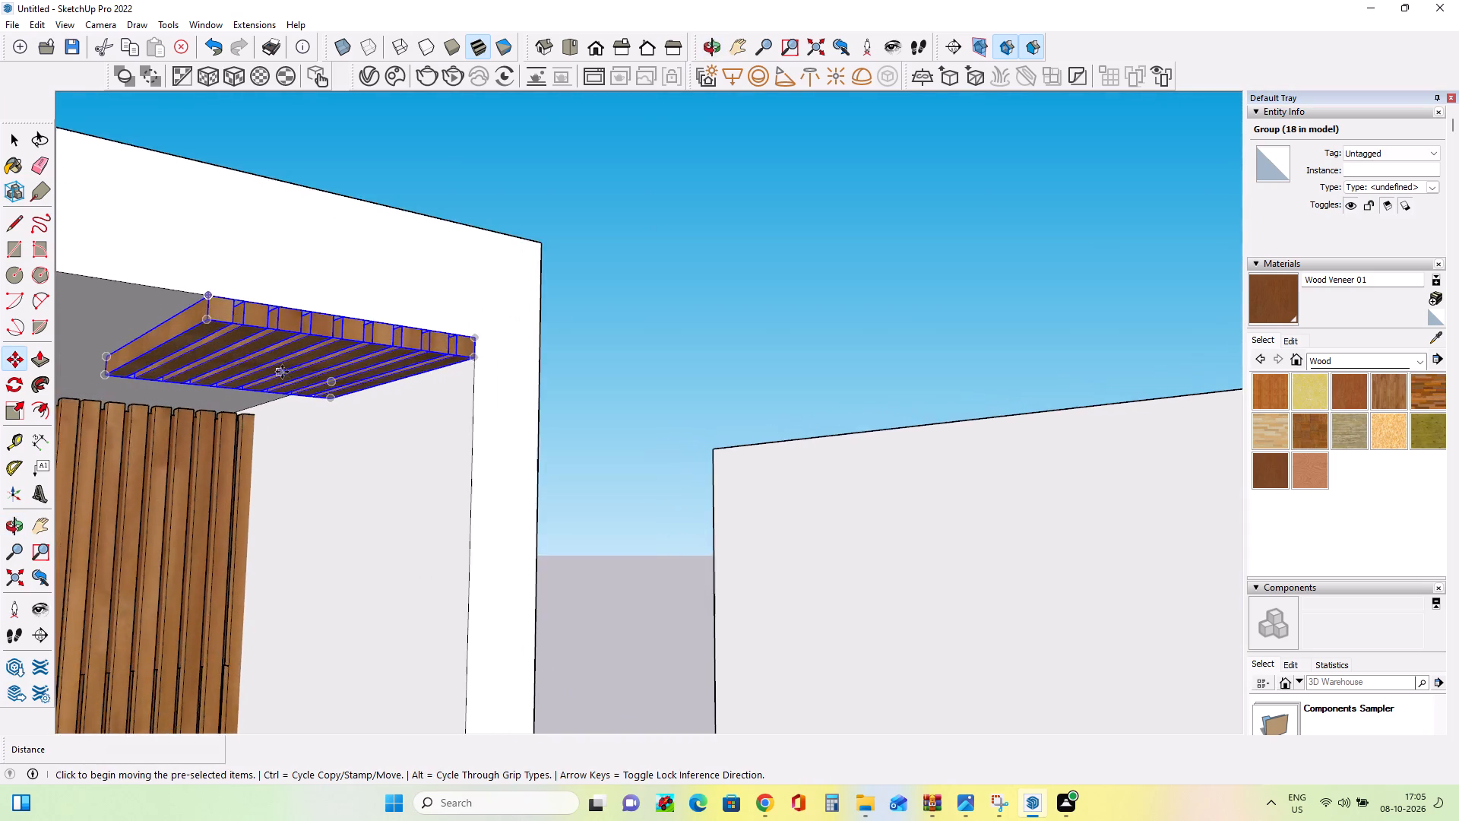
pyautogui.moveTo(283, 370); pyautogui.dragTo(396, 294, button='middle')
pyautogui.moveTo(417, 303); pyautogui.dragTo(595, 332, button='middle')
pyautogui.scroll(-5, 595, 333)
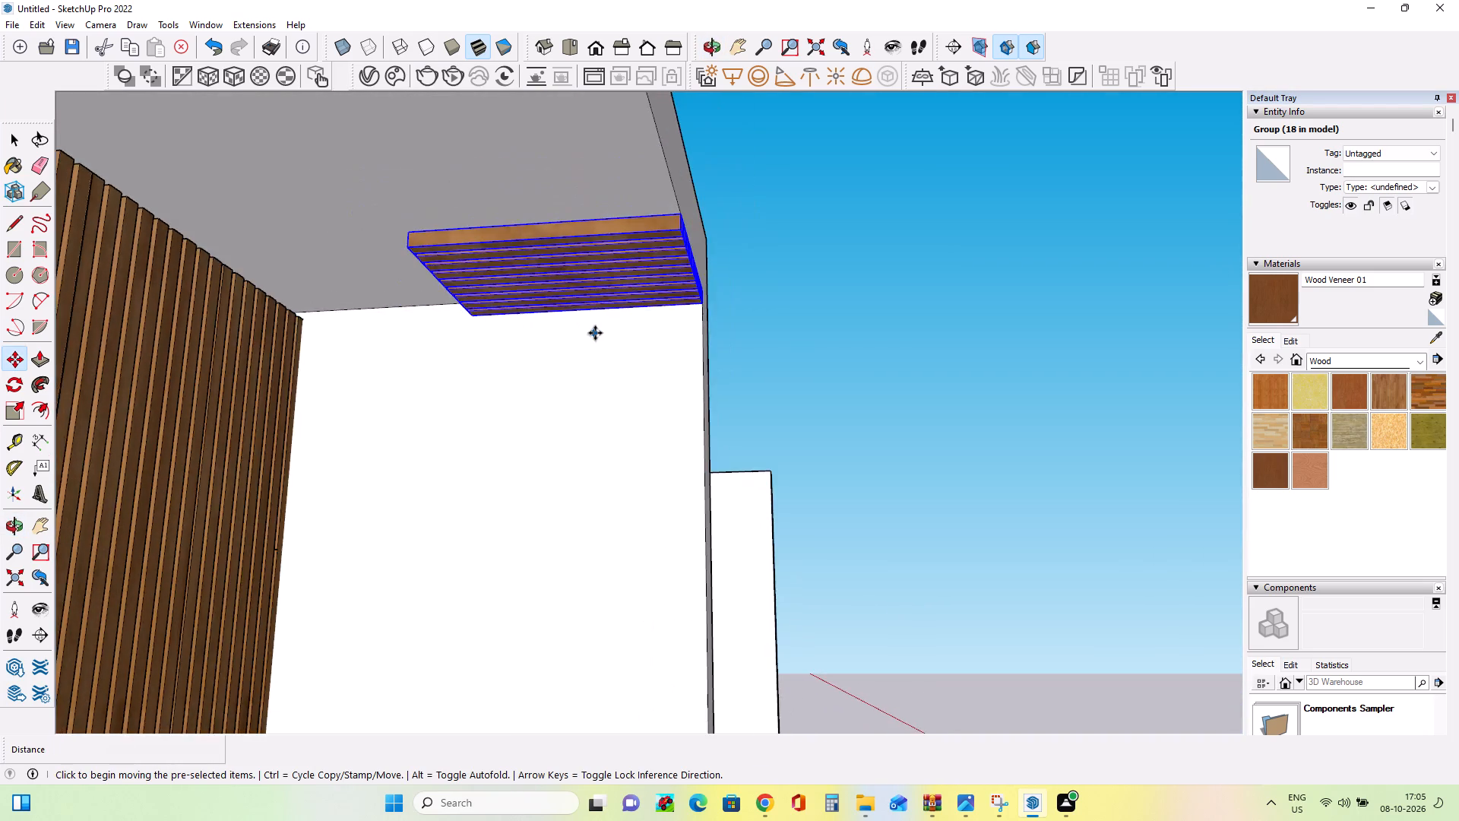
# Scale the flat slat panel along its slats by about 1.78 so it spans from the roof's front edge to the wood slat wall.
pyautogui.scroll(-8, 595, 333)
pyautogui.moveTo(591, 335); pyautogui.dragTo(650, 357, button='middle')
pyautogui.scroll(-2, 649, 356)
pyautogui.middleClick(650, 357)
pyautogui.scroll(3, 619, 322)
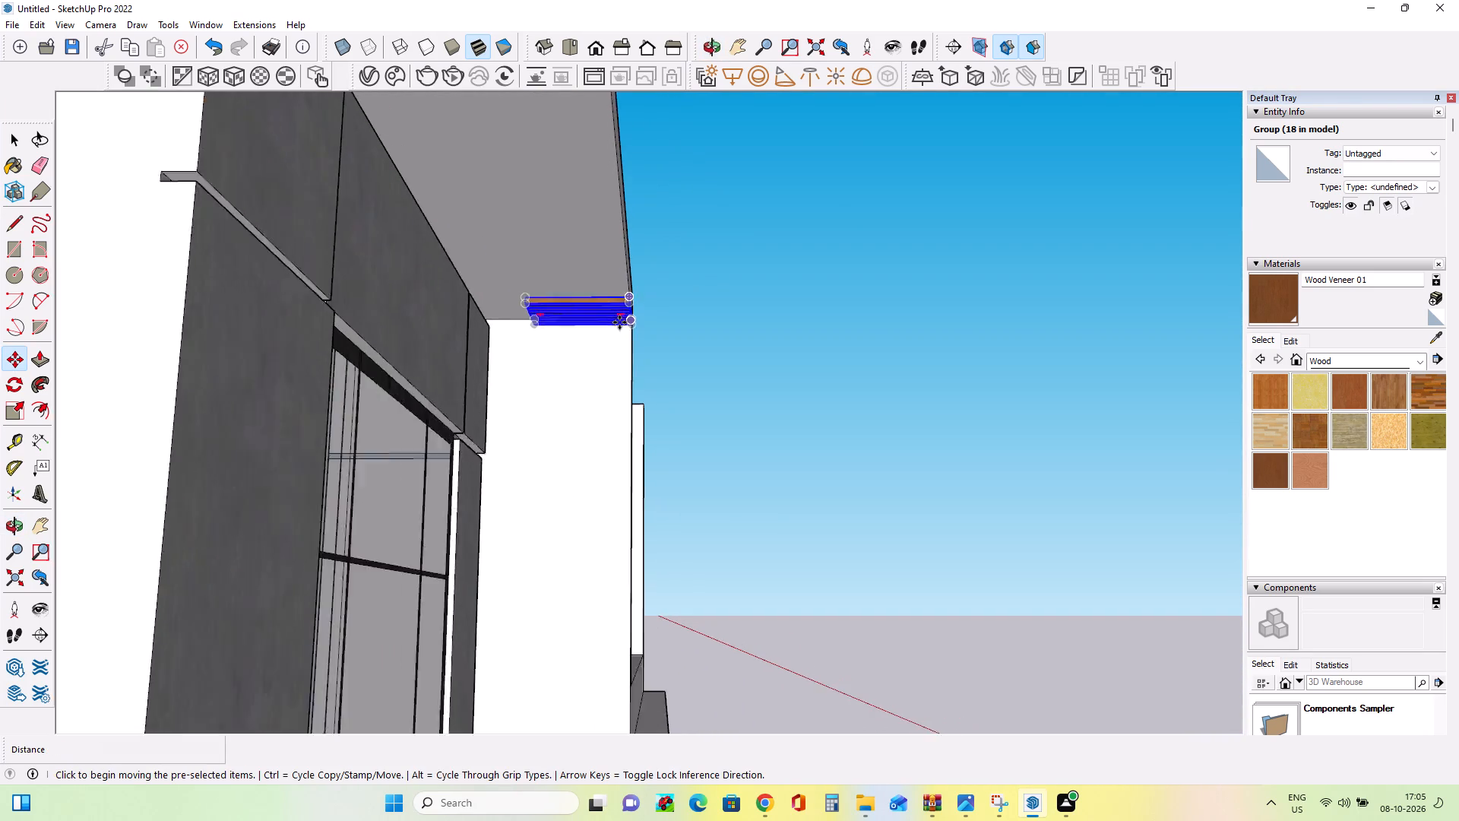
pyautogui.scroll(1, 619, 322)
pyautogui.moveTo(617, 328); pyautogui.dragTo(598, 378, button='middle')
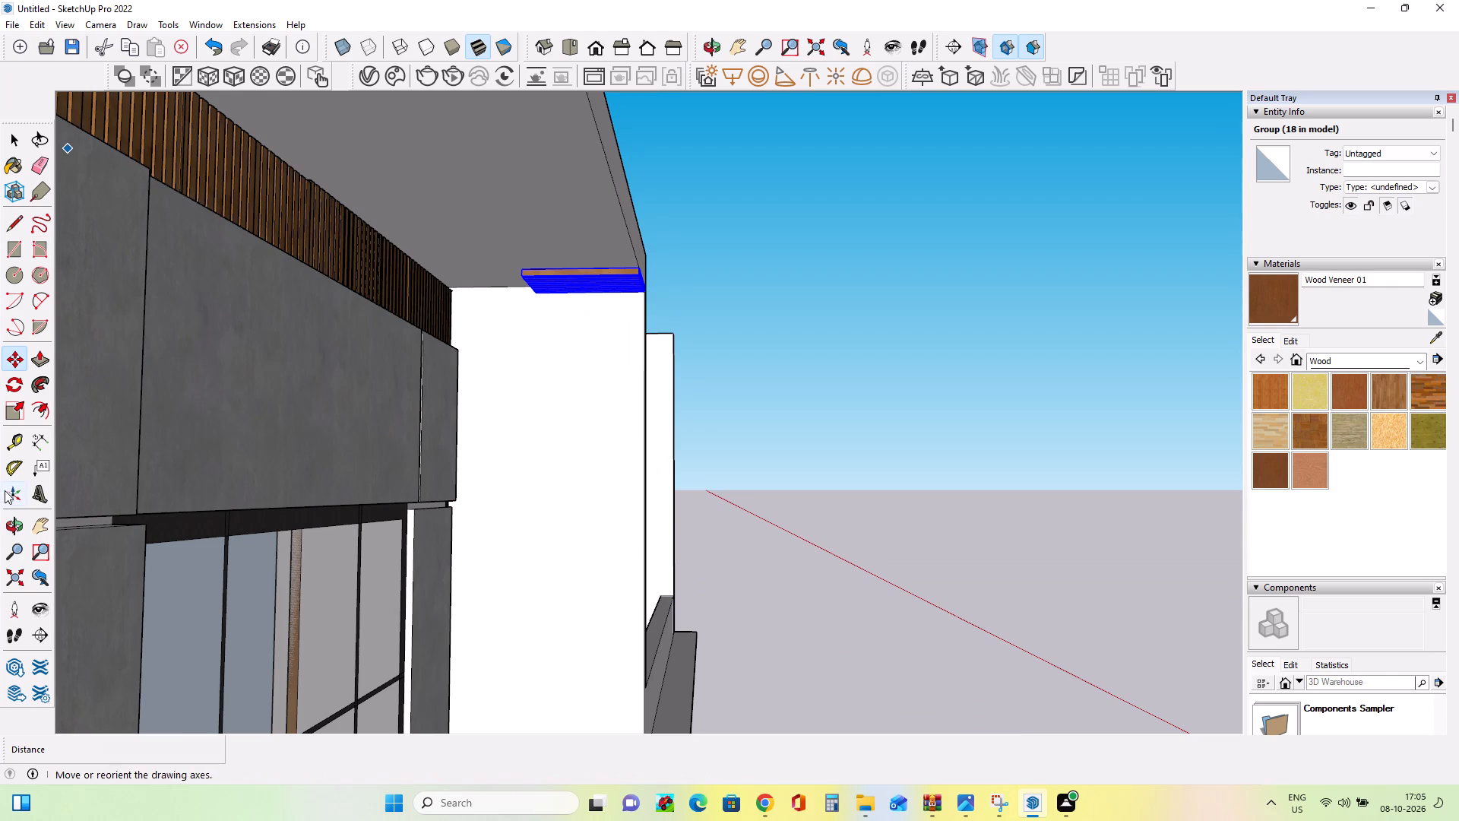
pyautogui.click(15, 407)
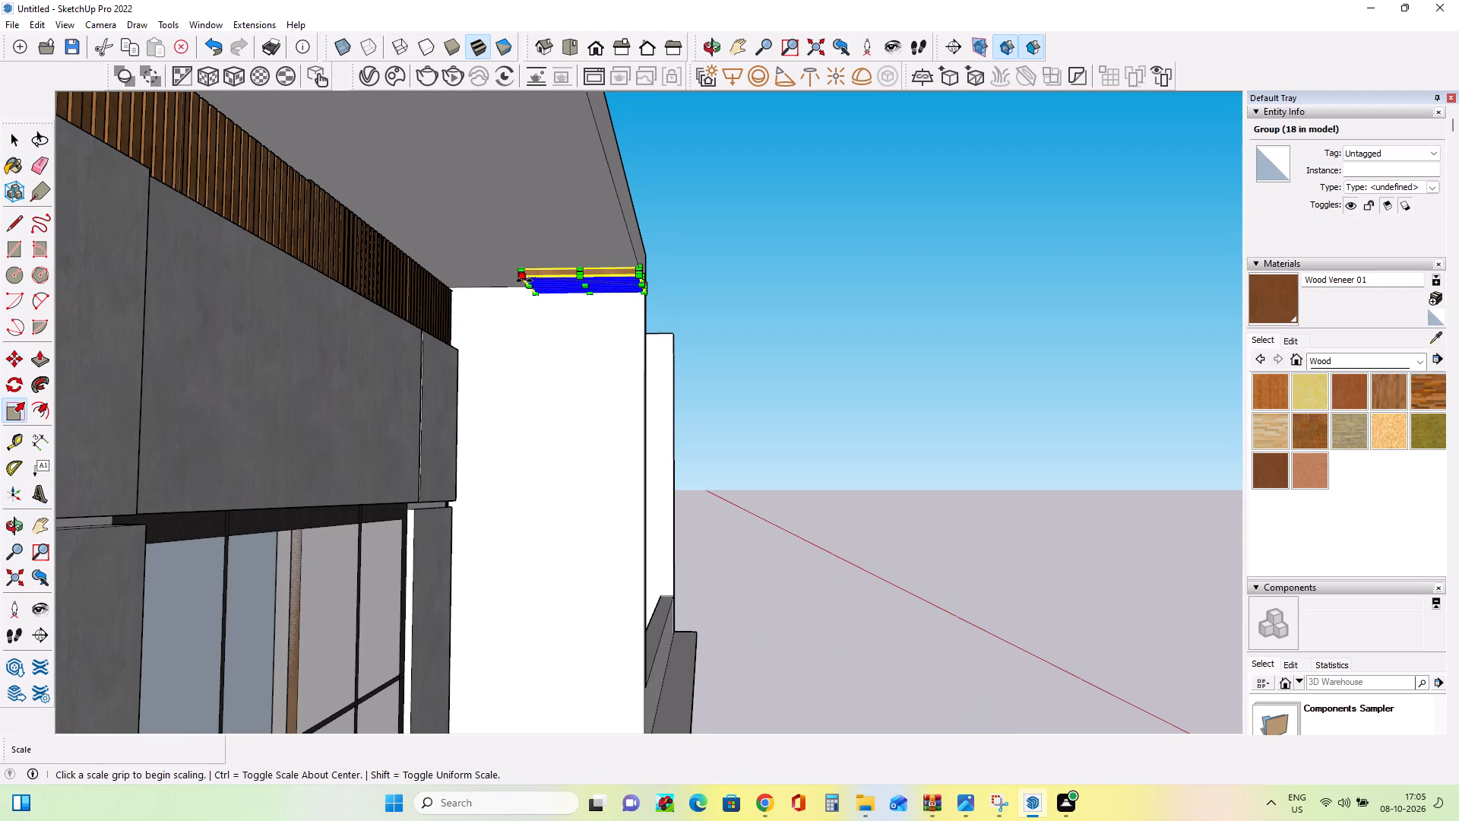
pyautogui.moveTo(517, 290); pyautogui.dragTo(570, 300, button='middle')
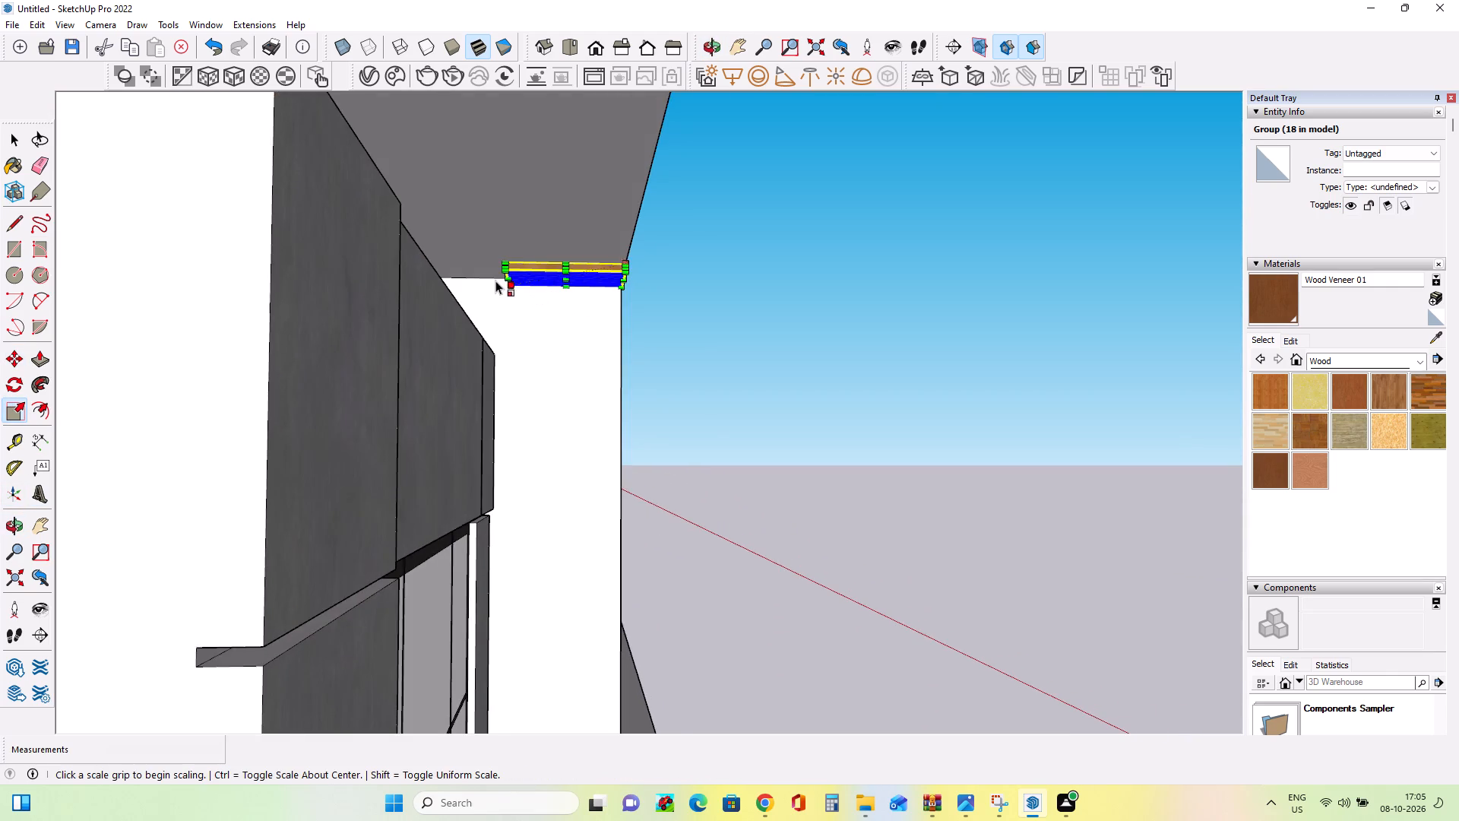
pyautogui.scroll(8, 495, 281)
pyautogui.moveTo(530, 286); pyautogui.dragTo(590, 304, button='middle')
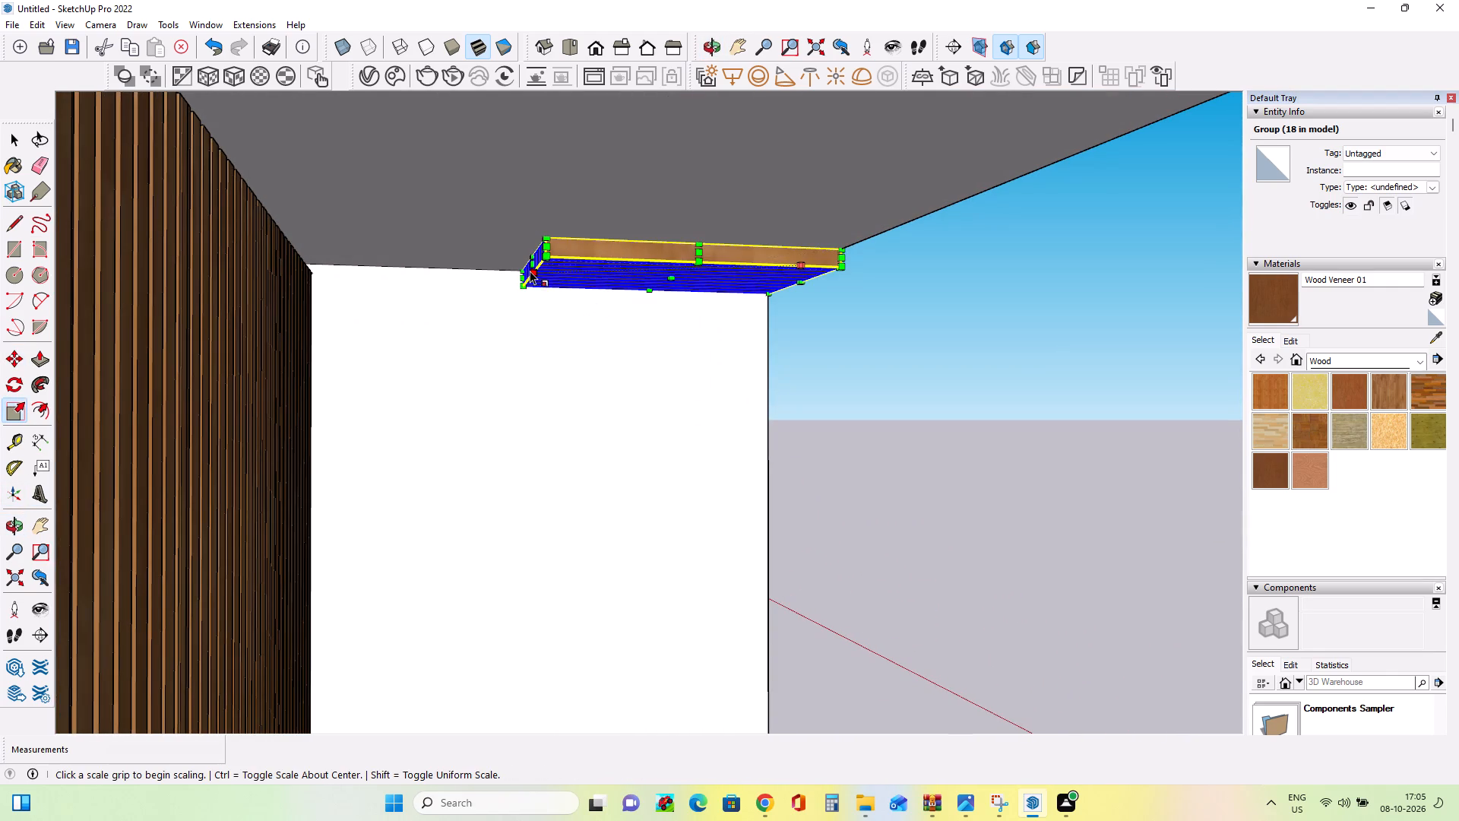
pyautogui.click(527, 263)
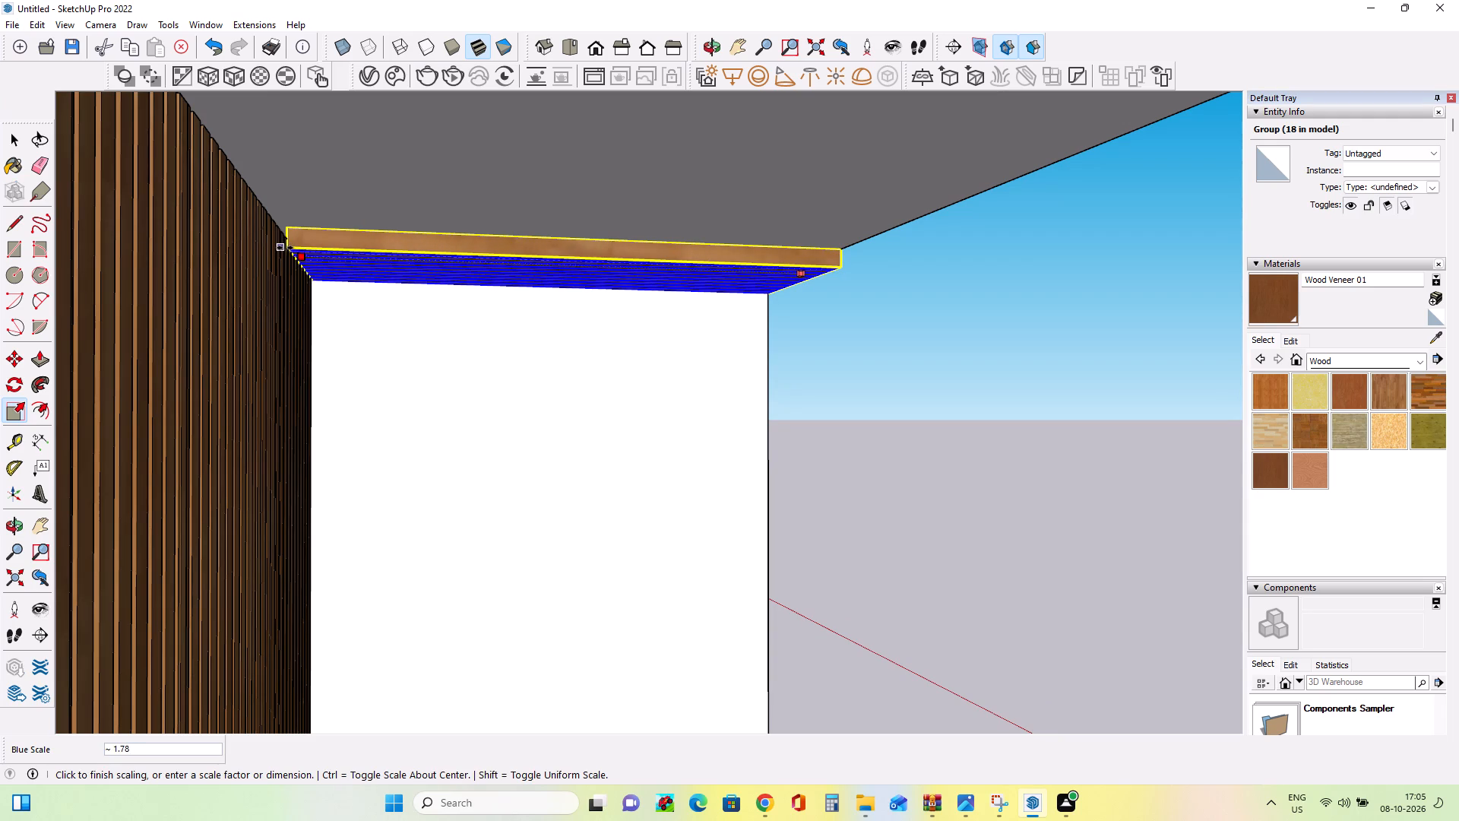
pyautogui.click(285, 248)
# Copy the widened slat panel twice, side by side along the overhang at about 4' spacing, toward the roof frame's free end.
pyautogui.moveTo(364, 272); pyautogui.dragTo(489, 288, button='middle')
pyautogui.moveTo(470, 287); pyautogui.dragTo(276, 284, button='middle')
pyautogui.middleClick(276, 284)
pyautogui.scroll(4, 439, 260)
pyautogui.moveTo(493, 269); pyautogui.dragTo(505, 274, button='middle')
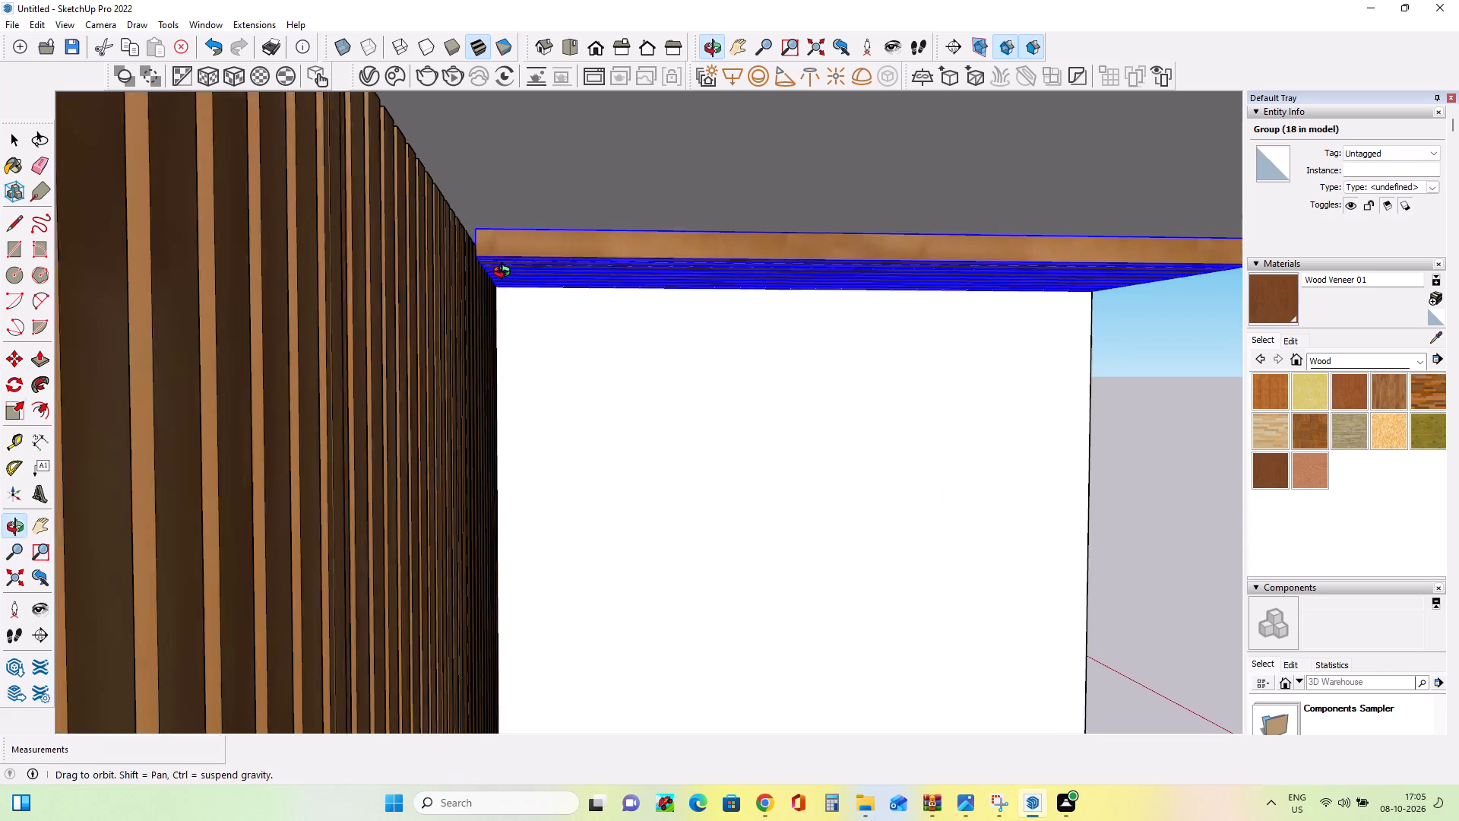
pyautogui.moveTo(505, 274); pyautogui.dragTo(508, 274, button='middle')
pyautogui.scroll(-13, 469, 255)
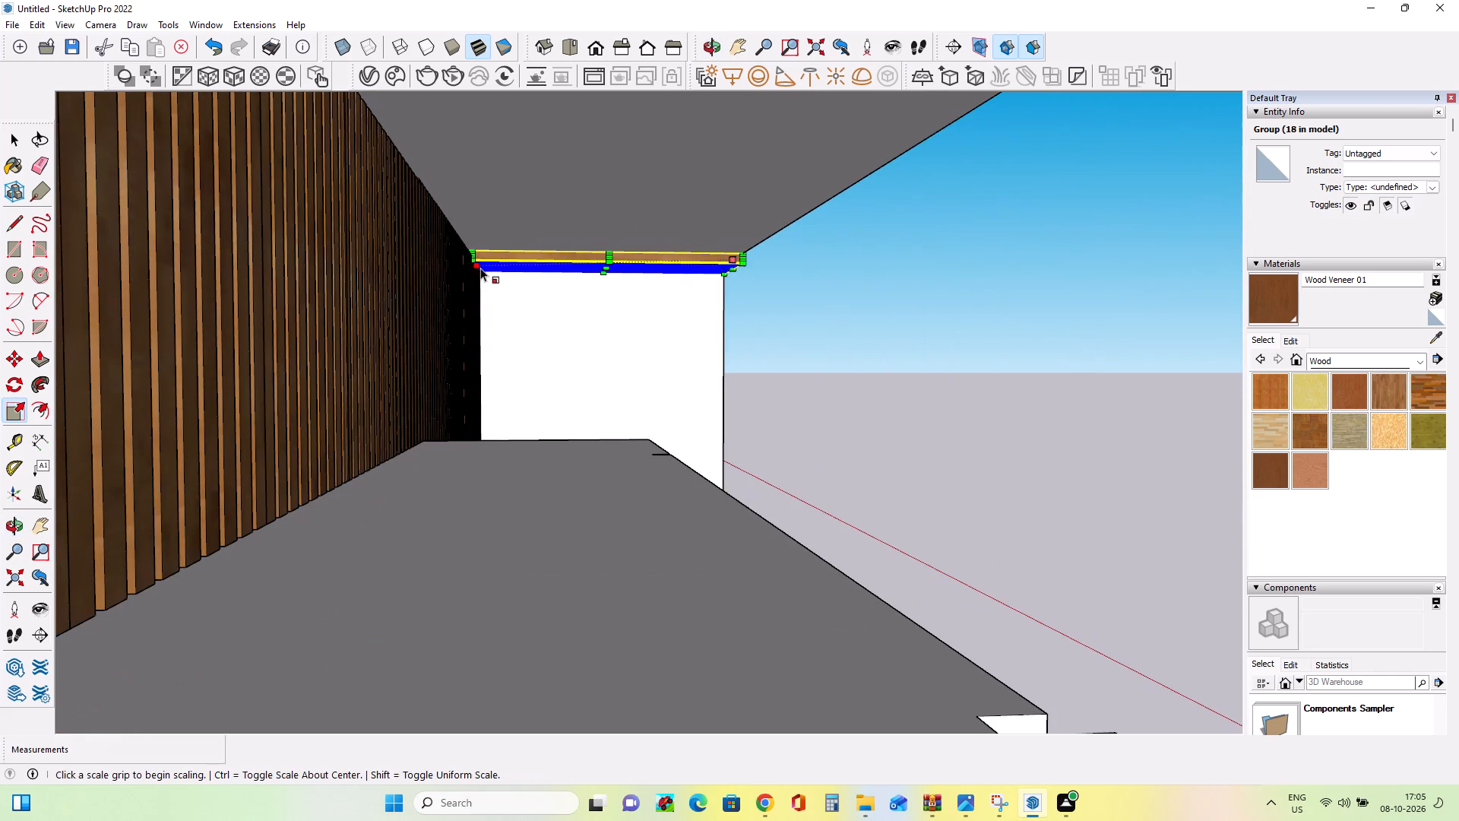
pyautogui.click(17, 353)
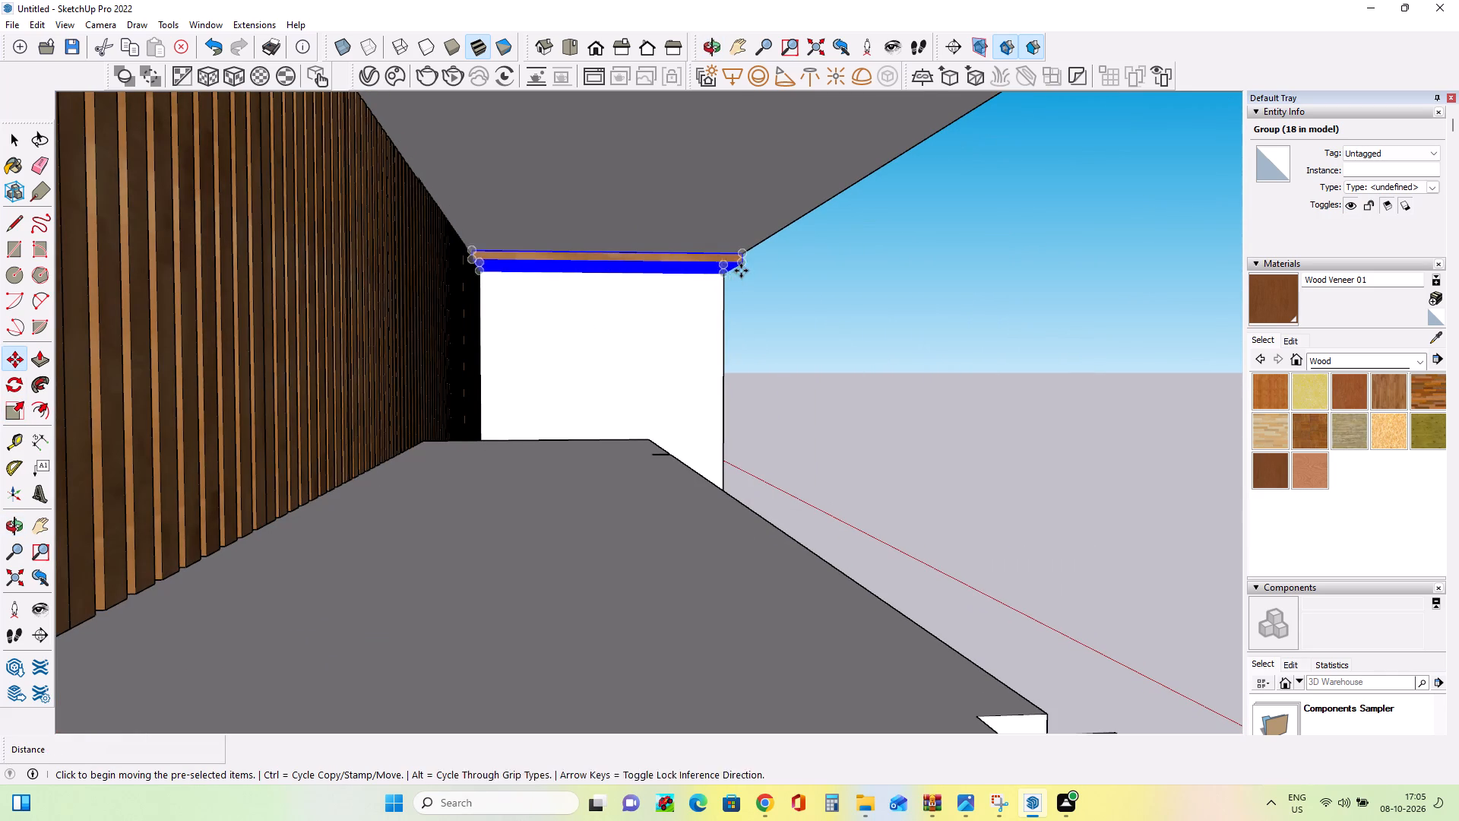
pyautogui.click(741, 265)
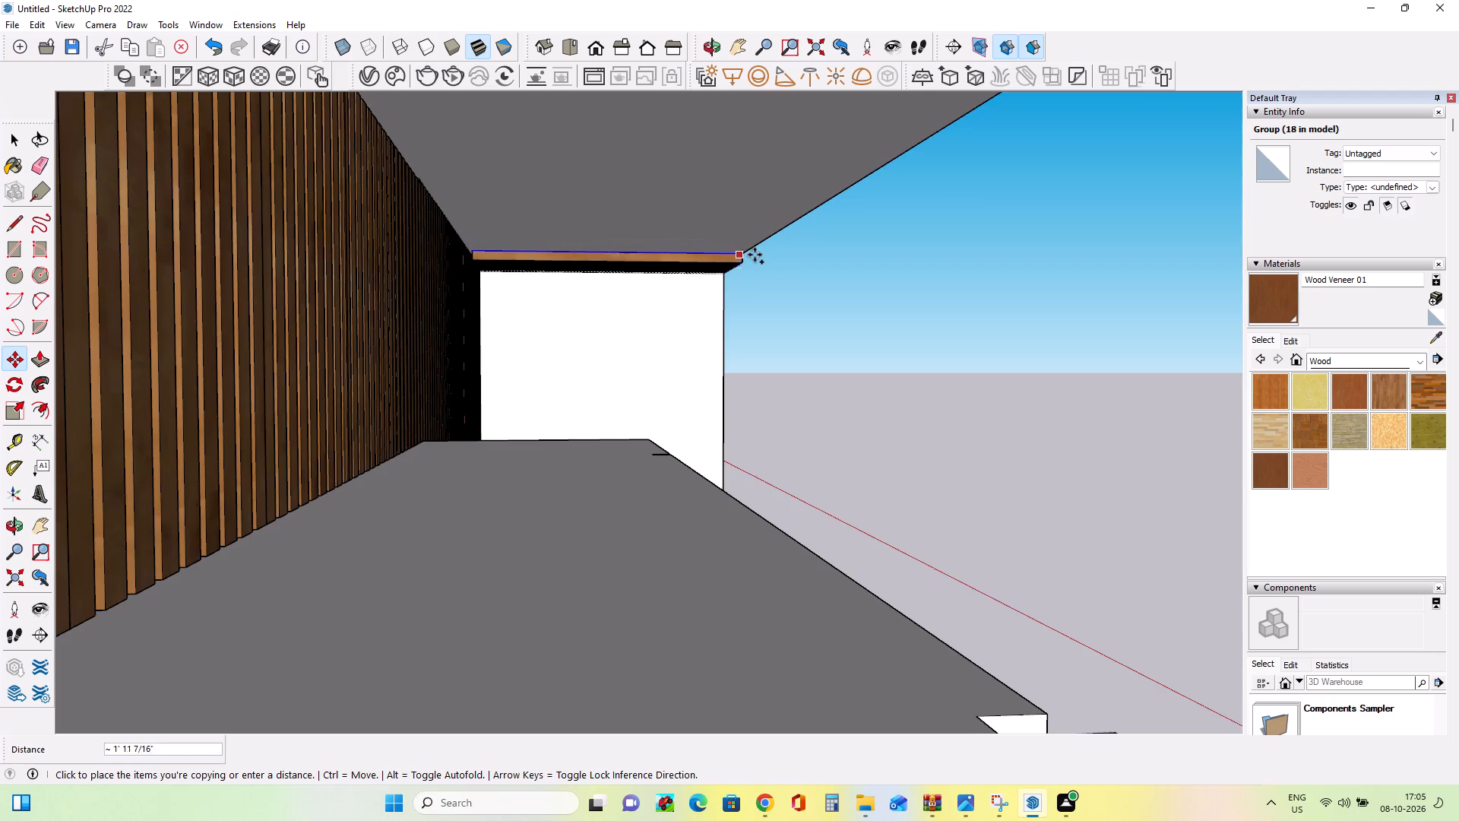
pyautogui.moveTo(755, 255); pyautogui.dragTo(381, 214, button='middle')
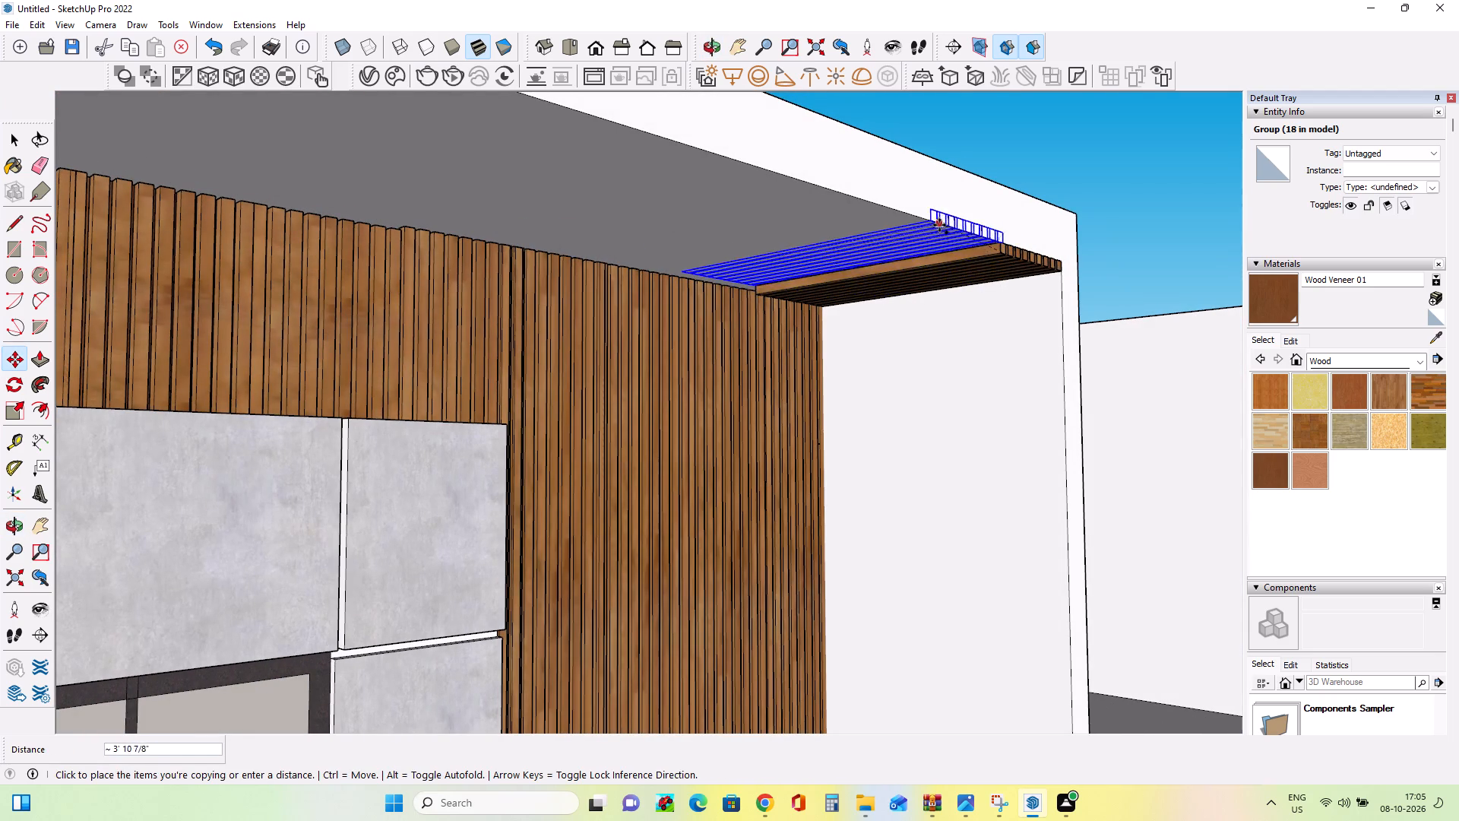
pyautogui.click(937, 236)
pyautogui.click(936, 238)
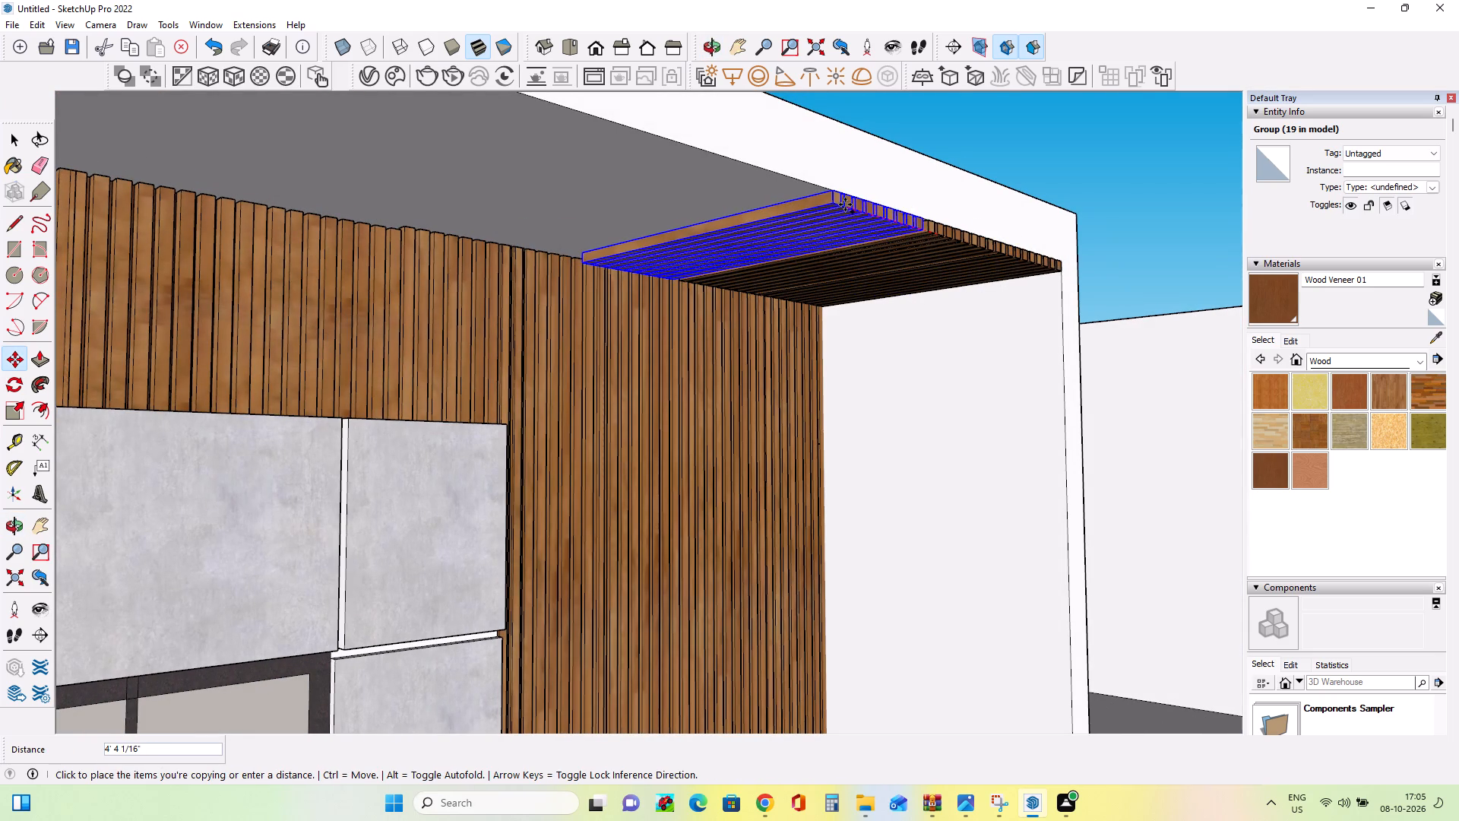
pyautogui.click(850, 207)
# Copy the last slat panel about 3' 11 1/4" further along the overhang toward the roof frame's free end.
pyautogui.moveTo(964, 293); pyautogui.dragTo(824, 269, button='middle')
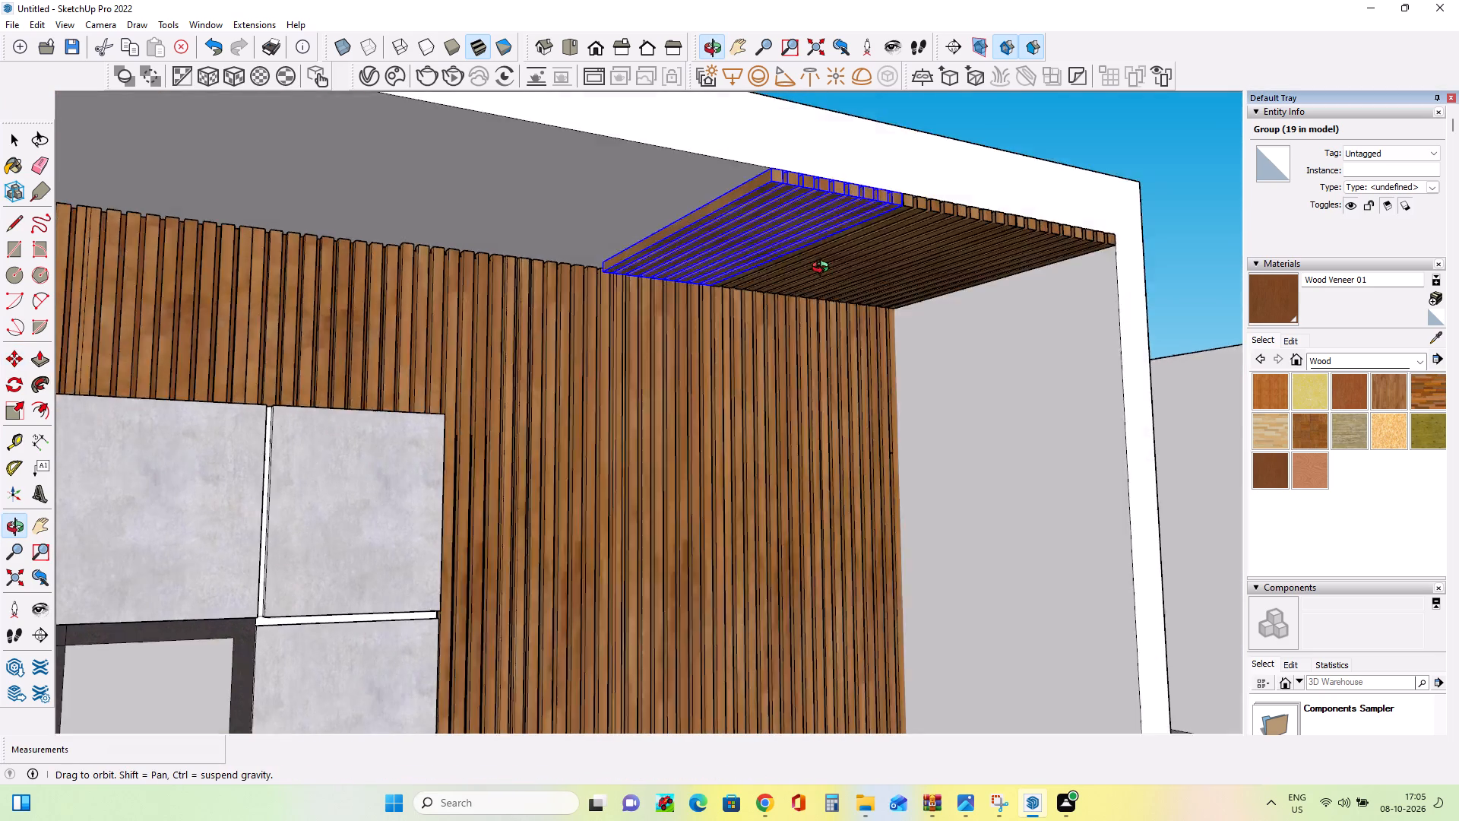
pyautogui.moveTo(824, 269); pyautogui.dragTo(730, 276, button='middle')
pyautogui.scroll(-8, 793, 276)
pyautogui.moveTo(847, 289); pyautogui.dragTo(782, 303, button='middle')
pyautogui.click(734, 231)
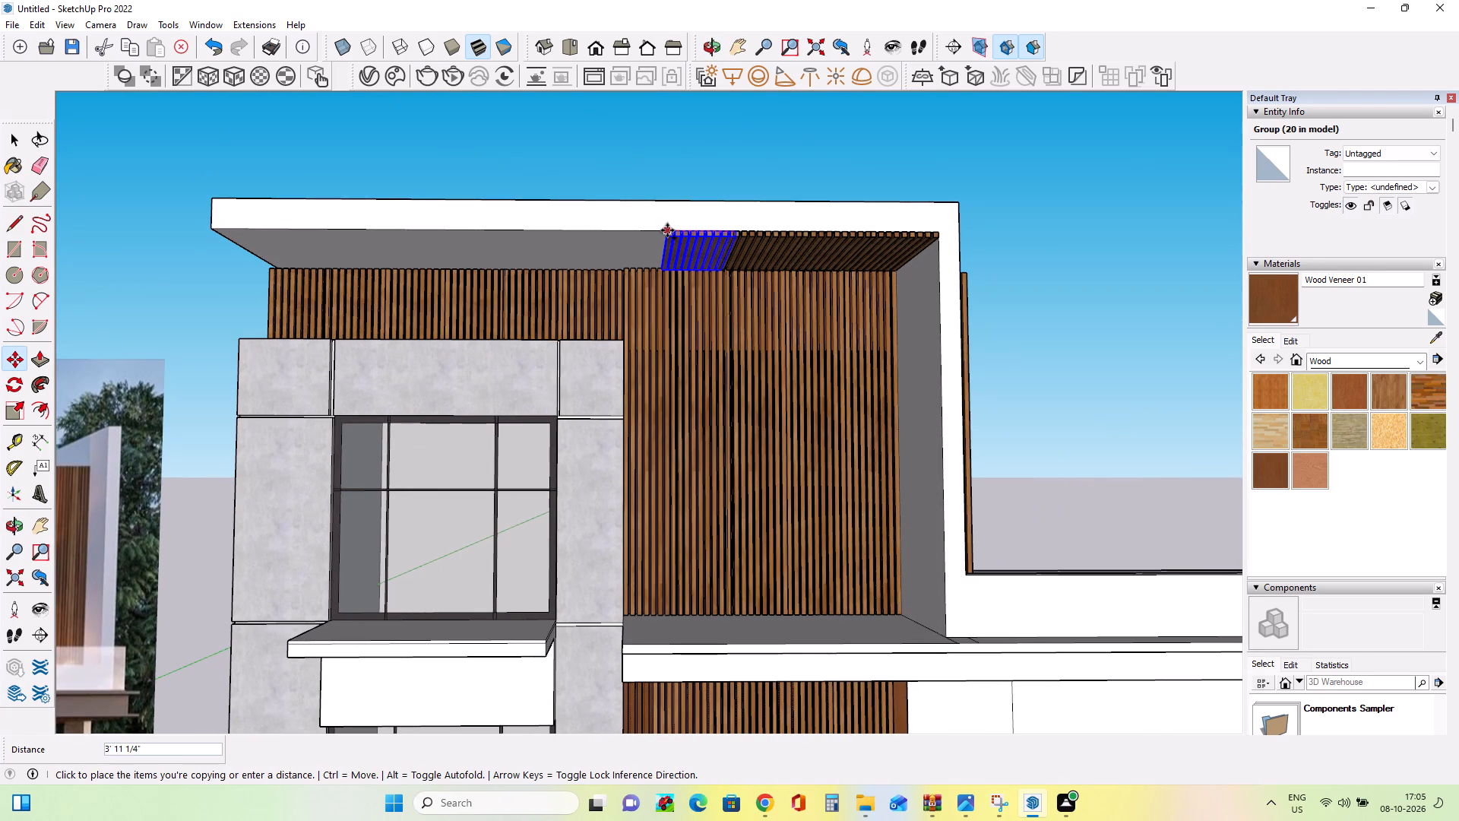
pyautogui.click(667, 230)
pyautogui.click(667, 230)
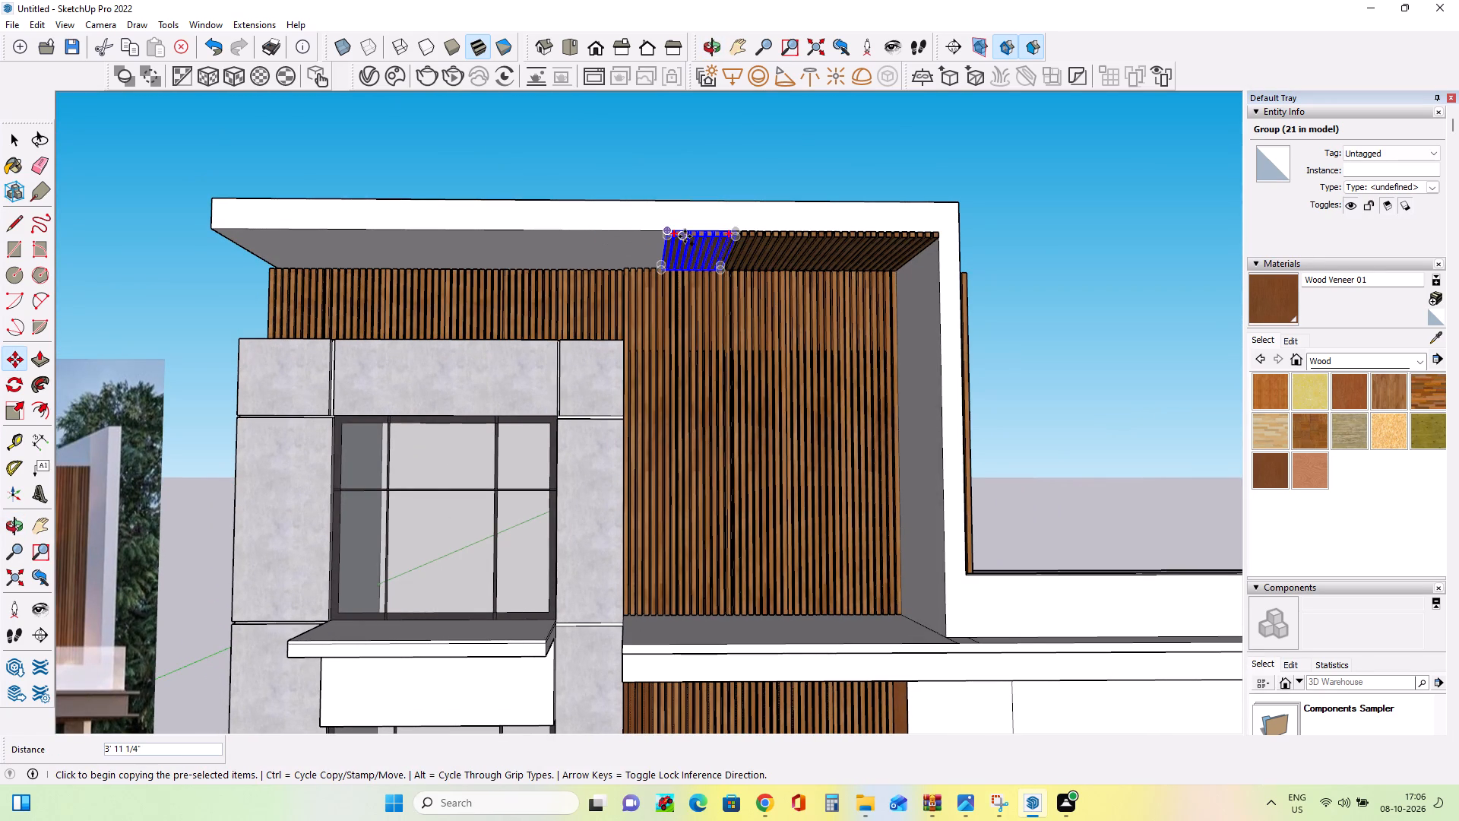
# Stamp copies of the last slat panel along the roof's front edge, about 4' 2 9/16" and 8' 5 7/16" away.
pyautogui.click(671, 239)
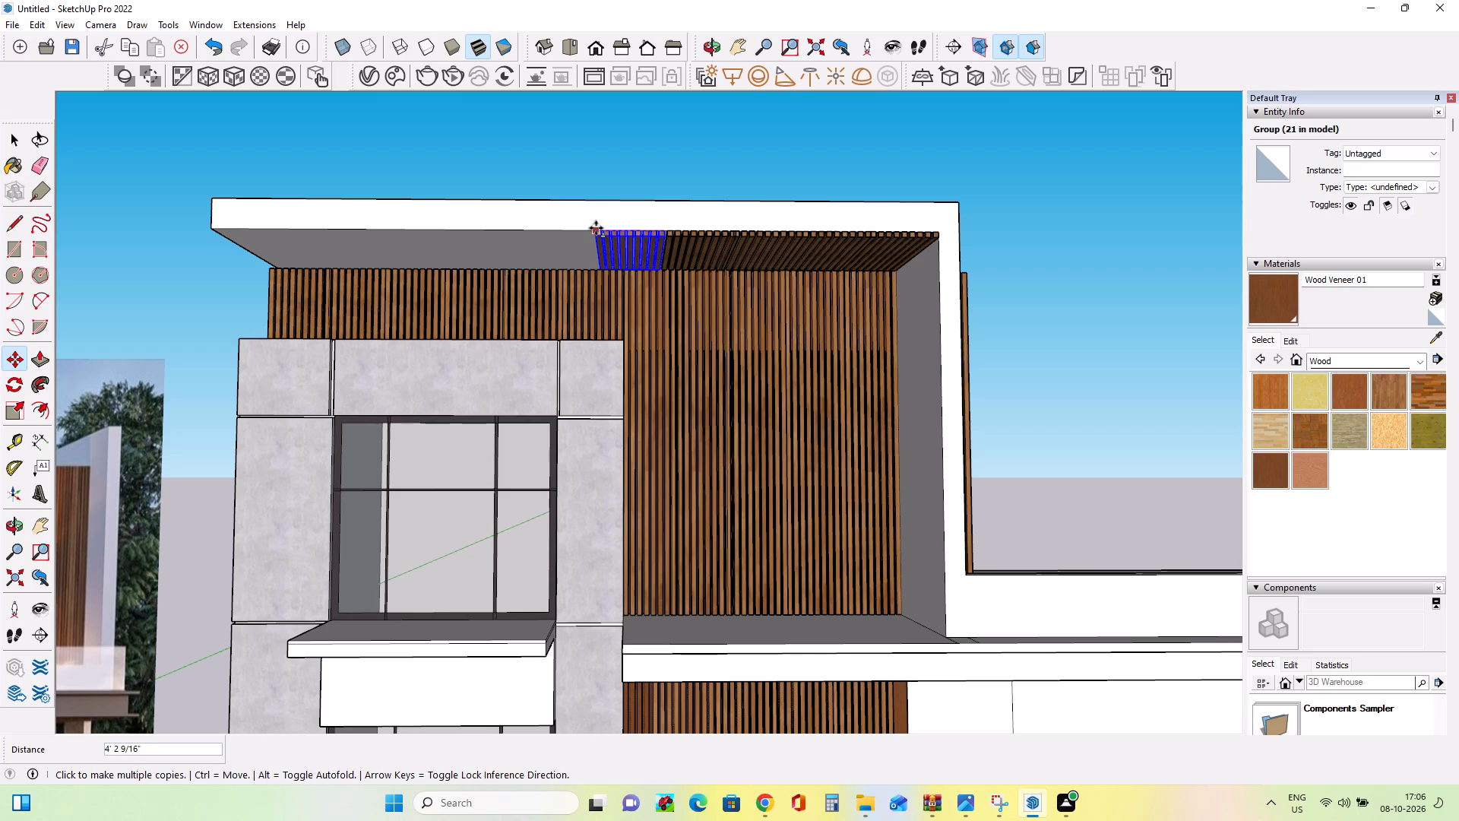
pyautogui.click(596, 228)
pyautogui.click(595, 229)
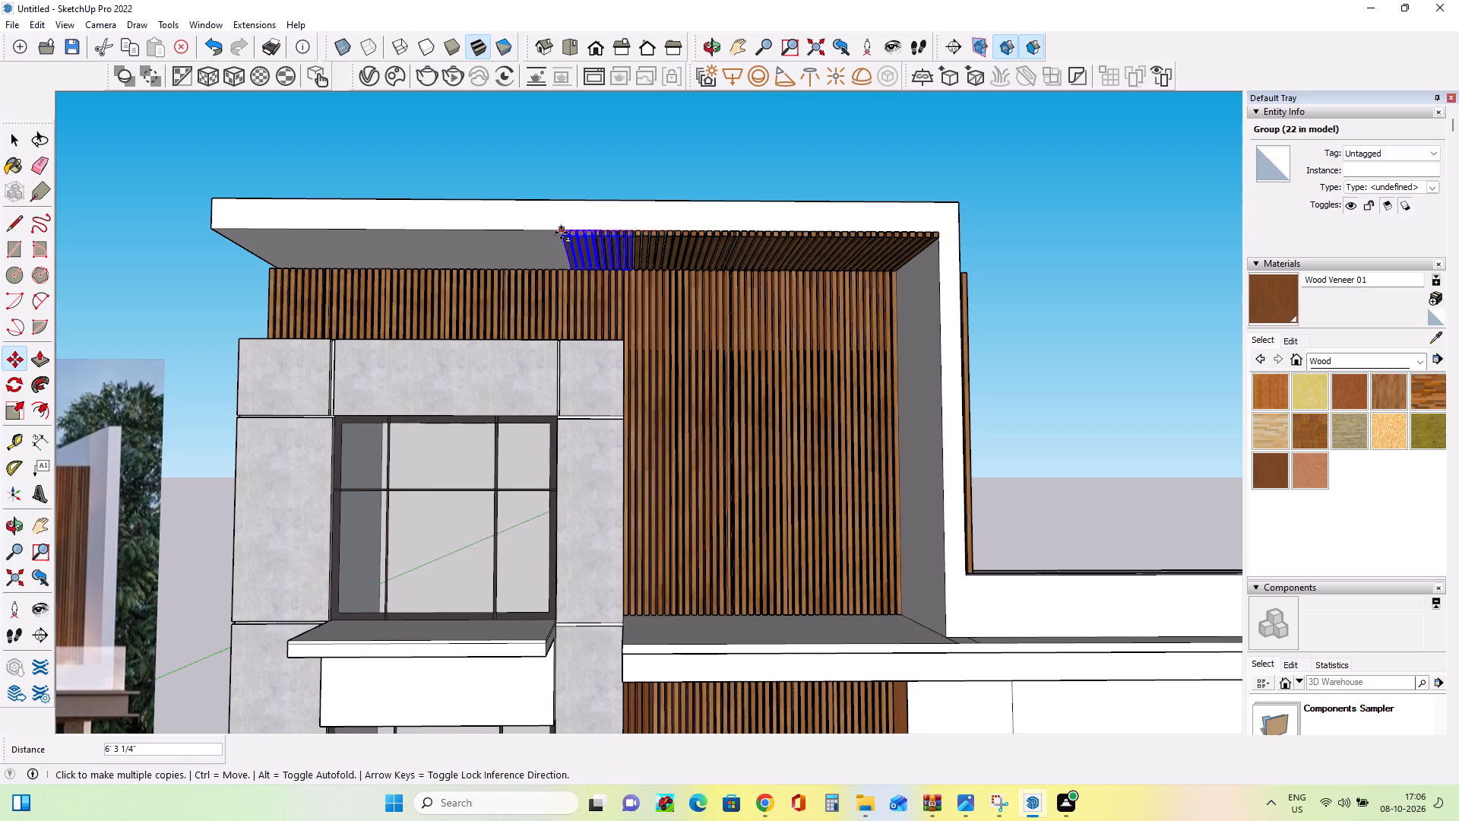
pyautogui.click(524, 225)
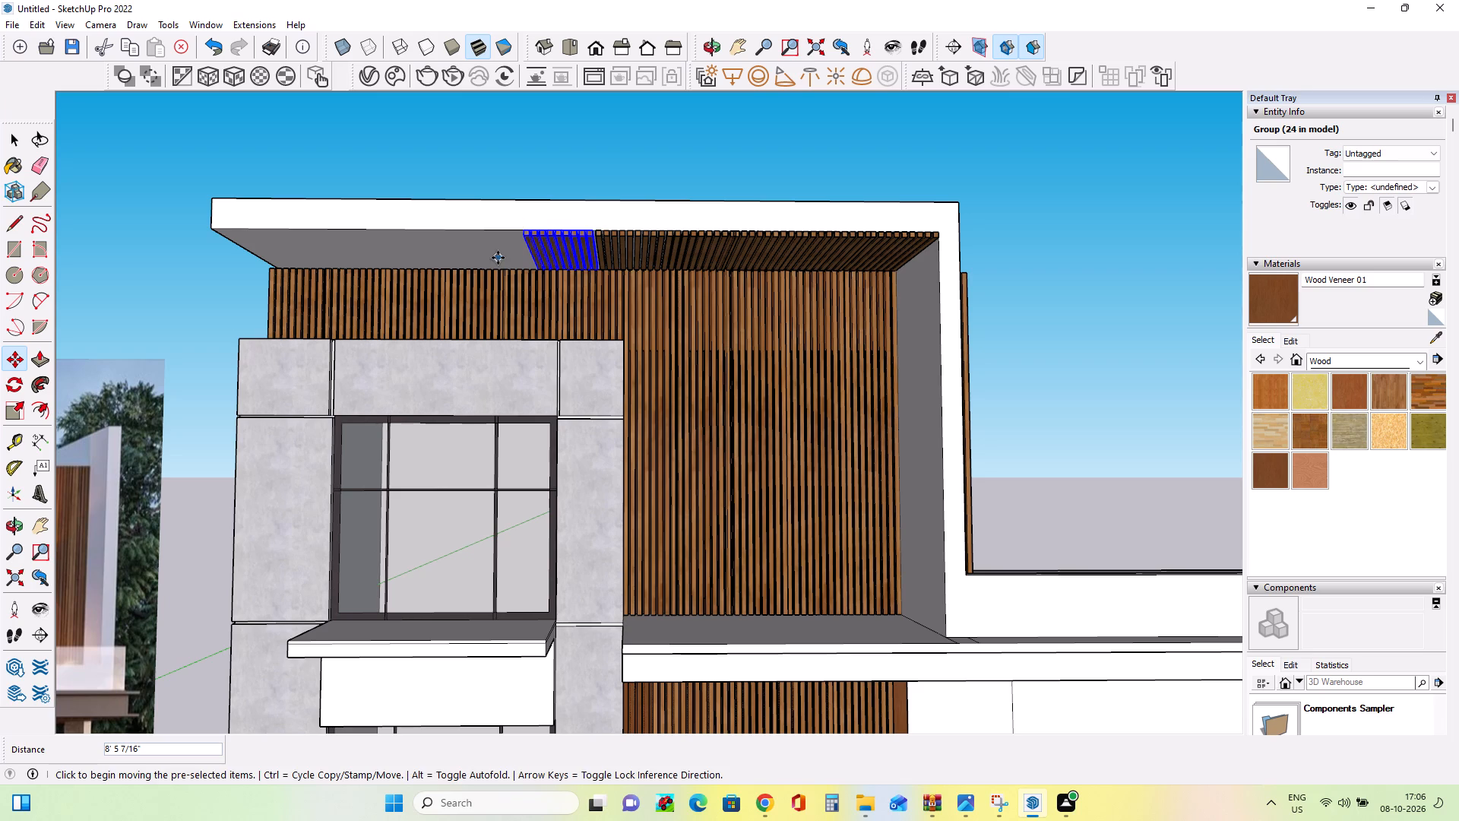
# Copy the outermost slat panel about 3' 9 7/16" further along the overhang, directly beside the existing row.
pyautogui.scroll(3, 498, 258)
pyautogui.moveTo(498, 258); pyautogui.dragTo(574, 234, button='middle')
pyautogui.click(577, 211)
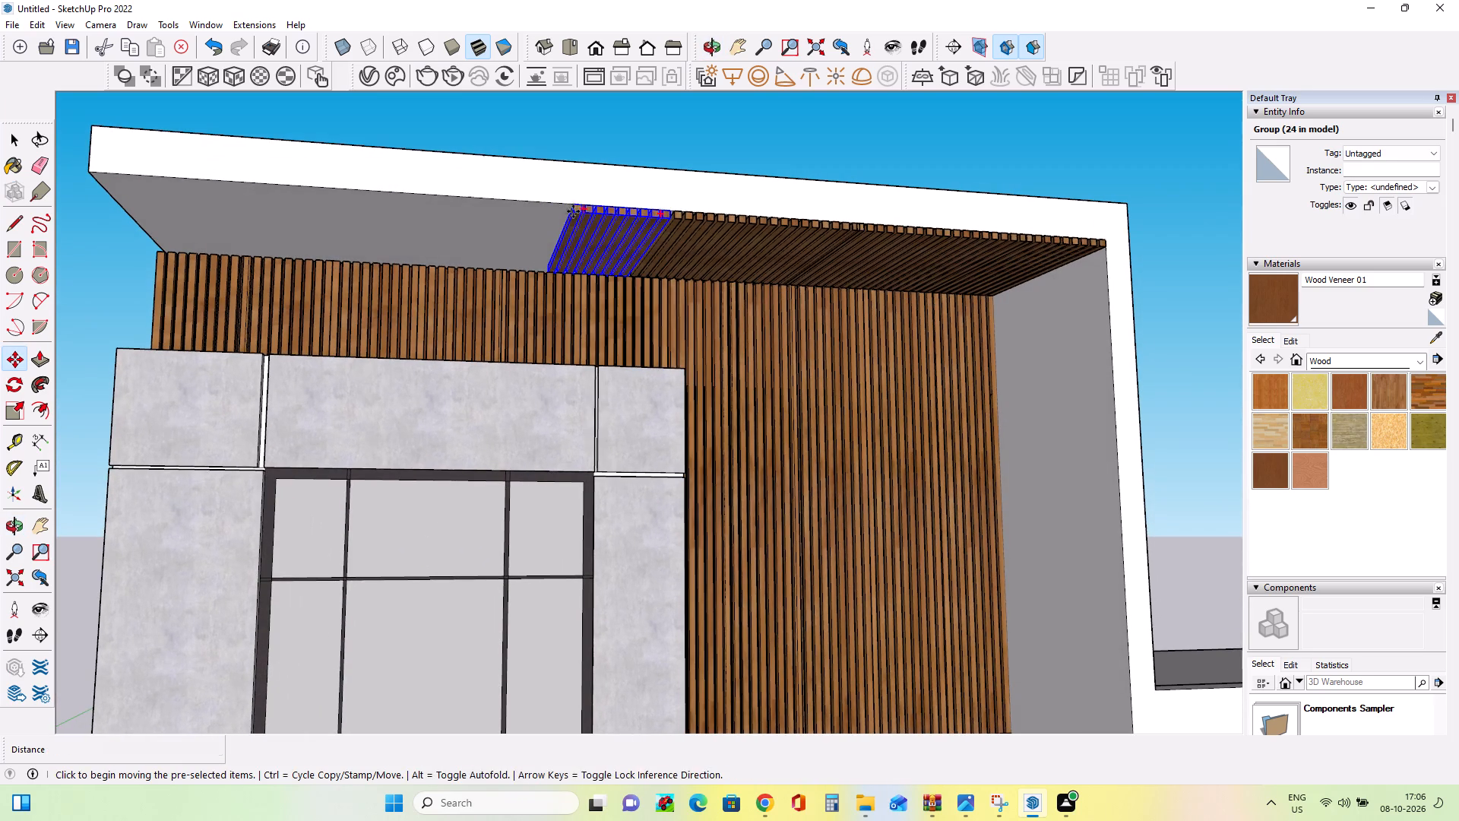
pyautogui.click(480, 205)
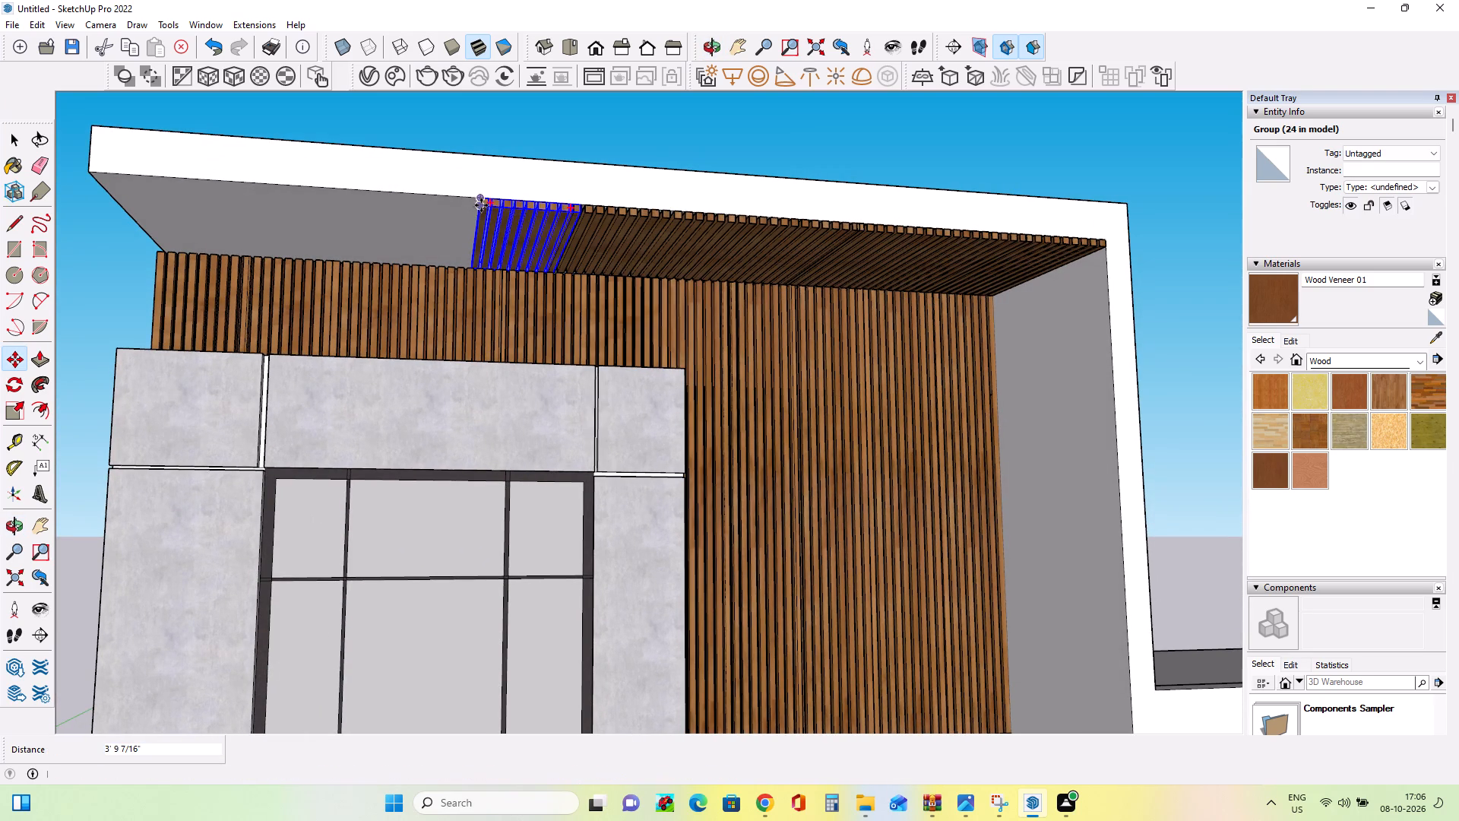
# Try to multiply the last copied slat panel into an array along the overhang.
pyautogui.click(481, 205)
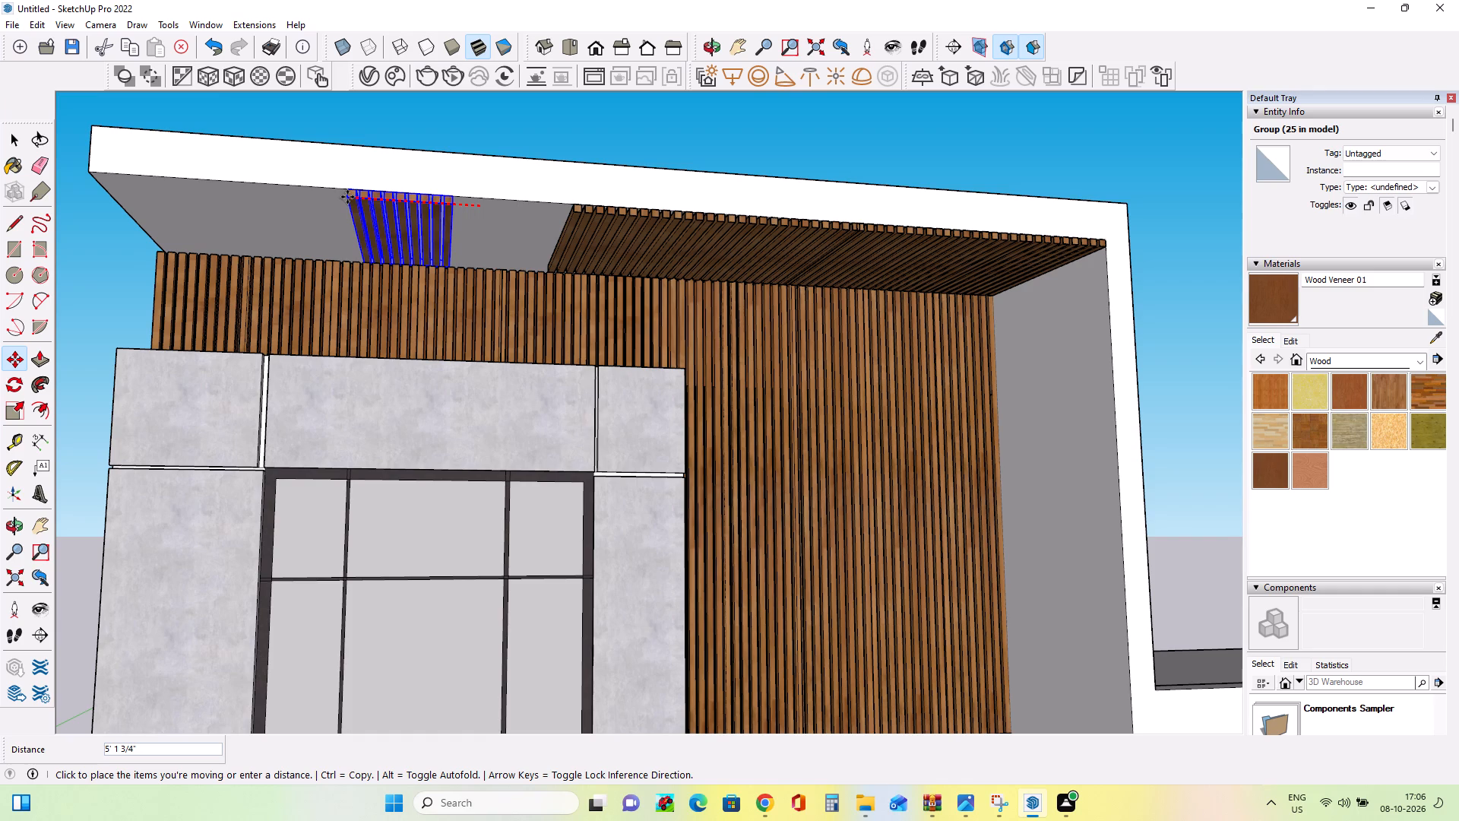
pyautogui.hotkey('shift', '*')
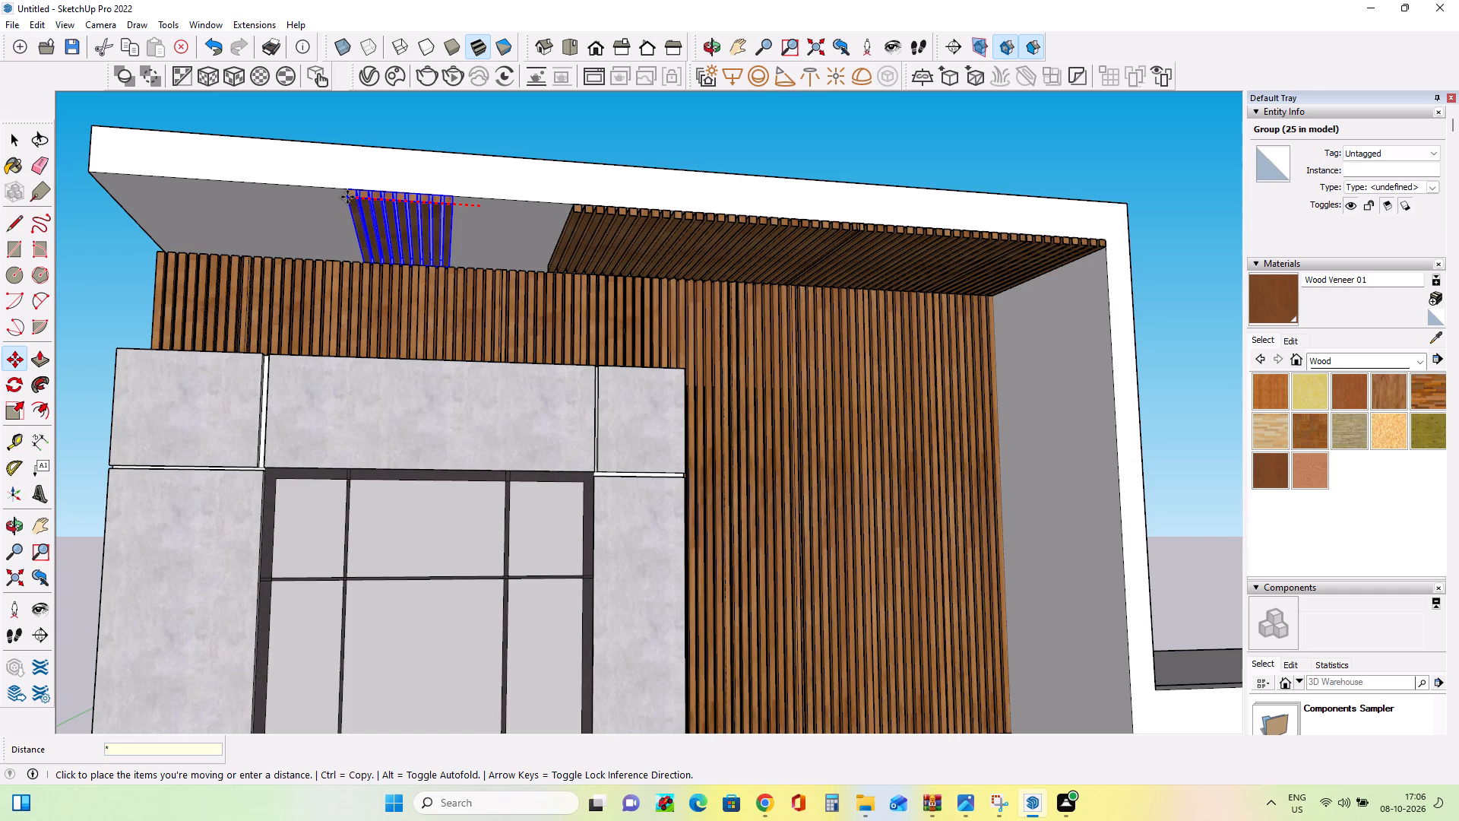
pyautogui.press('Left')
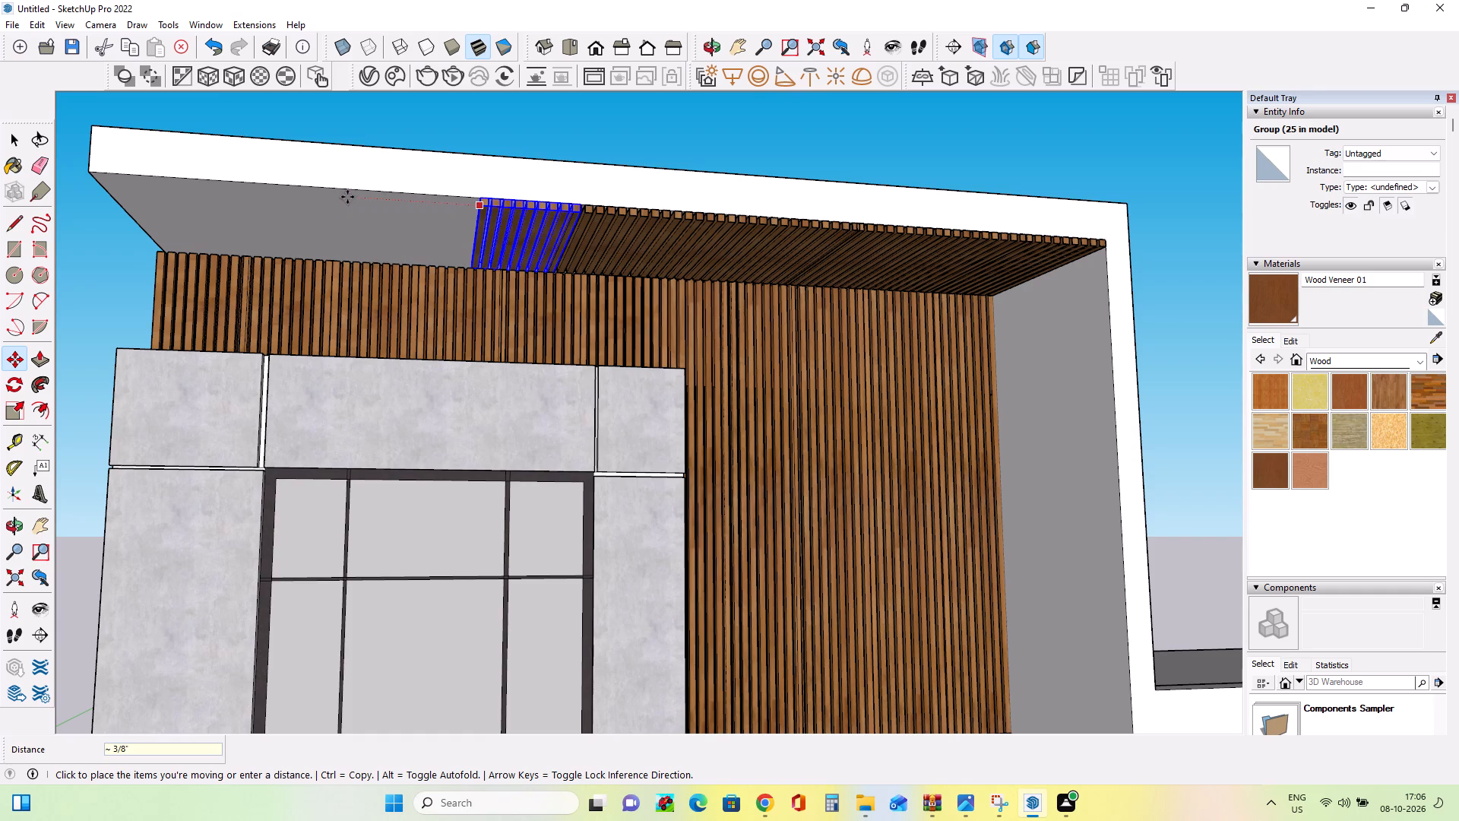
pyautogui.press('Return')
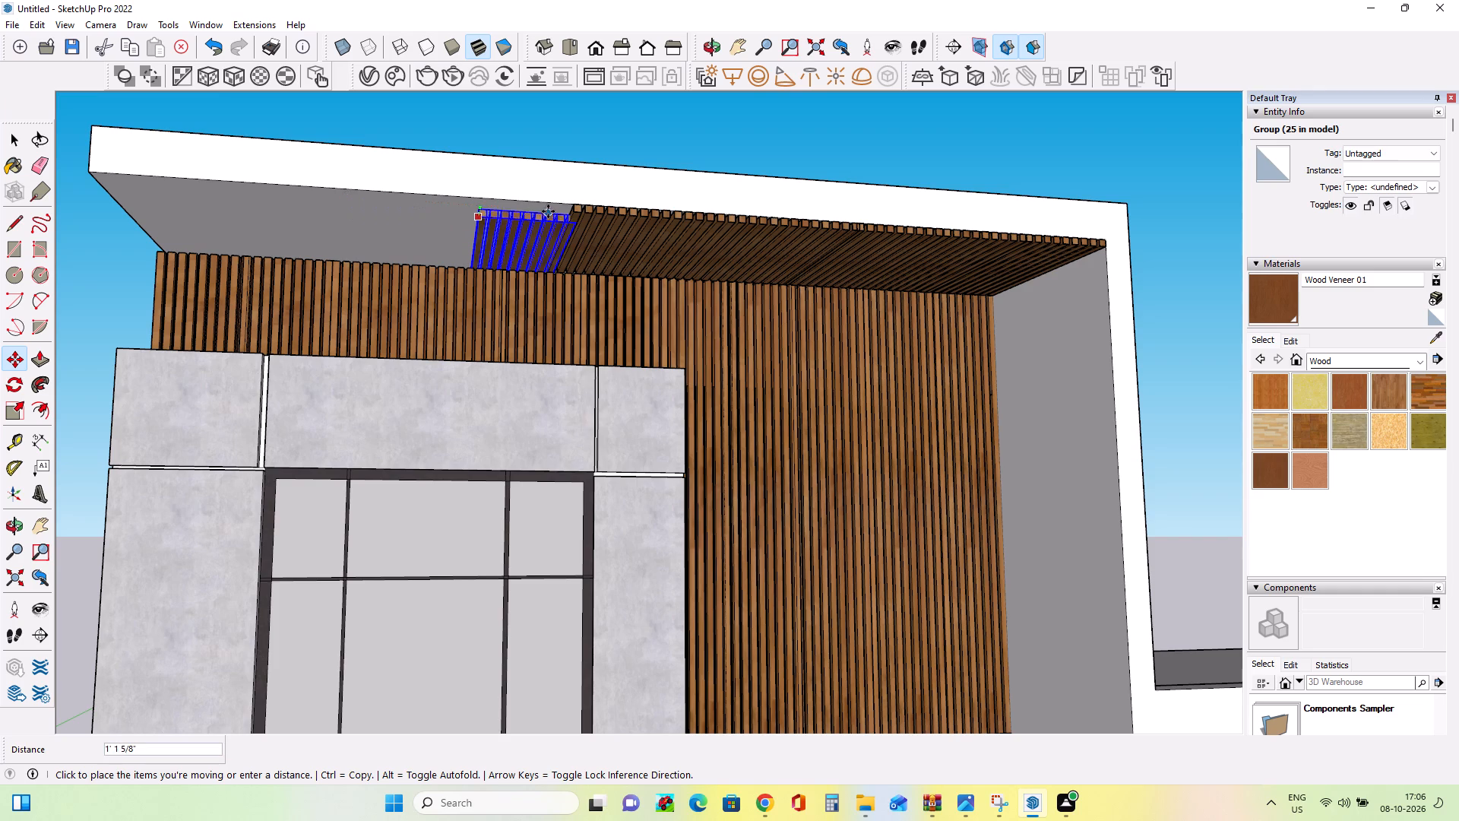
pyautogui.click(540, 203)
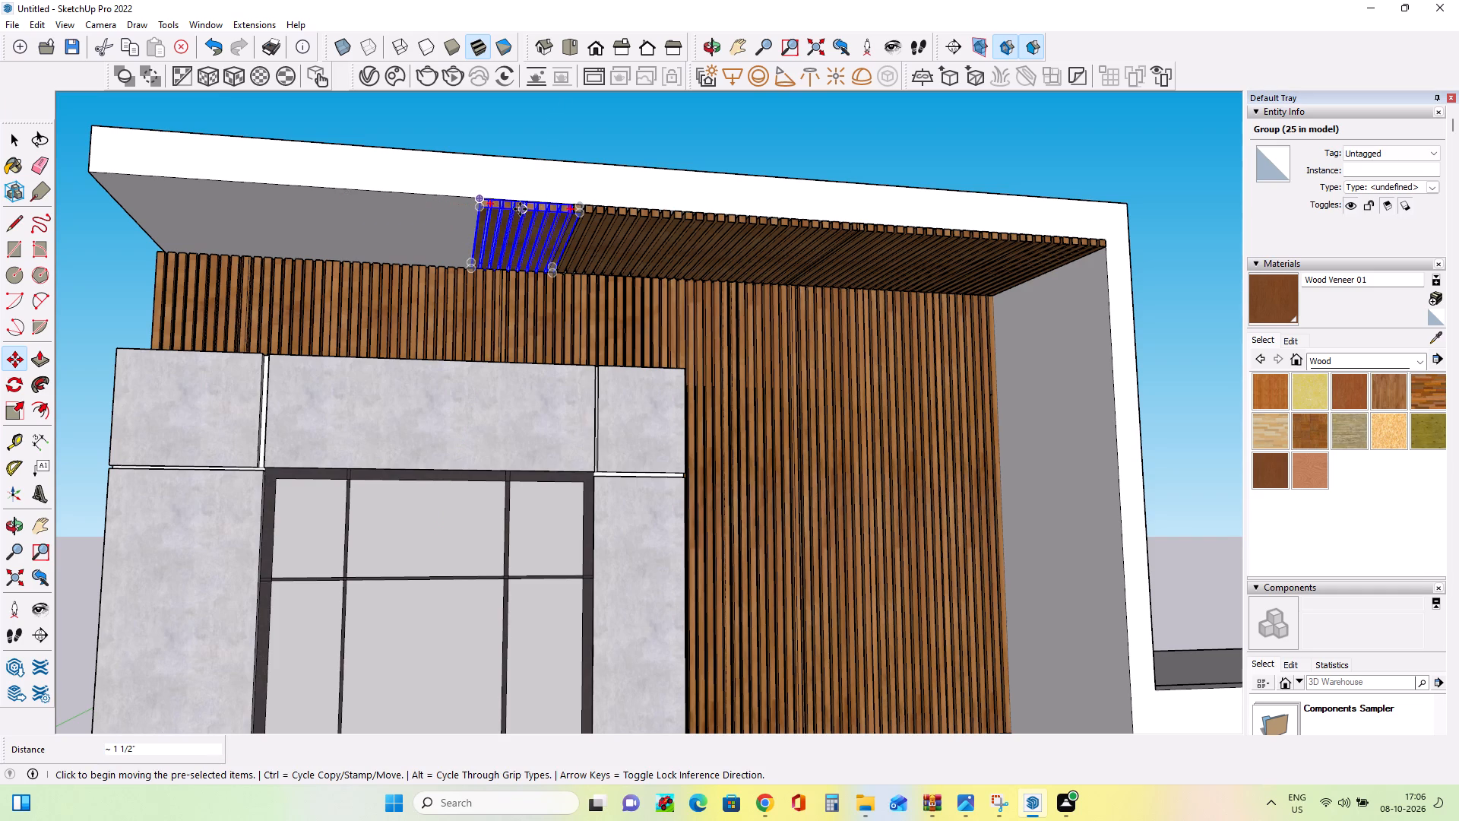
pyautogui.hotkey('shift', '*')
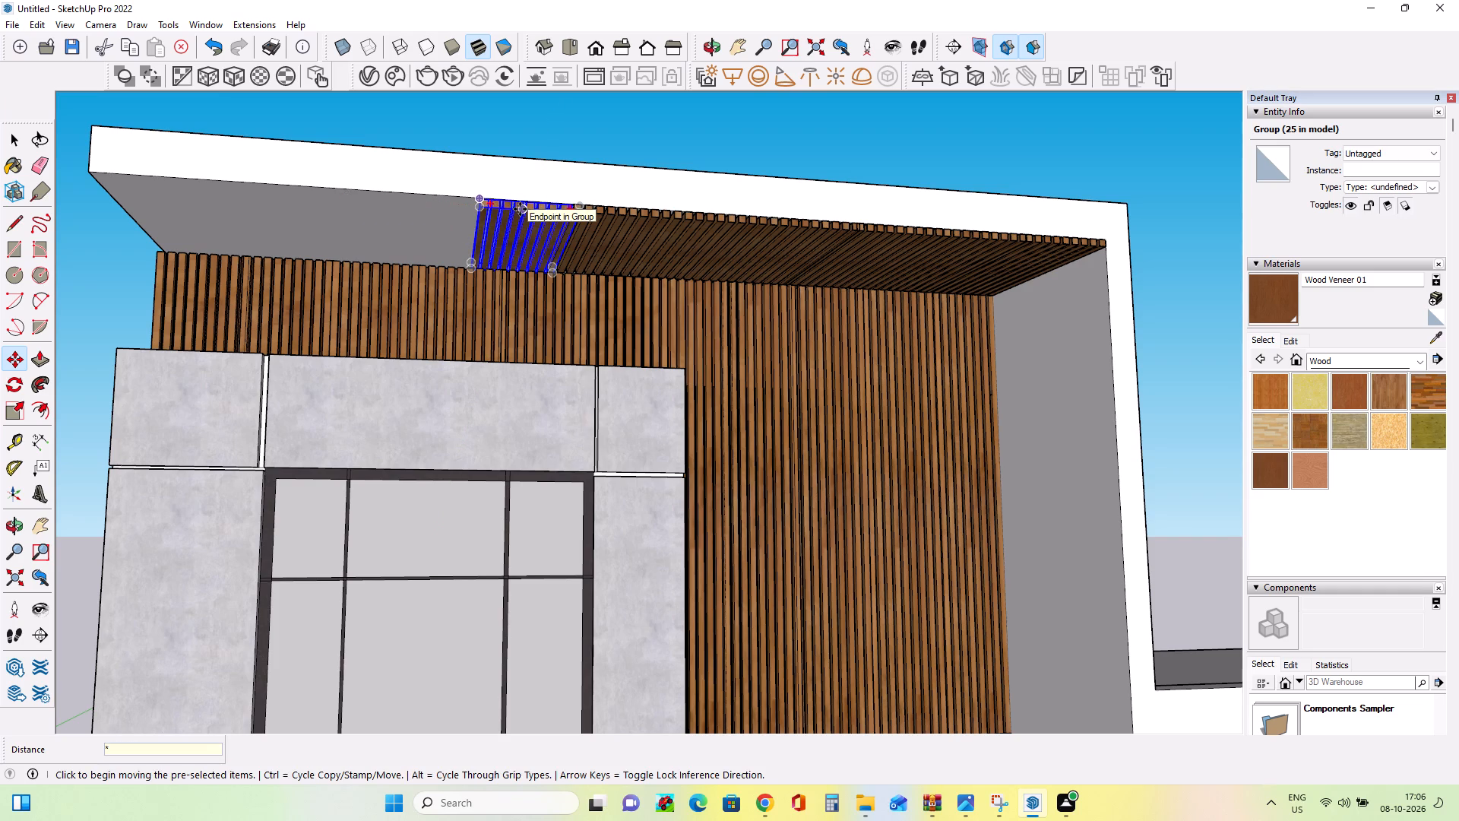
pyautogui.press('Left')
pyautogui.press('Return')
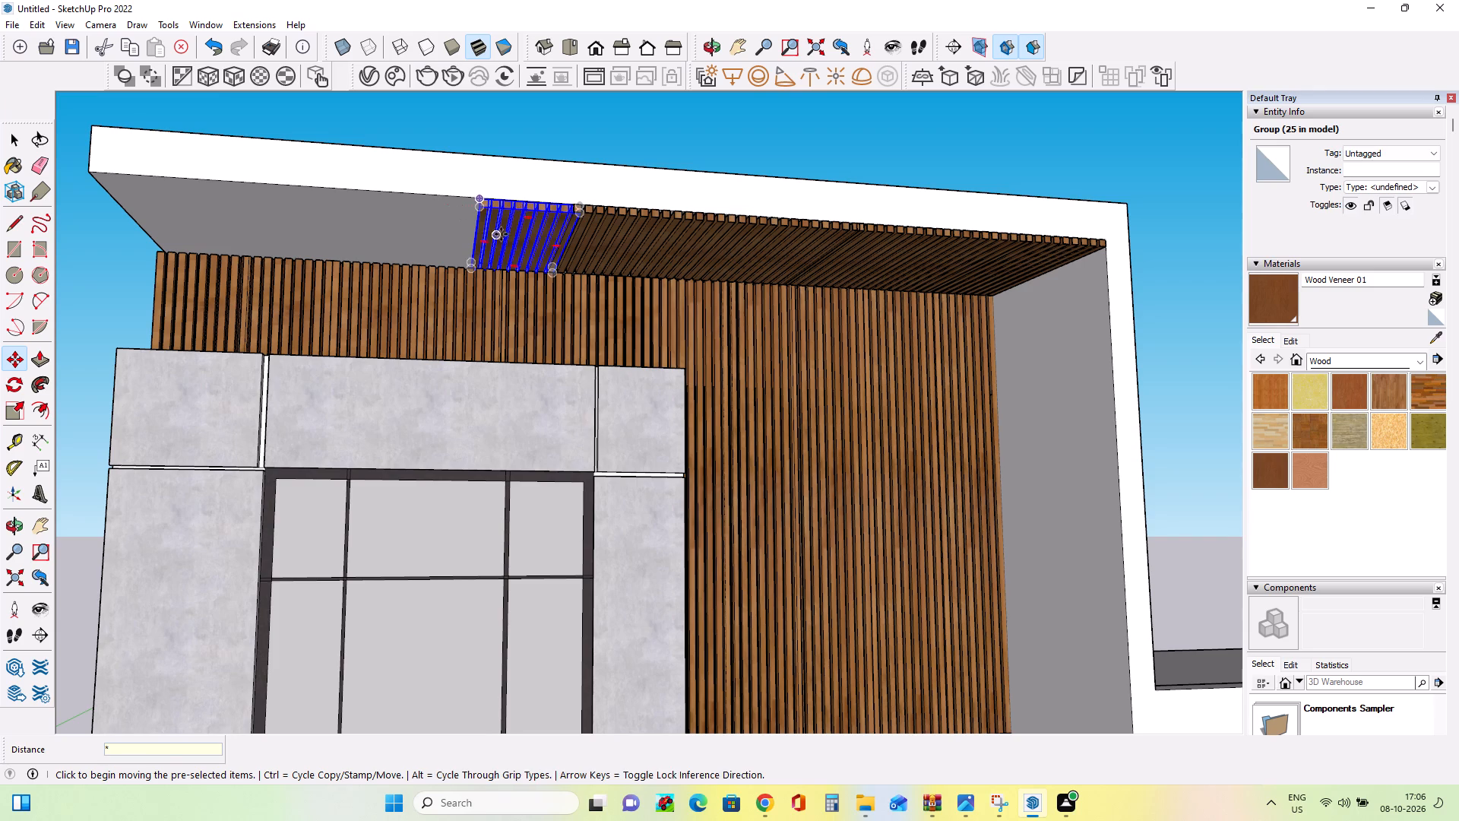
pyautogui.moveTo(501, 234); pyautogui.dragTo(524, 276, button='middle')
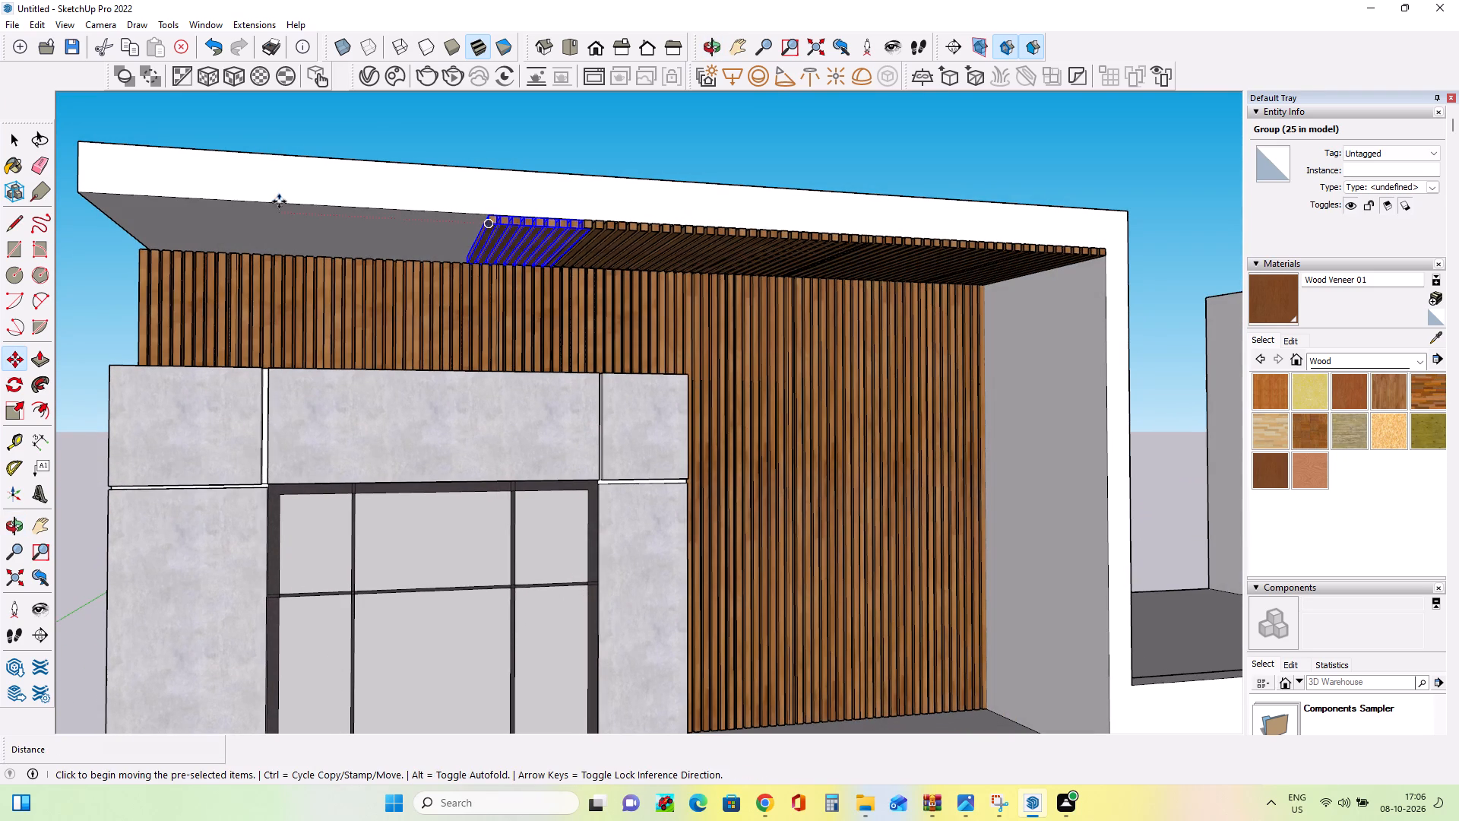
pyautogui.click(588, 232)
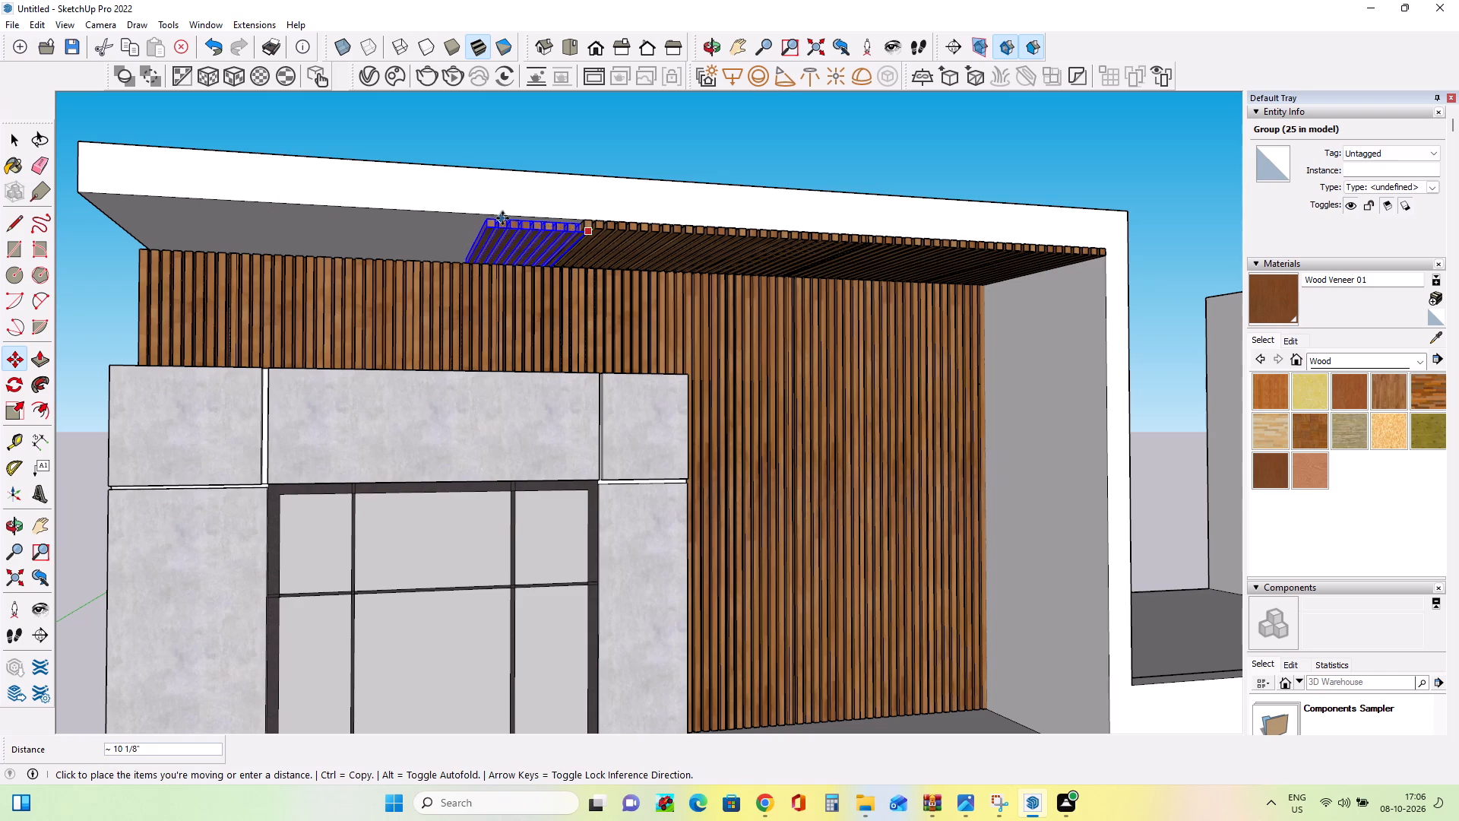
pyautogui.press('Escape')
# Copy the outermost slat panel about 4' 1 1/16" along the overhang and multiply it into four evenly spaced copies.
pyautogui.click(483, 227)
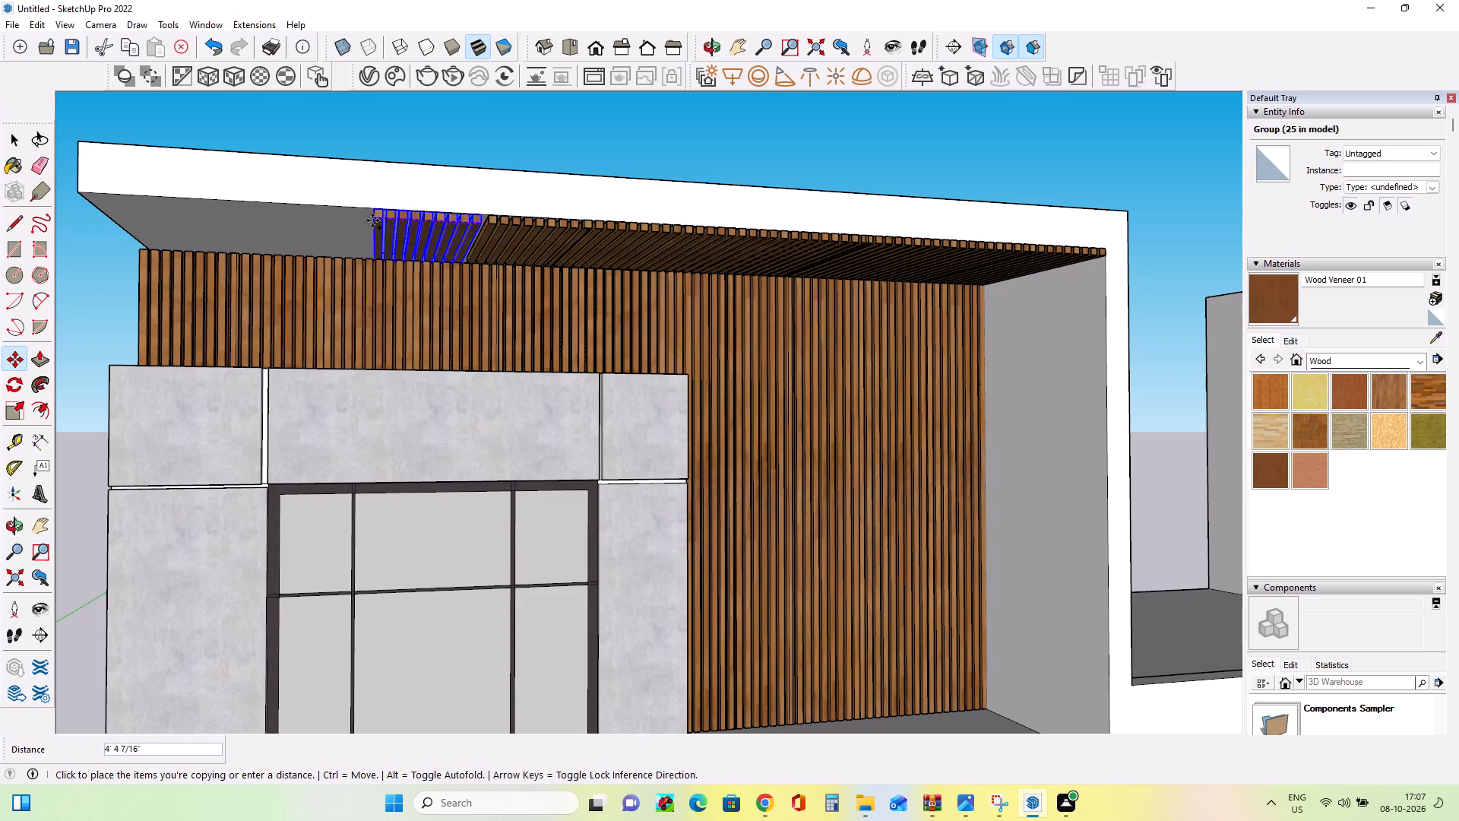
pyautogui.click(381, 223)
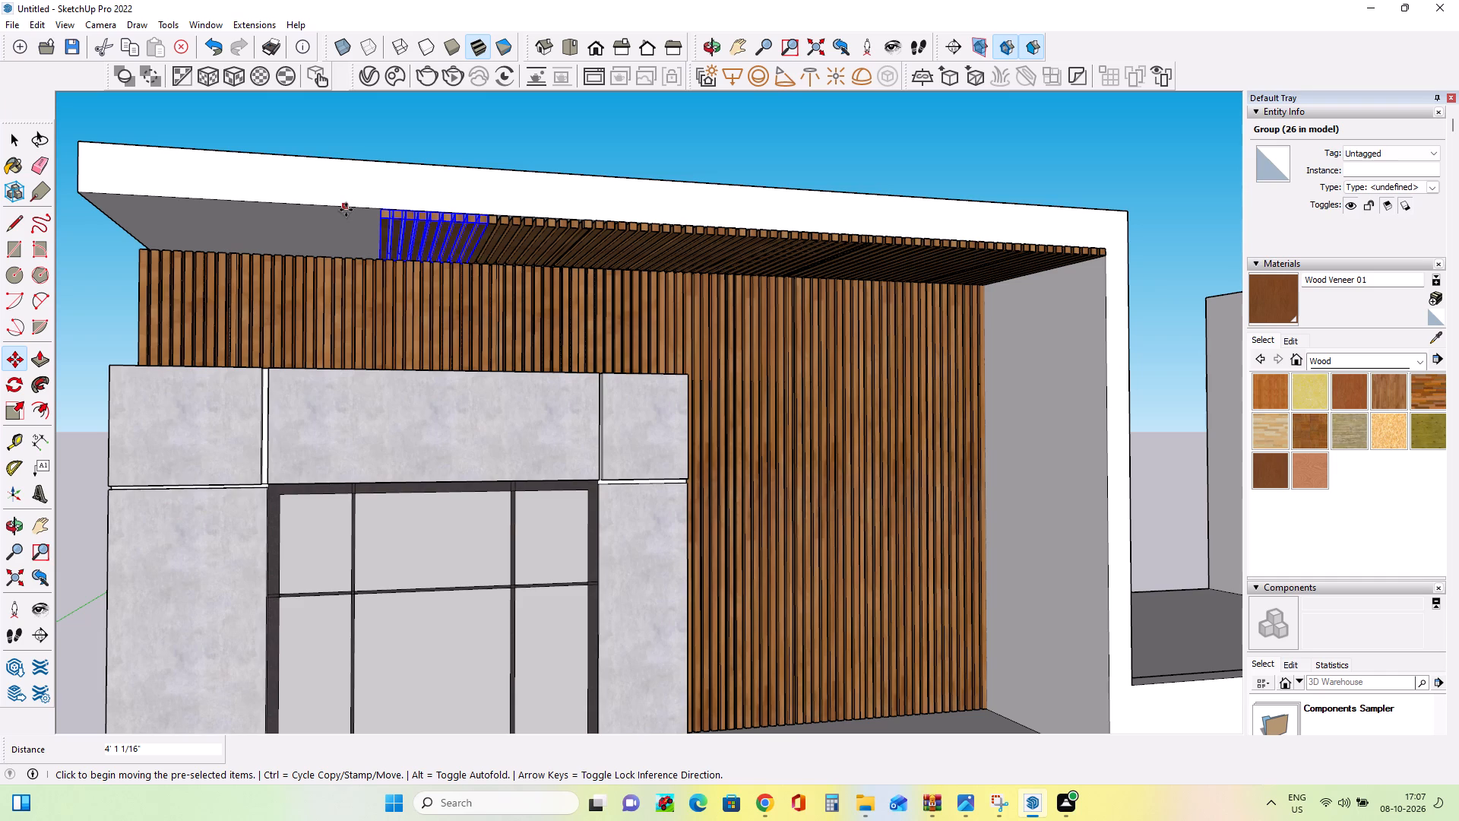
pyautogui.hotkey('shift', '*')
pyautogui.hotkey('shift', '*')
pyautogui.press('4')
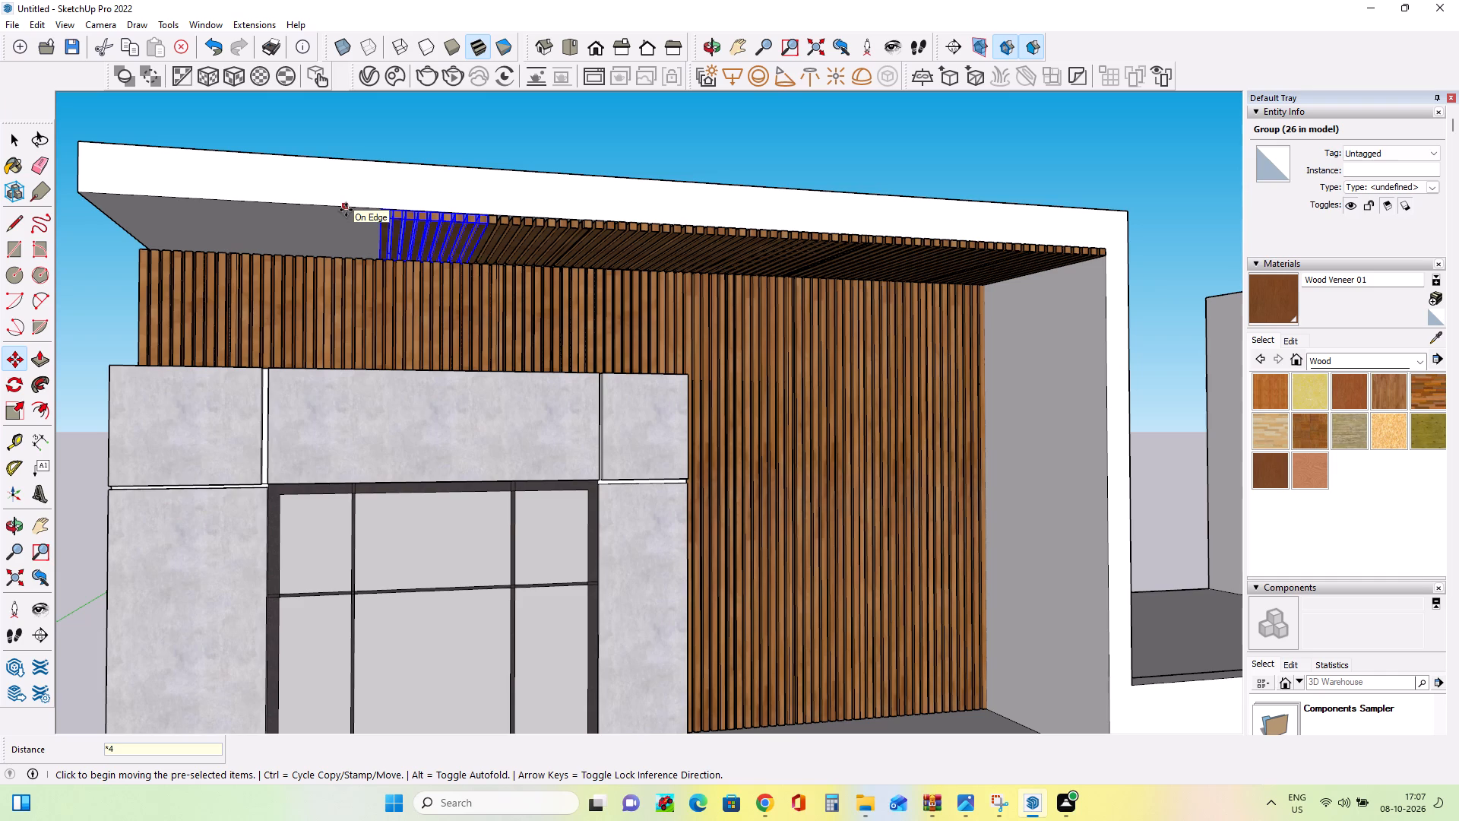
pyautogui.press('Return')
# Scale the outermost overhang slat panel along the red axis by about 0.57 so its end meets the roof slab's side edge.
pyautogui.scroll(-5, 346, 210)
pyautogui.scroll(-3, 492, 256)
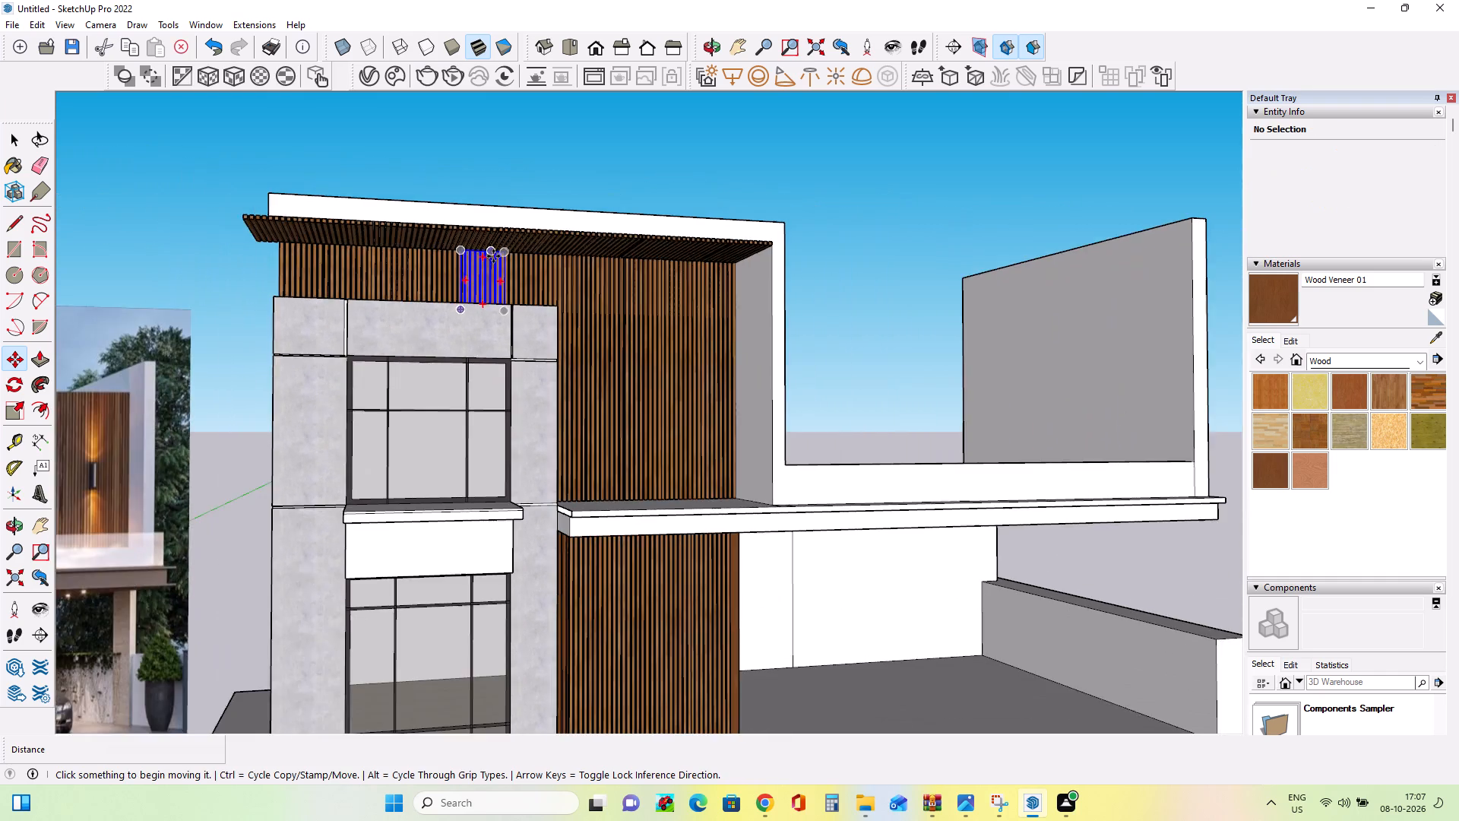
pyautogui.moveTo(514, 260); pyautogui.dragTo(650, 269, button='middle')
pyautogui.scroll(4, 214, 166)
pyautogui.click(9, 141)
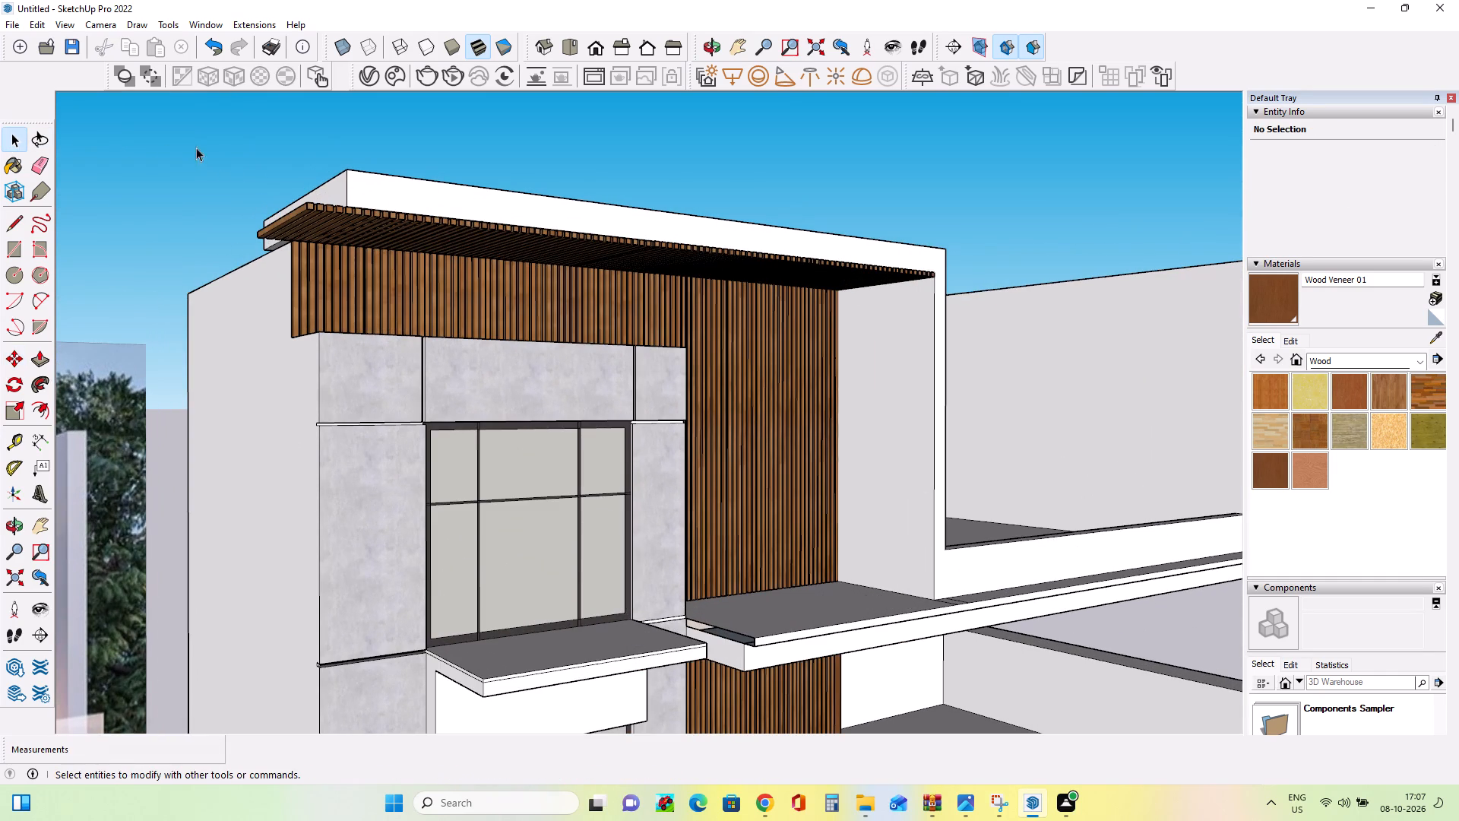
pyautogui.click(313, 206)
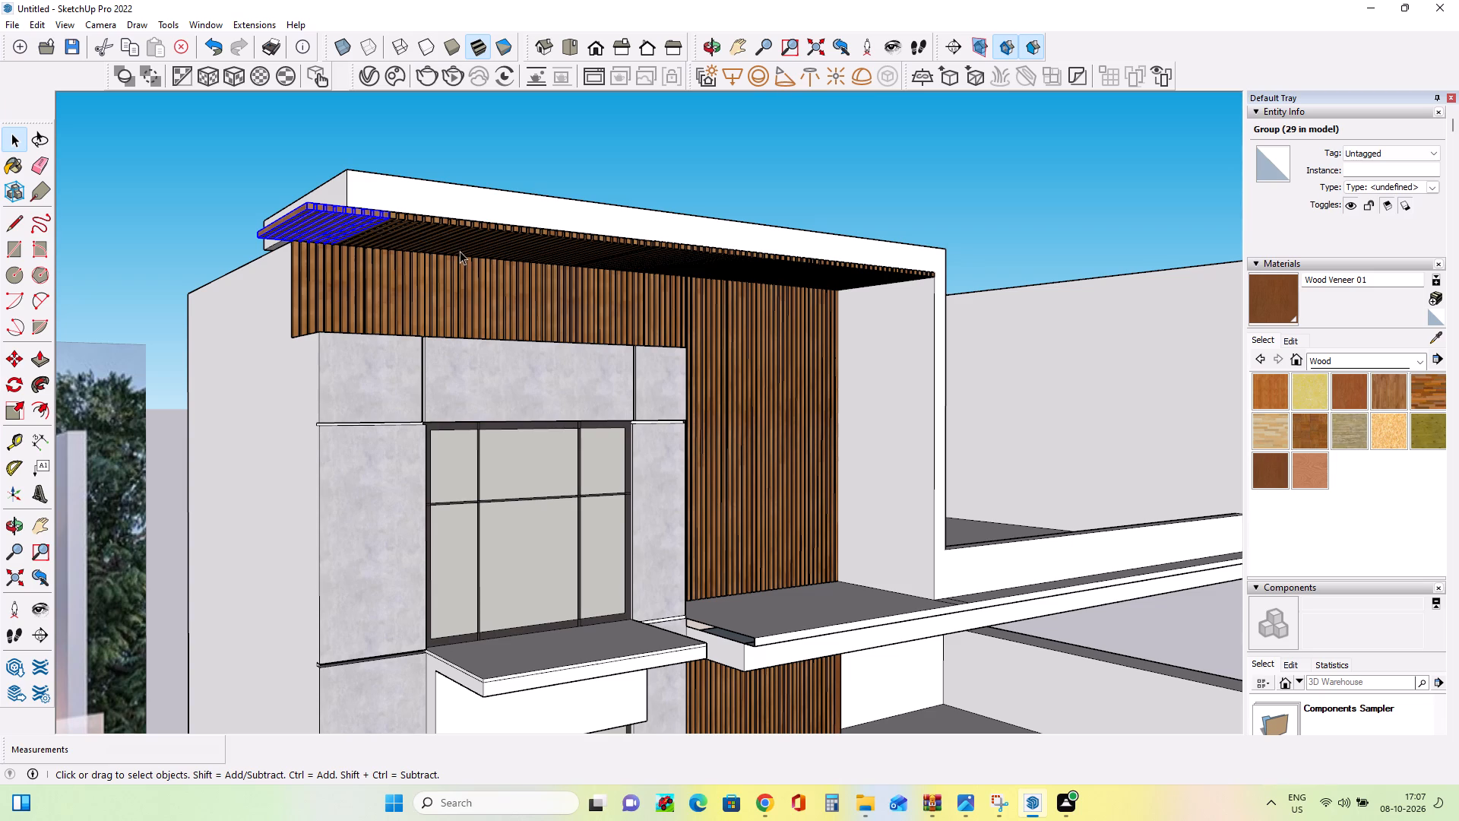
pyautogui.moveTo(373, 227); pyautogui.dragTo(392, 255, button='middle')
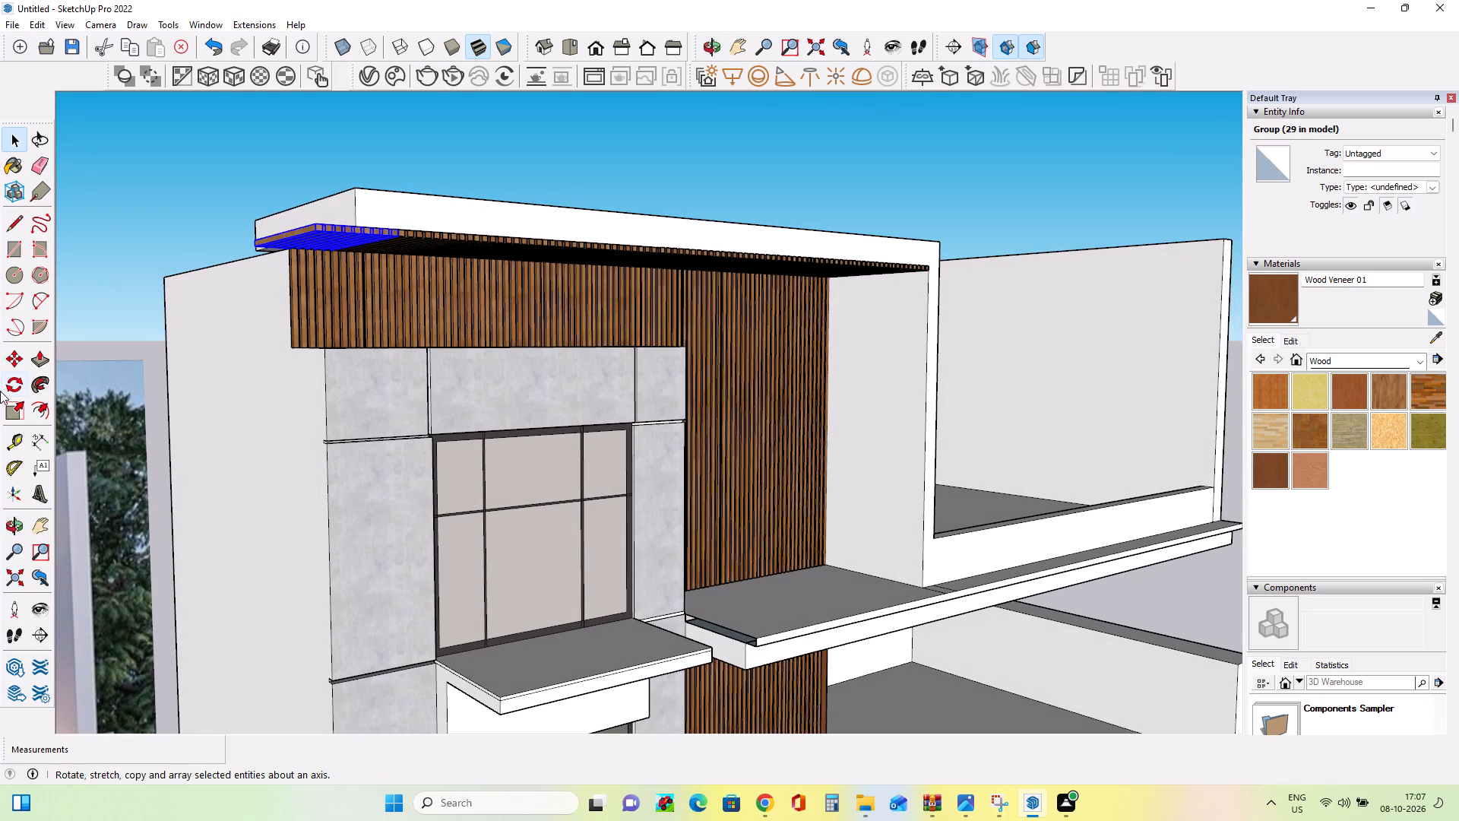
pyautogui.click(11, 409)
pyautogui.moveTo(275, 236); pyautogui.dragTo(446, 327, button='middle')
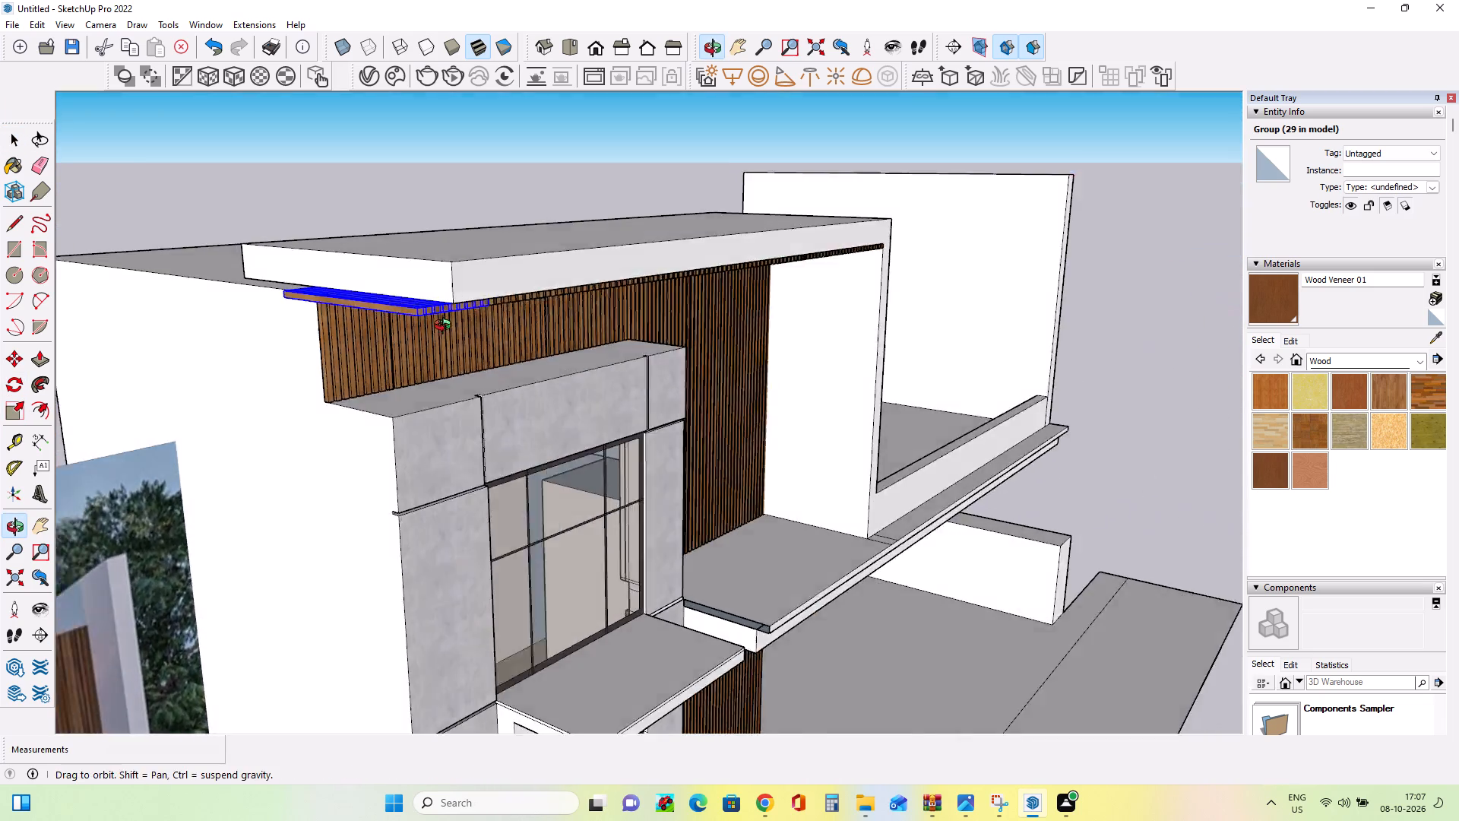
pyautogui.moveTo(446, 327); pyautogui.dragTo(448, 328, button='middle')
pyautogui.scroll(9, 418, 363)
pyautogui.click(397, 313)
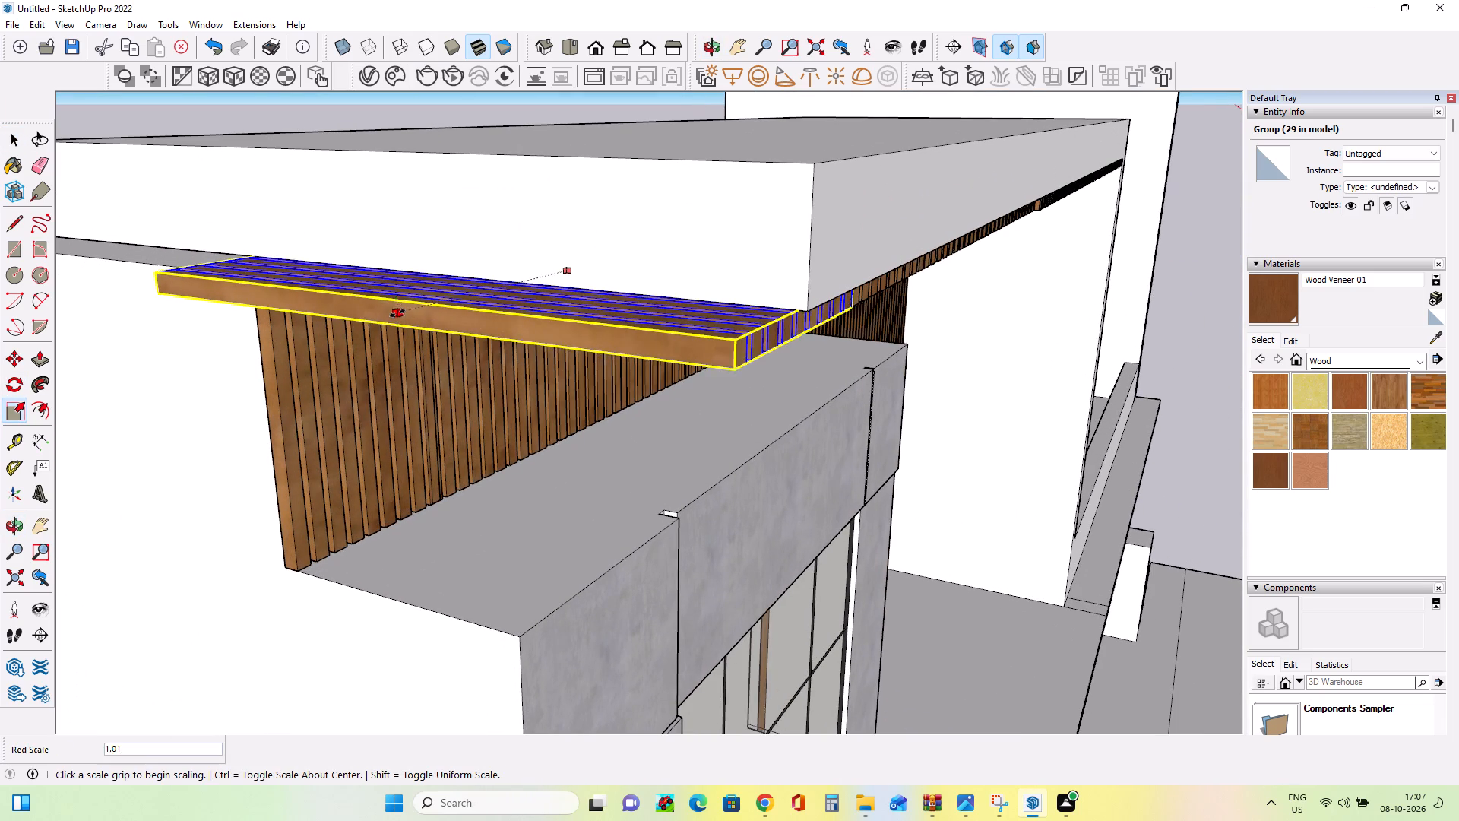
pyautogui.click(479, 284)
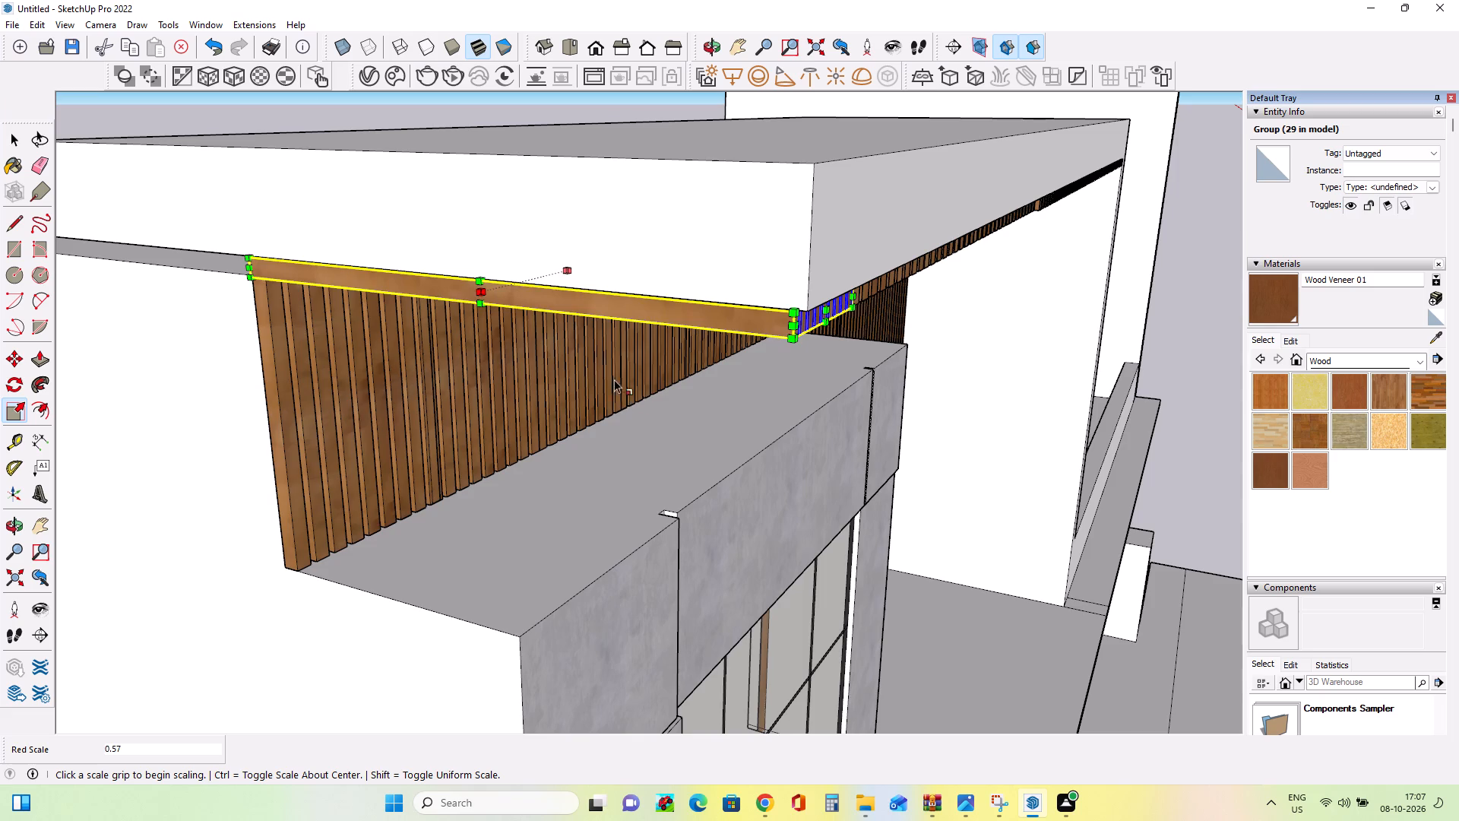
# Fine-tune the same end slat panel with a further red-axis scale of about 0.94 and deselect it.
pyautogui.scroll(8, 465, 274)
pyautogui.click(502, 305)
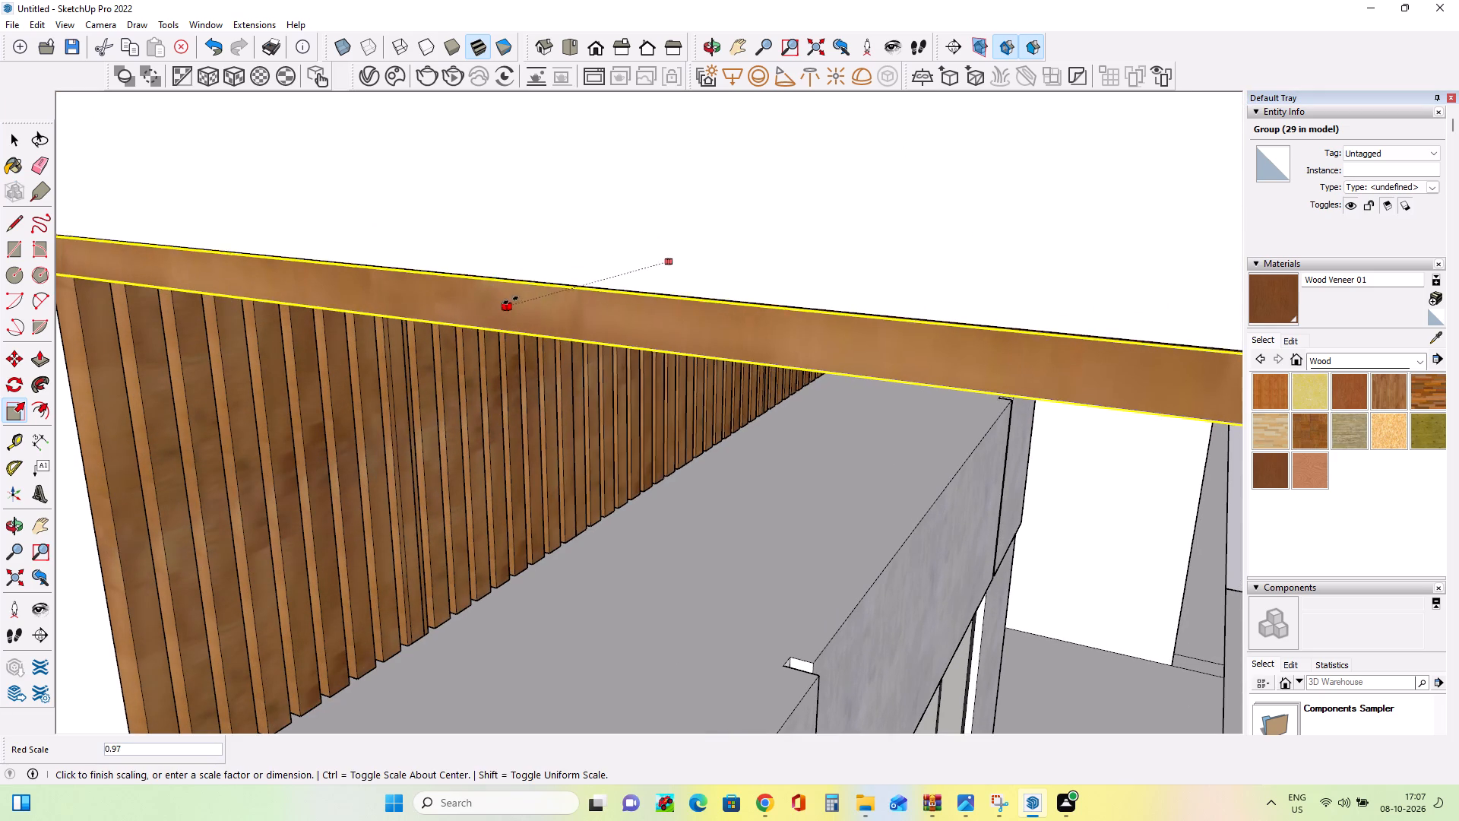
pyautogui.click(529, 270)
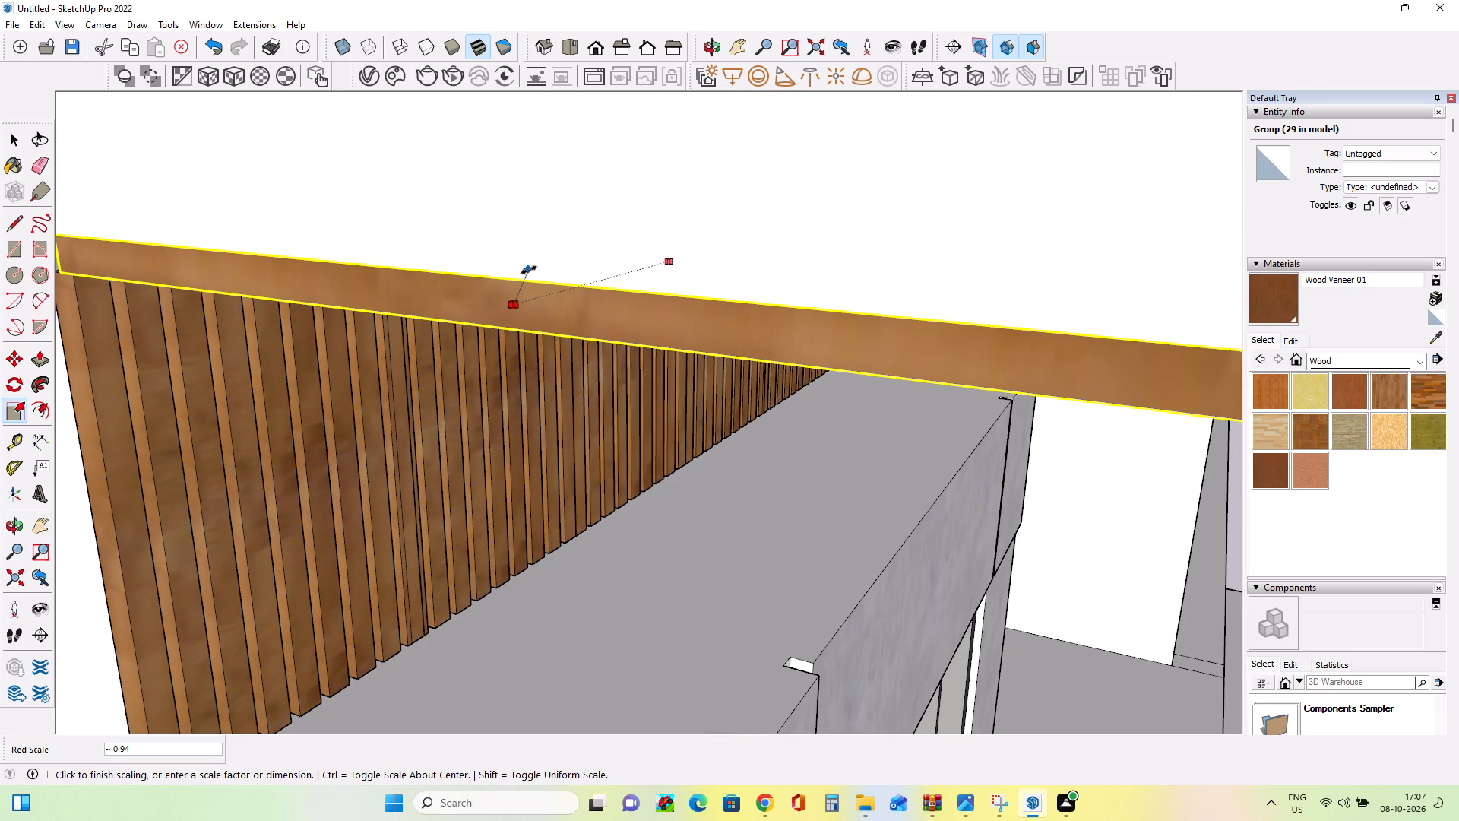
pyautogui.scroll(-14, 454, 341)
pyautogui.moveTo(725, 431); pyautogui.dragTo(512, 354, button='middle')
pyautogui.moveTo(698, 370); pyautogui.dragTo(456, 389, button='middle')
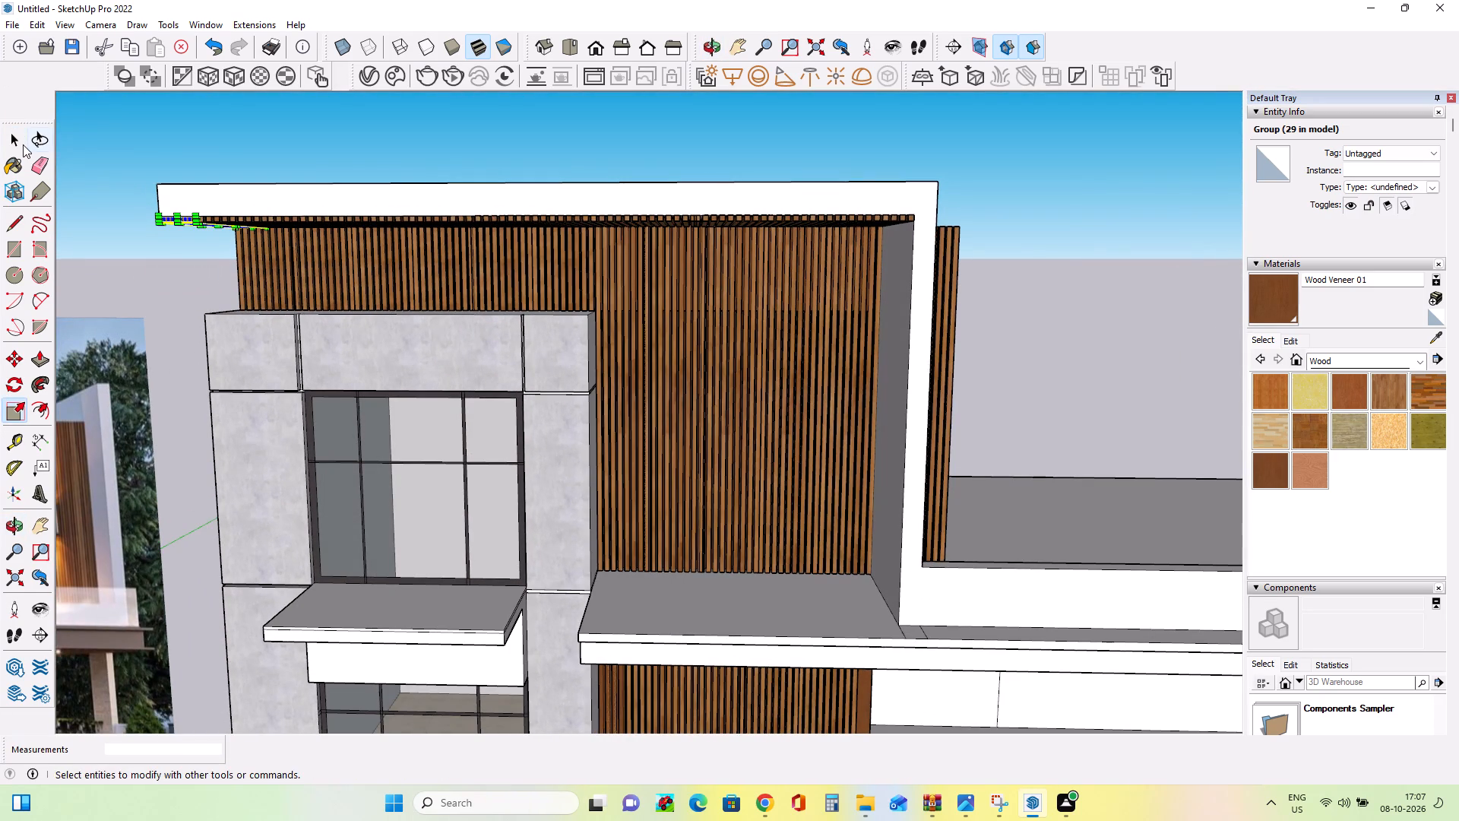
pyautogui.click(18, 141)
pyautogui.click(144, 114)
# Examine the slat-clad overhang and facade, comparing the model with the upper floor in the reference image.
pyautogui.moveTo(371, 283); pyautogui.dragTo(437, 248, button='middle')
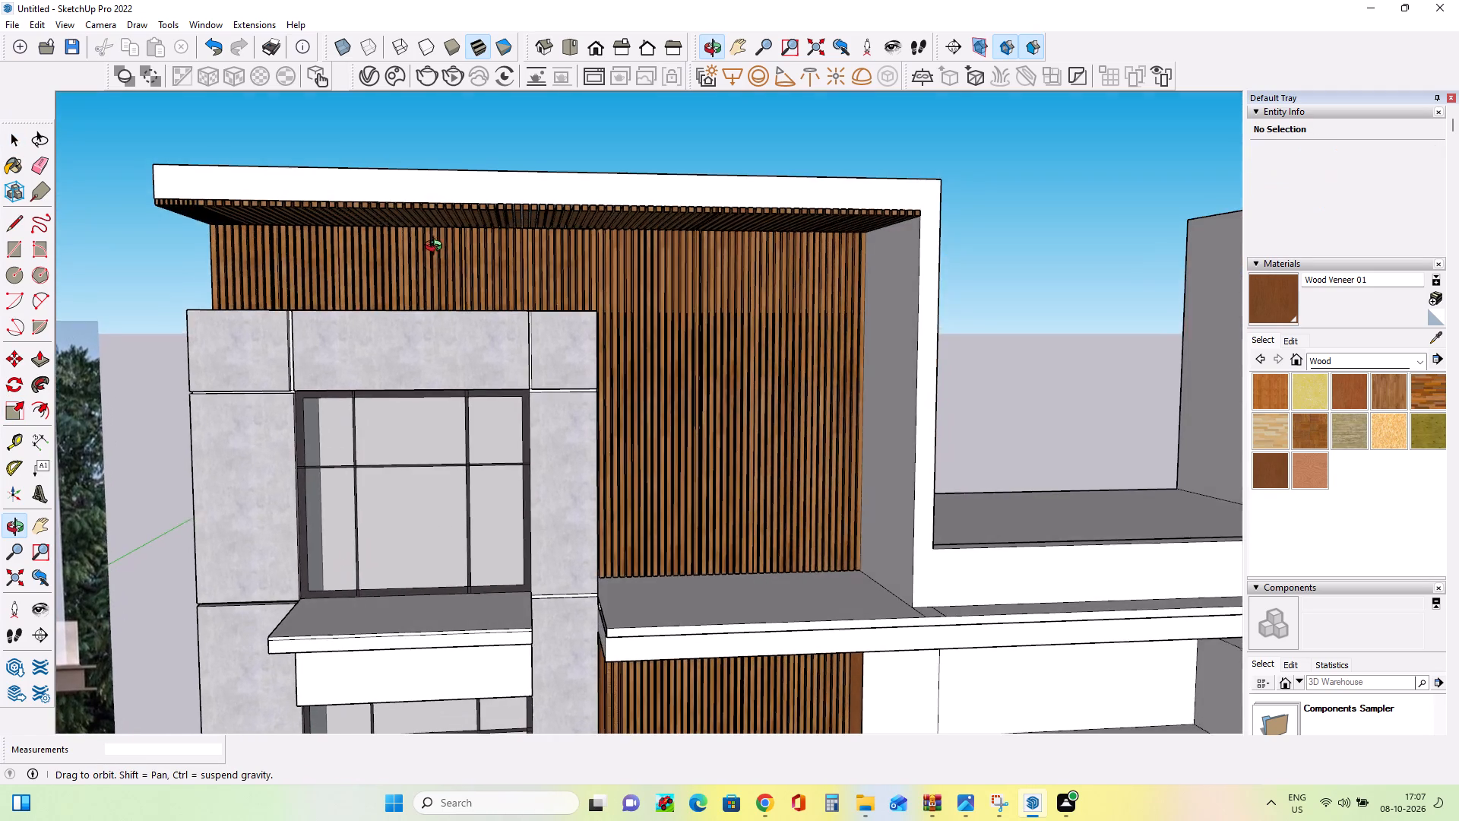
pyautogui.moveTo(437, 248); pyautogui.dragTo(388, 220, button='middle')
pyautogui.moveTo(734, 274); pyautogui.dragTo(714, 300, button='middle')
pyautogui.scroll(-3, 696, 280)
pyautogui.moveTo(815, 336); pyautogui.dragTo(805, 381, button='middle')
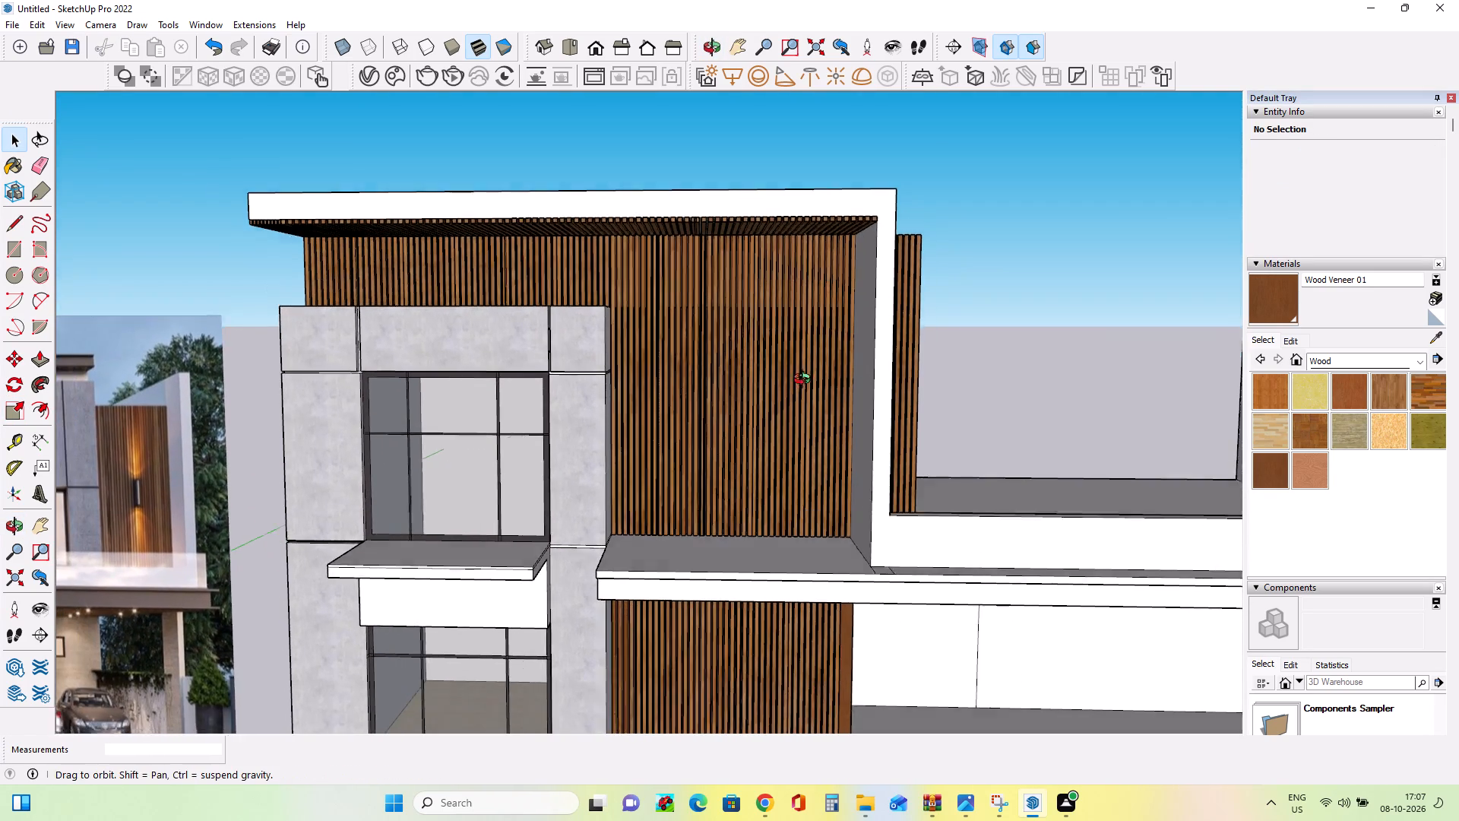
pyautogui.moveTo(805, 381); pyautogui.dragTo(771, 396, button='middle')
pyautogui.scroll(-5, 771, 396)
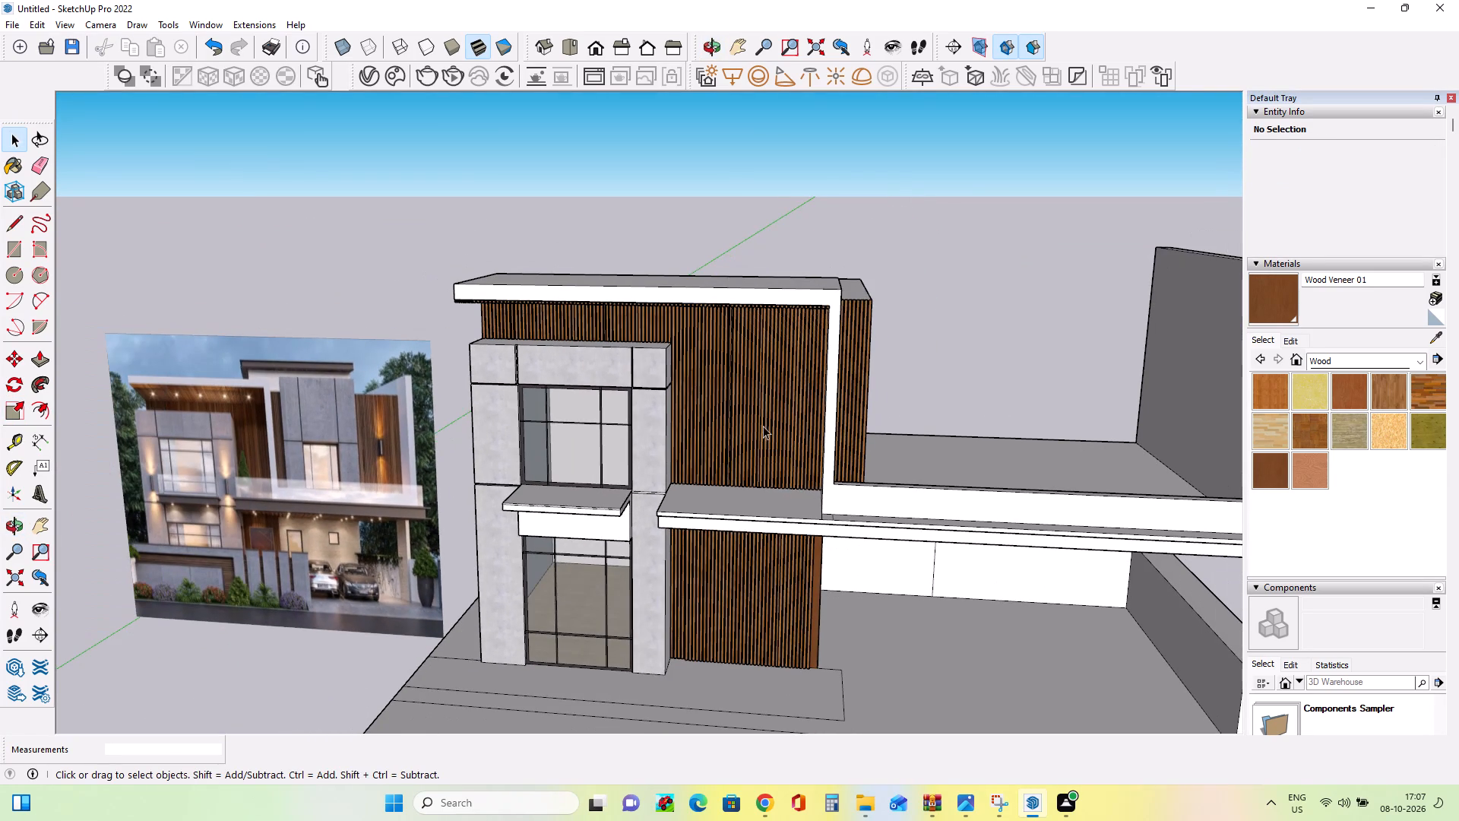
pyautogui.scroll(-5, 916, 420)
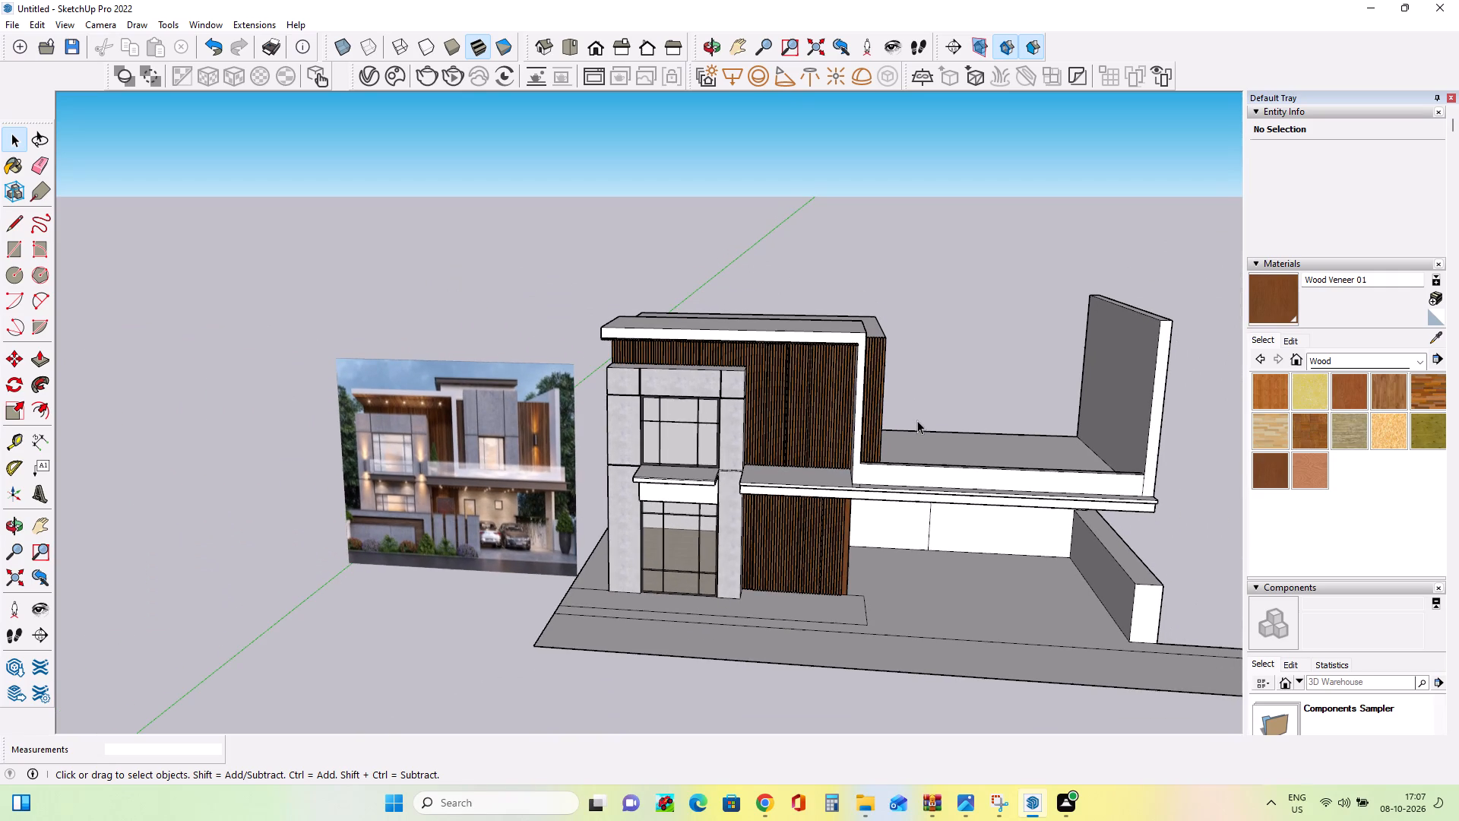
pyautogui.moveTo(1130, 404); pyautogui.dragTo(1127, 473, button='middle')
pyautogui.scroll(-1, 529, 433)
pyautogui.scroll(6, 529, 433)
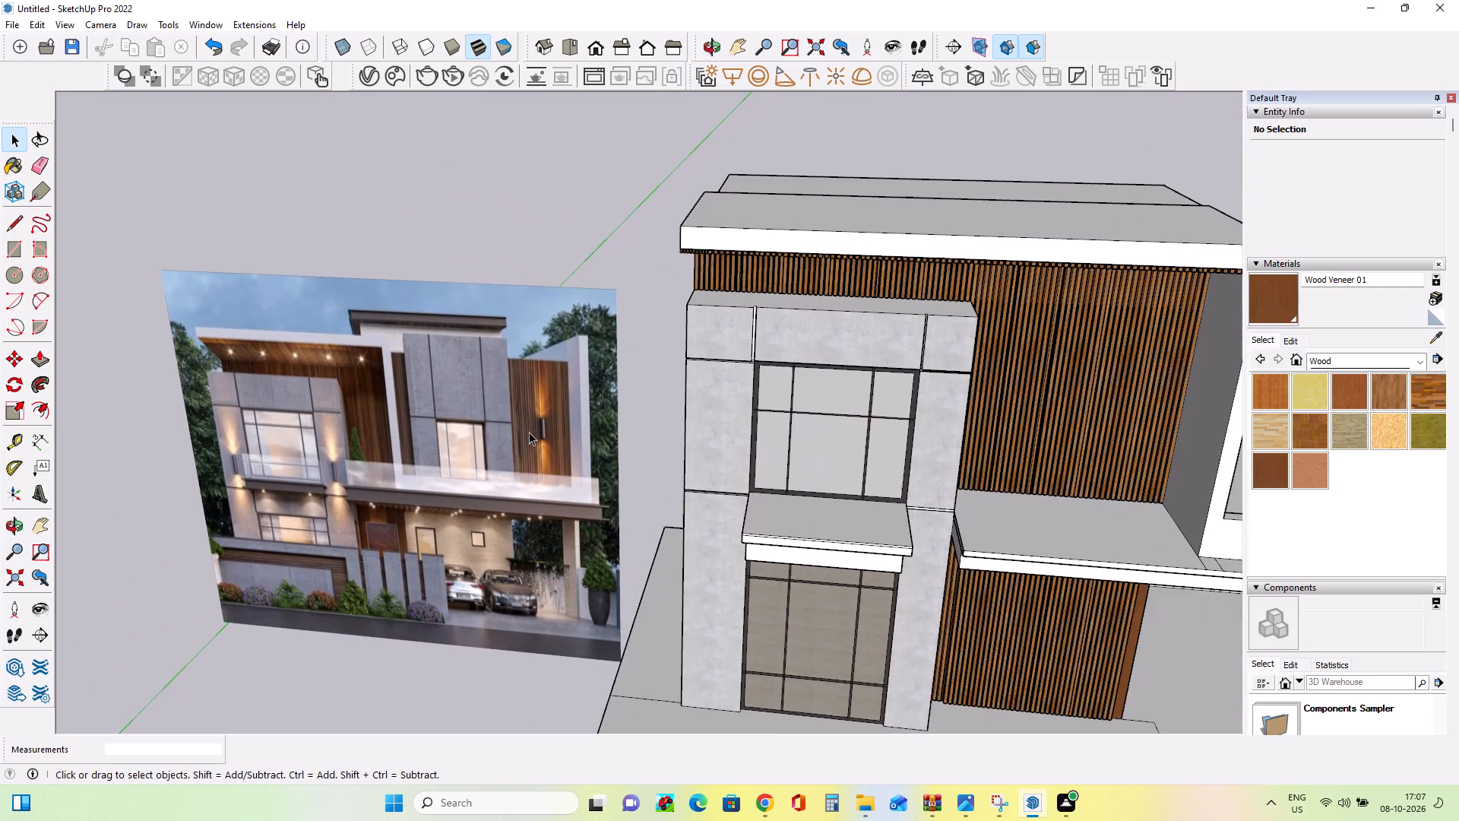
pyautogui.scroll(4, 529, 432)
pyautogui.scroll(1, 376, 436)
pyautogui.moveTo(375, 436); pyautogui.dragTo(372, 472, button='middle')
pyautogui.scroll(-2, 371, 472)
pyautogui.scroll(1, 371, 472)
pyautogui.scroll(-10, 371, 472)
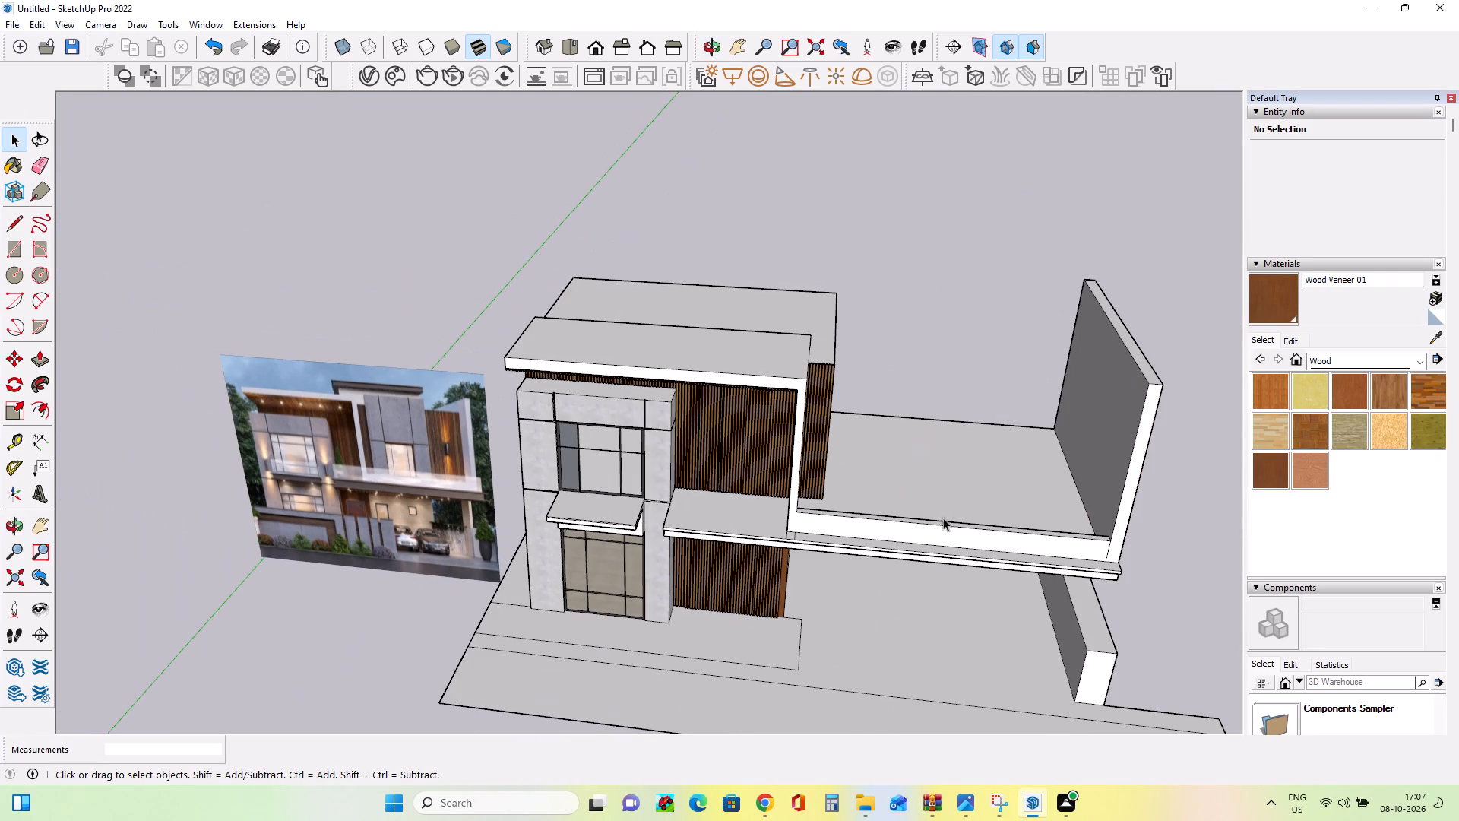
pyautogui.moveTo(777, 455); pyautogui.dragTo(799, 446, button='middle')
pyautogui.scroll(5, 424, 426)
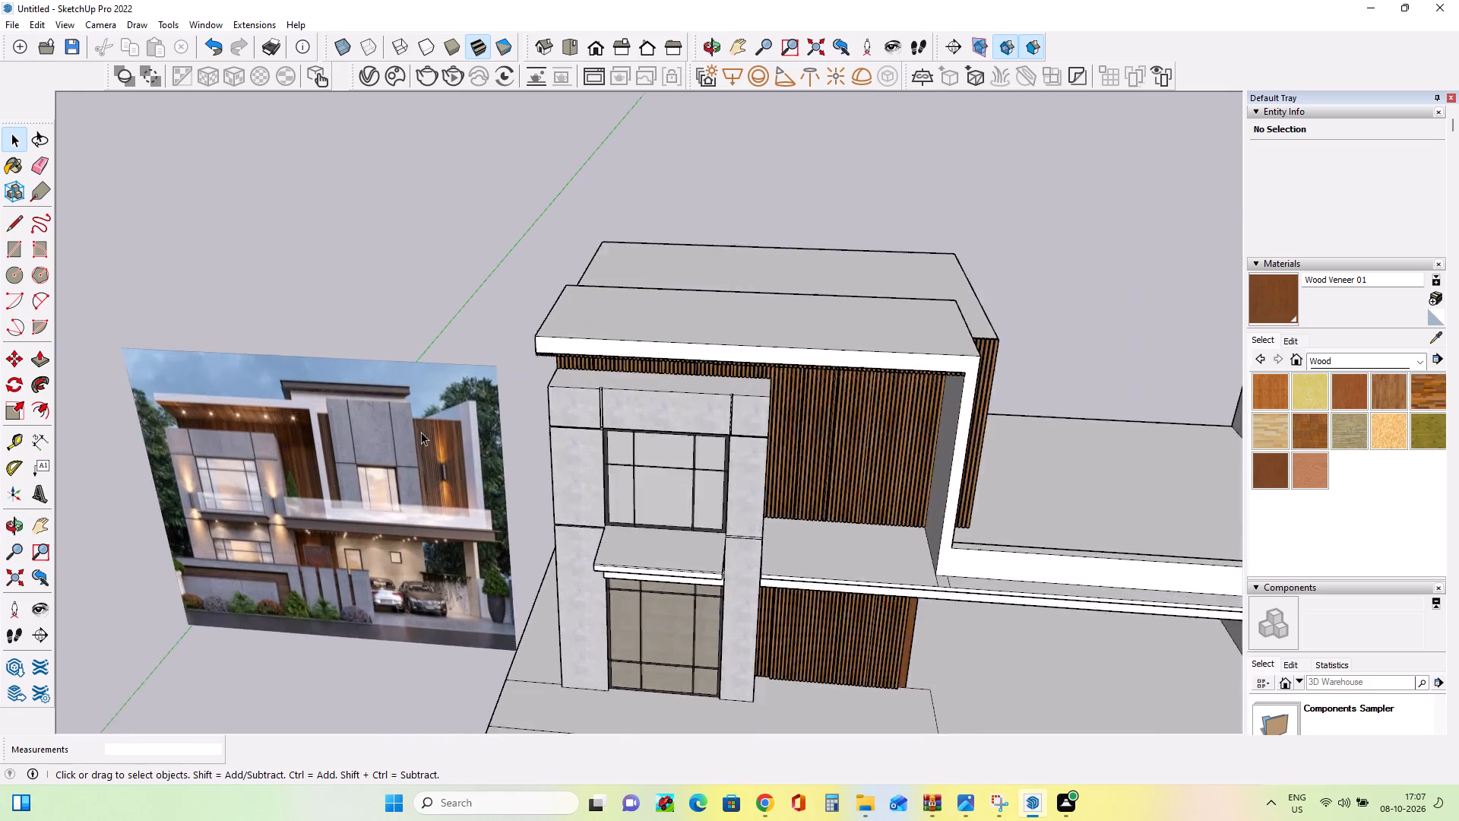
pyautogui.scroll(3, 421, 432)
pyautogui.scroll(-12, 421, 432)
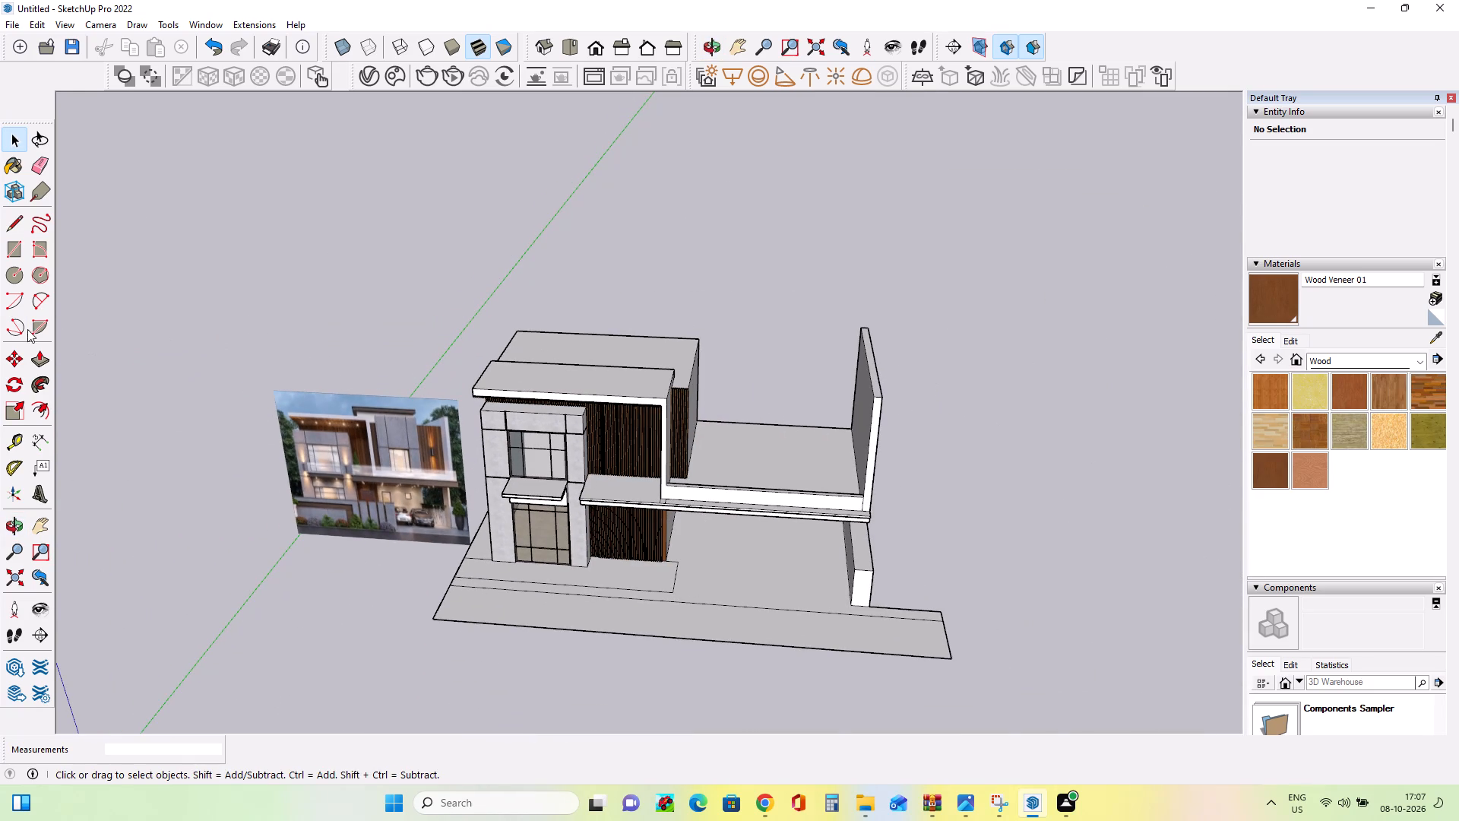
# Draw a rectangle over the upper terrace floor between the slat-clad block and the tall side wall.
pyautogui.click(14, 244)
pyautogui.moveTo(853, 515); pyautogui.dragTo(859, 556, button='middle')
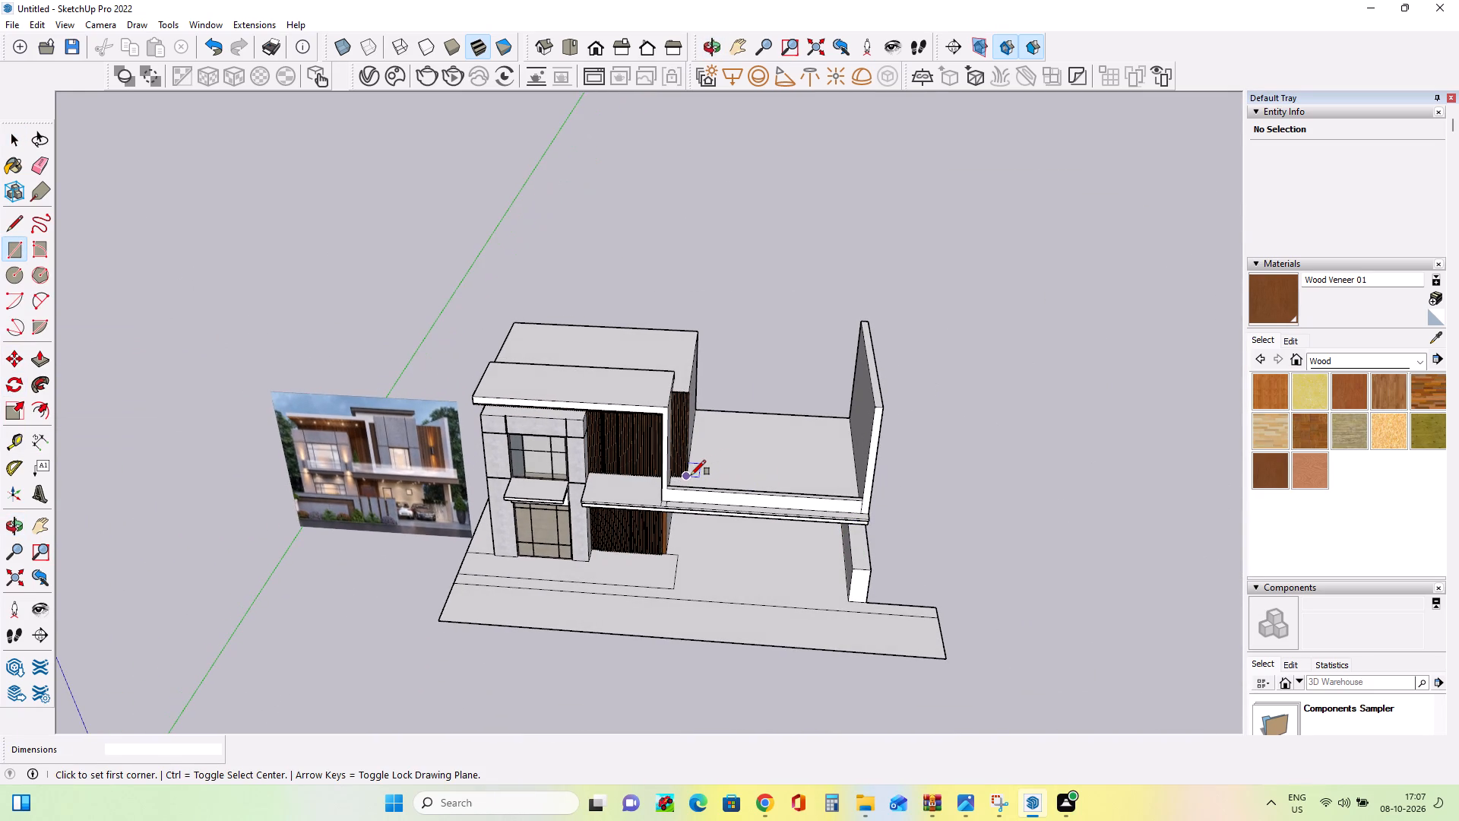
pyautogui.click(691, 475)
pyautogui.click(843, 418)
# Push/Pull the terrace rectangle up about 23' 5 3/16", level with the adjoining block's roof.
pyautogui.moveTo(766, 527); pyautogui.dragTo(818, 450, button='middle')
pyautogui.scroll(4, 746, 427)
pyautogui.moveTo(749, 430); pyautogui.dragTo(692, 445, button='middle')
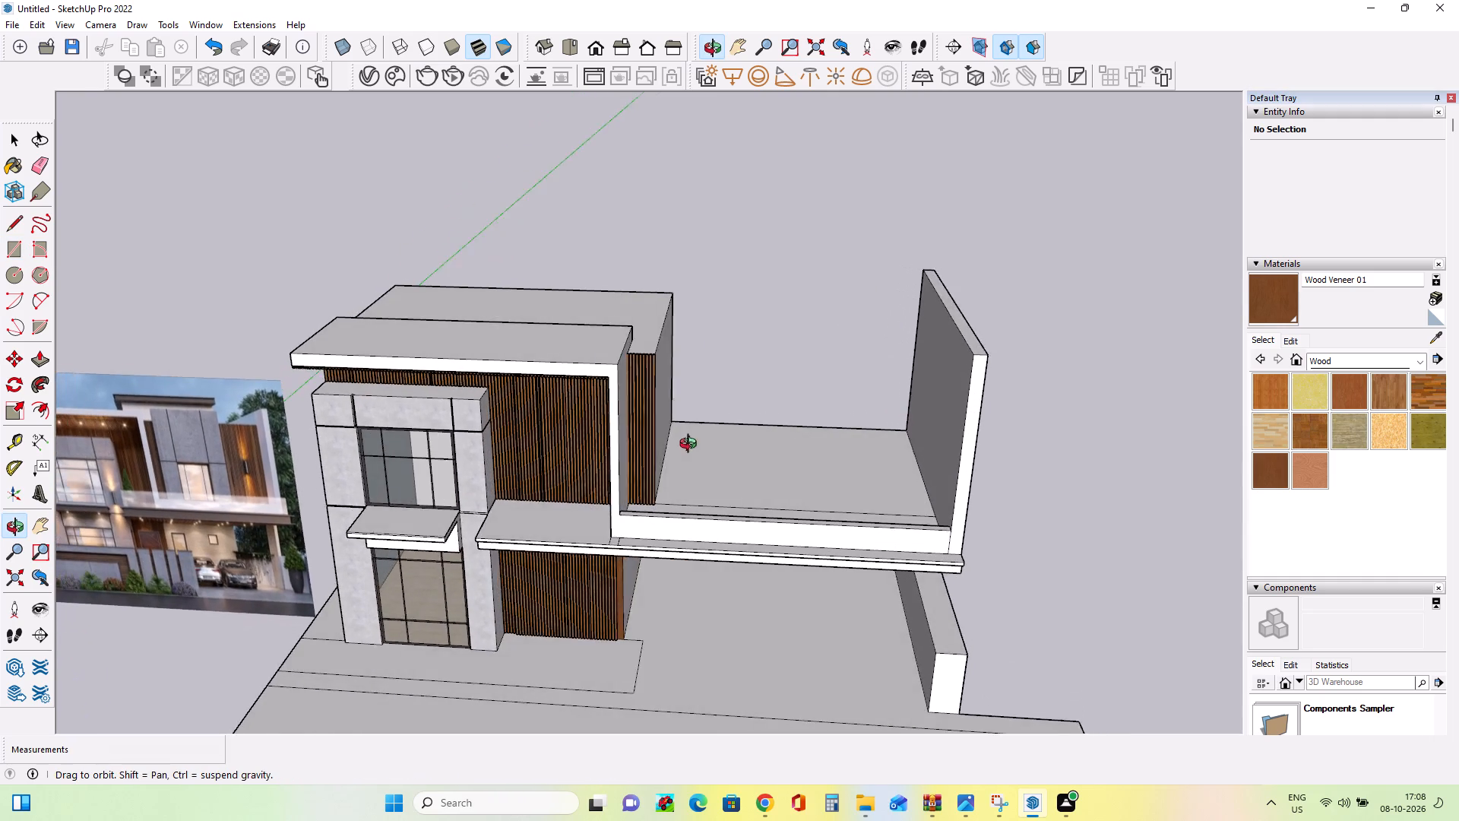
pyautogui.moveTo(692, 445); pyautogui.dragTo(649, 445, button='middle')
pyautogui.moveTo(767, 435); pyautogui.dragTo(773, 424, button='middle')
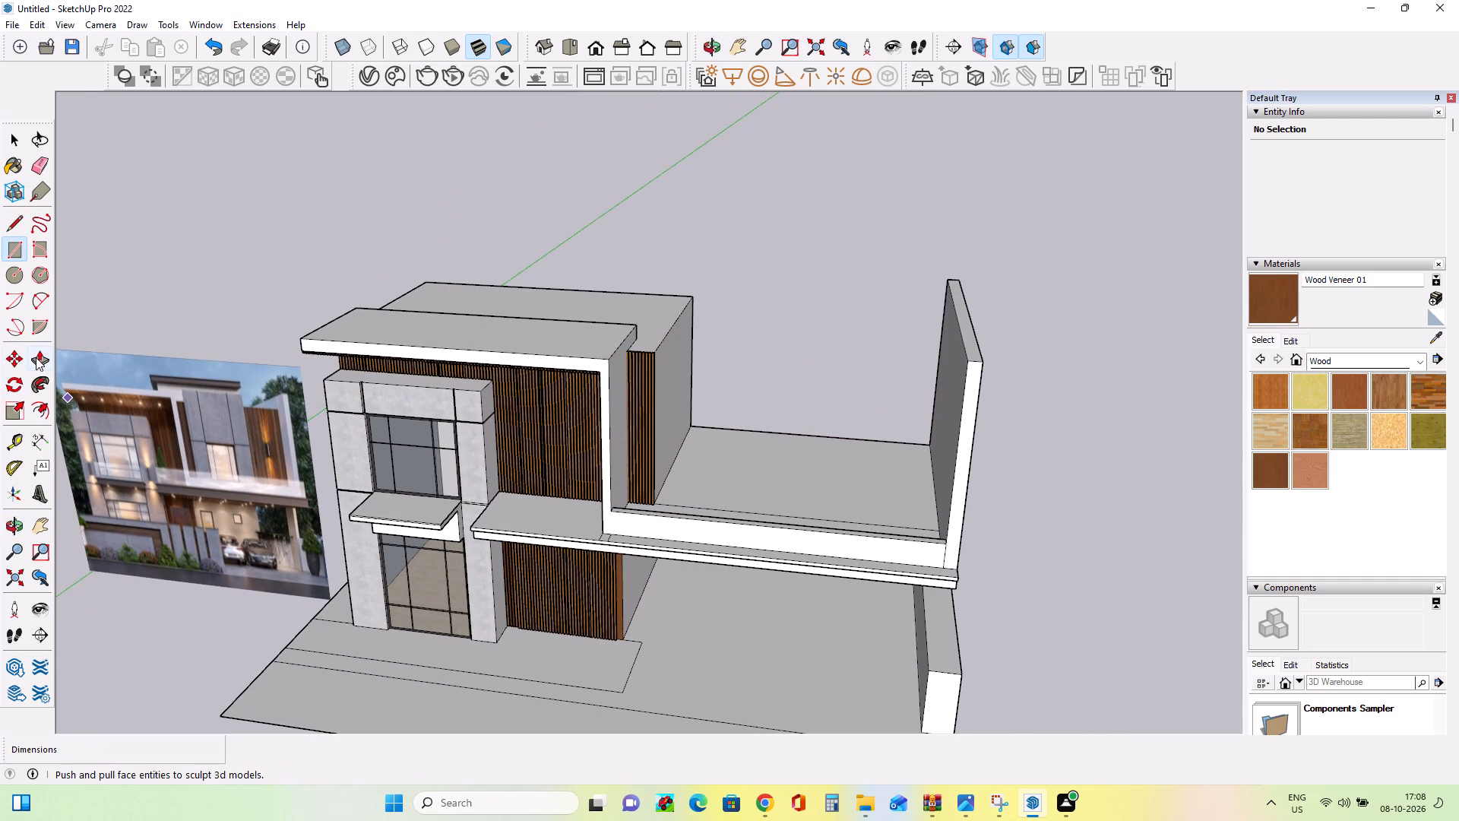
pyautogui.click(36, 357)
pyautogui.click(784, 462)
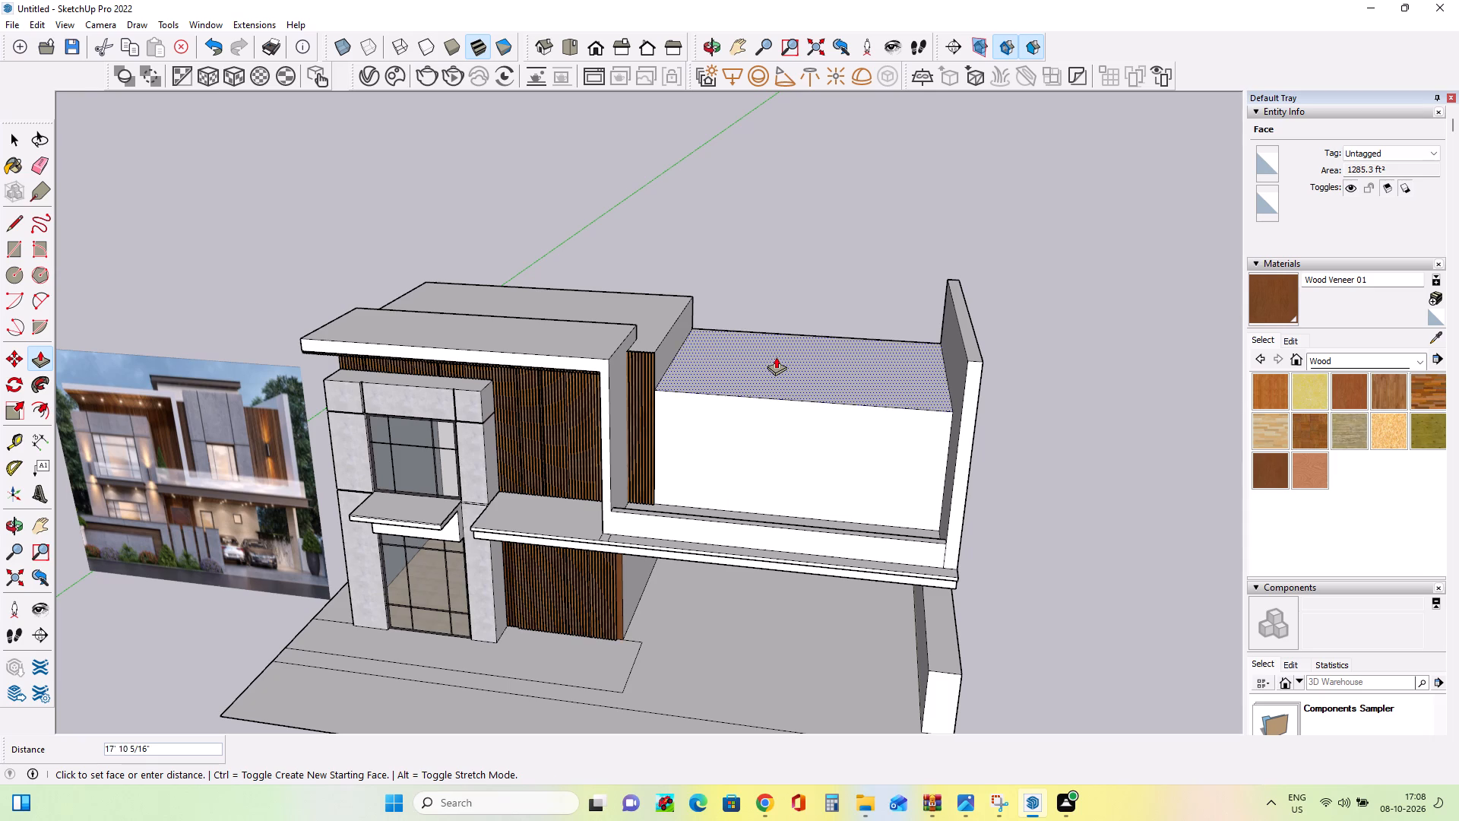
pyautogui.click(669, 300)
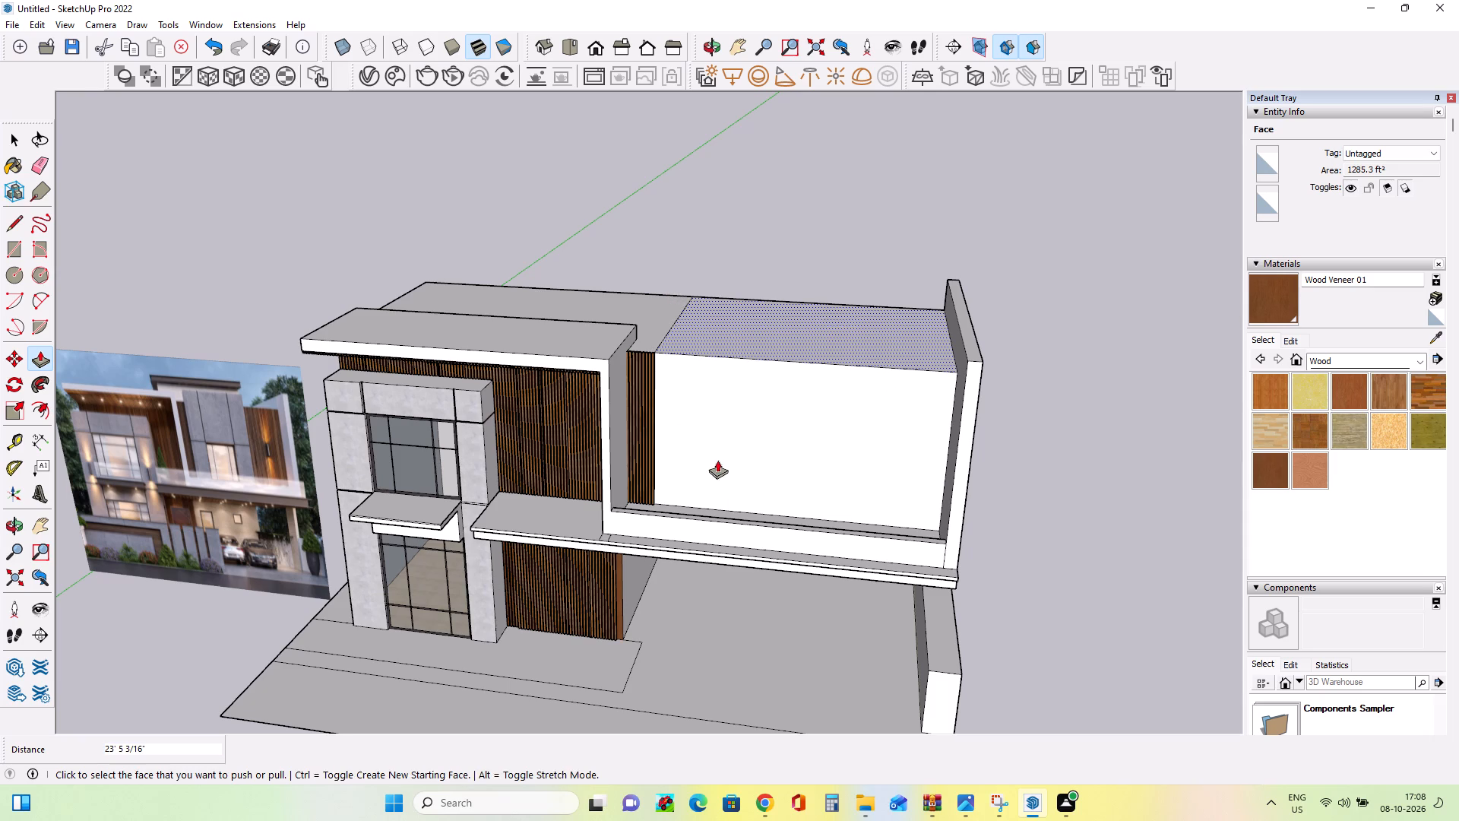
# Examine the reference image's upper floor, focusing on the grey central volume and the wood-clad wall beside it.
pyautogui.moveTo(723, 462); pyautogui.dragTo(768, 446, button='middle')
pyautogui.scroll(-2, 768, 446)
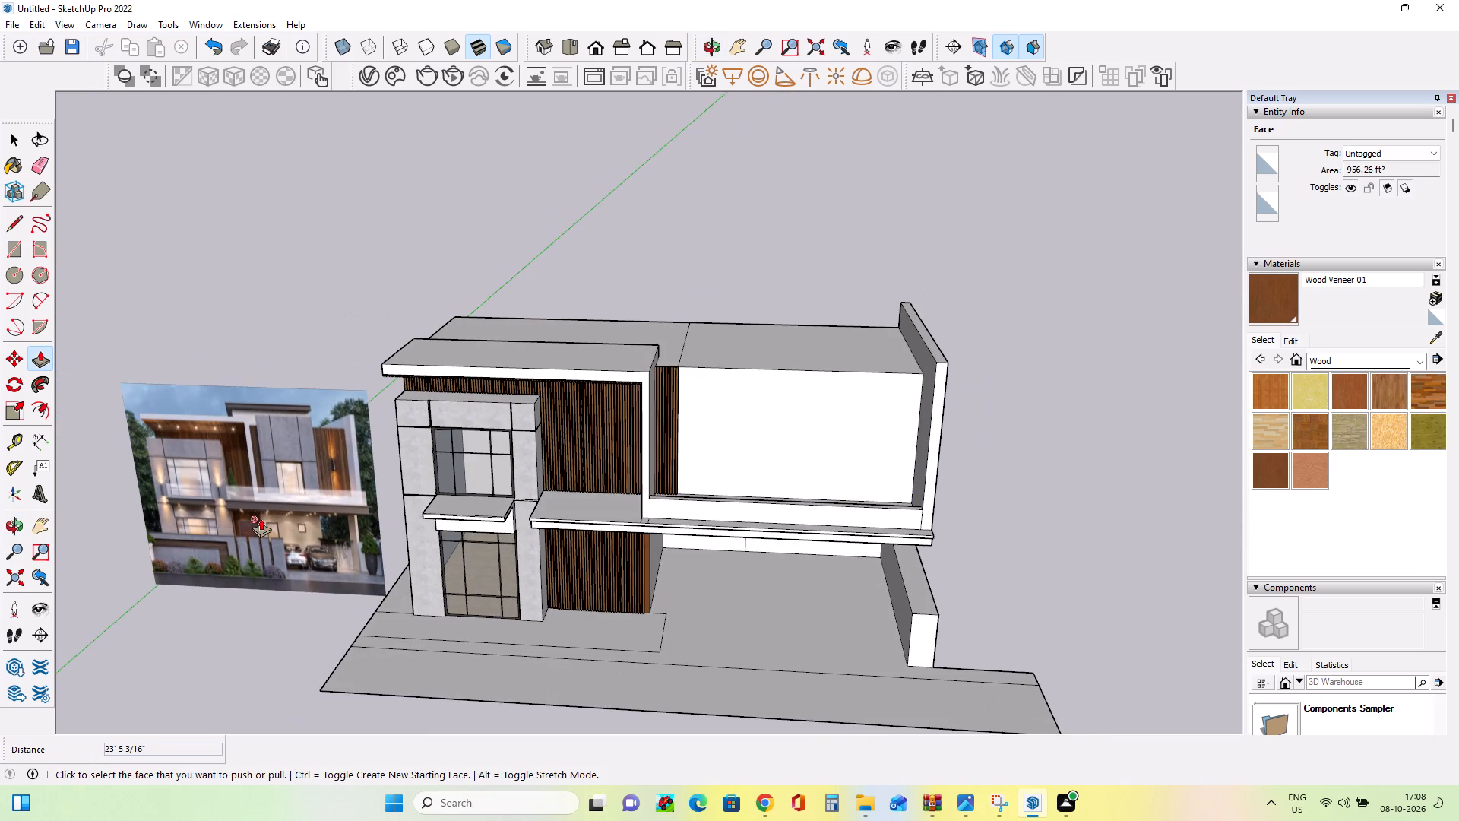
pyautogui.scroll(4, 261, 518)
pyautogui.moveTo(386, 490); pyautogui.dragTo(322, 487, button='middle')
pyautogui.scroll(4, 315, 483)
pyautogui.moveTo(315, 482); pyautogui.dragTo(318, 496, button='middle')
pyautogui.scroll(-8, 319, 494)
pyautogui.scroll(9, 368, 407)
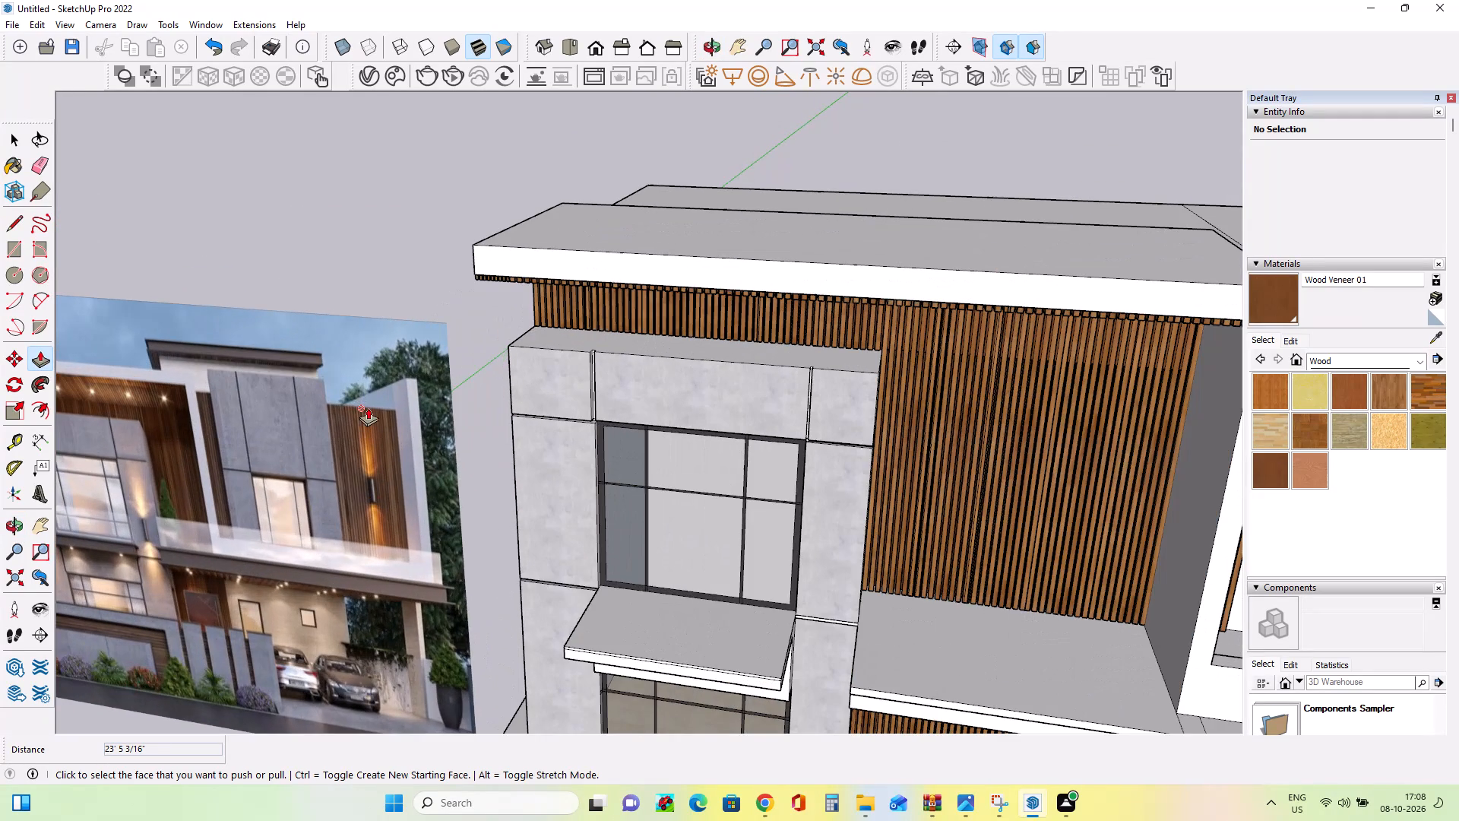
pyautogui.scroll(-11, 368, 407)
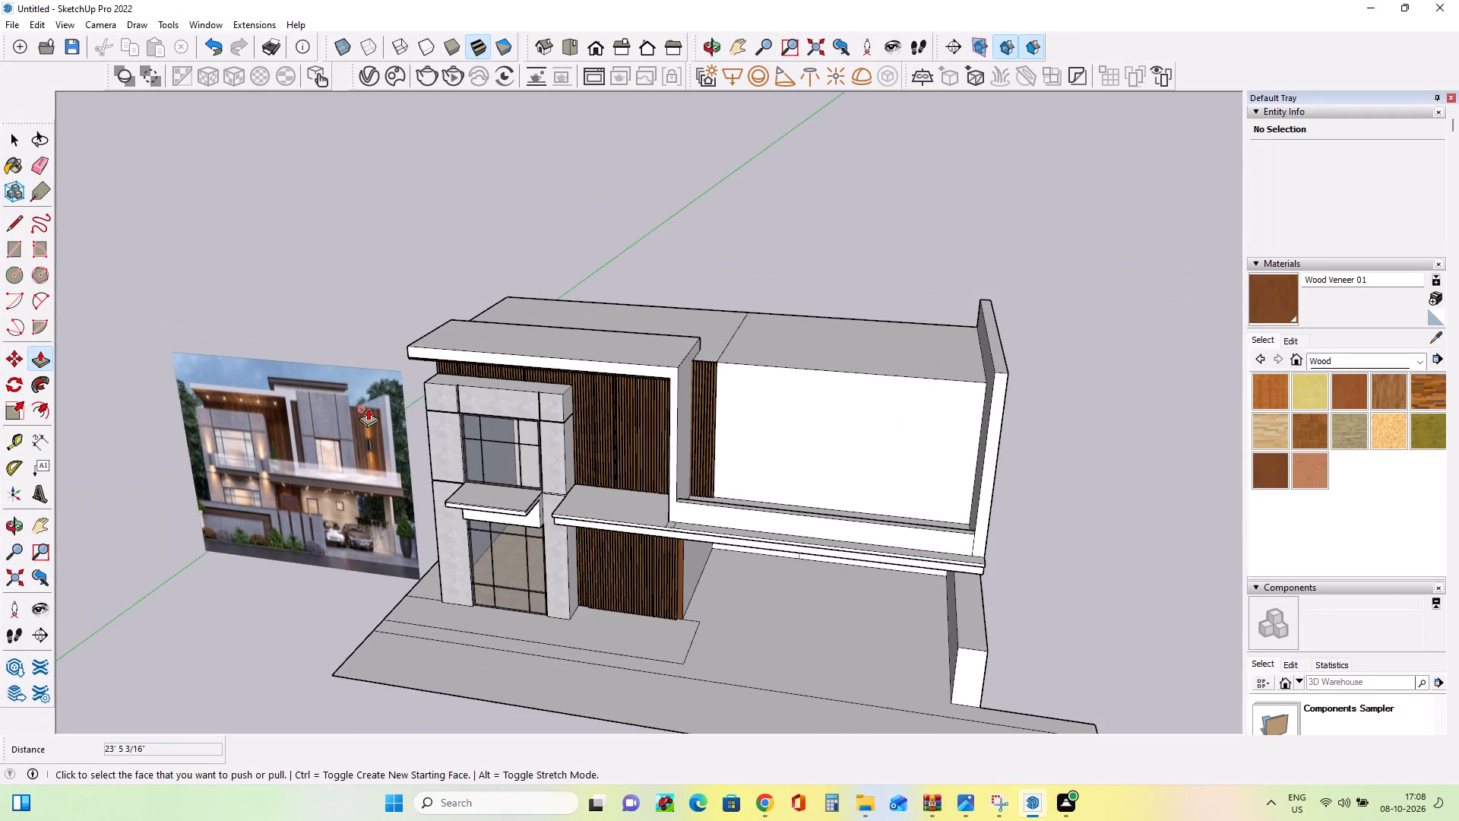
pyautogui.moveTo(368, 409); pyautogui.dragTo(388, 441, button='middle')
# Draw a rectangle about 28' 2 5/8" by 23' 5 3/16" on the new block's front wall, starting beside the slats.
pyautogui.click(11, 246)
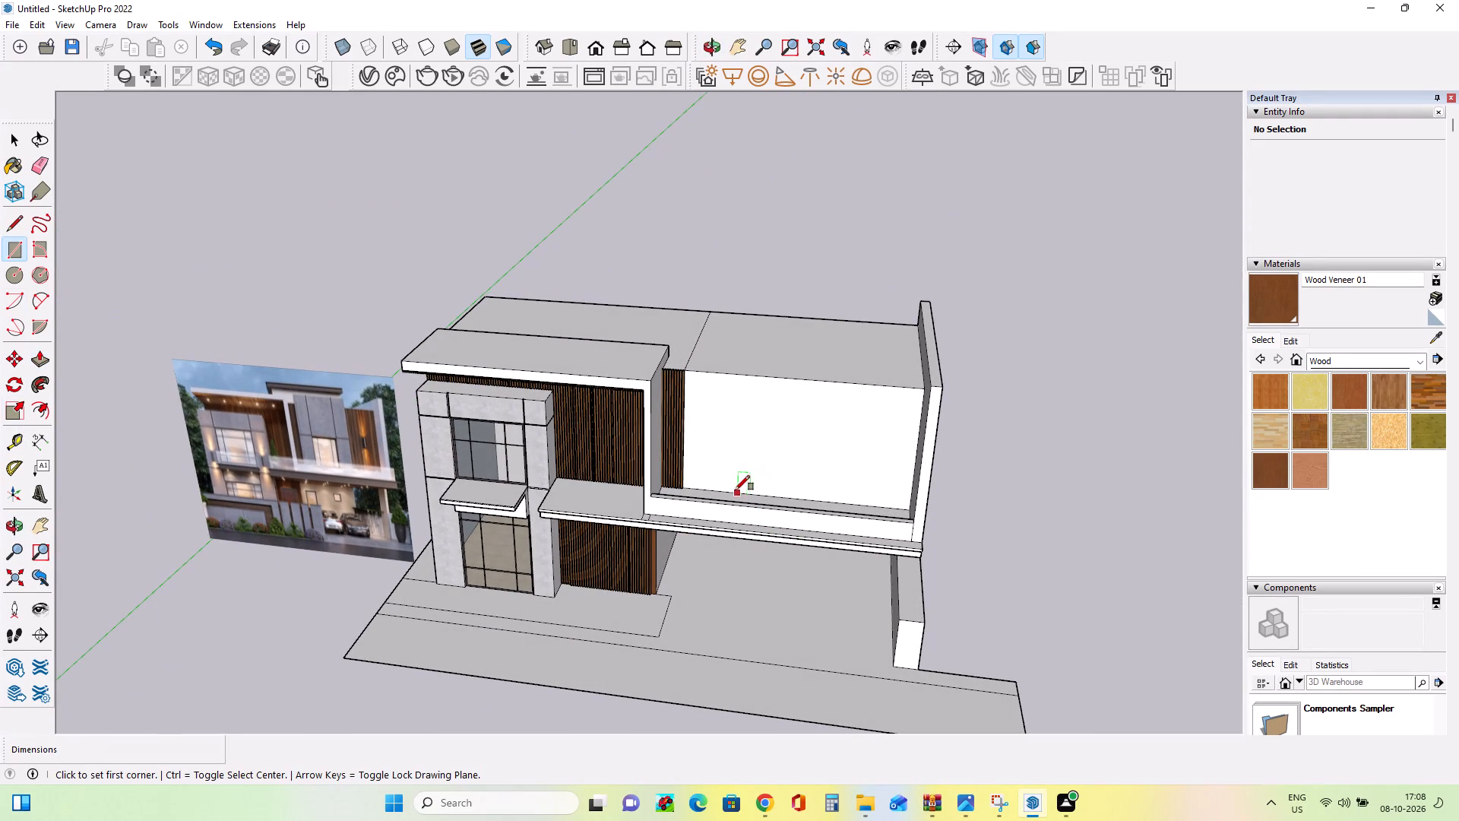
pyautogui.click(685, 488)
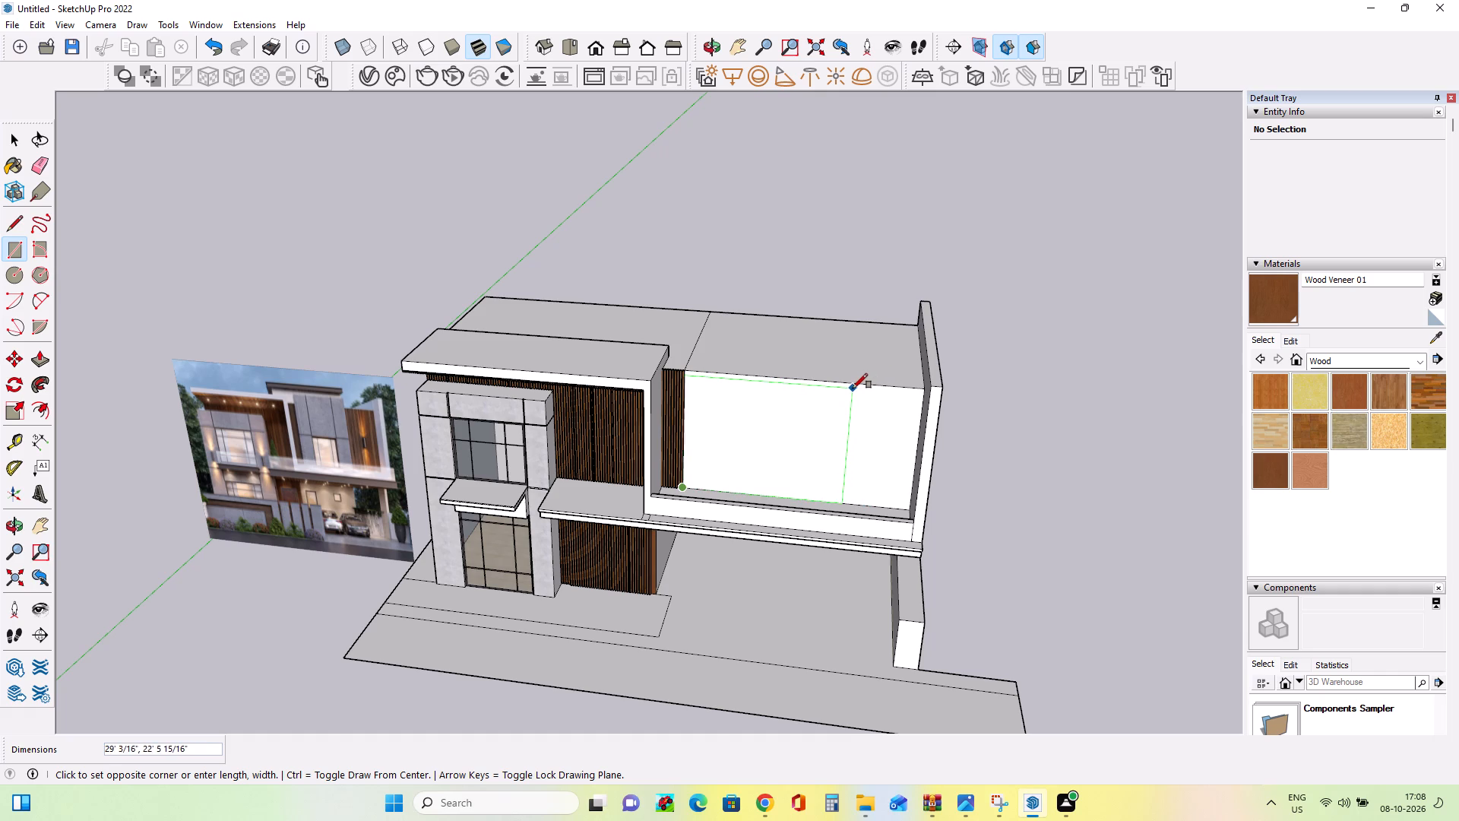
pyautogui.click(848, 386)
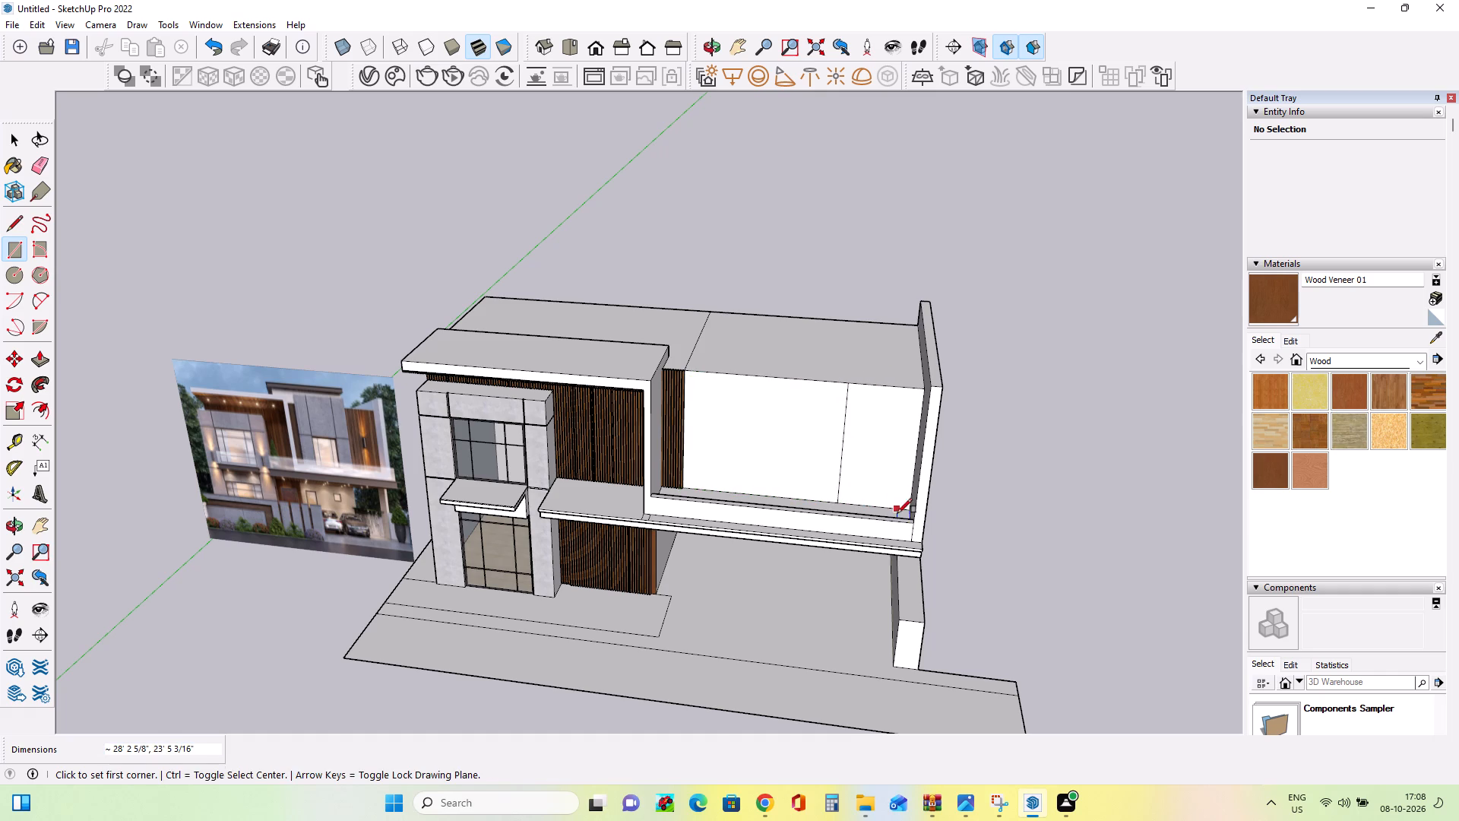
# Draw a rectangle on the upper block's roof, from the front wall's dividing line back to the rear corner beside the slat-clad volume.
pyautogui.moveTo(897, 513); pyautogui.dragTo(921, 367, button='middle')
pyautogui.moveTo(816, 430); pyautogui.dragTo(886, 437, button='middle')
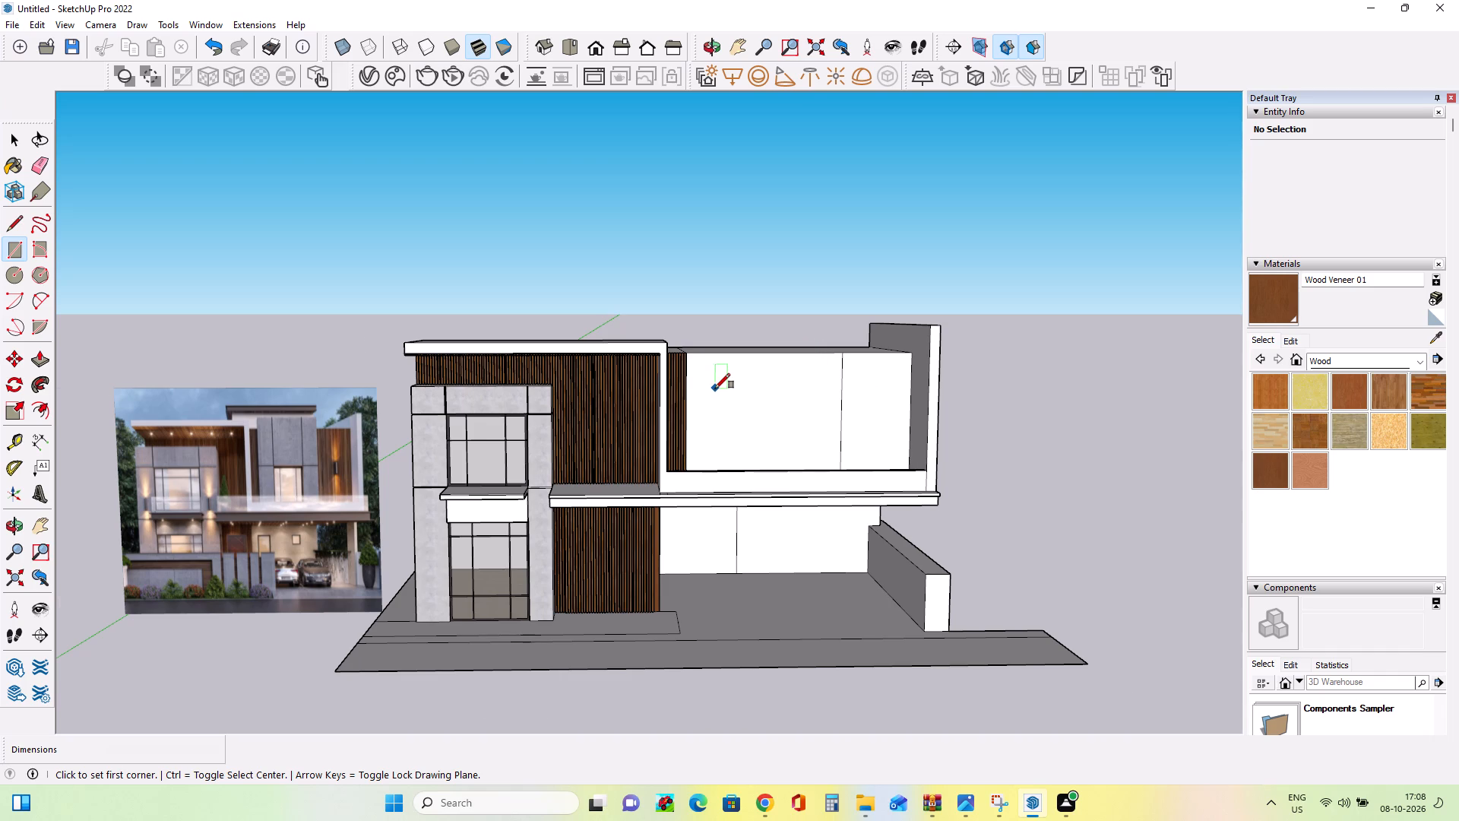
pyautogui.scroll(2, 715, 388)
pyautogui.scroll(-1, 718, 388)
pyautogui.moveTo(786, 388); pyautogui.dragTo(786, 398, button='middle')
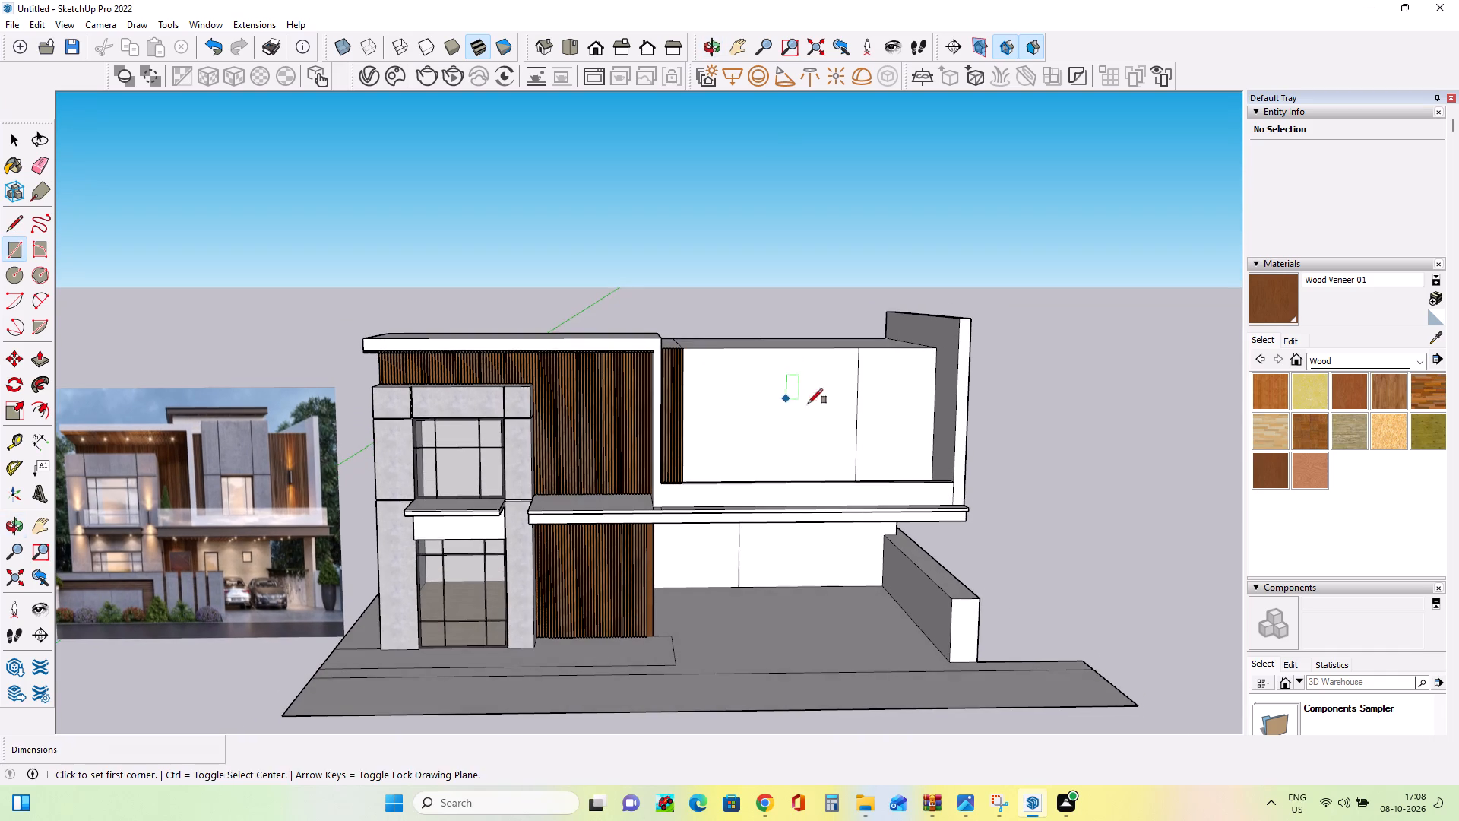
pyautogui.moveTo(847, 414); pyautogui.dragTo(845, 424, button='middle')
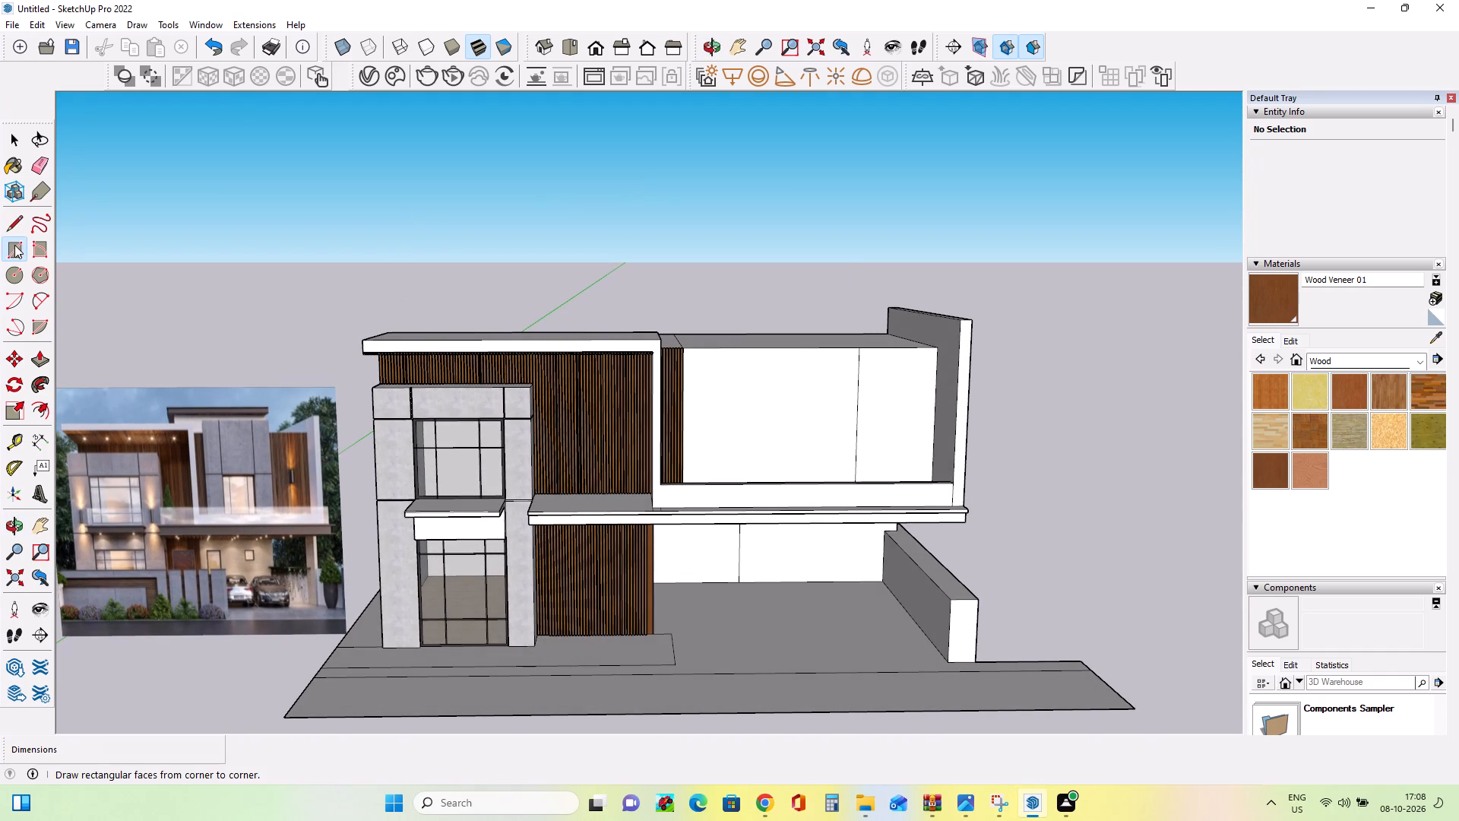
pyautogui.click(14, 245)
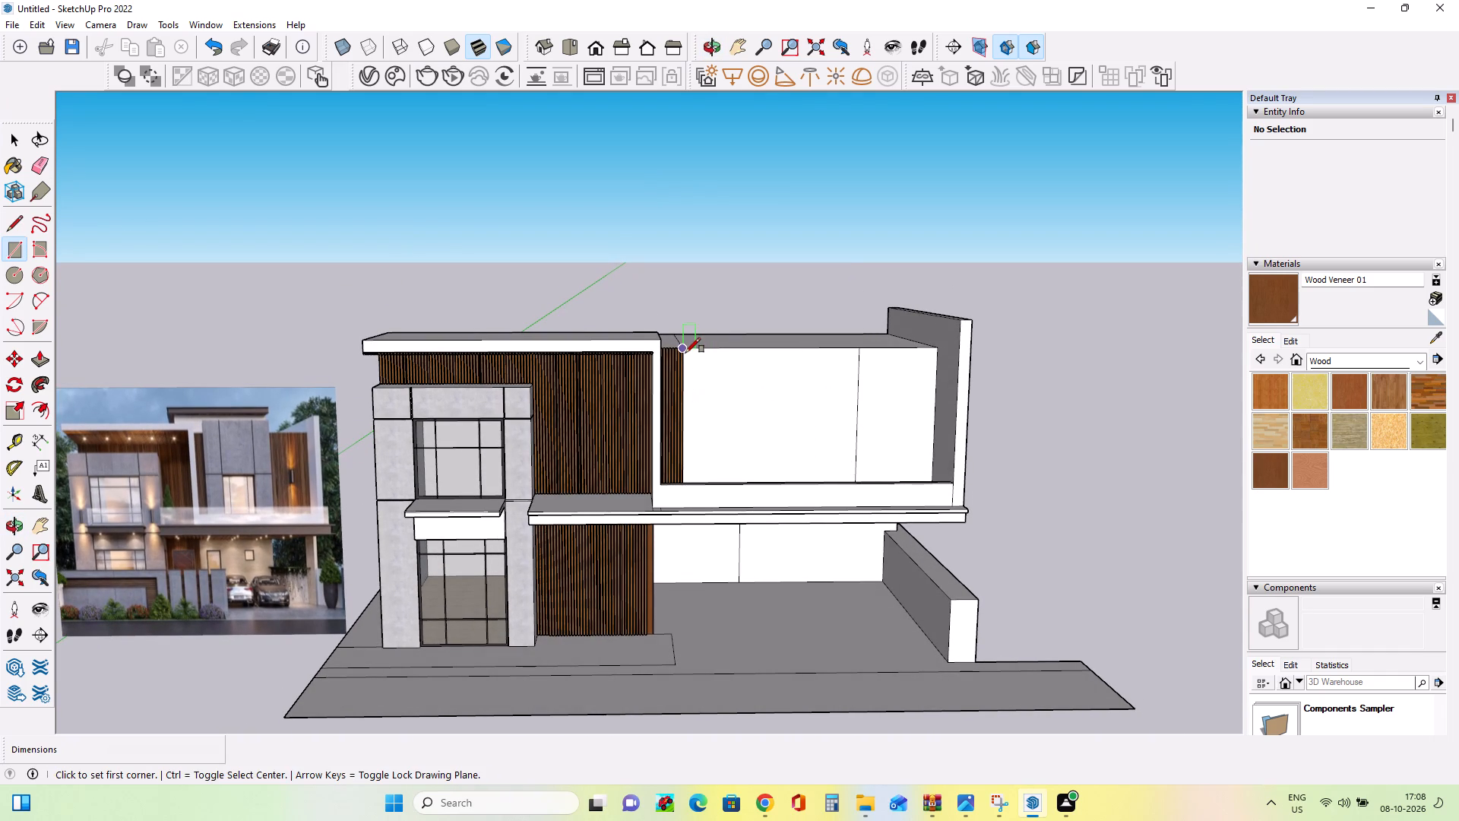
pyautogui.moveTo(815, 397); pyautogui.dragTo(821, 449, button='middle')
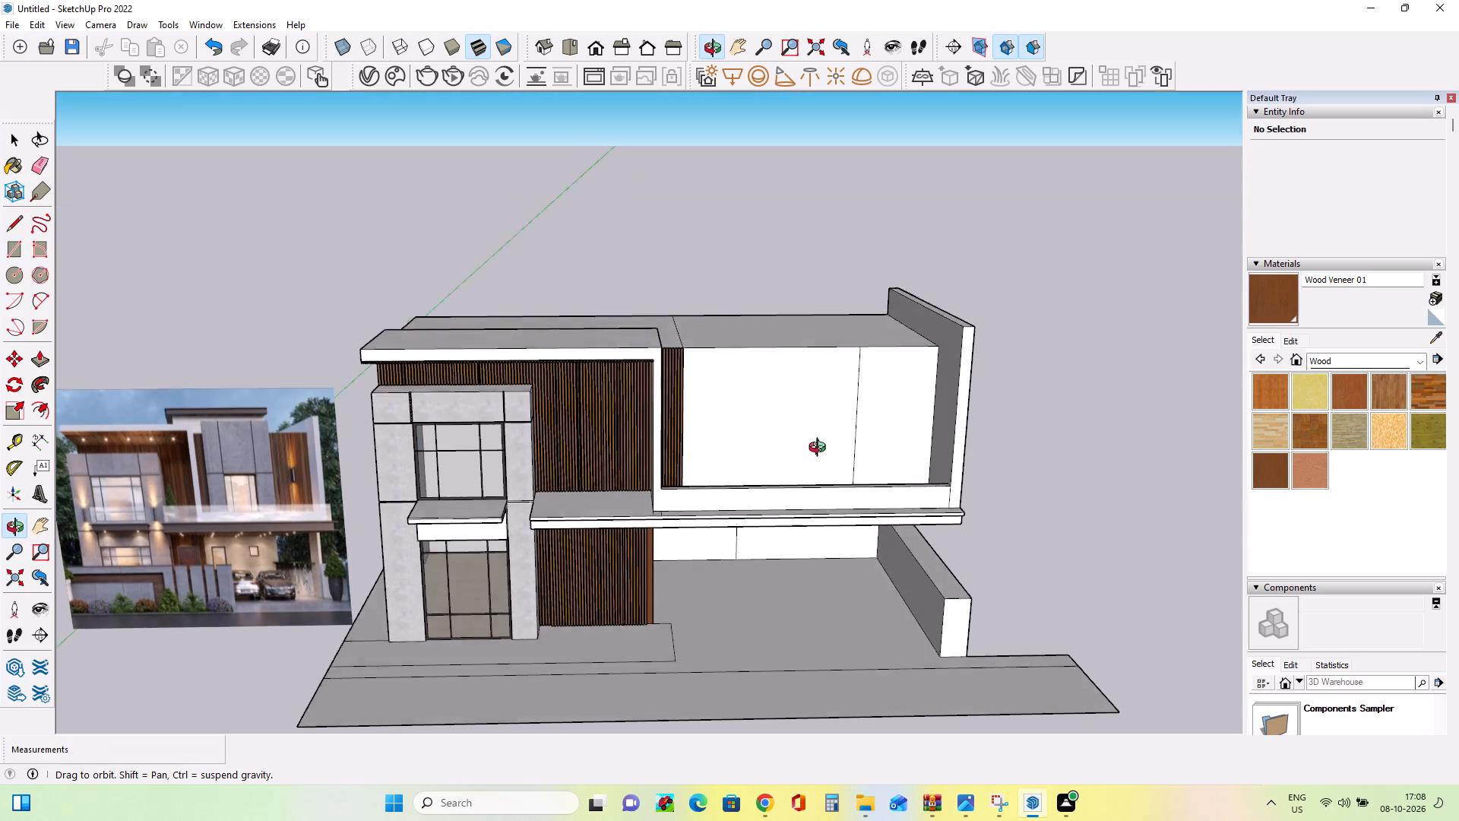
pyautogui.moveTo(821, 449); pyautogui.dragTo(828, 479, button='middle')
pyautogui.middleClick(828, 489)
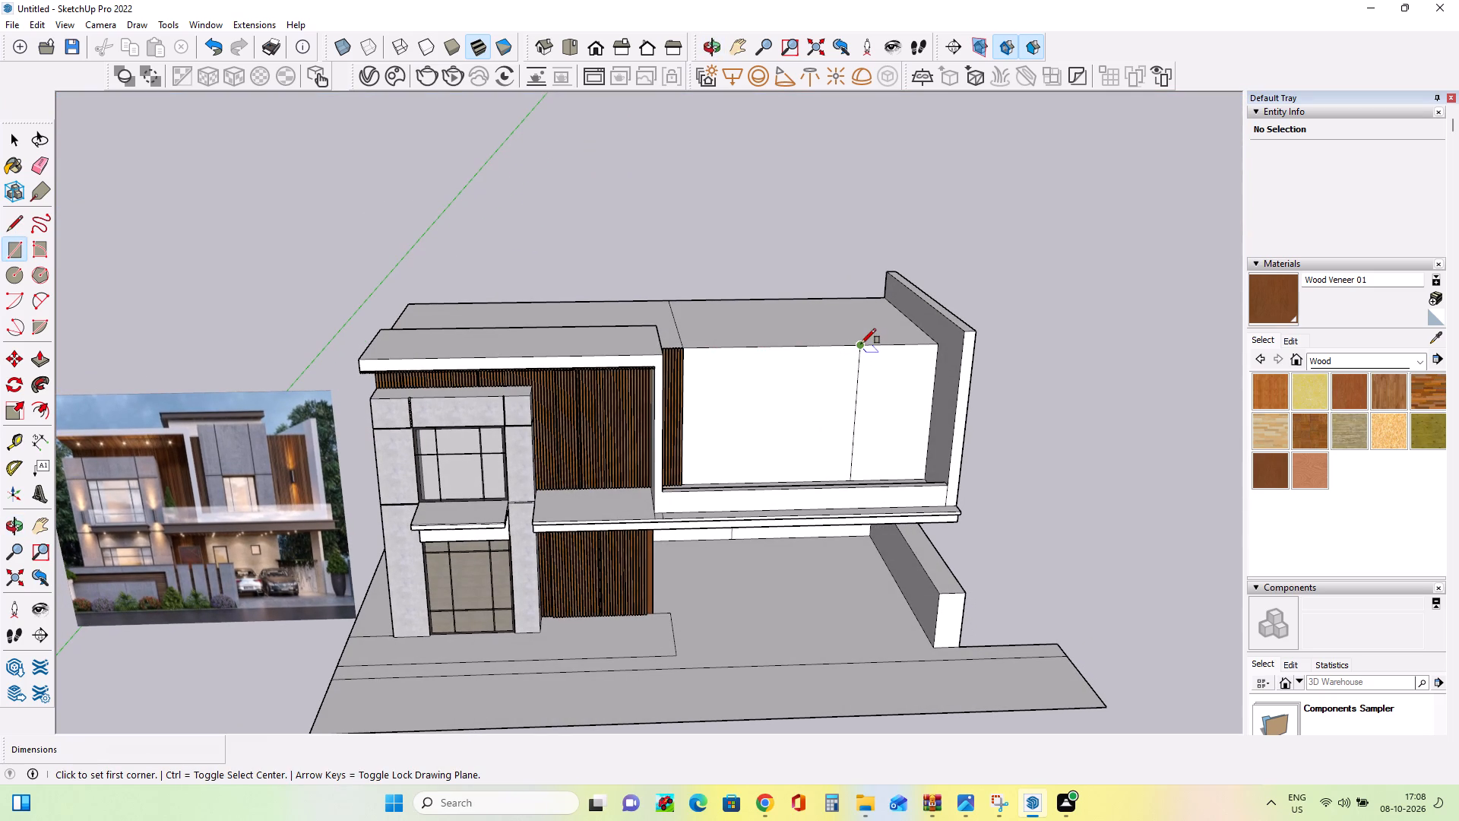
pyautogui.click(861, 344)
pyautogui.moveTo(695, 292); pyautogui.dragTo(706, 334, button='middle')
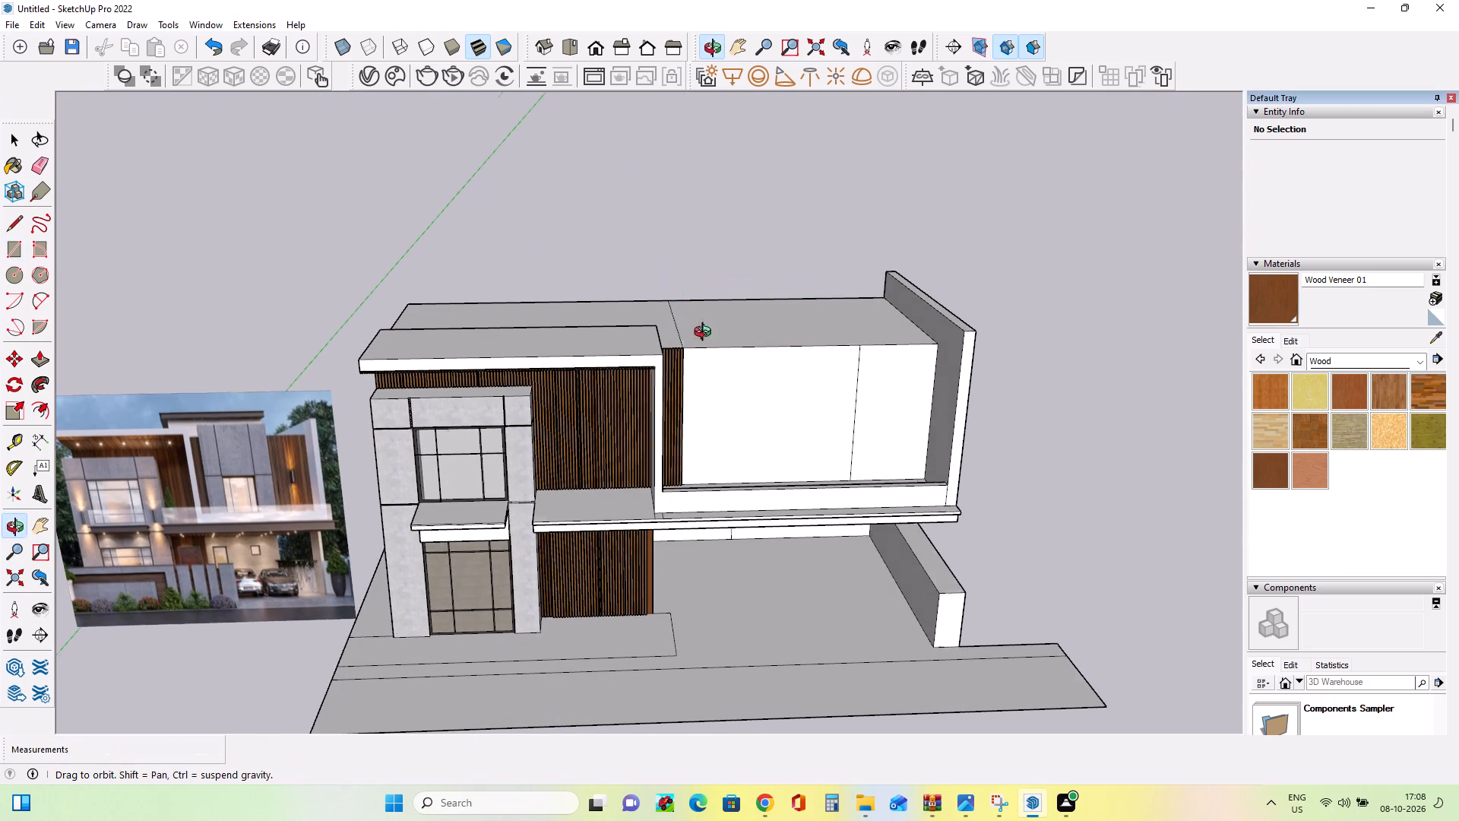
pyautogui.moveTo(706, 334); pyautogui.dragTo(733, 509, button='middle')
pyautogui.click(658, 232)
# Push/Pull the new roof rectangle up about 3' 2 13/16" above the surrounding roof.
pyautogui.moveTo(829, 426); pyautogui.dragTo(805, 401, button='middle')
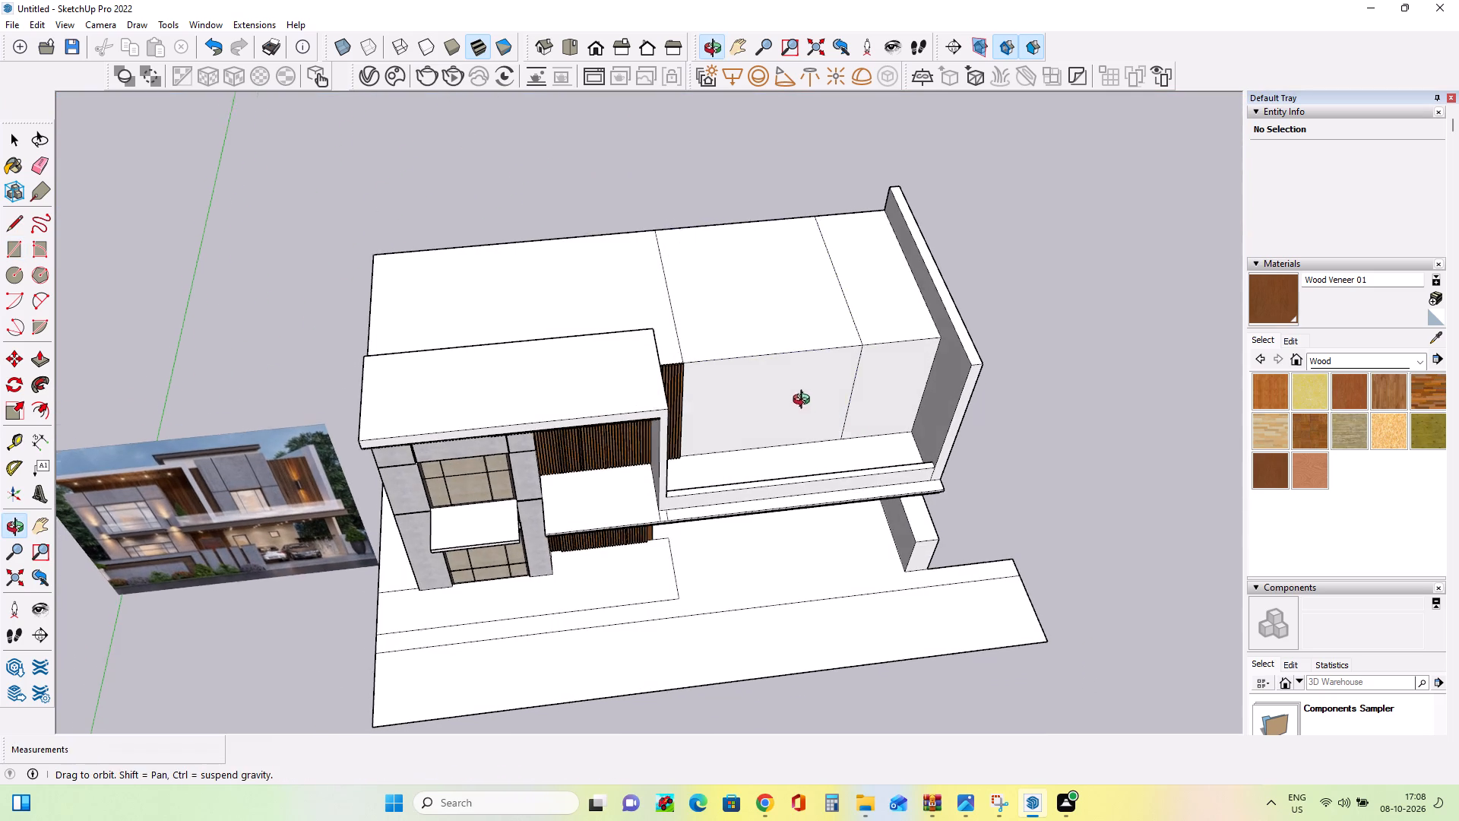
pyautogui.moveTo(805, 401); pyautogui.dragTo(787, 363, button='middle')
pyautogui.click(54, 353)
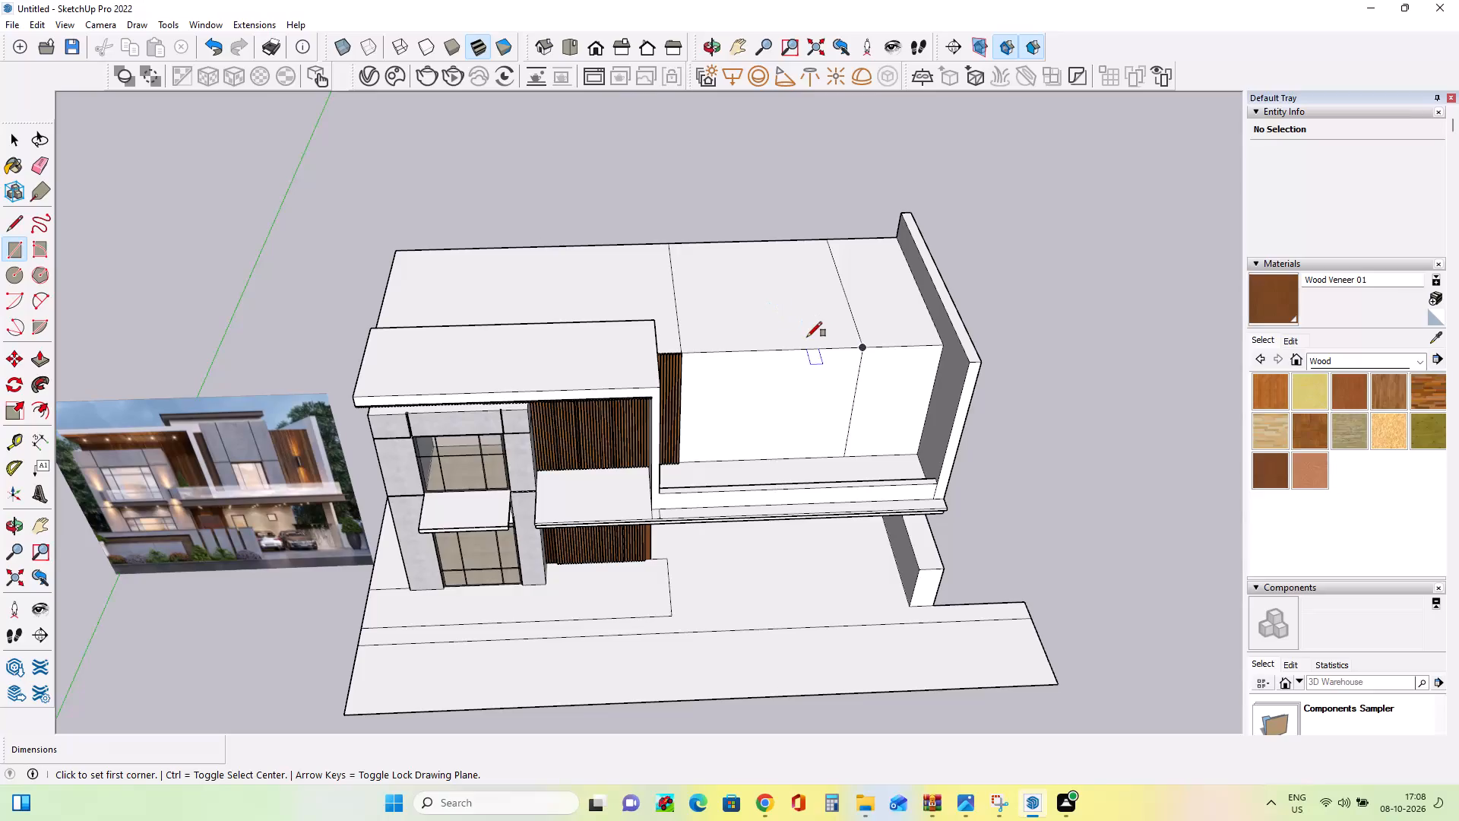
pyautogui.click(43, 355)
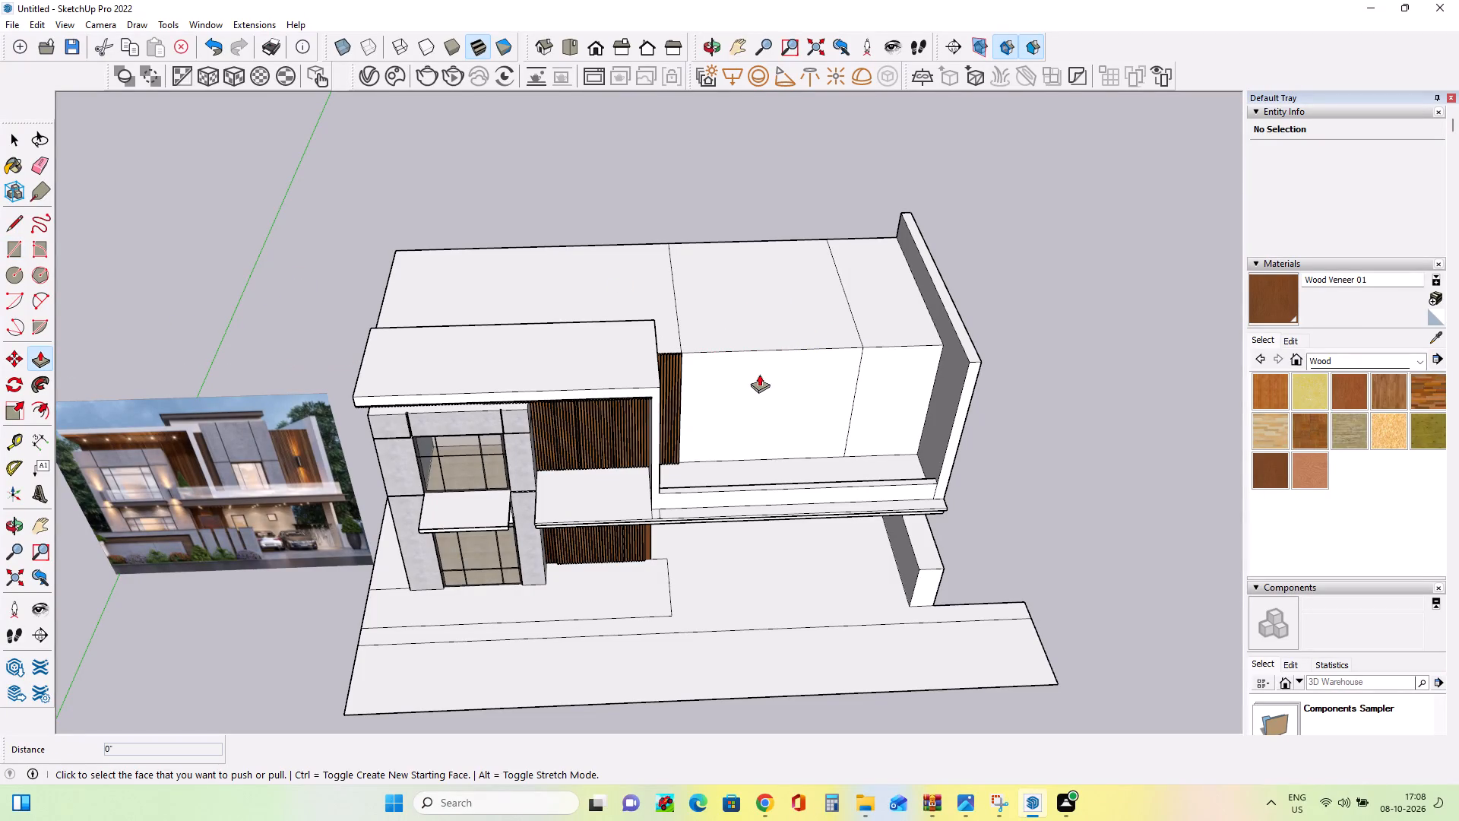
pyautogui.click(757, 329)
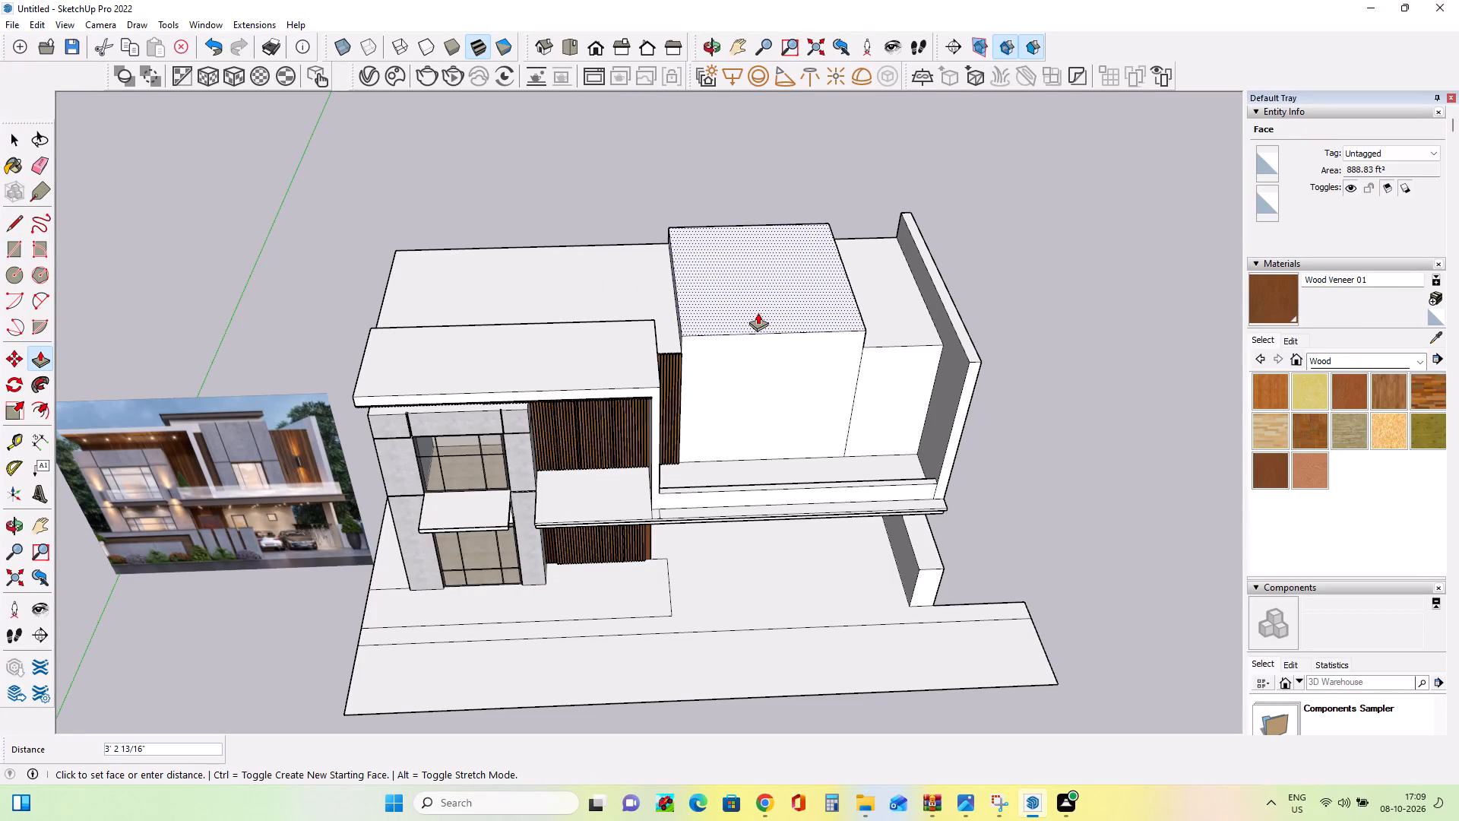
pyautogui.click(758, 312)
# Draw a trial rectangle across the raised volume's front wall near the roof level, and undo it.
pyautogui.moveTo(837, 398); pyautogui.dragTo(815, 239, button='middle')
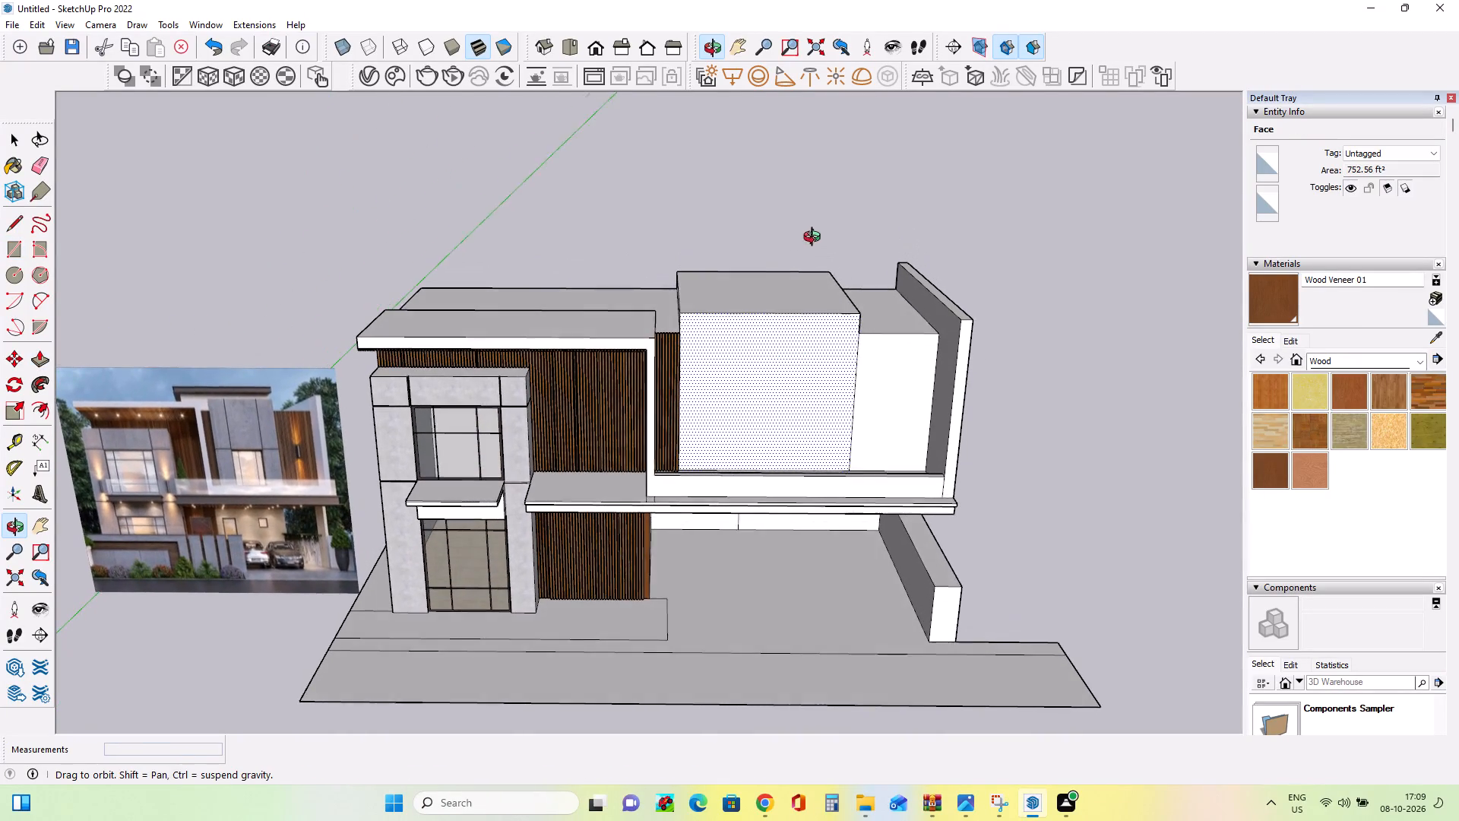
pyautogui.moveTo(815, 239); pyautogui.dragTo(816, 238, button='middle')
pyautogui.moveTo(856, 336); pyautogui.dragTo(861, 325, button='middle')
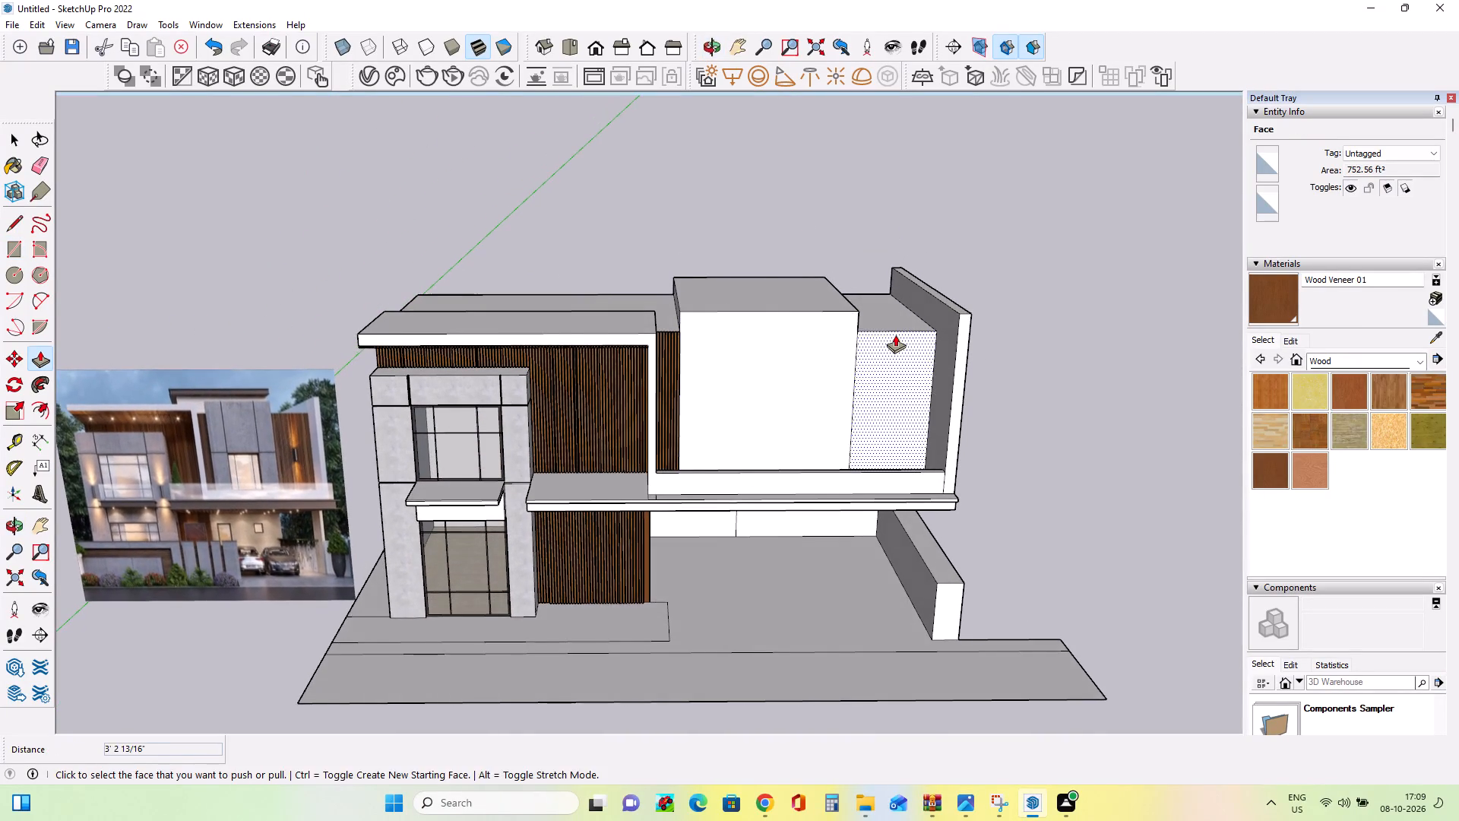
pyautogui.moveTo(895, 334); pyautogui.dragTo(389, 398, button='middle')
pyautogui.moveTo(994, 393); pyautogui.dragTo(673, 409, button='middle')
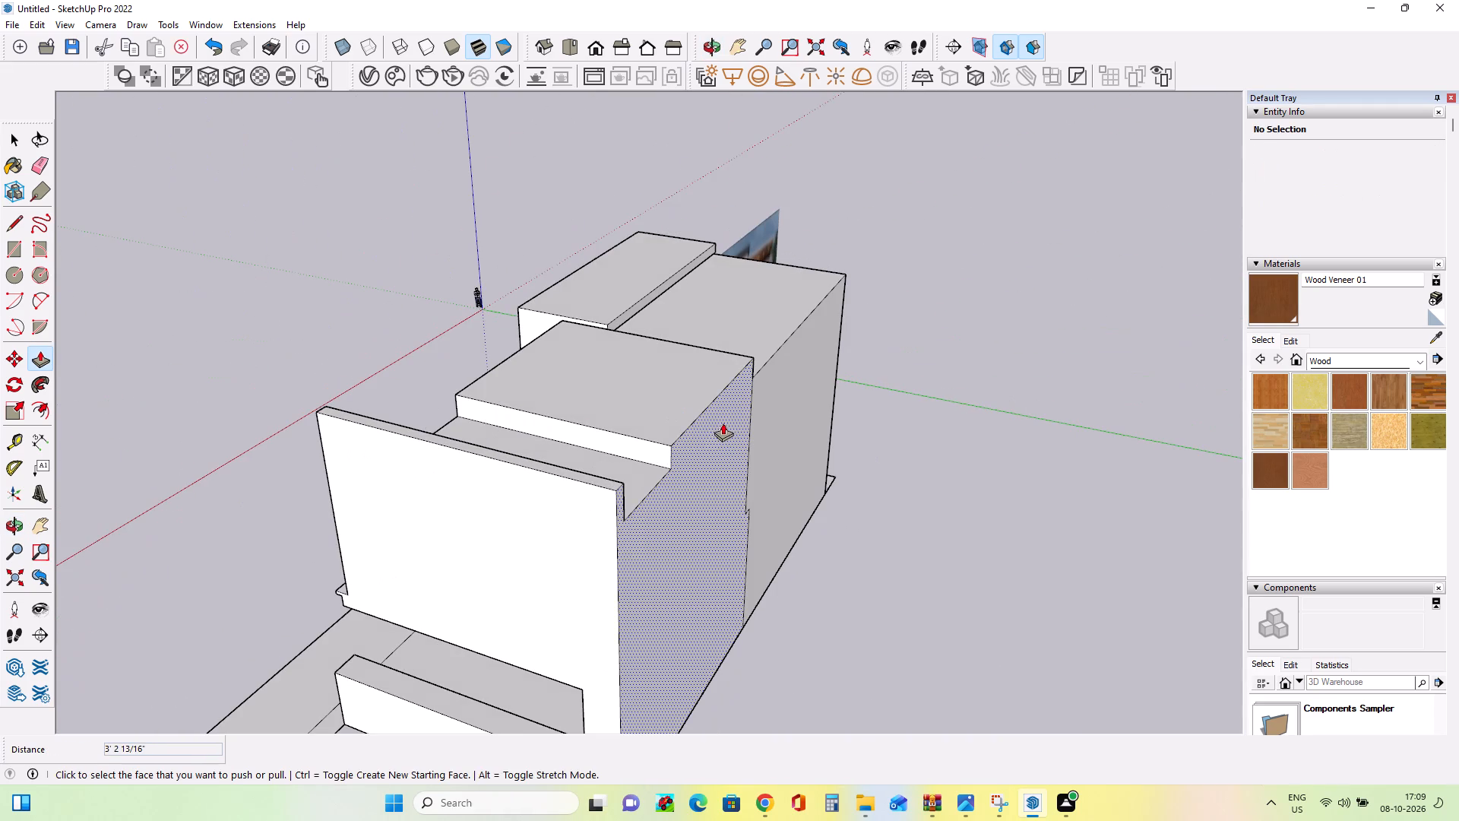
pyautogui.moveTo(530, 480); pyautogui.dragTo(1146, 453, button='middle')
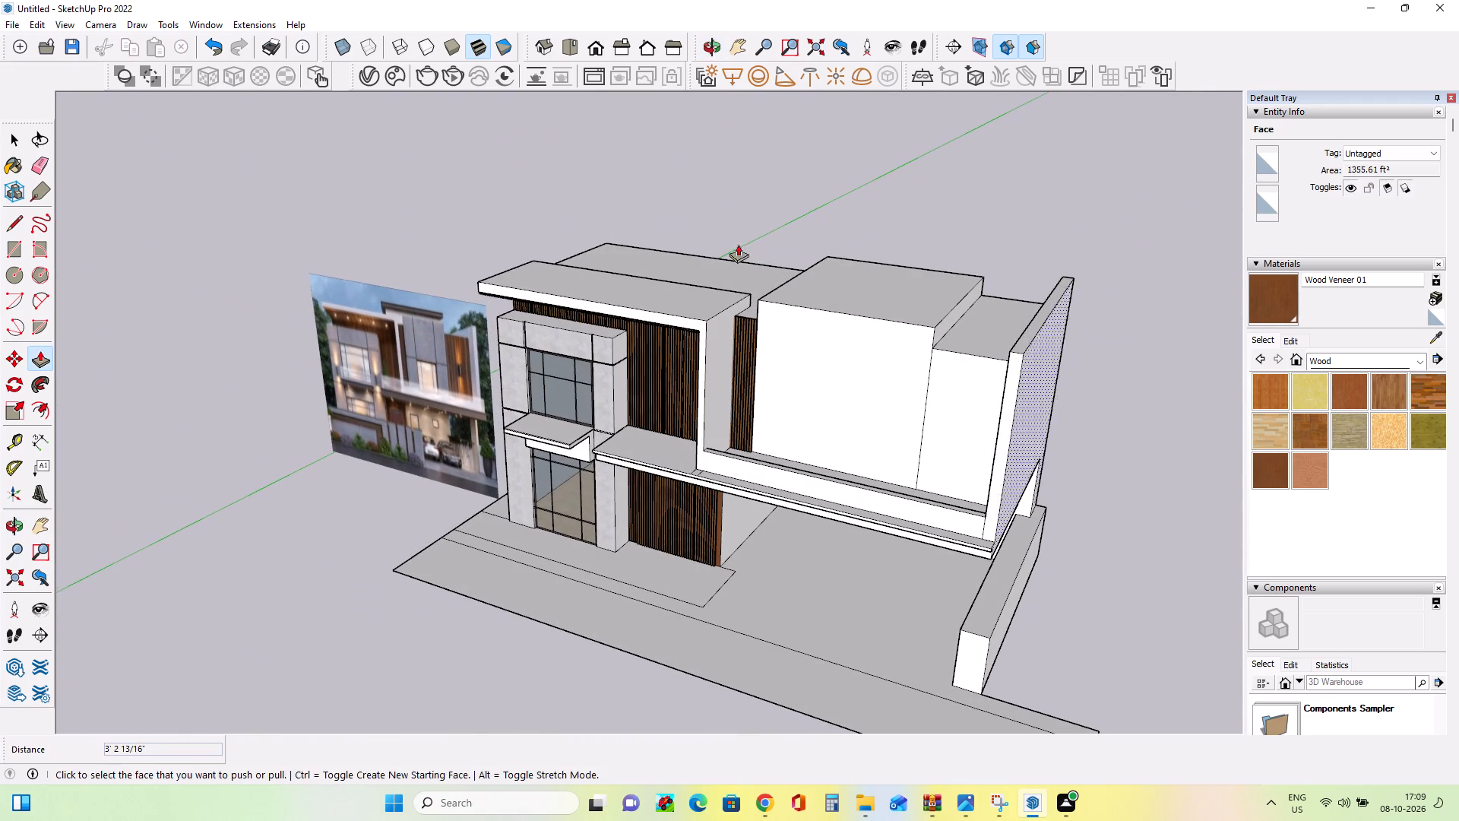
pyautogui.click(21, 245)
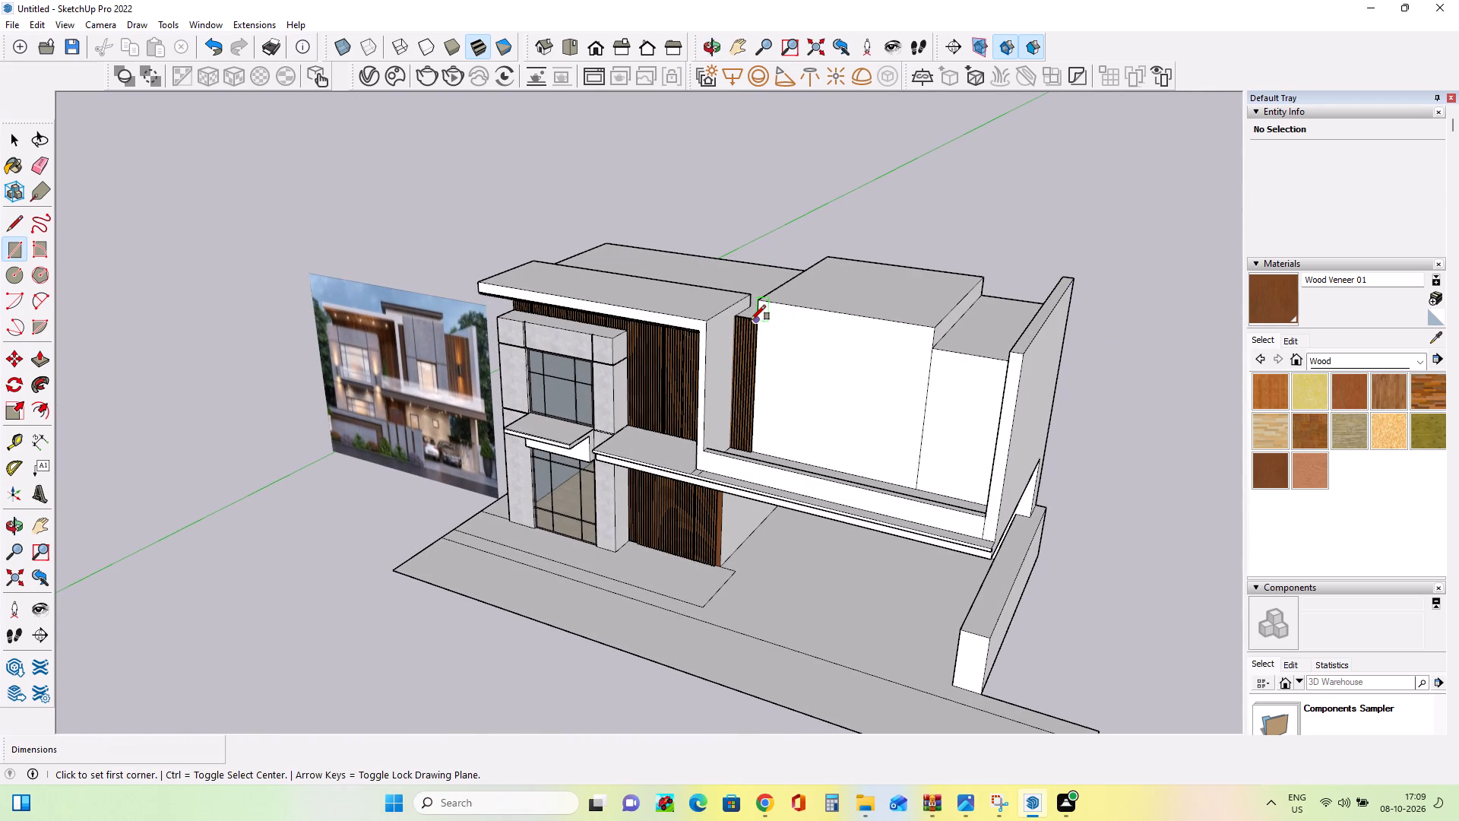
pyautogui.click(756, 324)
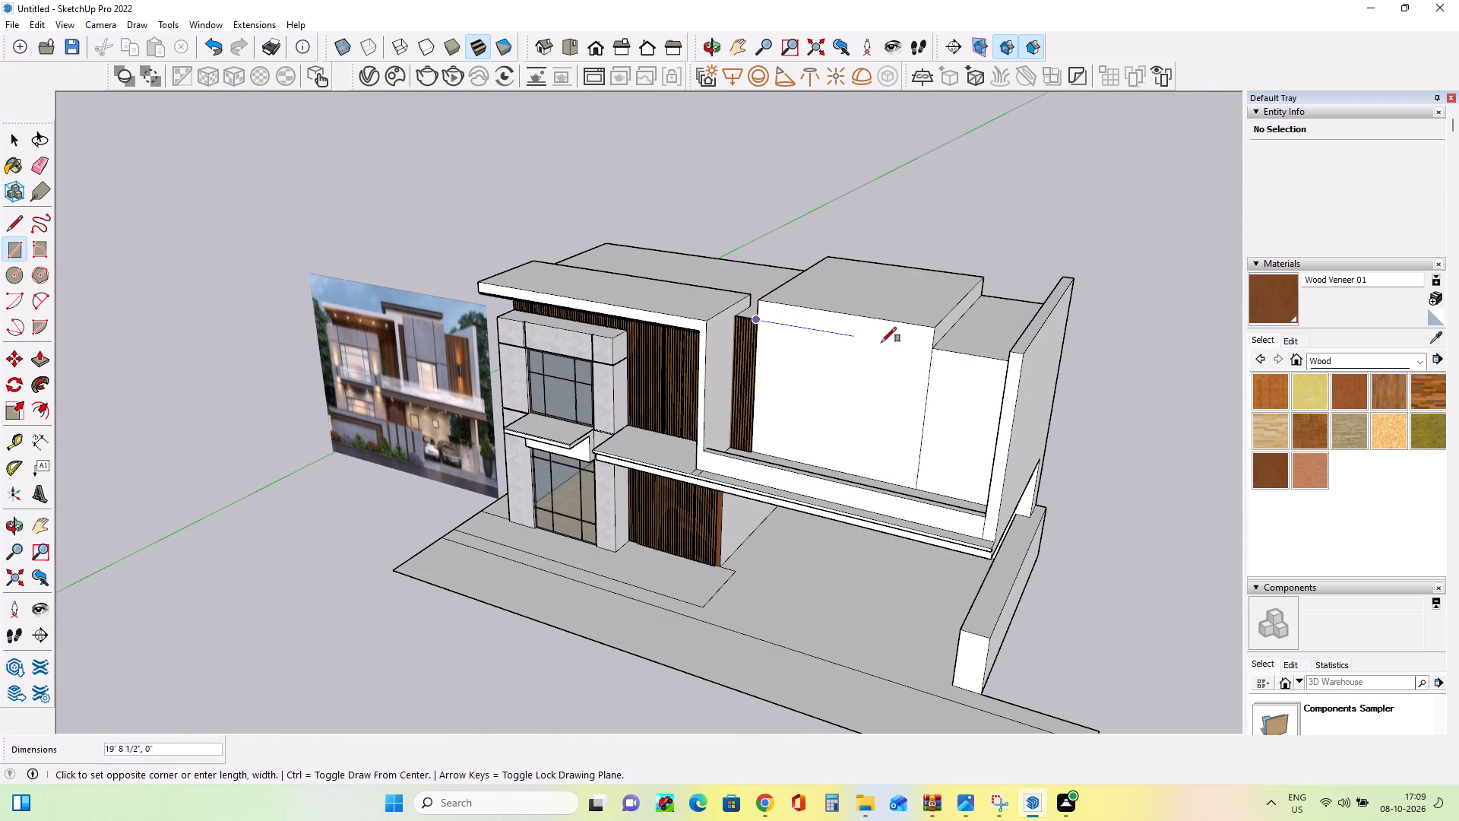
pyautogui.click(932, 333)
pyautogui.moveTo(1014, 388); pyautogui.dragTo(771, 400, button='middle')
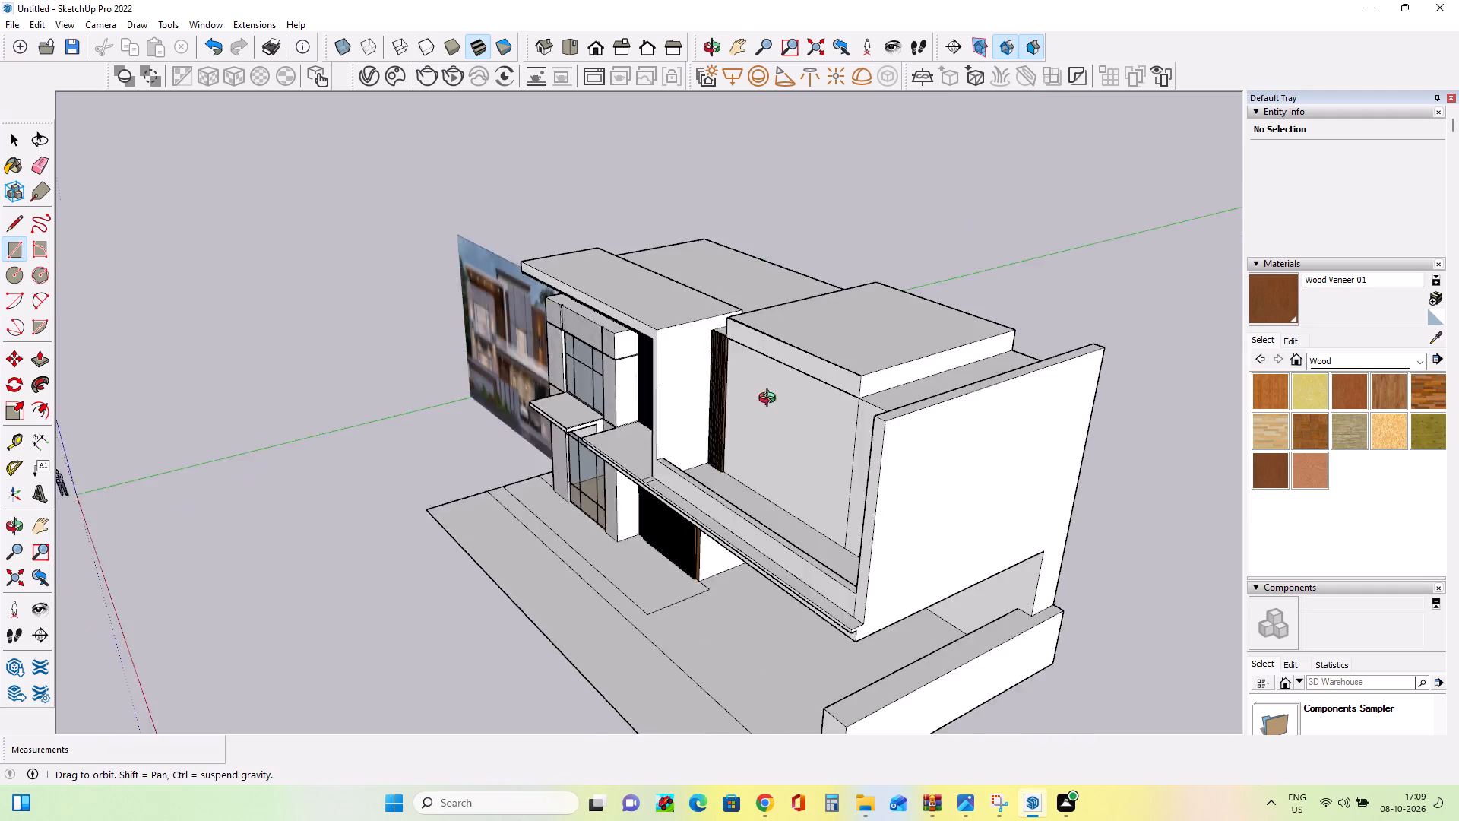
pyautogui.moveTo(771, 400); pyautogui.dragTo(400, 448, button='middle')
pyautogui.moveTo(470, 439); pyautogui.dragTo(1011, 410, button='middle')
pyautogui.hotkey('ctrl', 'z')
# Draw a rectangle about 28' 2 5/8" by 3' 2 13/16" on the raised volume's rear face, above the roof line.
pyautogui.moveTo(1081, 395); pyautogui.dragTo(968, 397, button='middle')
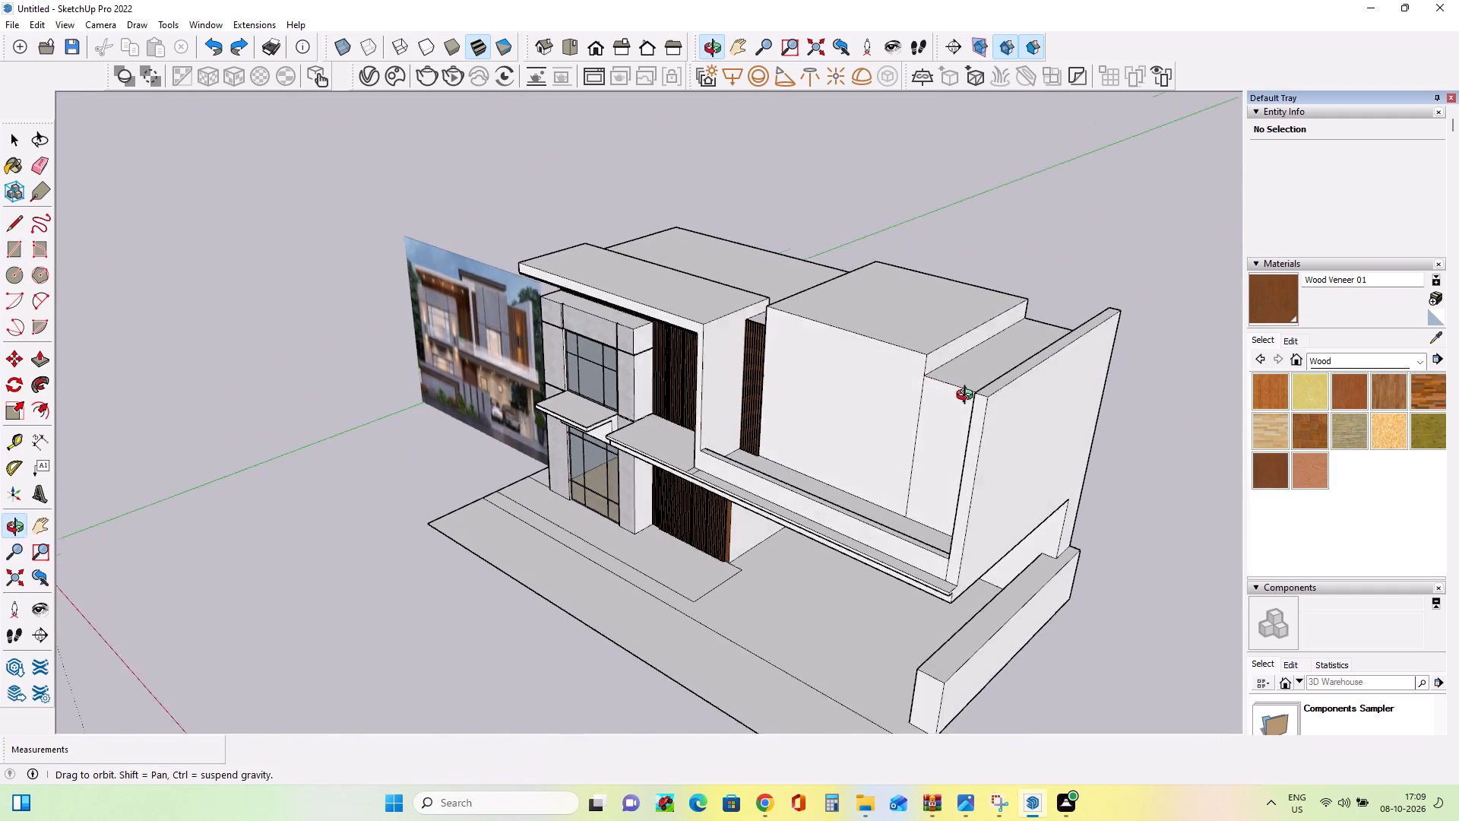
pyautogui.moveTo(968, 397); pyautogui.dragTo(375, 367, button='middle')
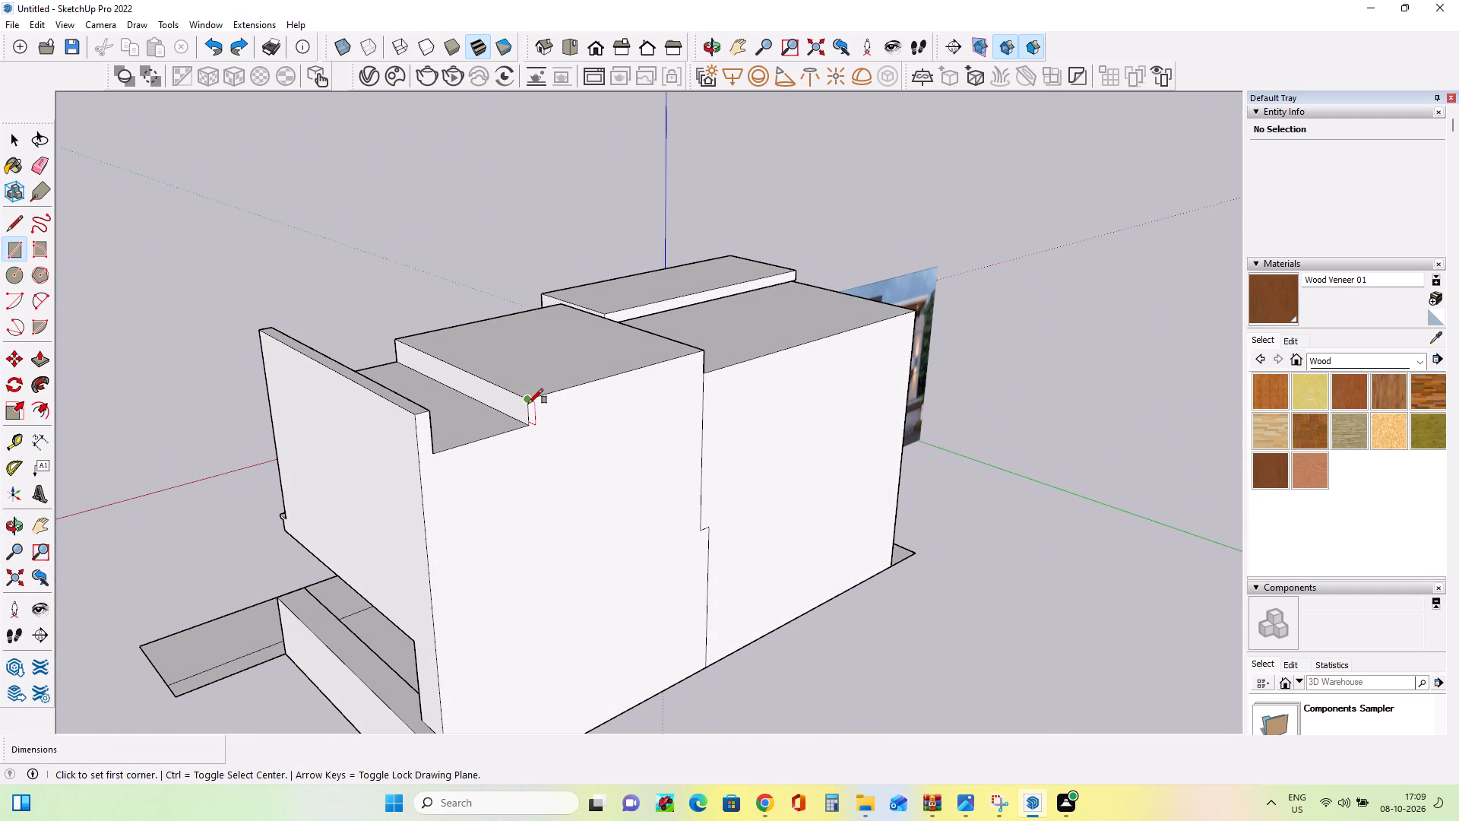
pyautogui.moveTo(528, 404); pyautogui.dragTo(535, 404)
pyautogui.click(708, 374)
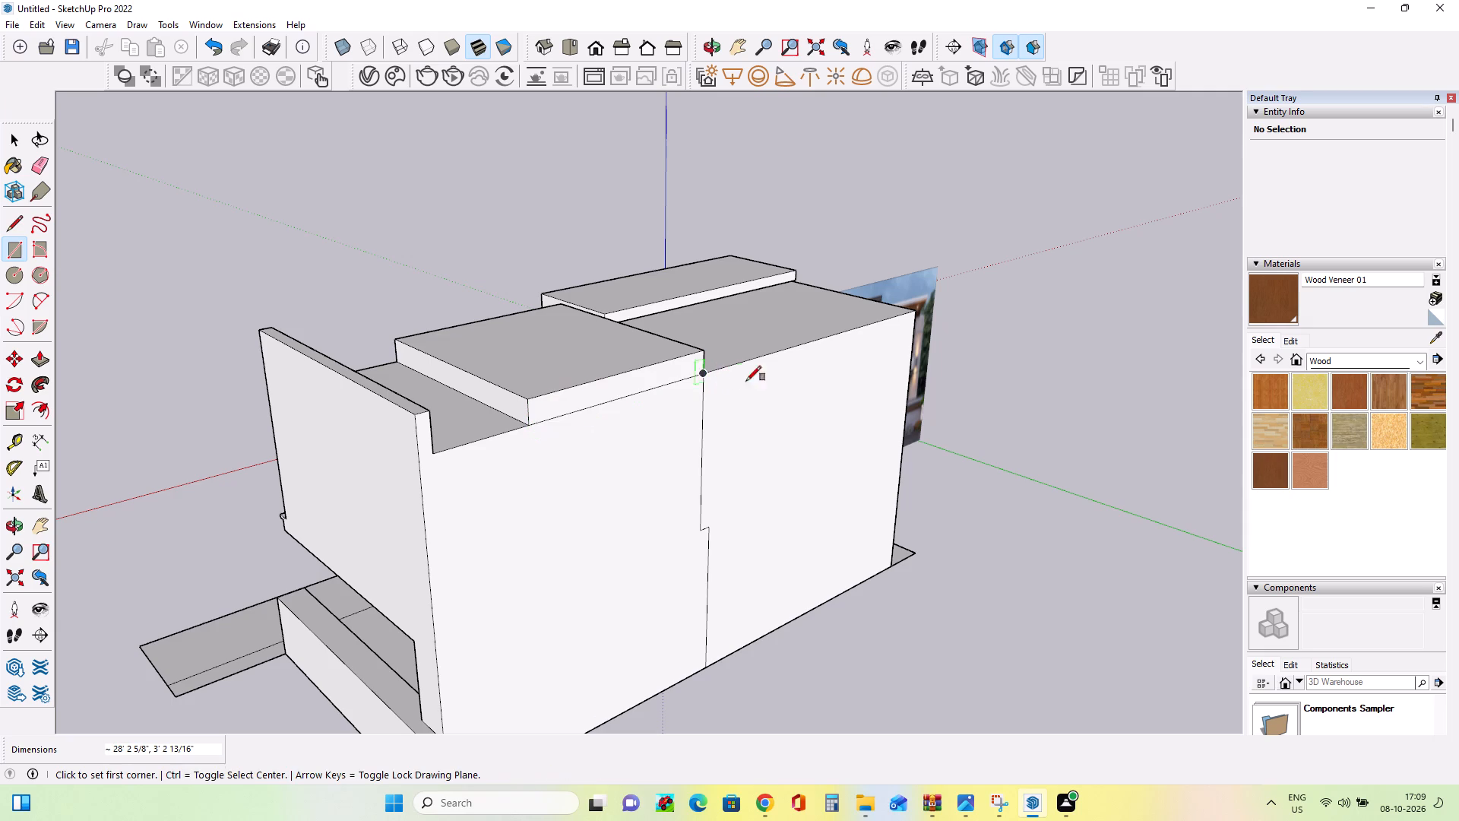
# Push/Pull the rear rectangle forward about 29' 10 1/16", leaving only a thin parapet above the front wall.
pyautogui.click(40, 358)
pyautogui.click(536, 408)
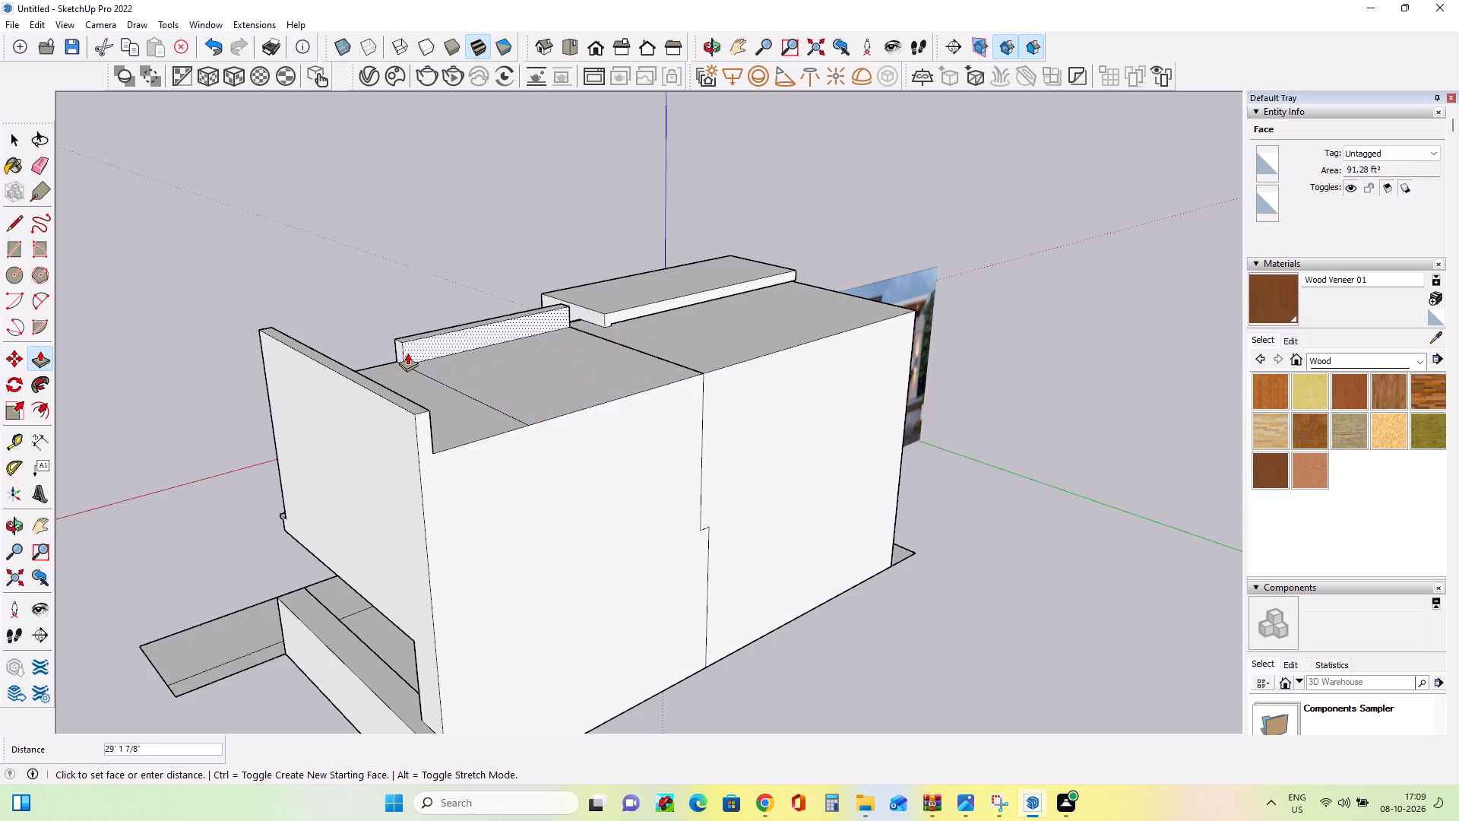
pyautogui.click(407, 353)
# Draw a horizontal strip about 6 3/8" high and 28' 2 11/16" wide across the middle of the parapet-topped front wall.
pyautogui.moveTo(506, 444); pyautogui.dragTo(1160, 452, button='middle')
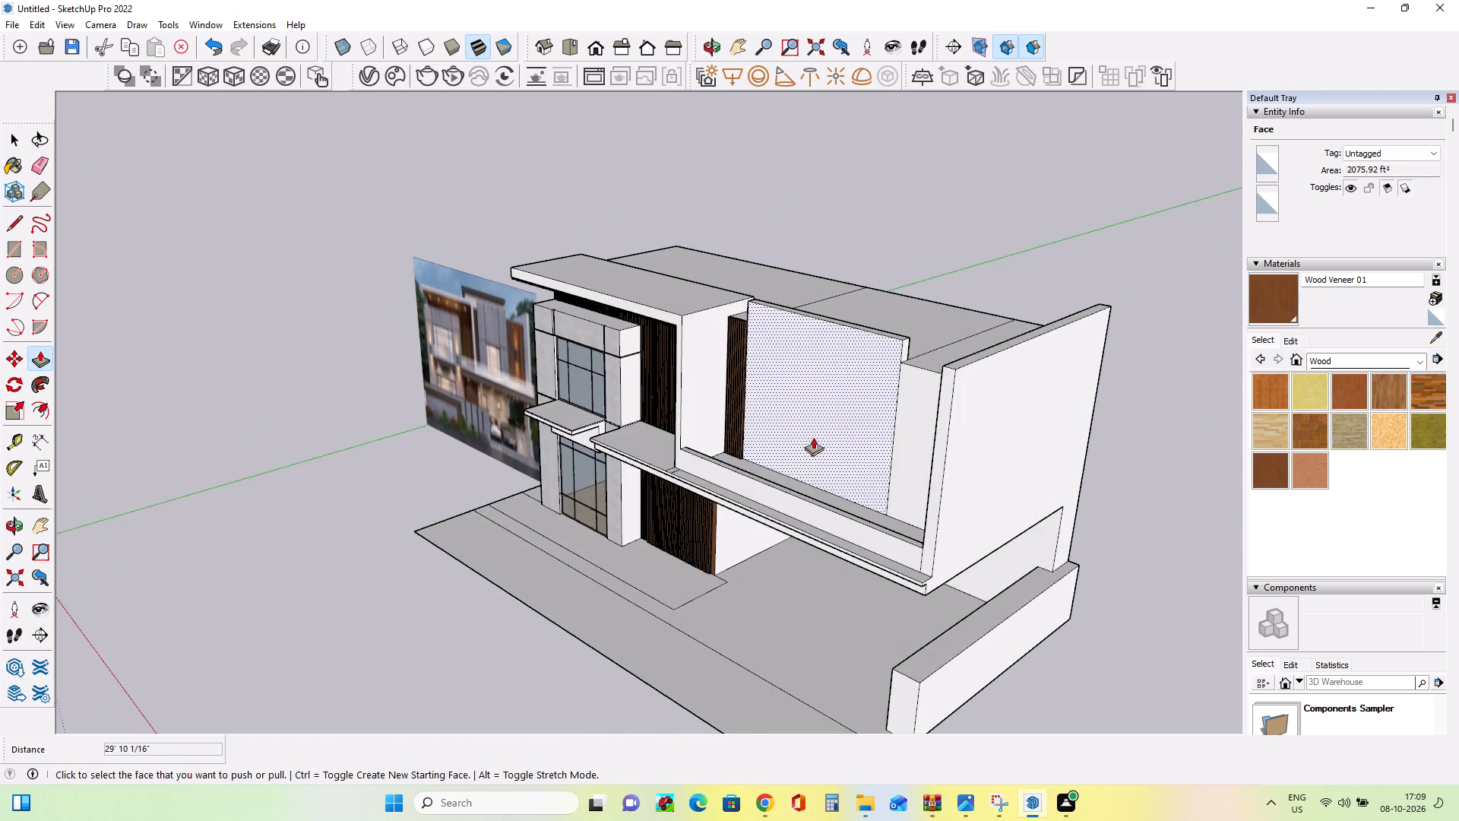
pyautogui.moveTo(813, 437); pyautogui.dragTo(1055, 391, button='middle')
pyautogui.moveTo(843, 338); pyautogui.dragTo(909, 354, button='middle')
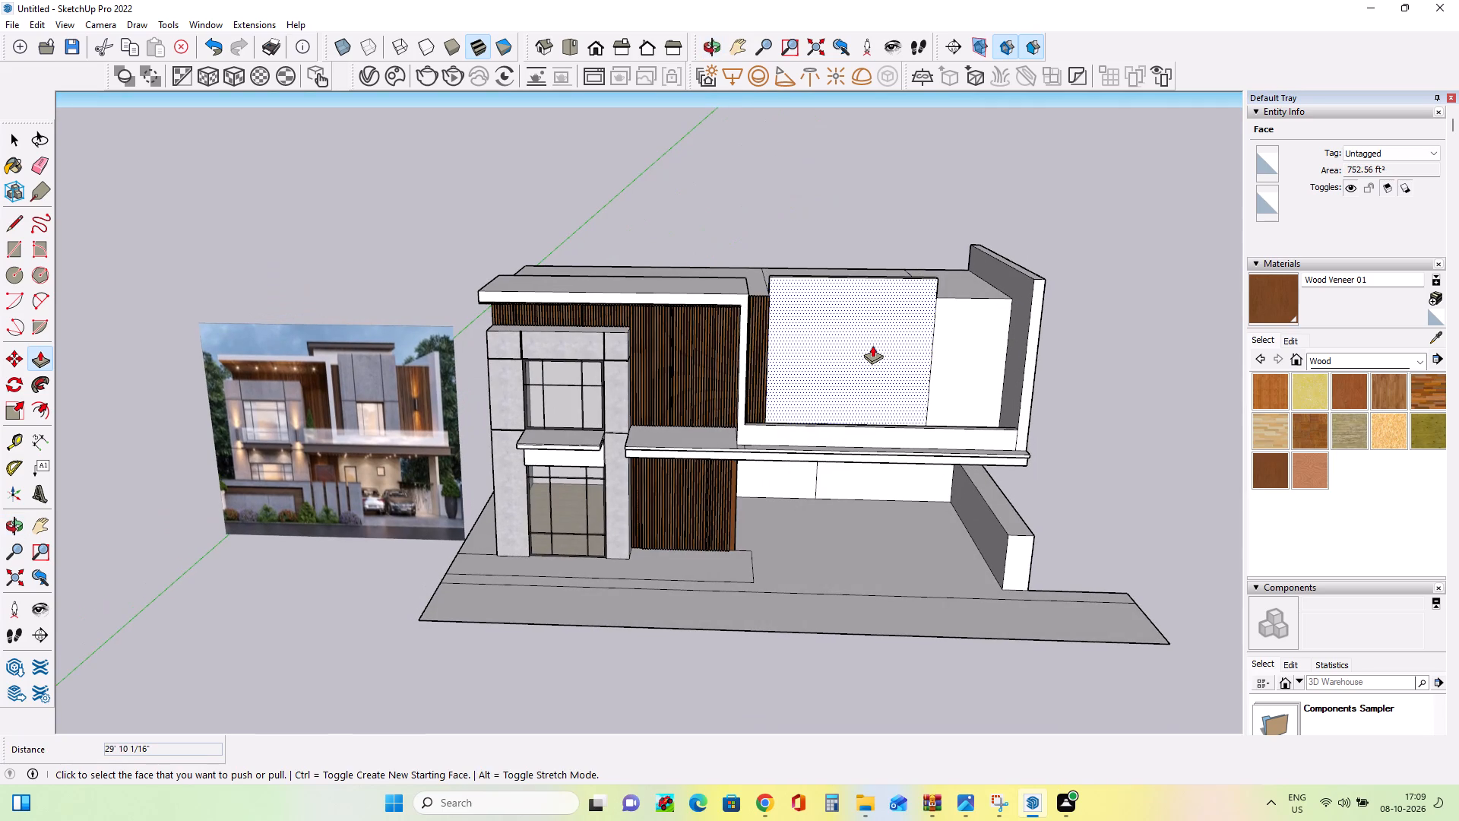
pyautogui.scroll(2, 872, 345)
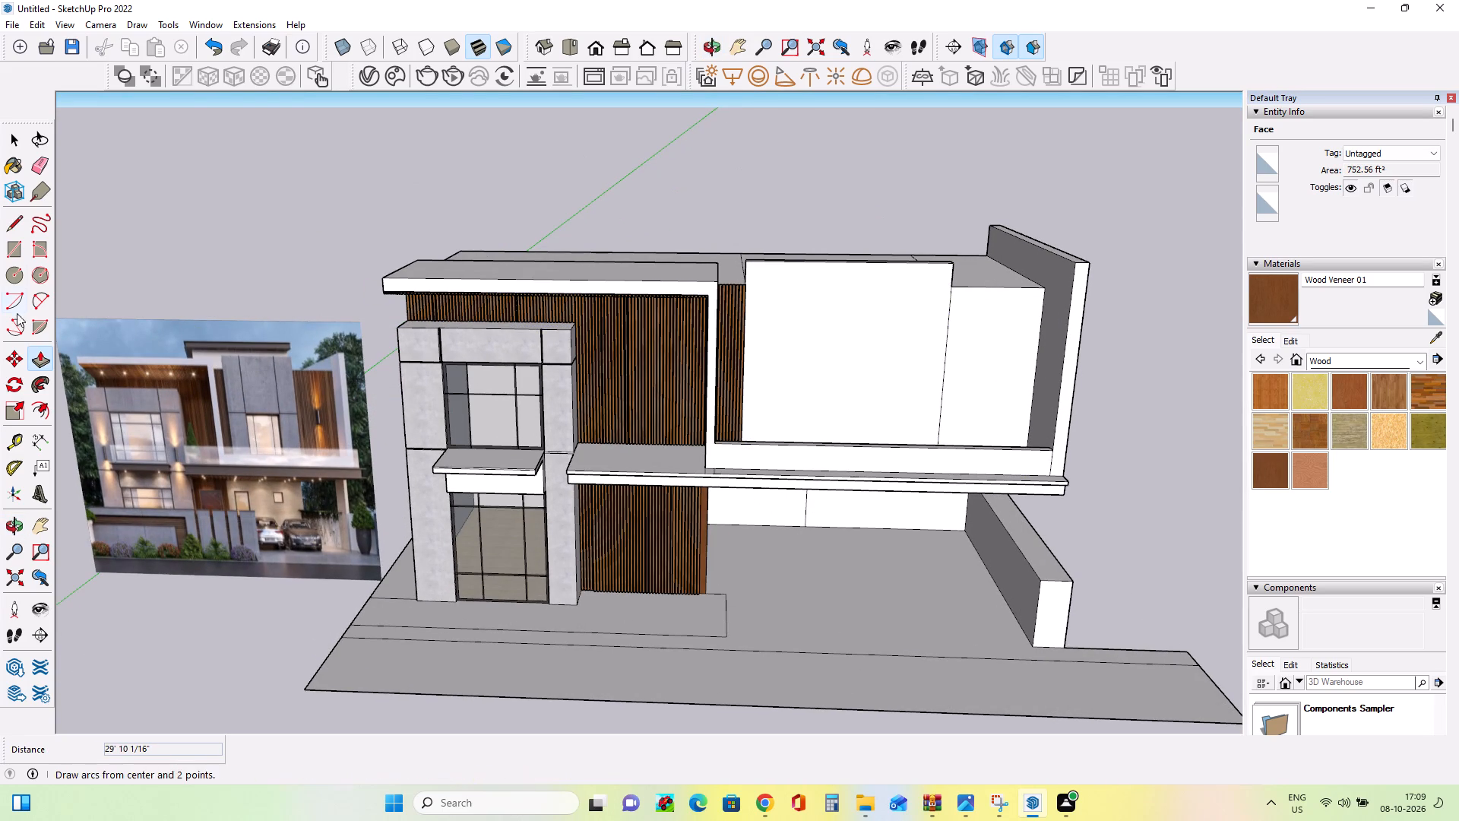
pyautogui.click(16, 252)
pyautogui.scroll(1, 1014, 563)
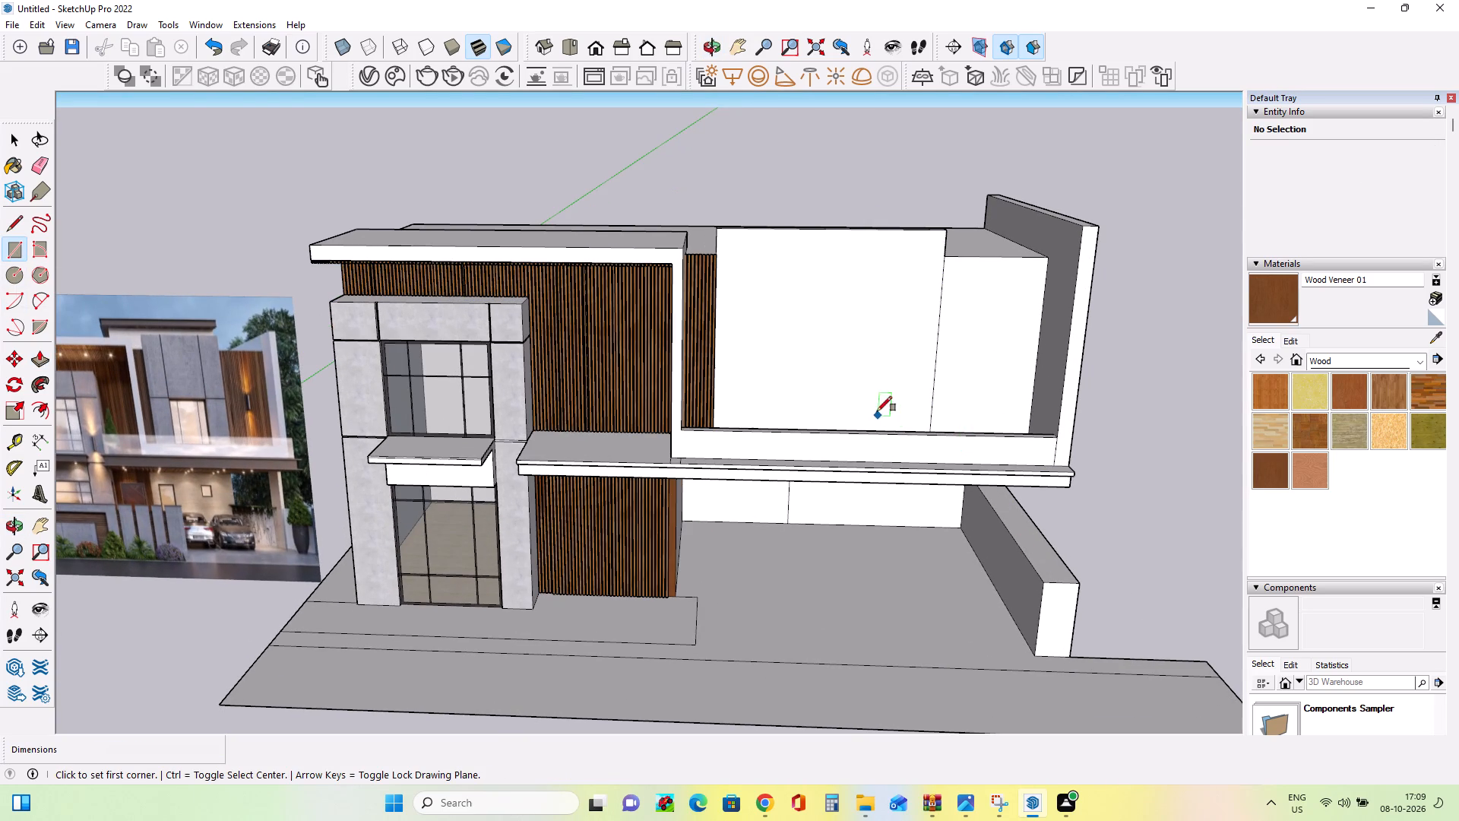
pyautogui.scroll(-1, 887, 400)
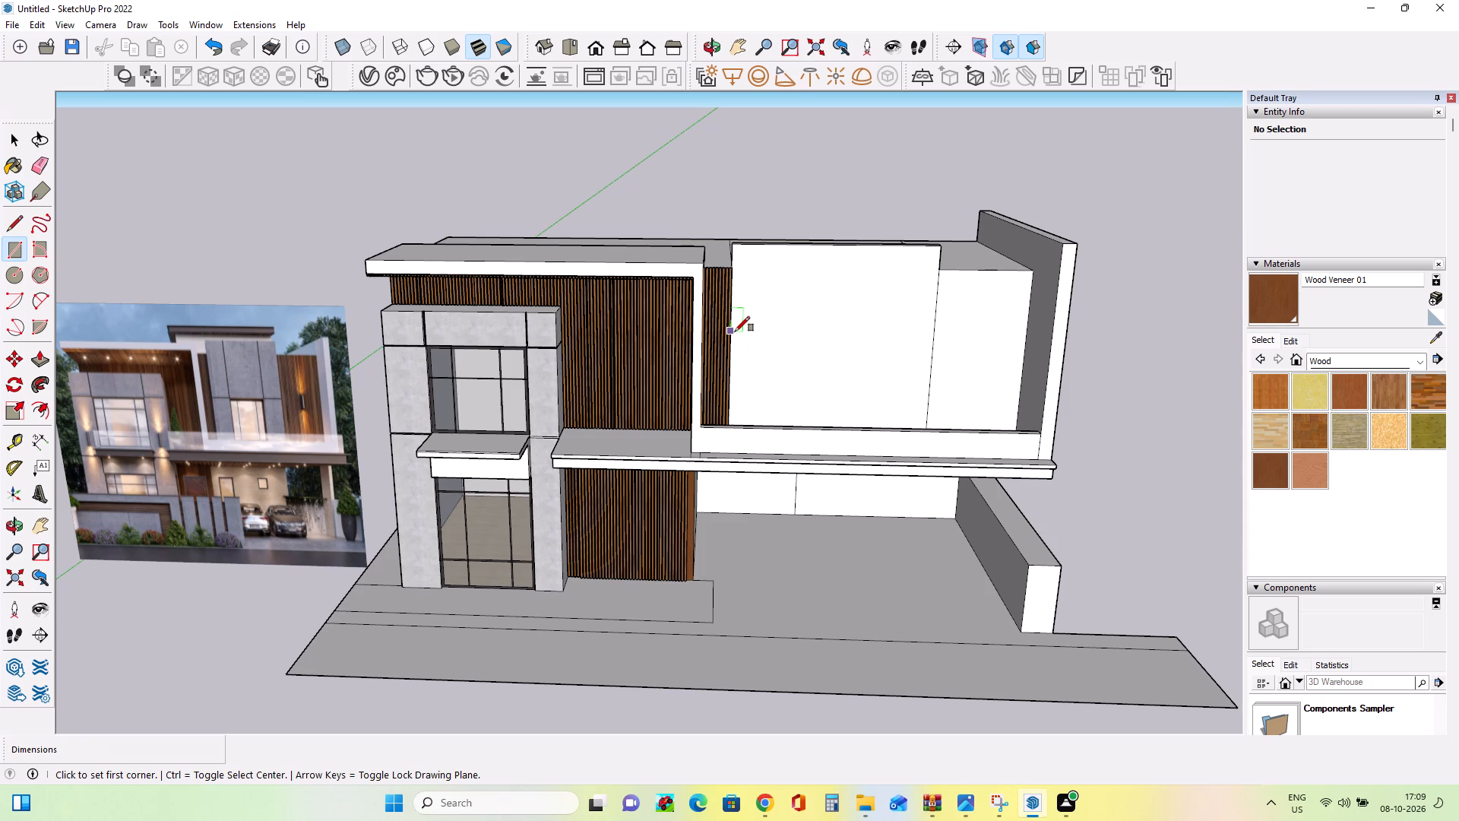
pyautogui.click(735, 333)
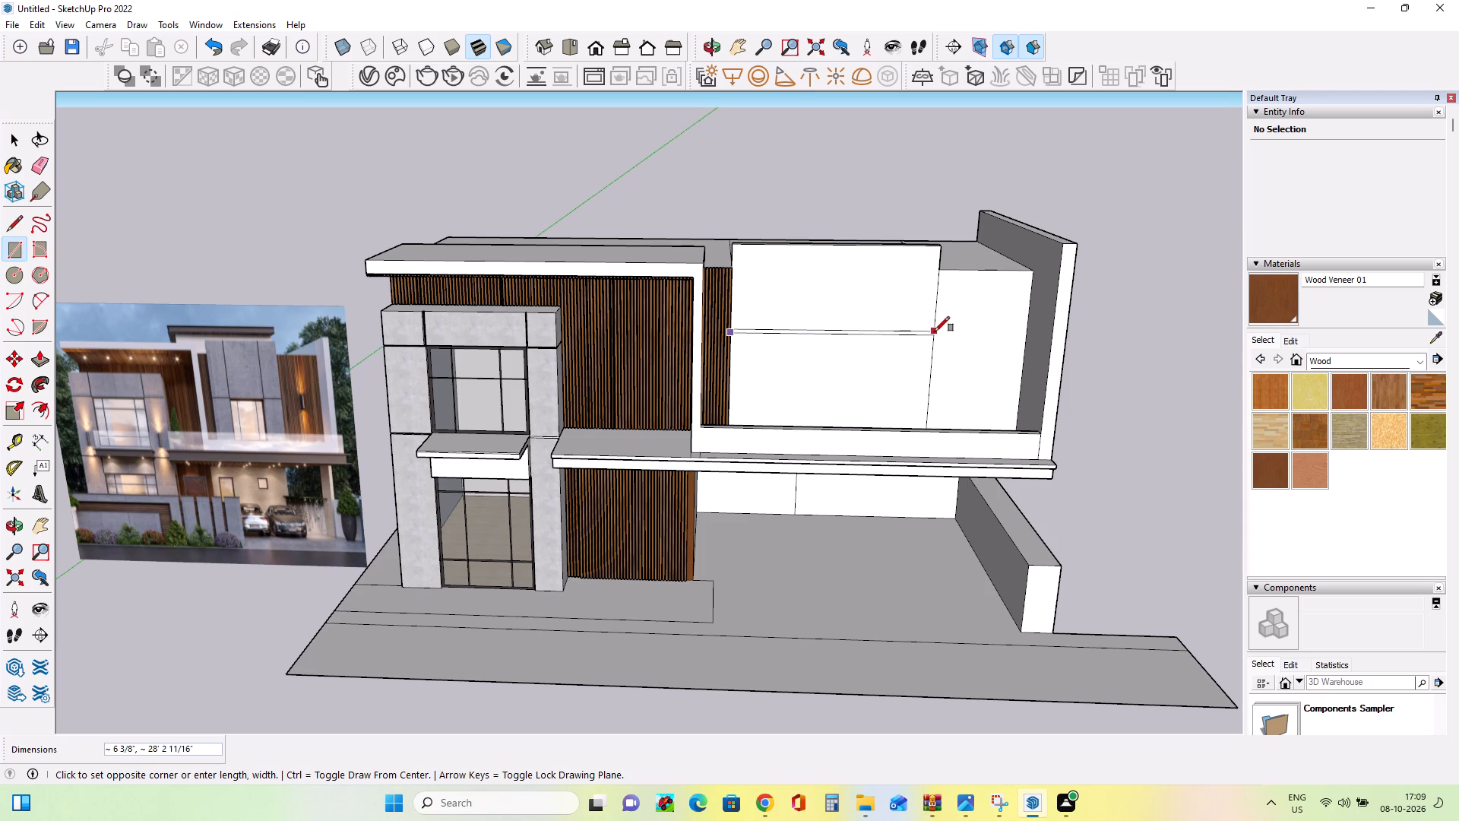
pyautogui.click(935, 331)
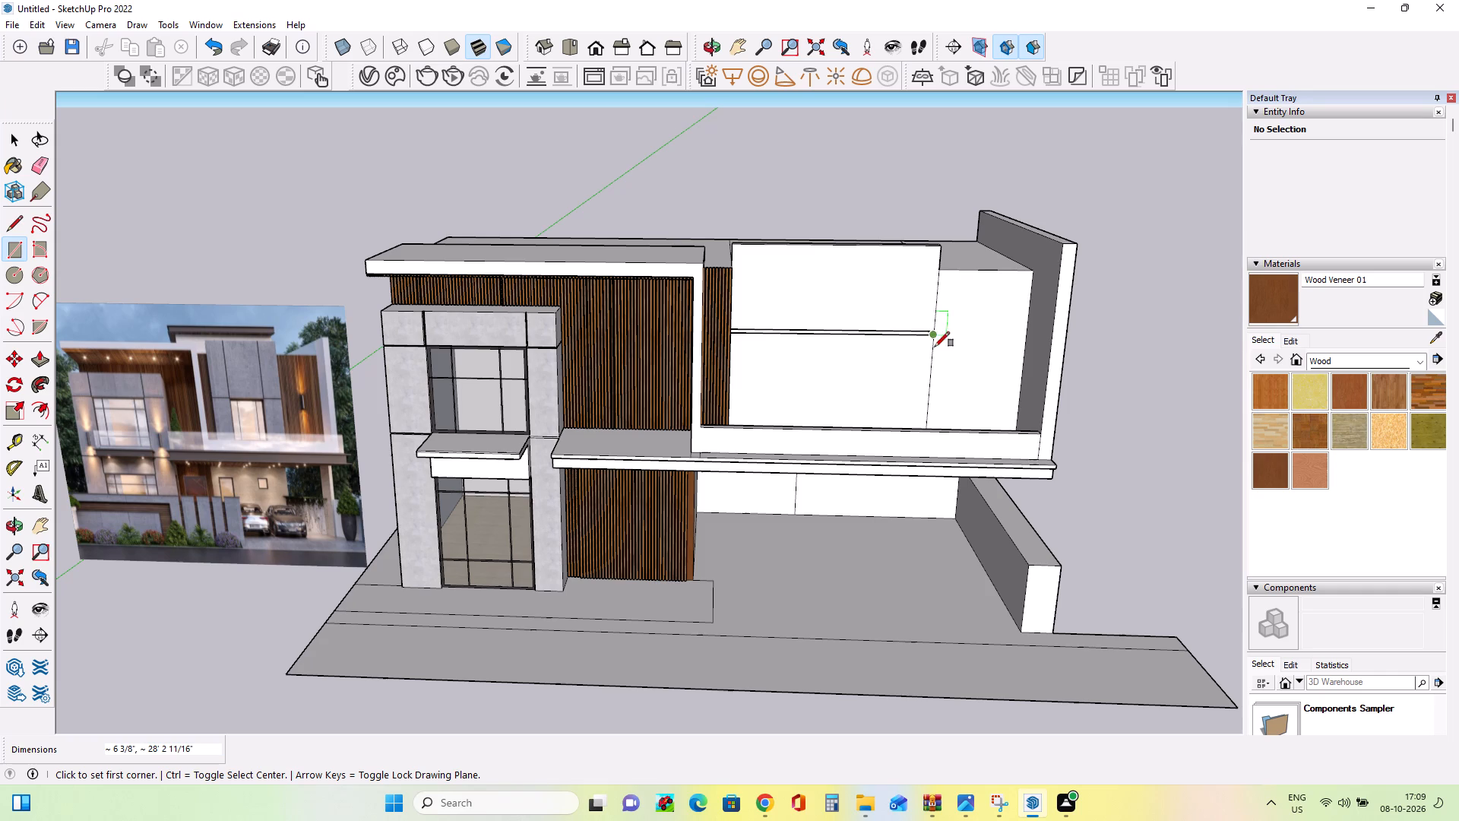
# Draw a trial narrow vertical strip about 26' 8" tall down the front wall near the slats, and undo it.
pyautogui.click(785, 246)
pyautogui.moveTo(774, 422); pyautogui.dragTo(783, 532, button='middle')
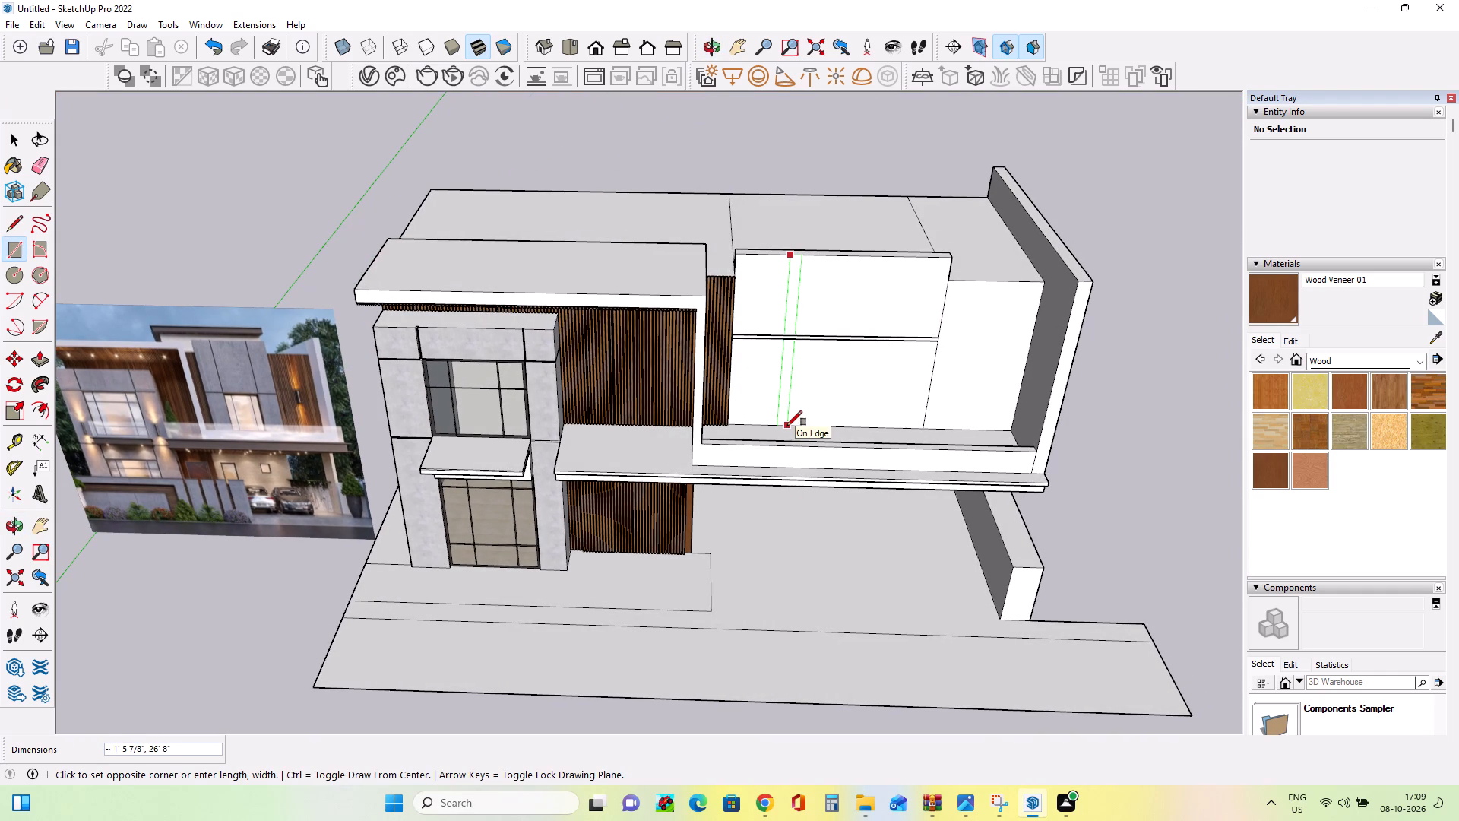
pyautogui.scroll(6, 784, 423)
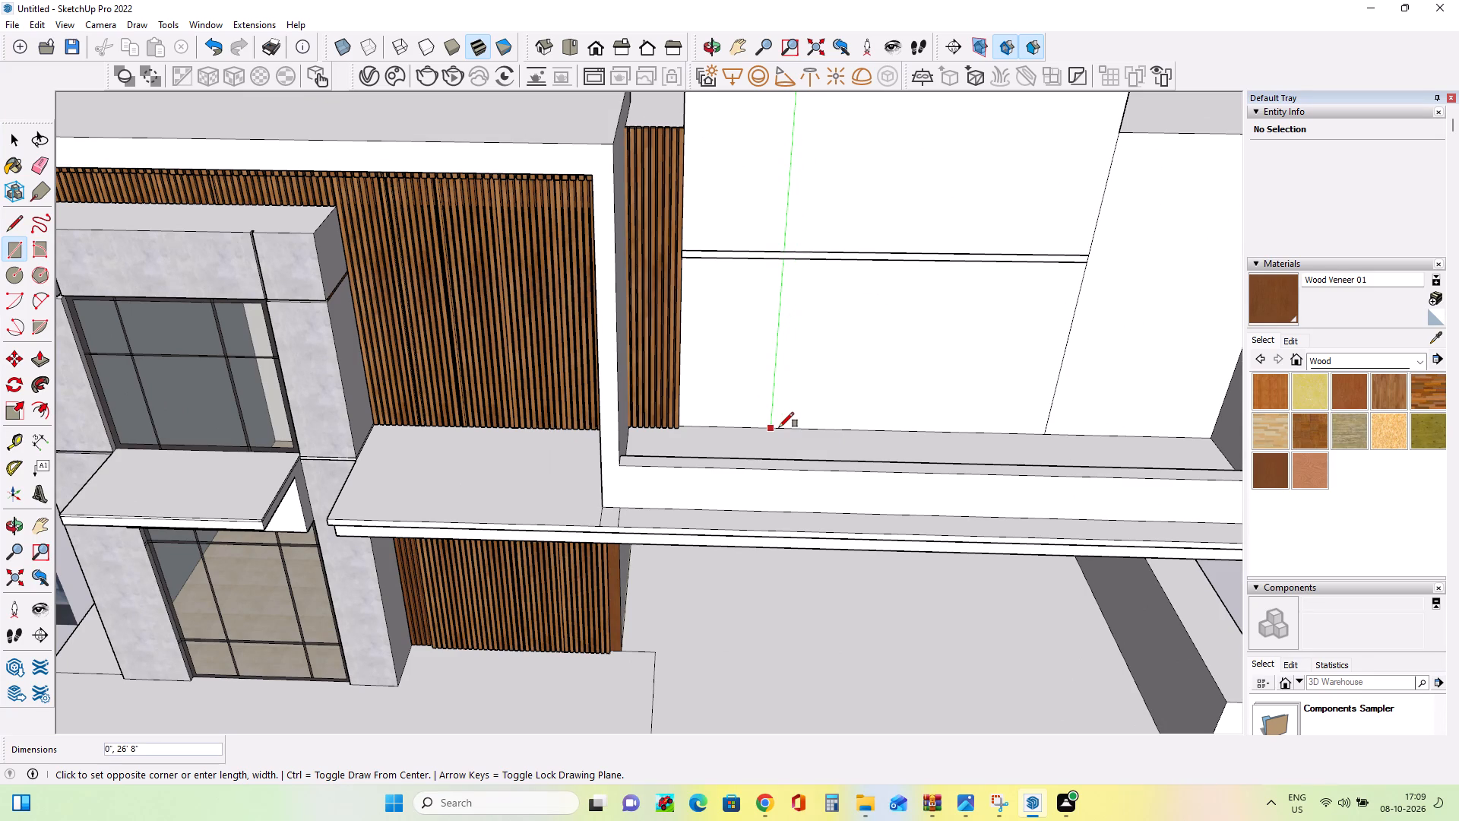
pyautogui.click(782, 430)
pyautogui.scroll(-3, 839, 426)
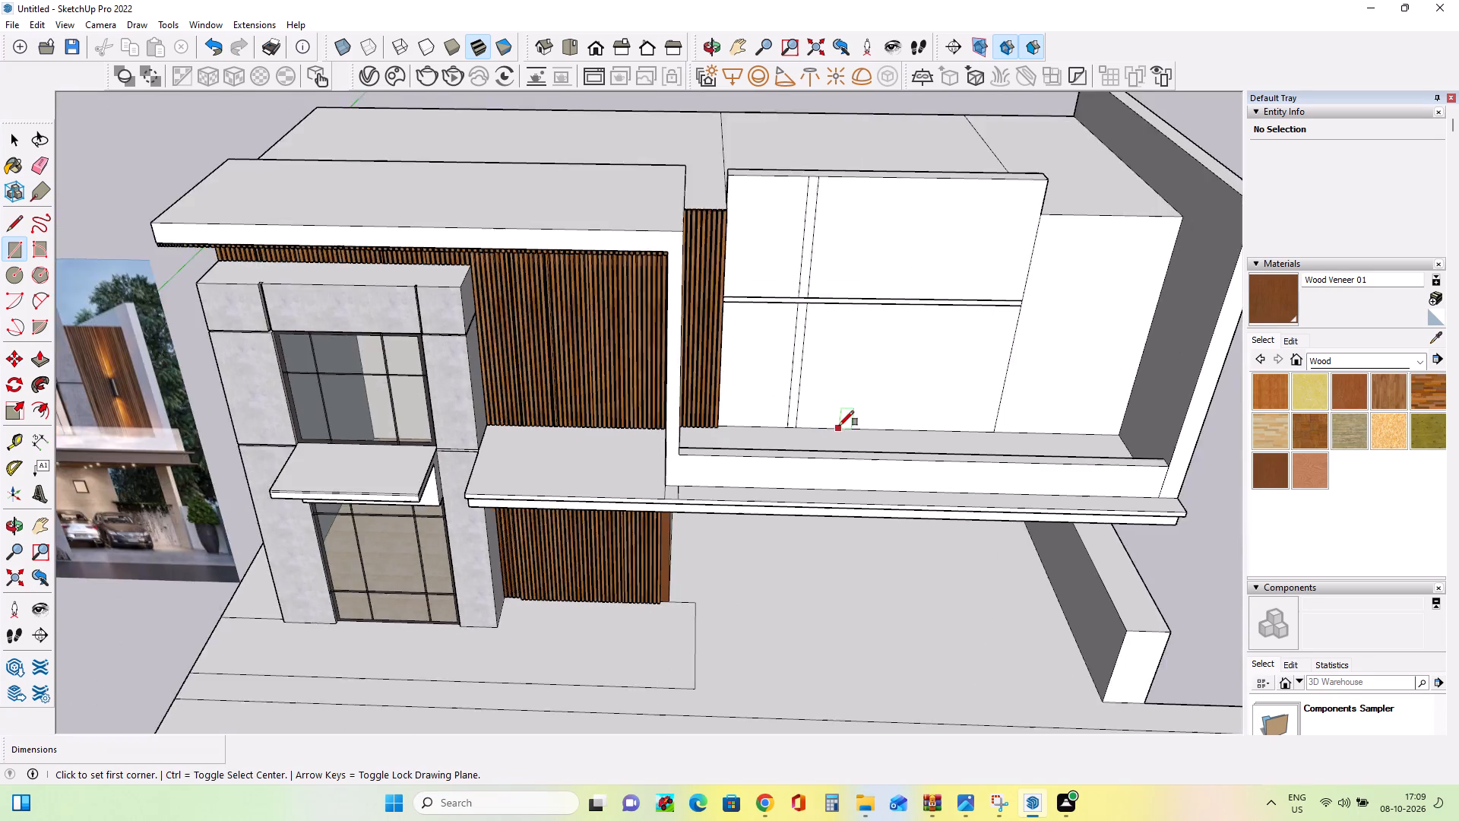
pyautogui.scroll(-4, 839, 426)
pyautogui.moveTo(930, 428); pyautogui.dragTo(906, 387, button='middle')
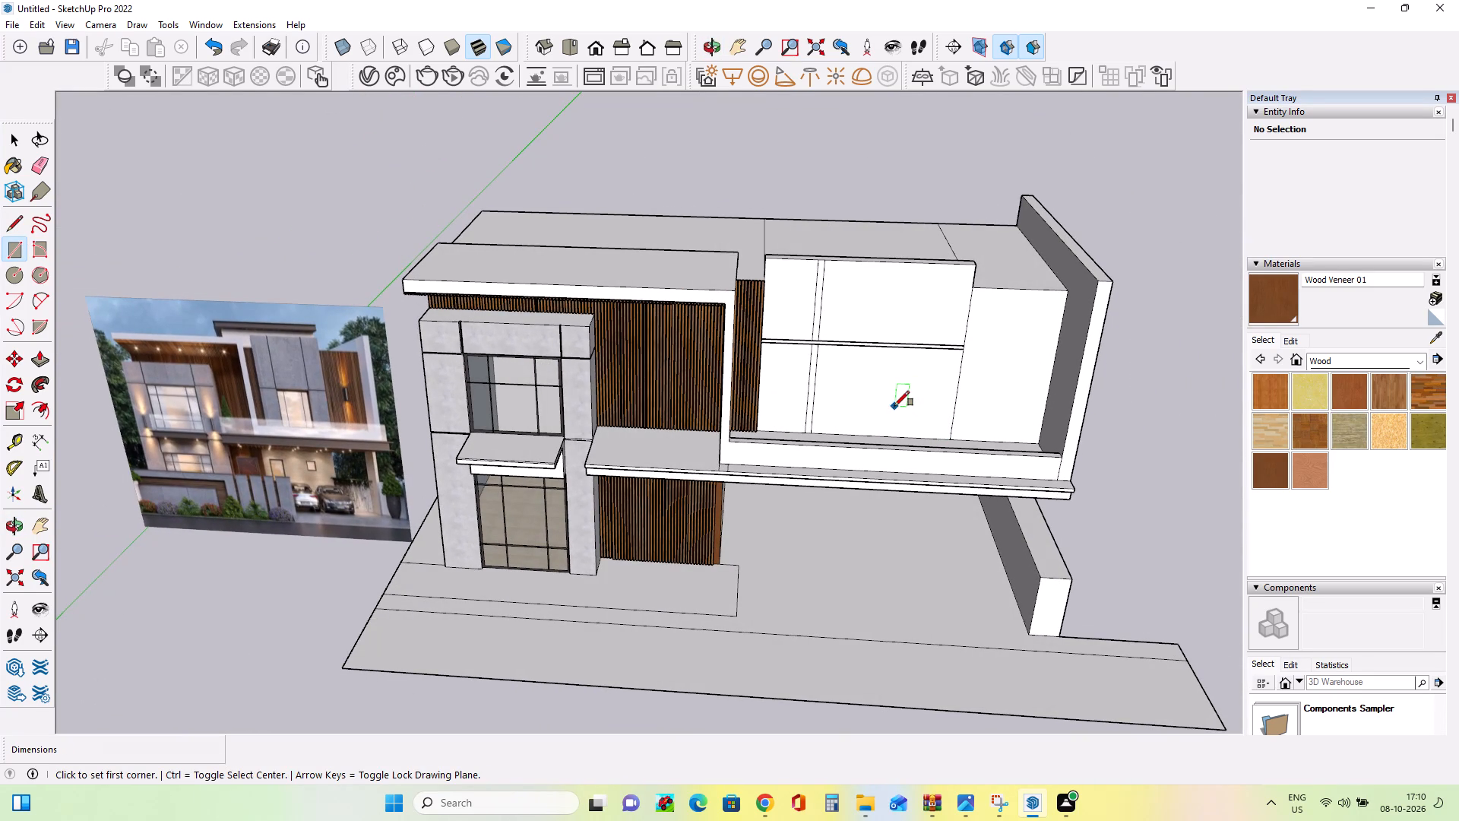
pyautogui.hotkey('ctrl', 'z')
# Draw a narrow vertical strip about 4 1/16" wide and 26' 8" tall down the central front wall, near the slats.
pyautogui.click(810, 255)
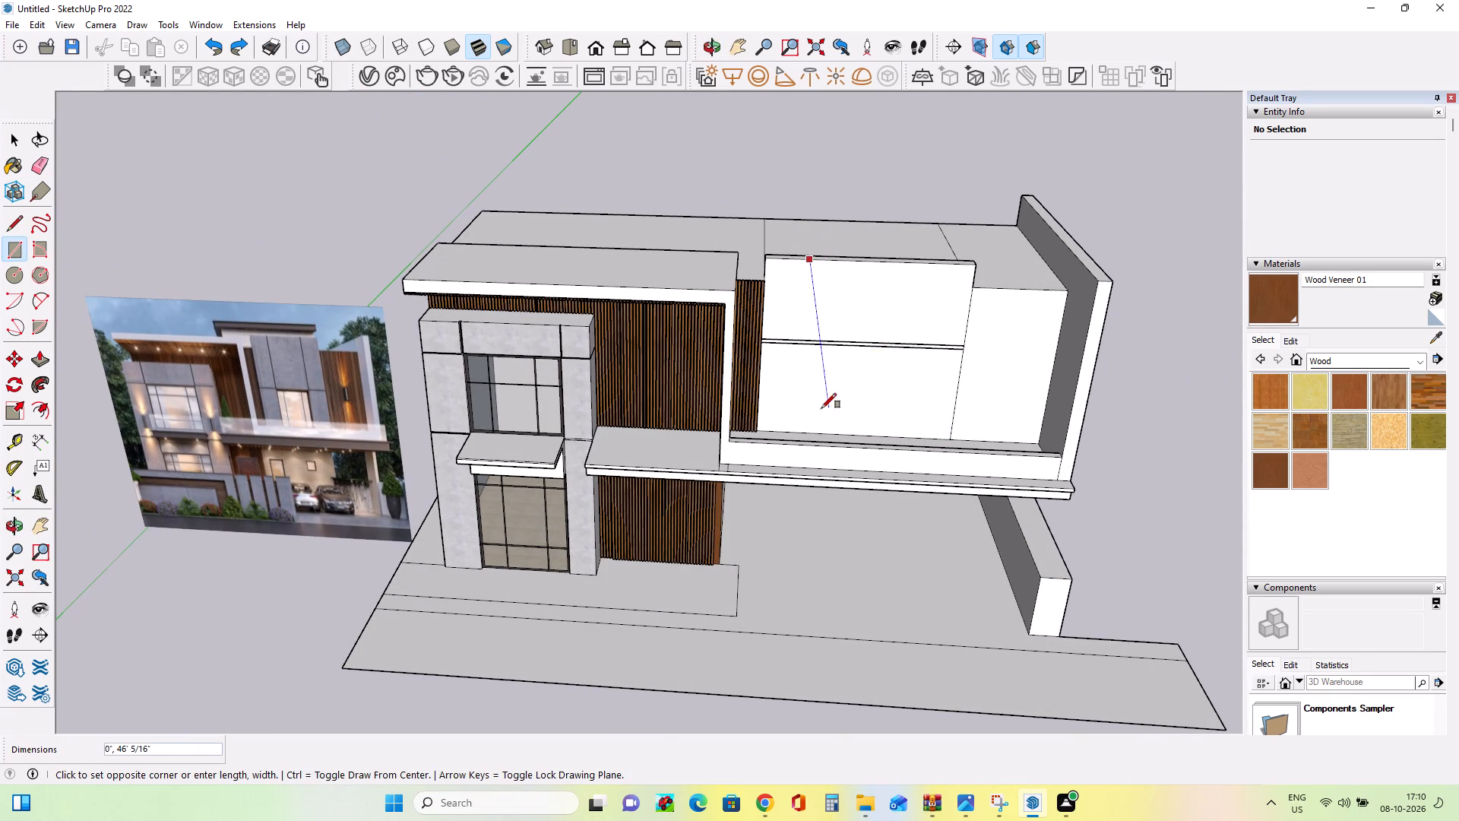
pyautogui.moveTo(819, 410); pyautogui.dragTo(796, 459, button='middle')
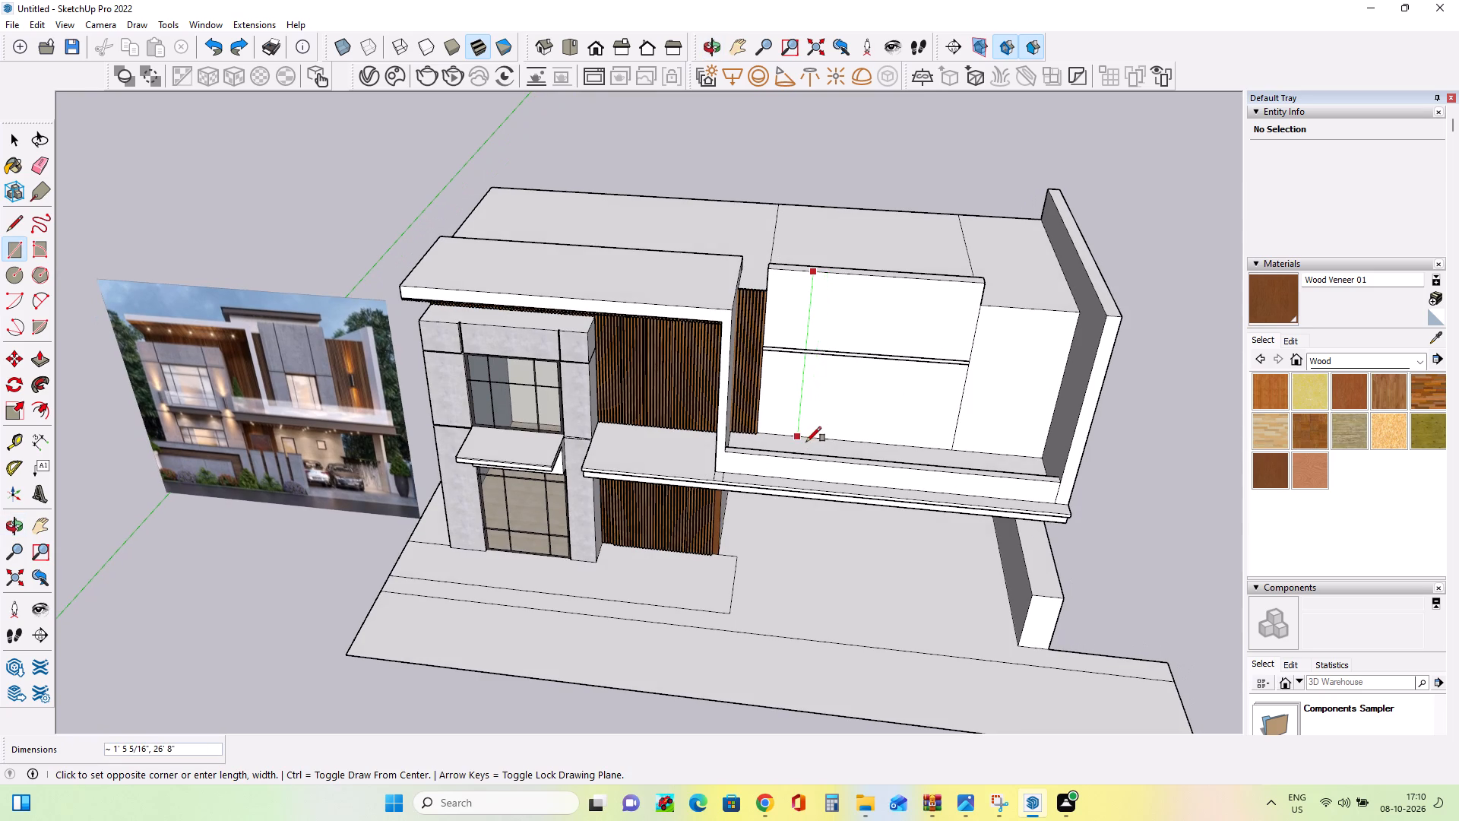
pyautogui.scroll(10, 806, 442)
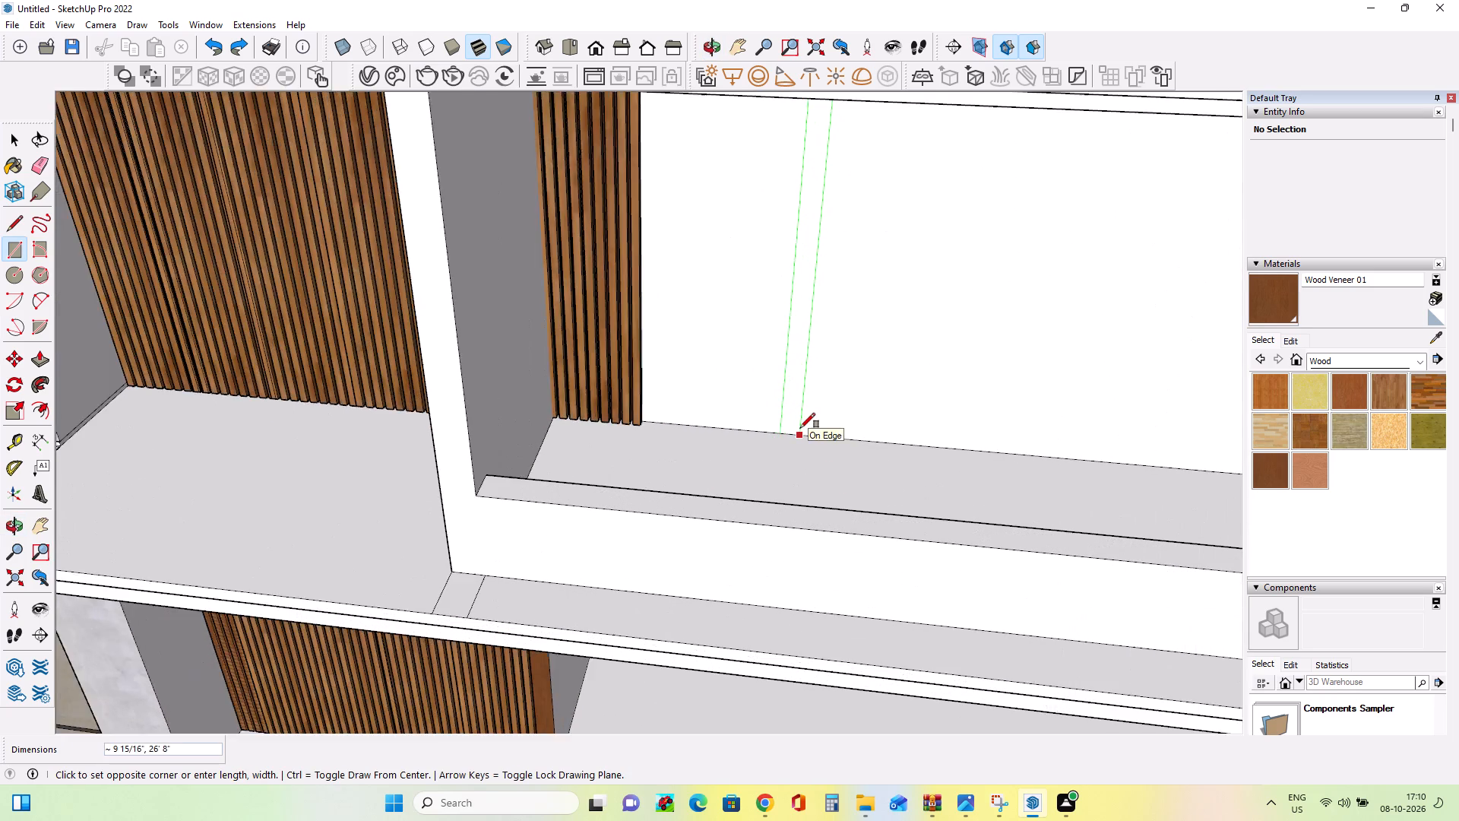
pyautogui.scroll(6, 800, 428)
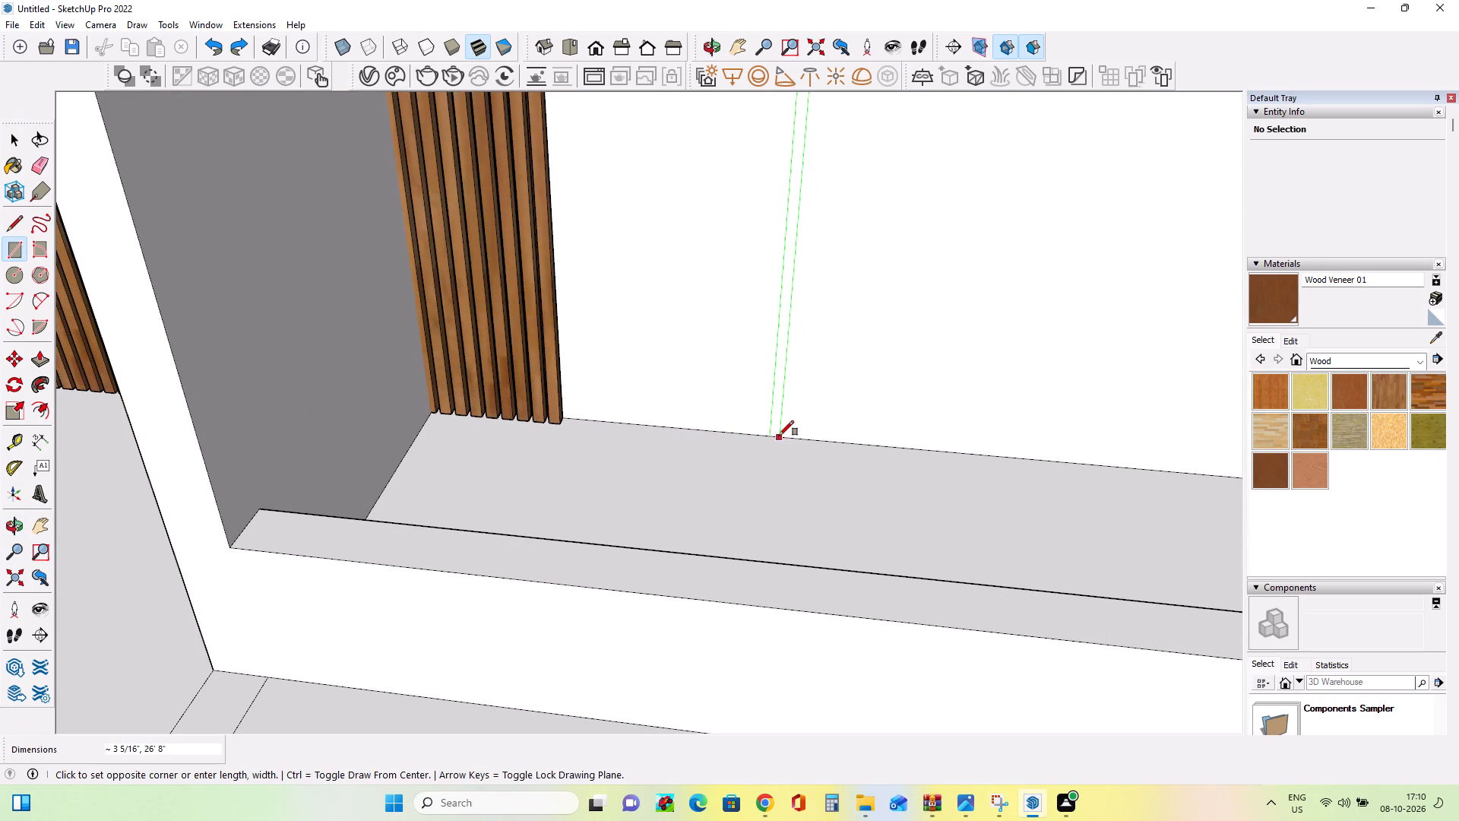
pyautogui.click(782, 436)
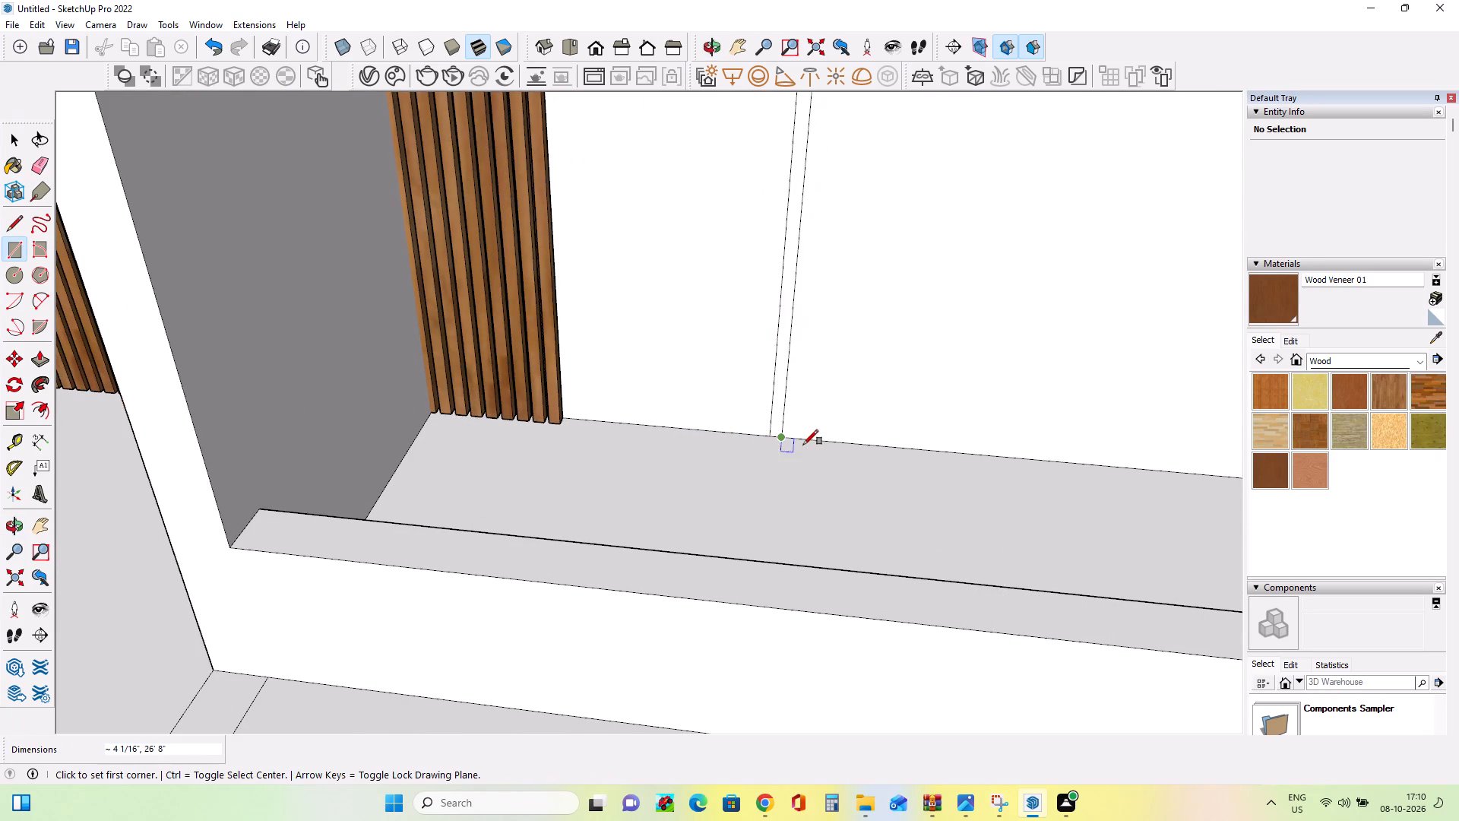
# Draw a second vertical strip about 4 15/16" wide and 26' 8" tall on the central wall, toward the side away from the slats.
pyautogui.scroll(-5, 805, 445)
pyautogui.scroll(1, 806, 445)
pyautogui.scroll(-1, 806, 445)
pyautogui.scroll(1, 806, 445)
pyautogui.scroll(-10, 806, 445)
pyautogui.moveTo(806, 445); pyautogui.dragTo(853, 383, button='middle')
pyautogui.scroll(-4, 1033, 347)
pyautogui.moveTo(1041, 350); pyautogui.dragTo(970, 349, button='middle')
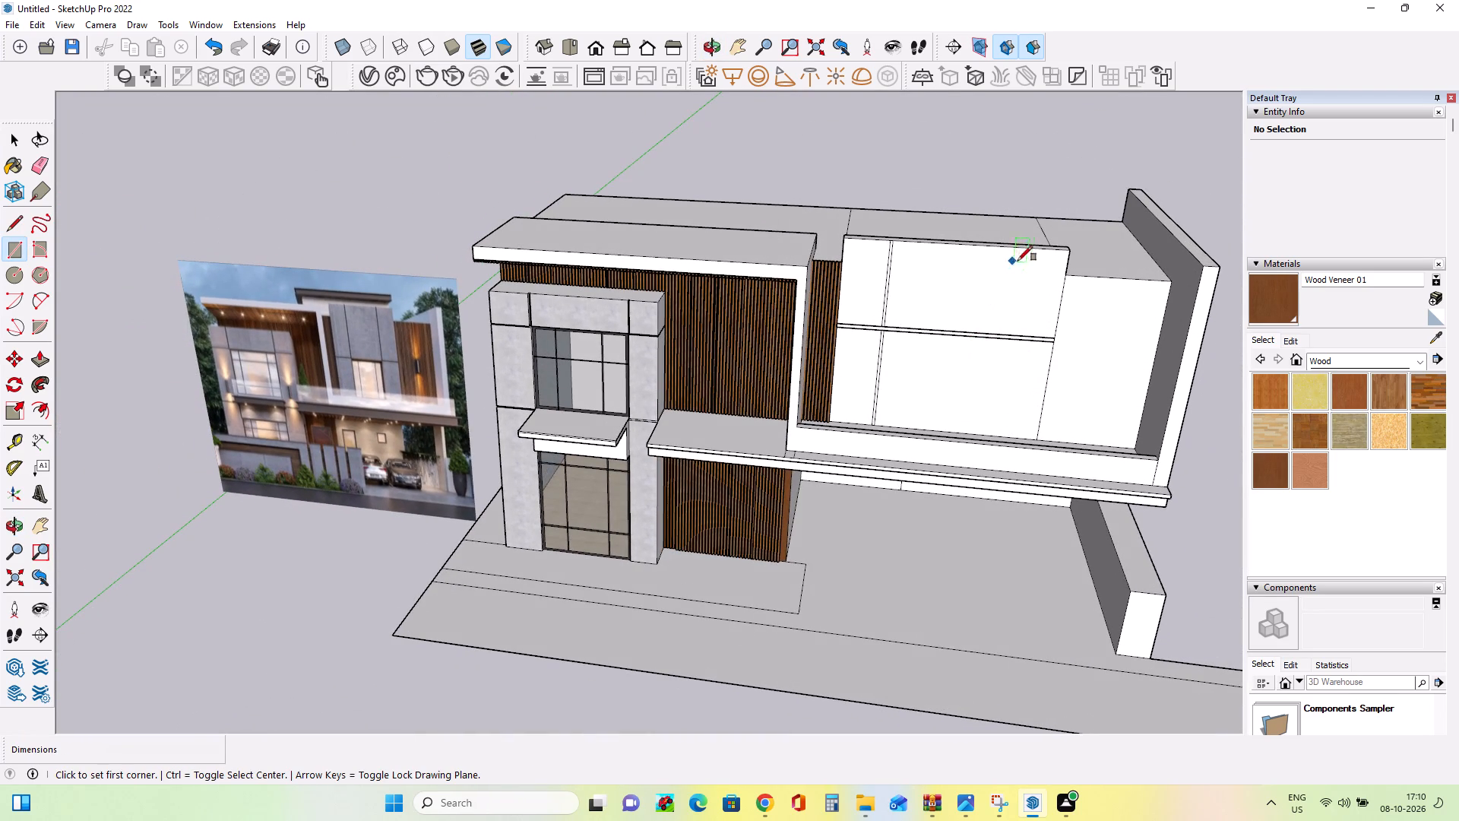
pyautogui.click(1011, 250)
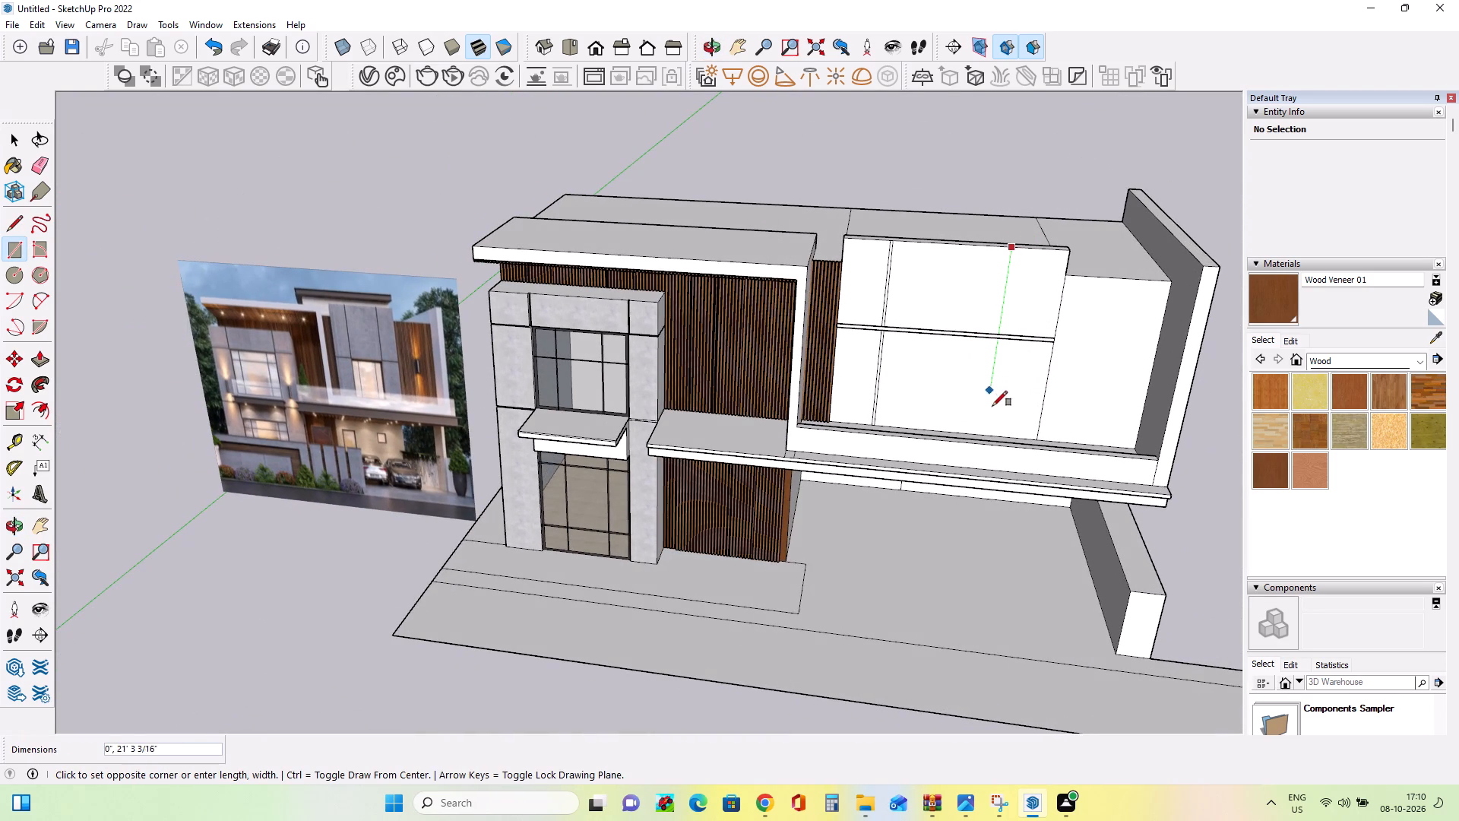
pyautogui.scroll(4, 997, 417)
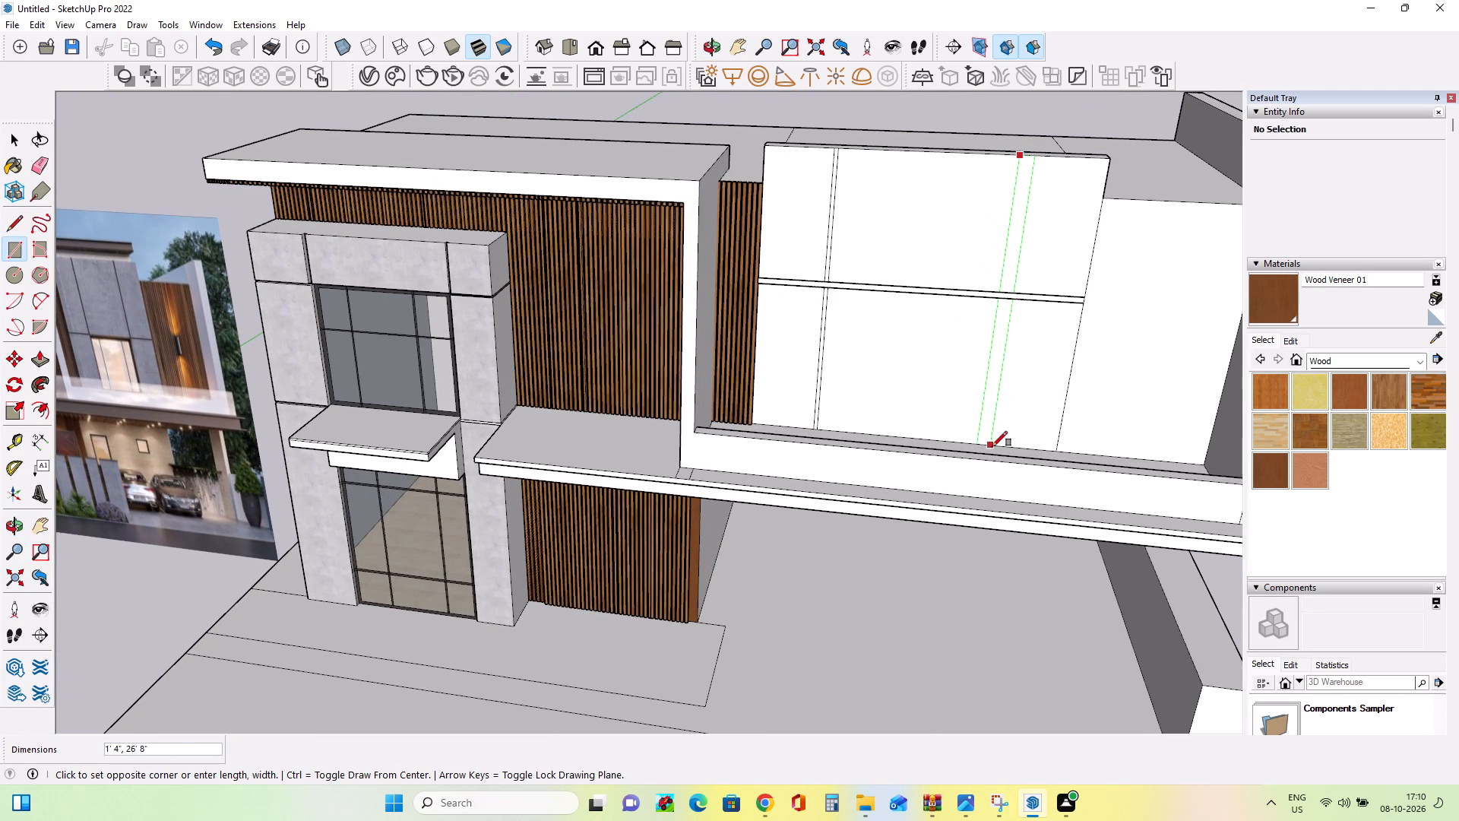
pyautogui.scroll(8, 991, 446)
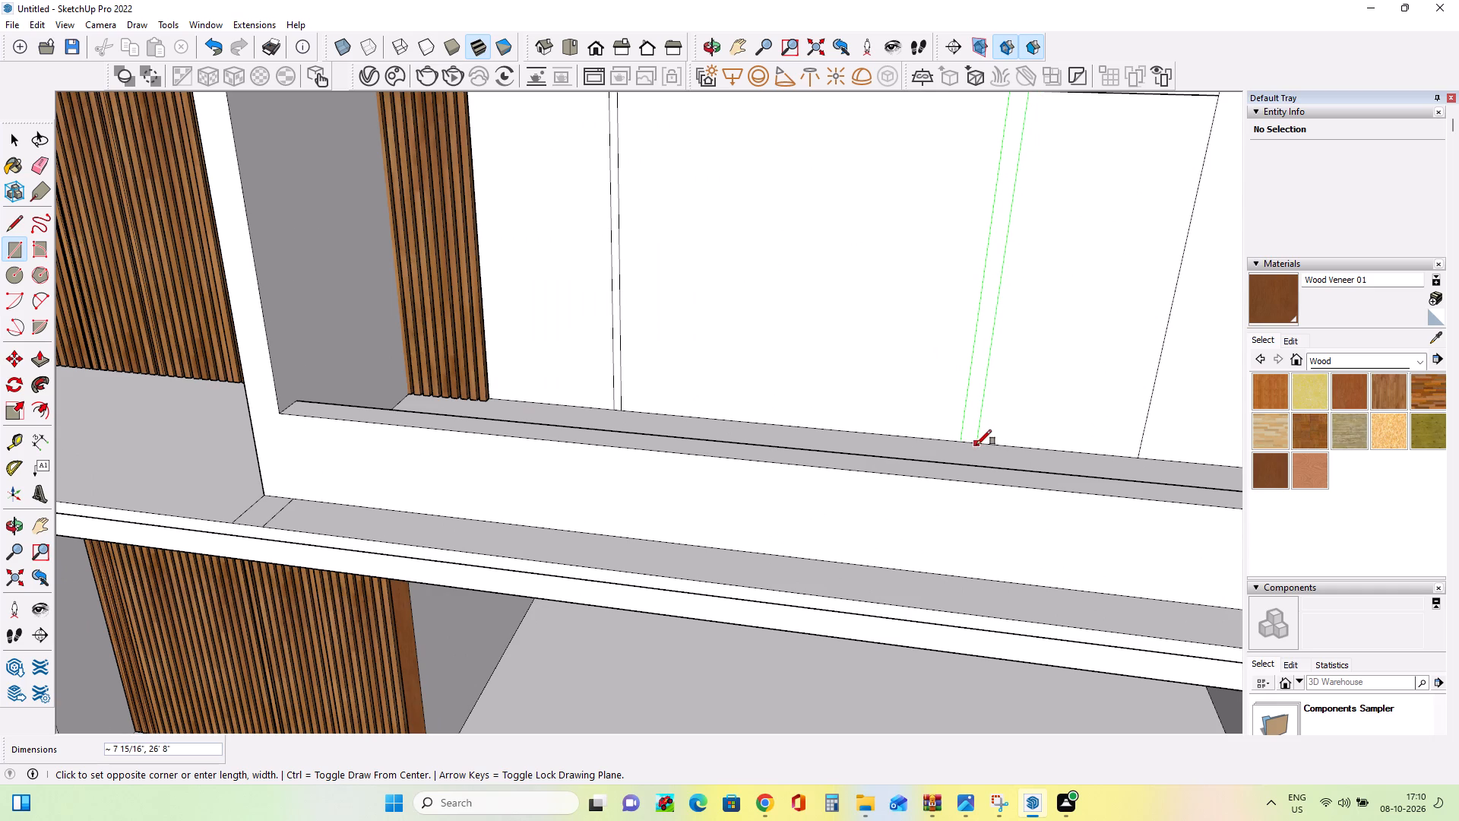
pyautogui.click(970, 443)
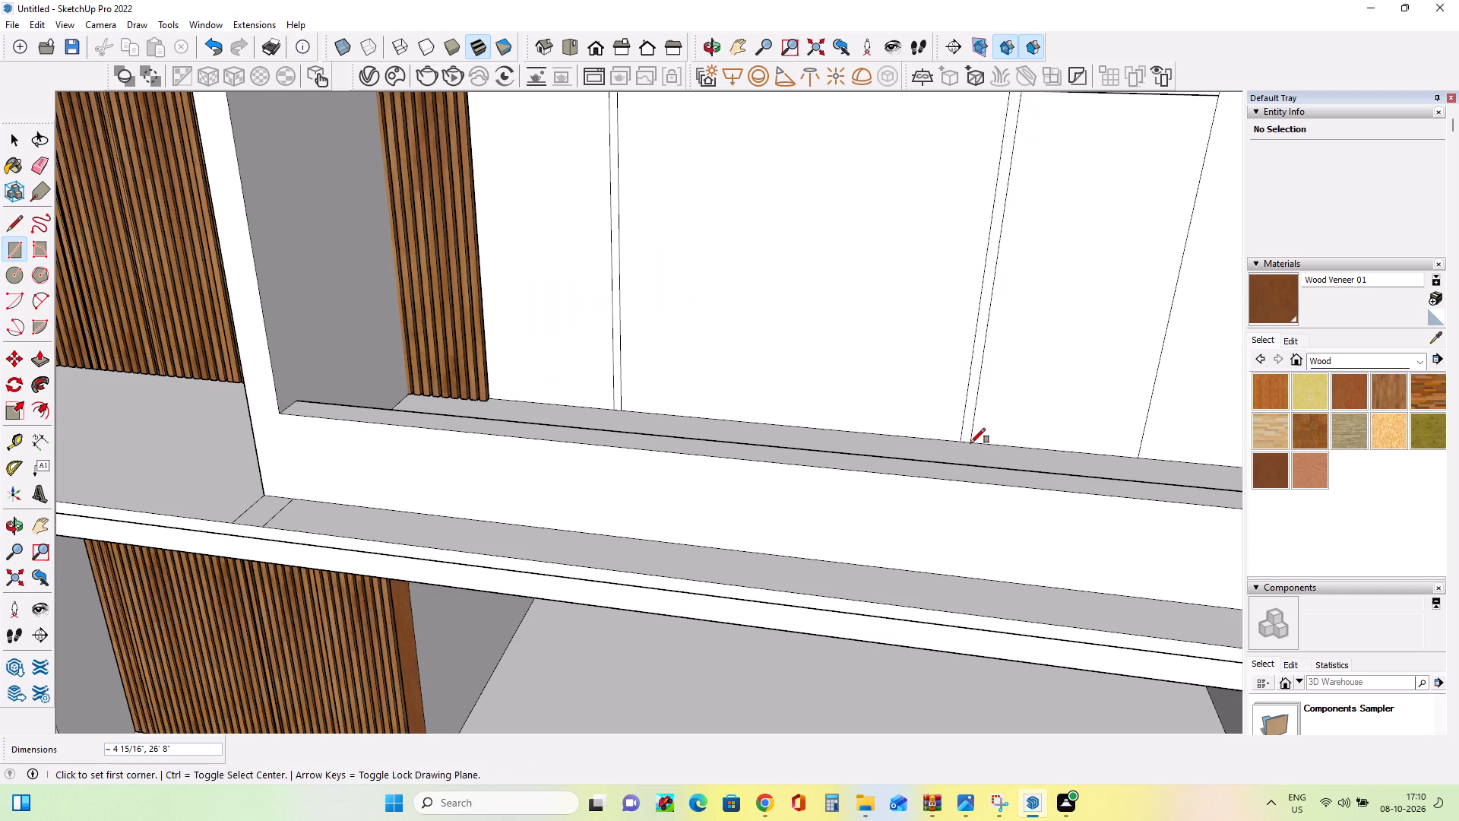
# Push/Pull the top face of the central wall's parapet up about 2' 2 15/16".
pyautogui.scroll(-16, 976, 443)
pyautogui.moveTo(977, 445); pyautogui.dragTo(1015, 377, button='middle')
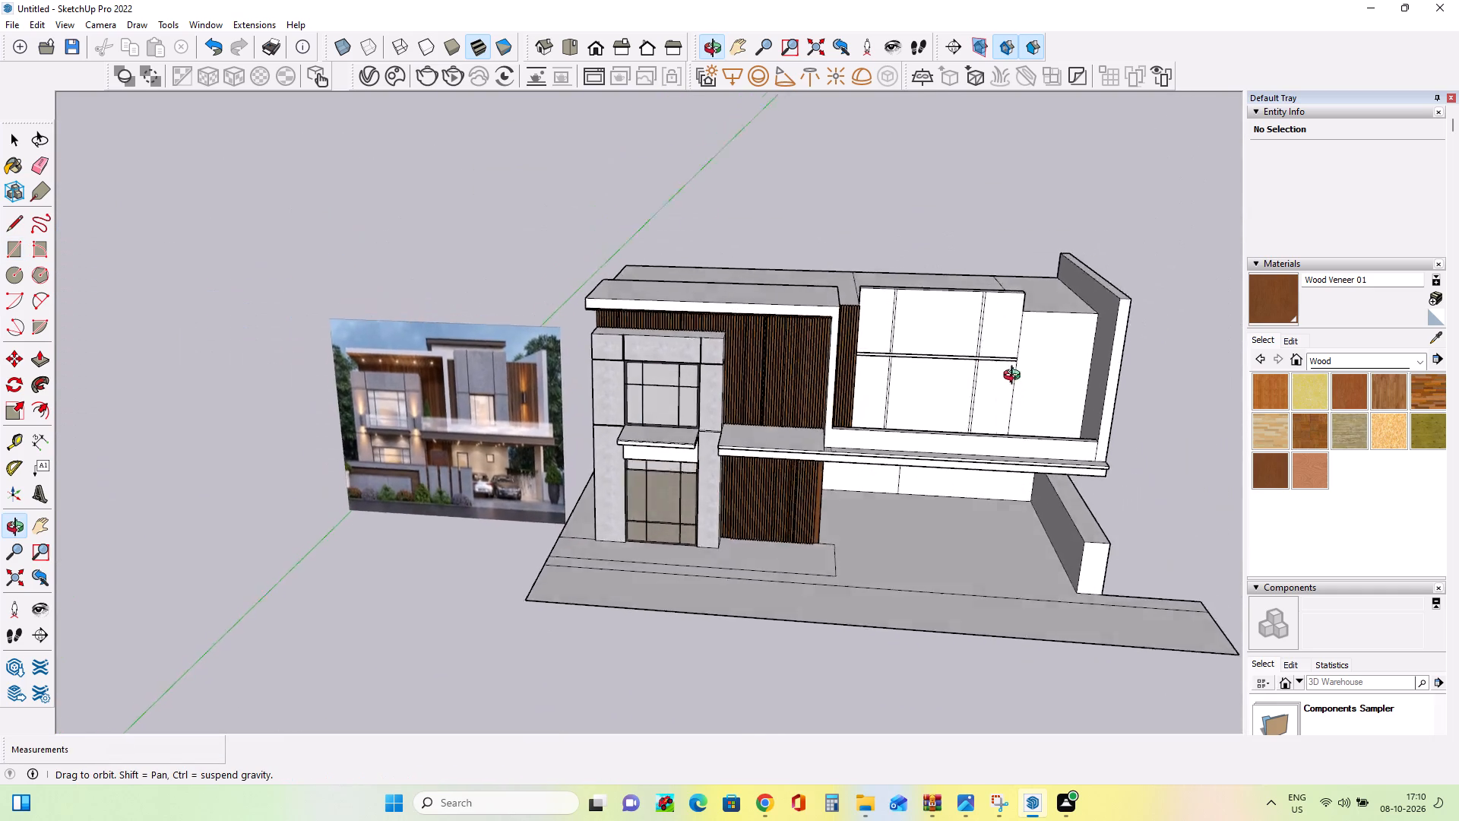
pyautogui.moveTo(1015, 377); pyautogui.dragTo(992, 302, button='middle')
pyautogui.scroll(3, 978, 369)
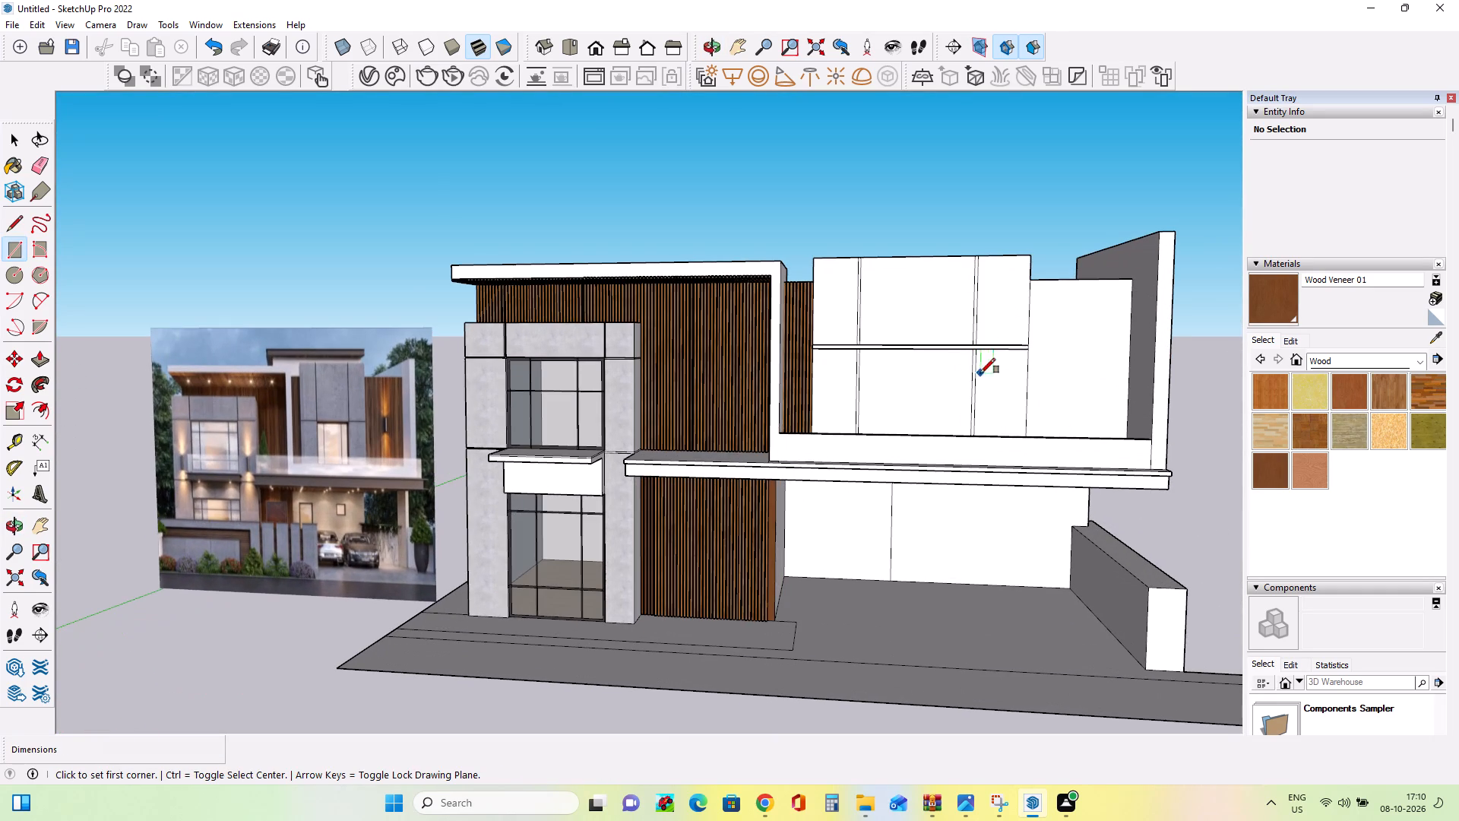
pyautogui.moveTo(1005, 336); pyautogui.dragTo(1052, 502, button='middle')
pyautogui.moveTo(1052, 503); pyautogui.dragTo(1068, 537, button='middle')
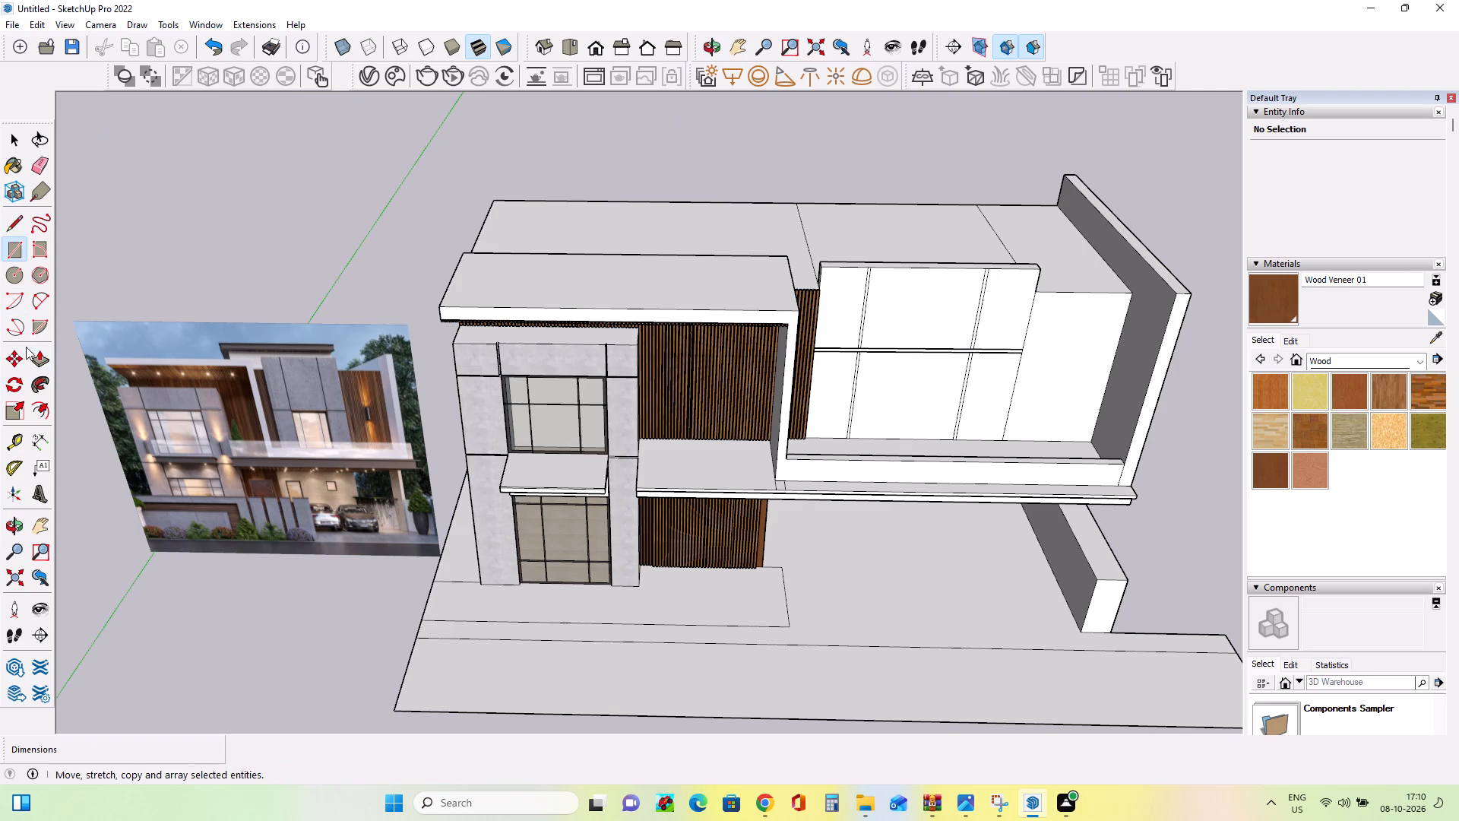
pyautogui.click(36, 359)
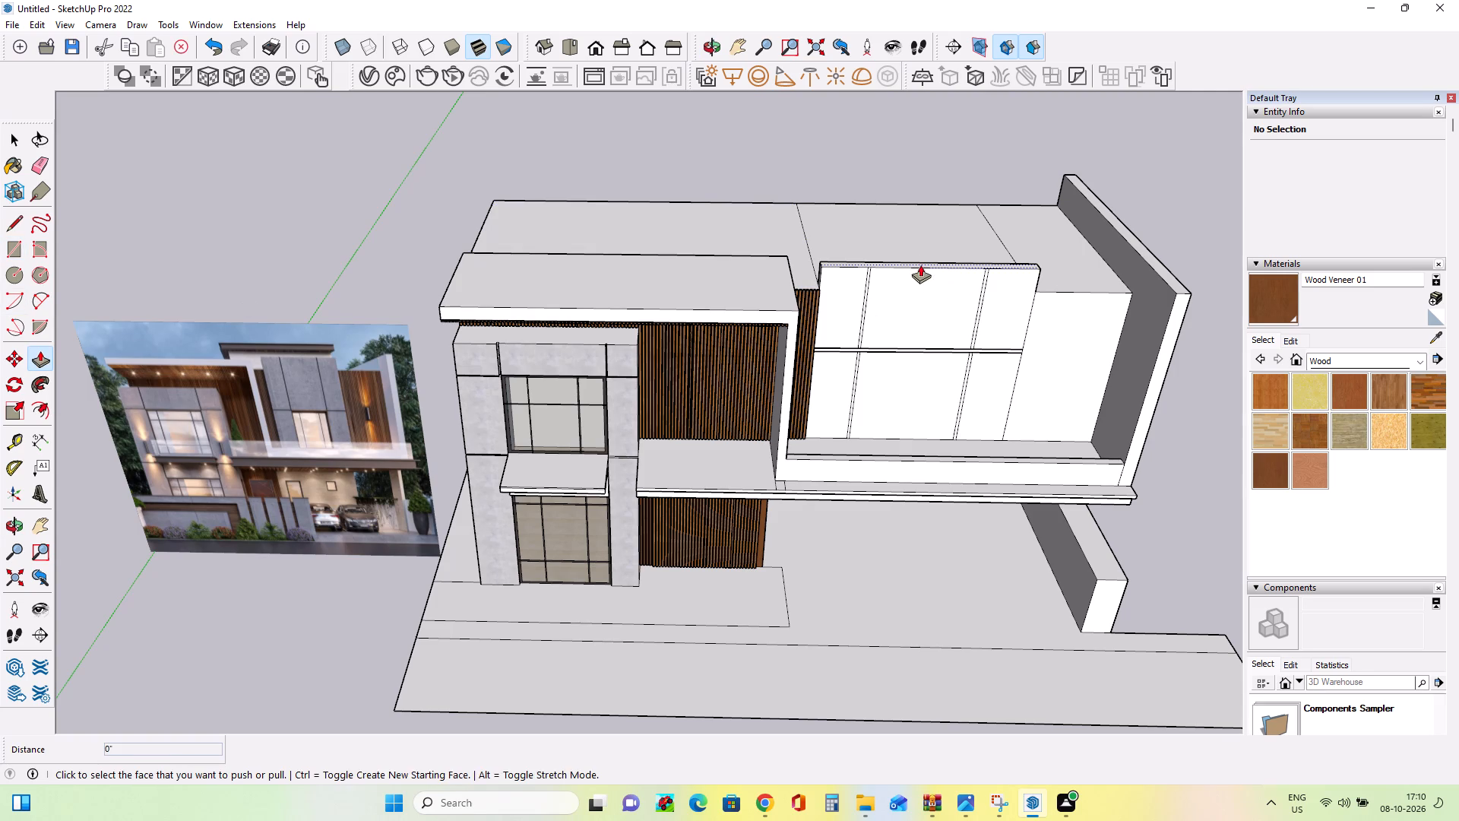
pyautogui.click(920, 265)
pyautogui.click(923, 249)
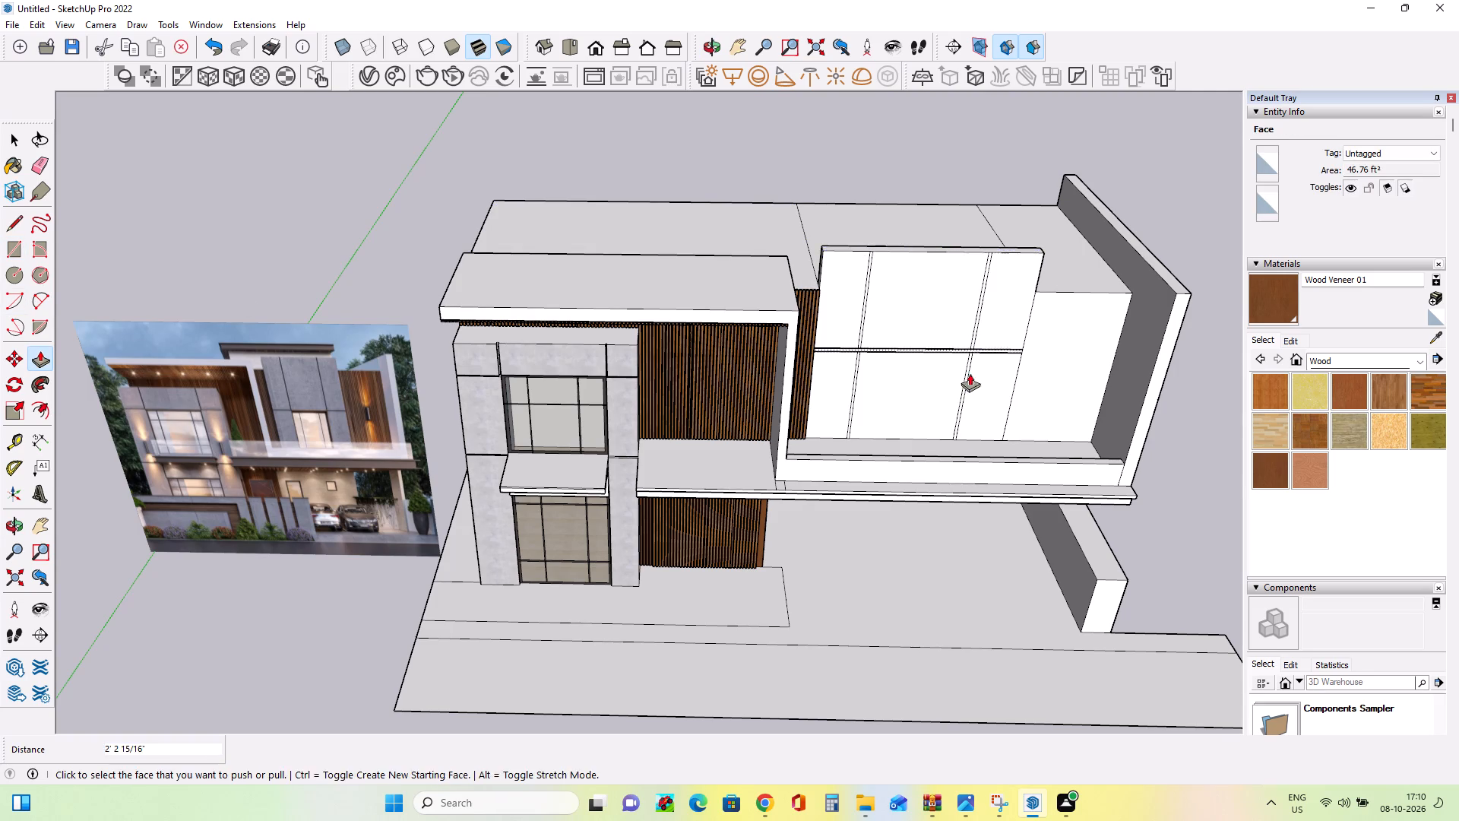
# Choose the Polished Concrete New material from the Asphalt and Concrete collection for painting.
pyautogui.moveTo(990, 376); pyautogui.dragTo(861, 250, button='middle')
pyautogui.moveTo(943, 424); pyautogui.dragTo(1003, 416, button='middle')
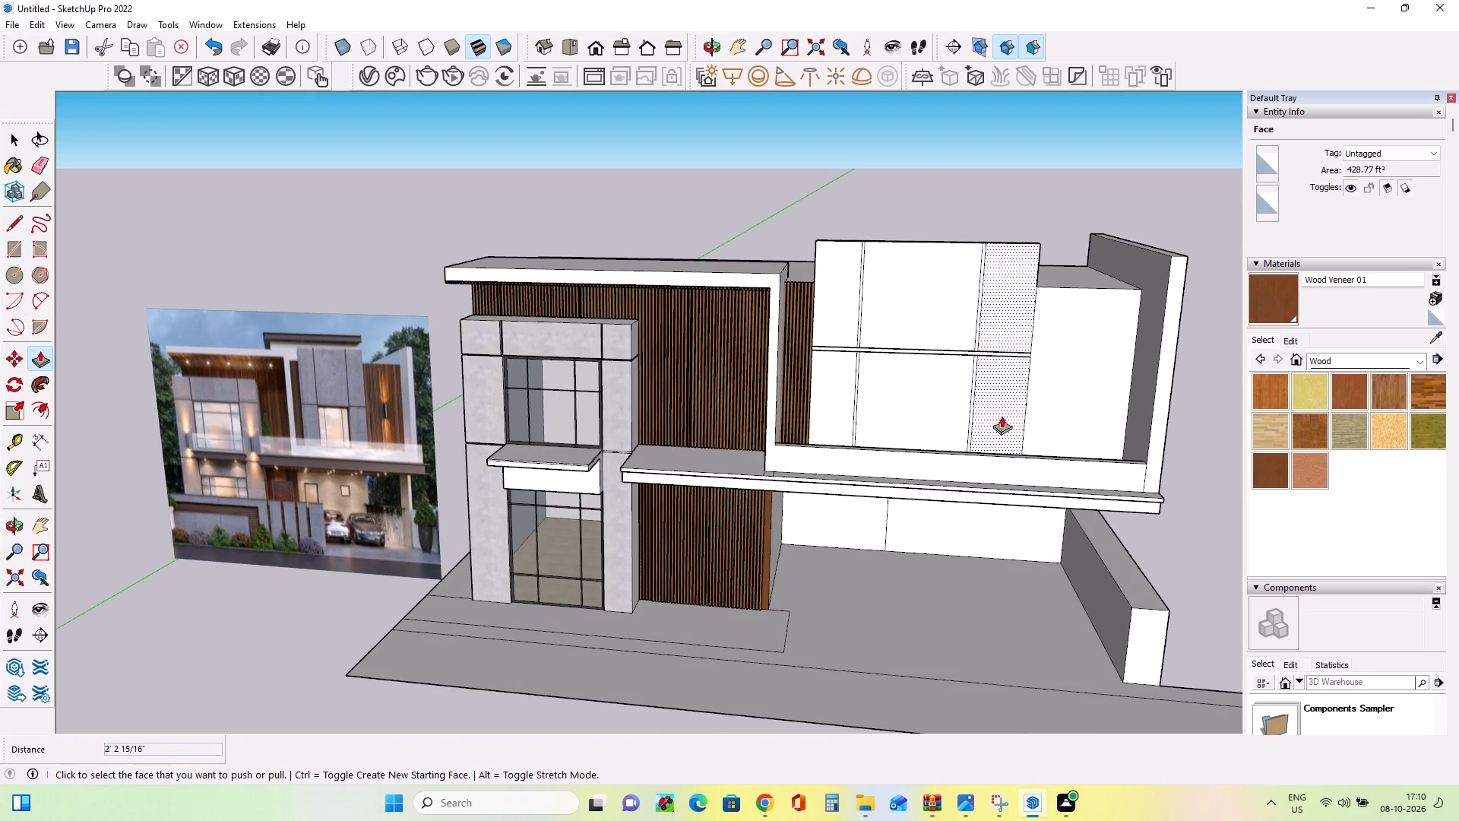
pyautogui.moveTo(930, 417); pyautogui.dragTo(990, 453, button='middle')
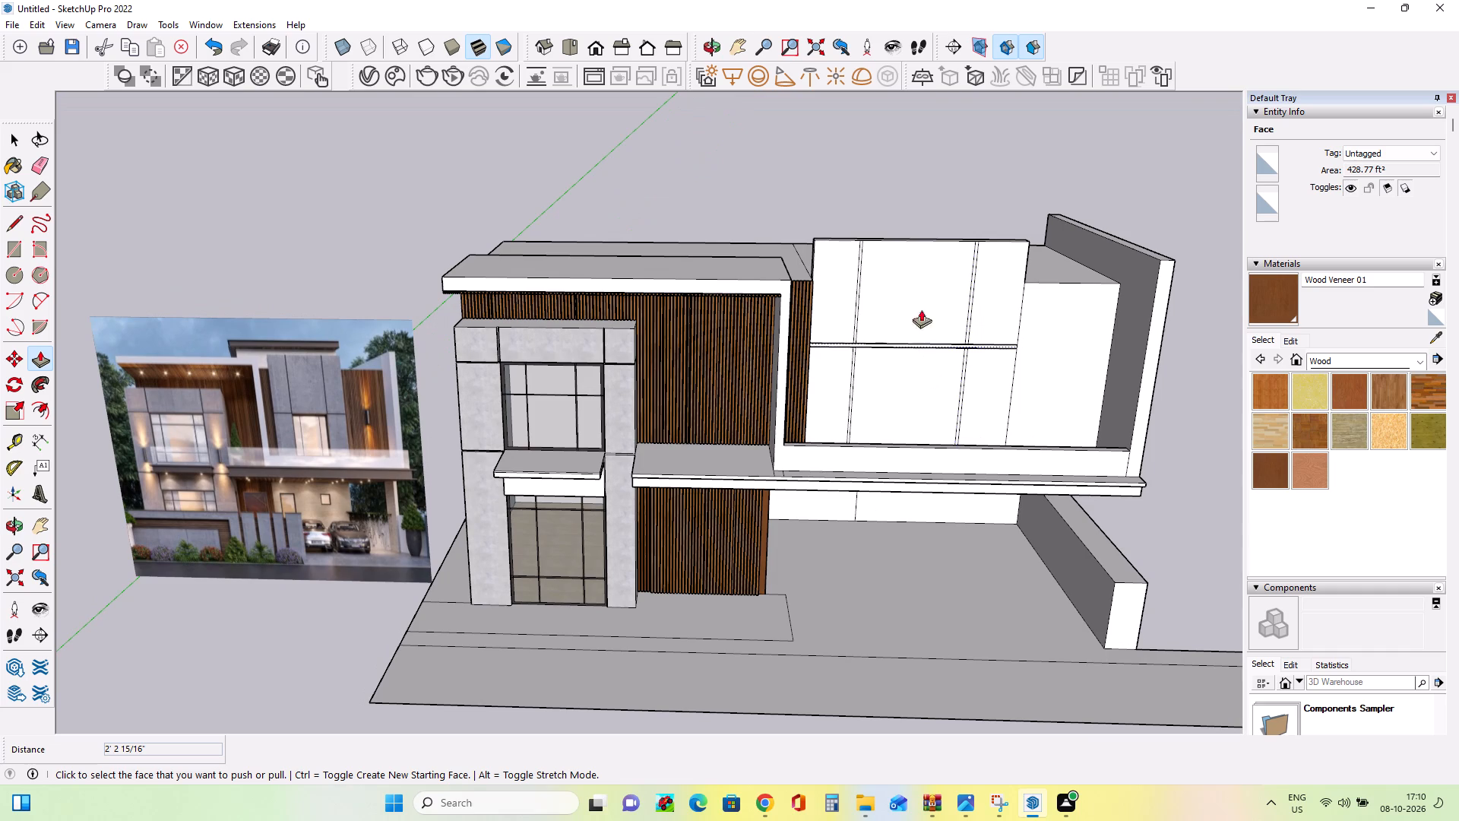
pyautogui.click(1359, 361)
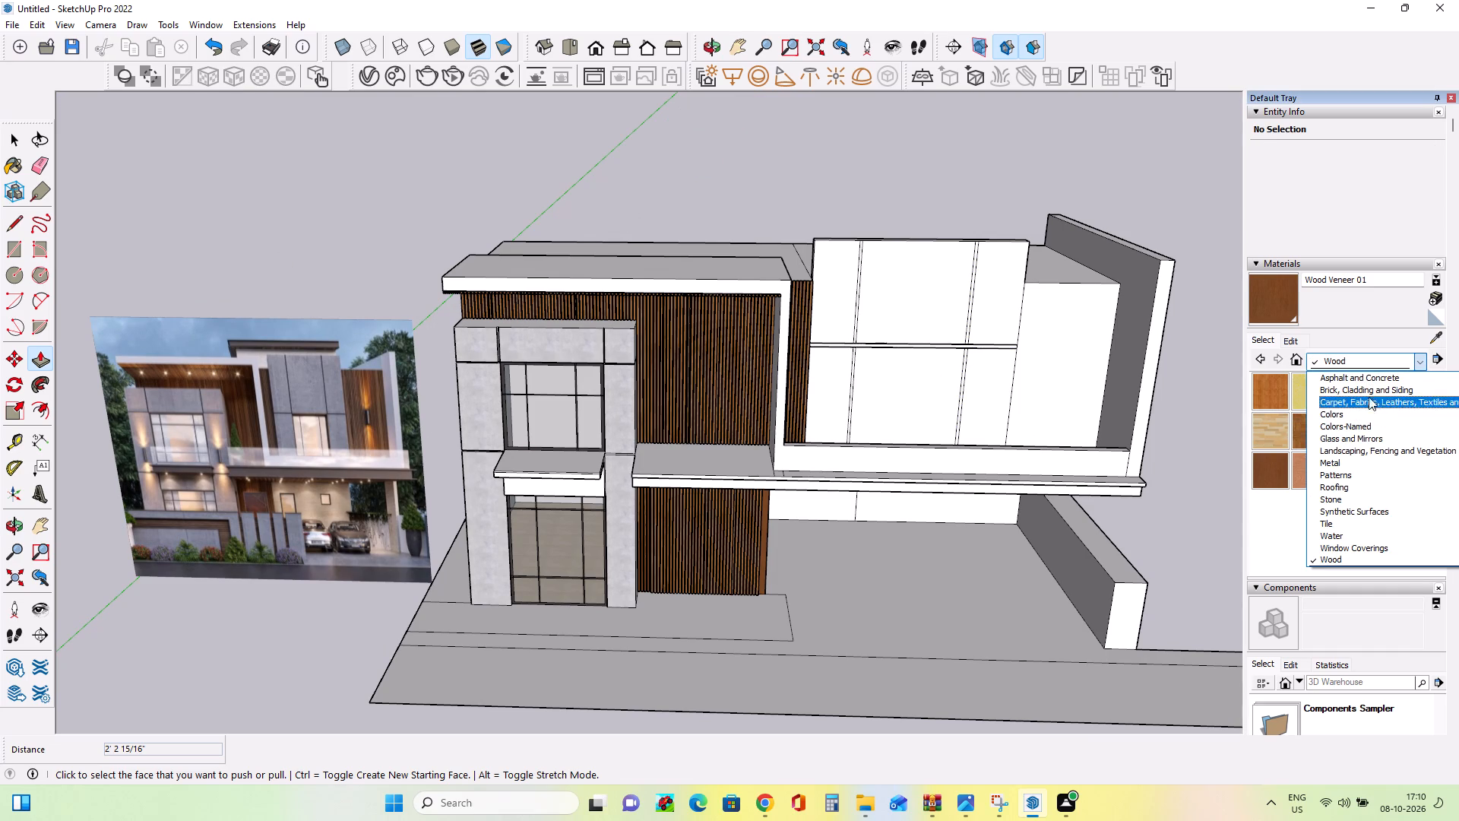
pyautogui.click(1362, 376)
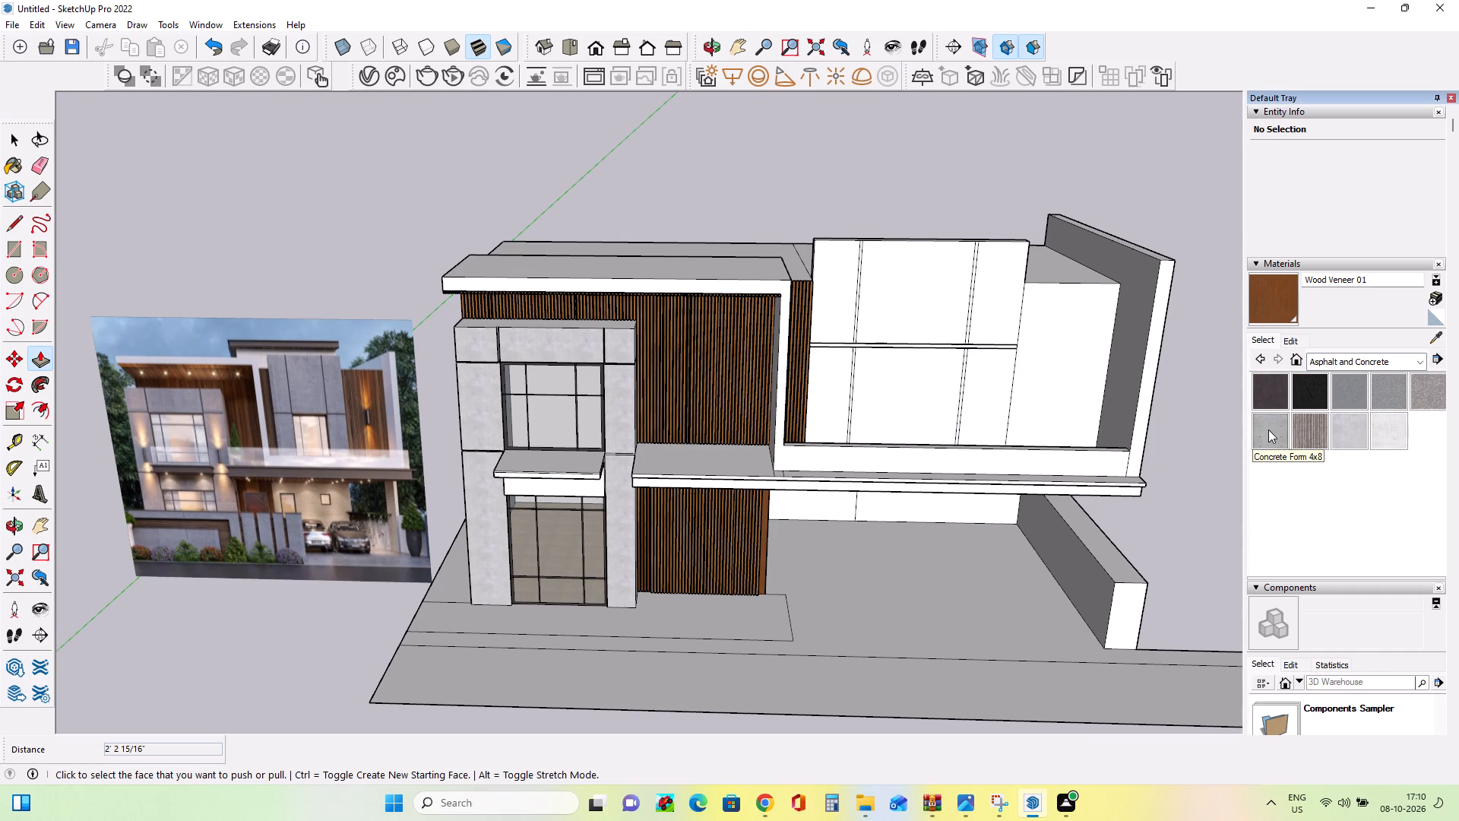
pyautogui.click(1339, 435)
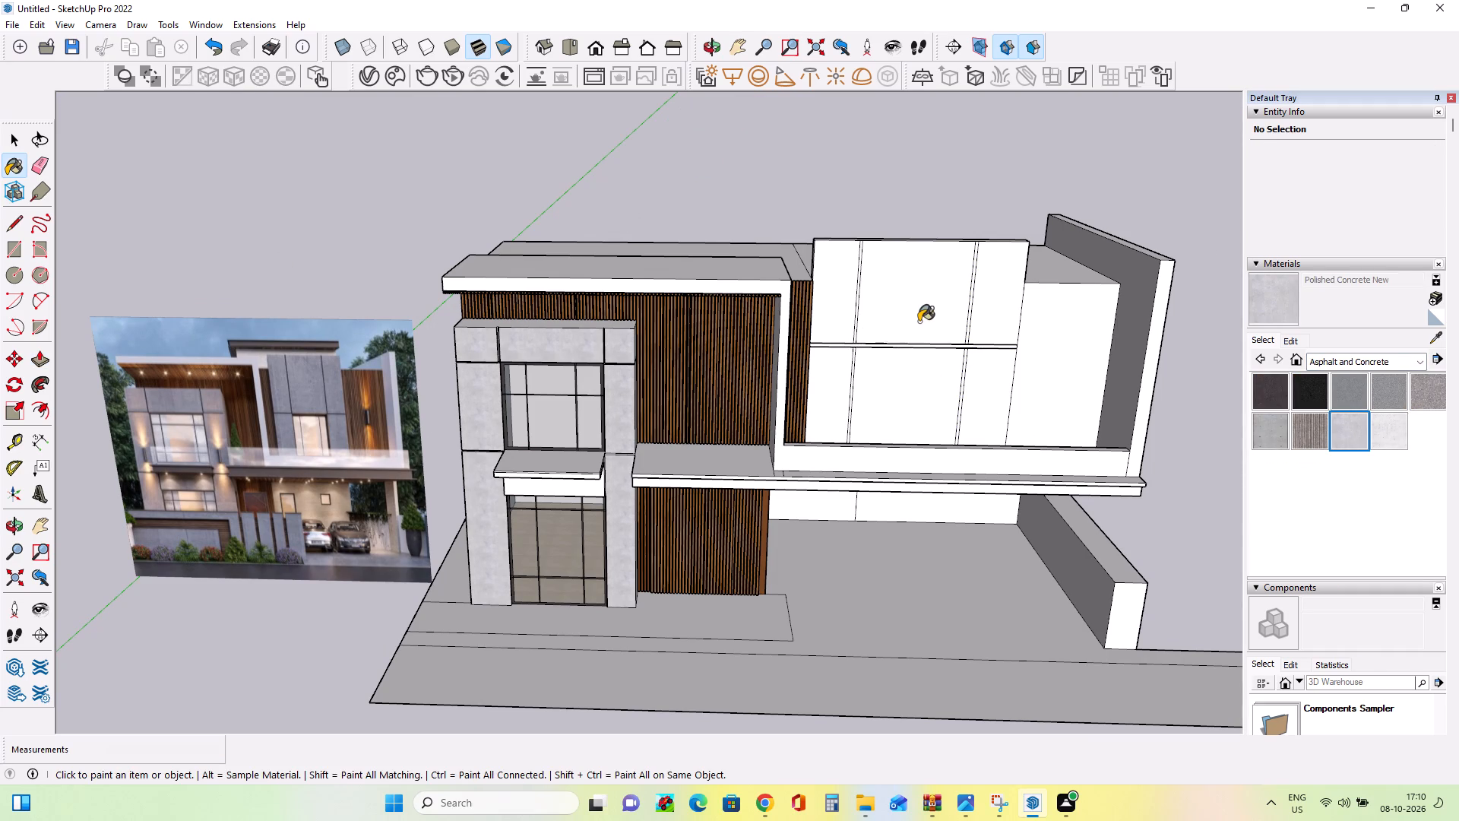
# Examine the reference image's upper central wall, checking its panel divisions and the window opening below them.
pyautogui.scroll(3, 935, 309)
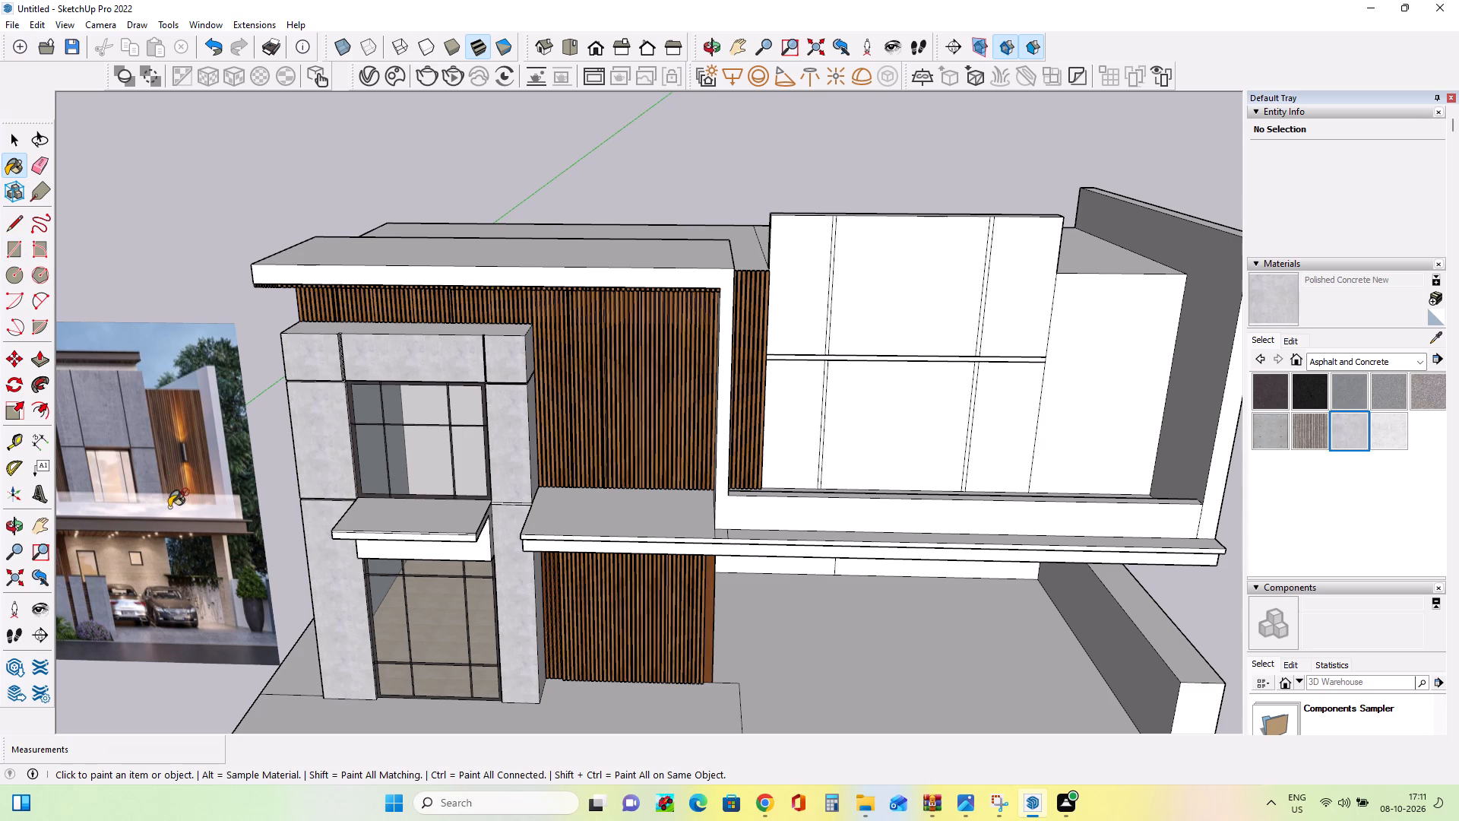
pyautogui.scroll(10, 125, 489)
pyautogui.scroll(1, 563, 495)
pyautogui.scroll(5, 0, 476)
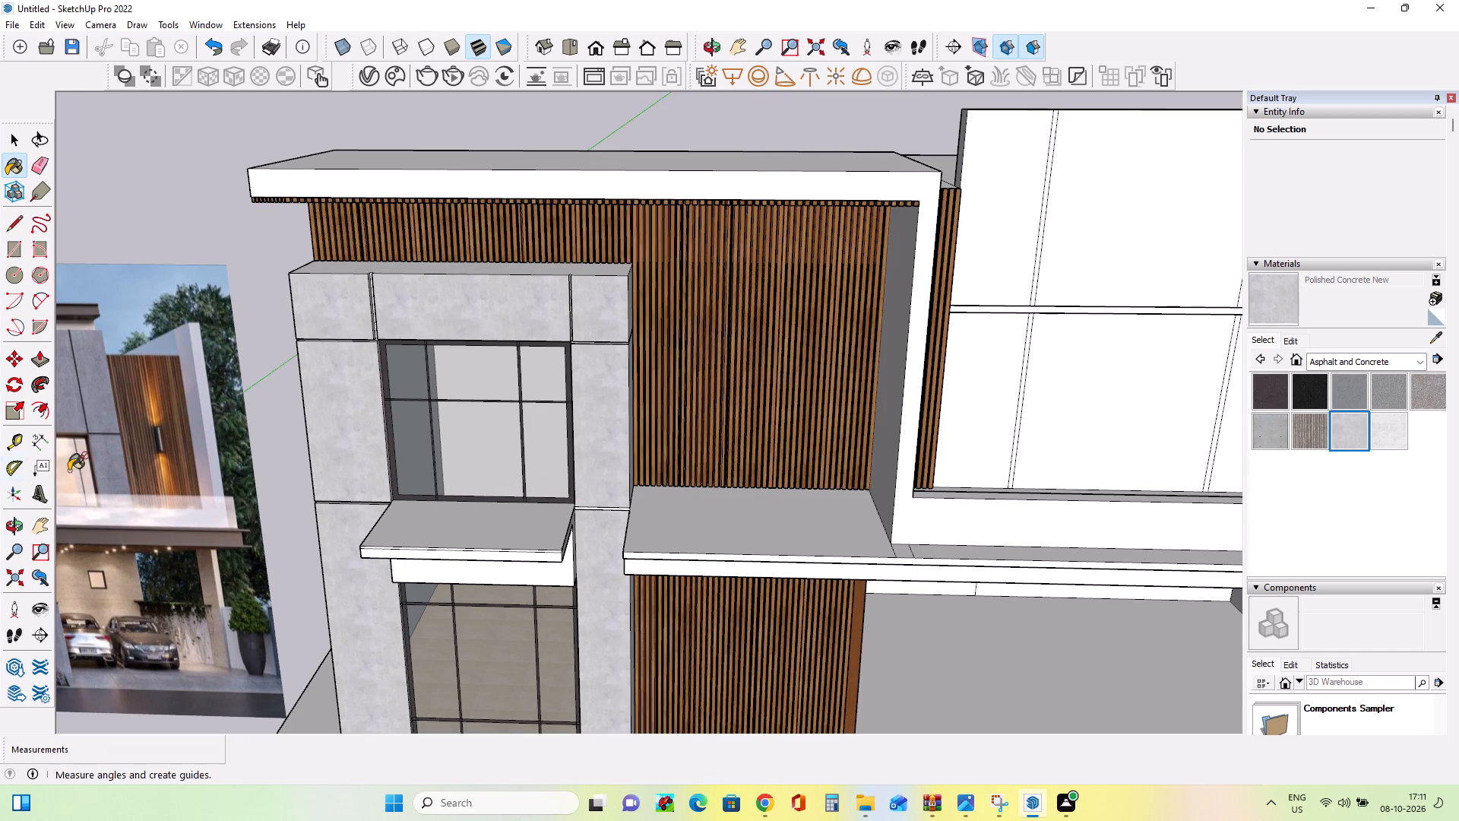
pyautogui.scroll(4, 162, 452)
pyautogui.moveTo(162, 452); pyautogui.dragTo(181, 452, button='middle')
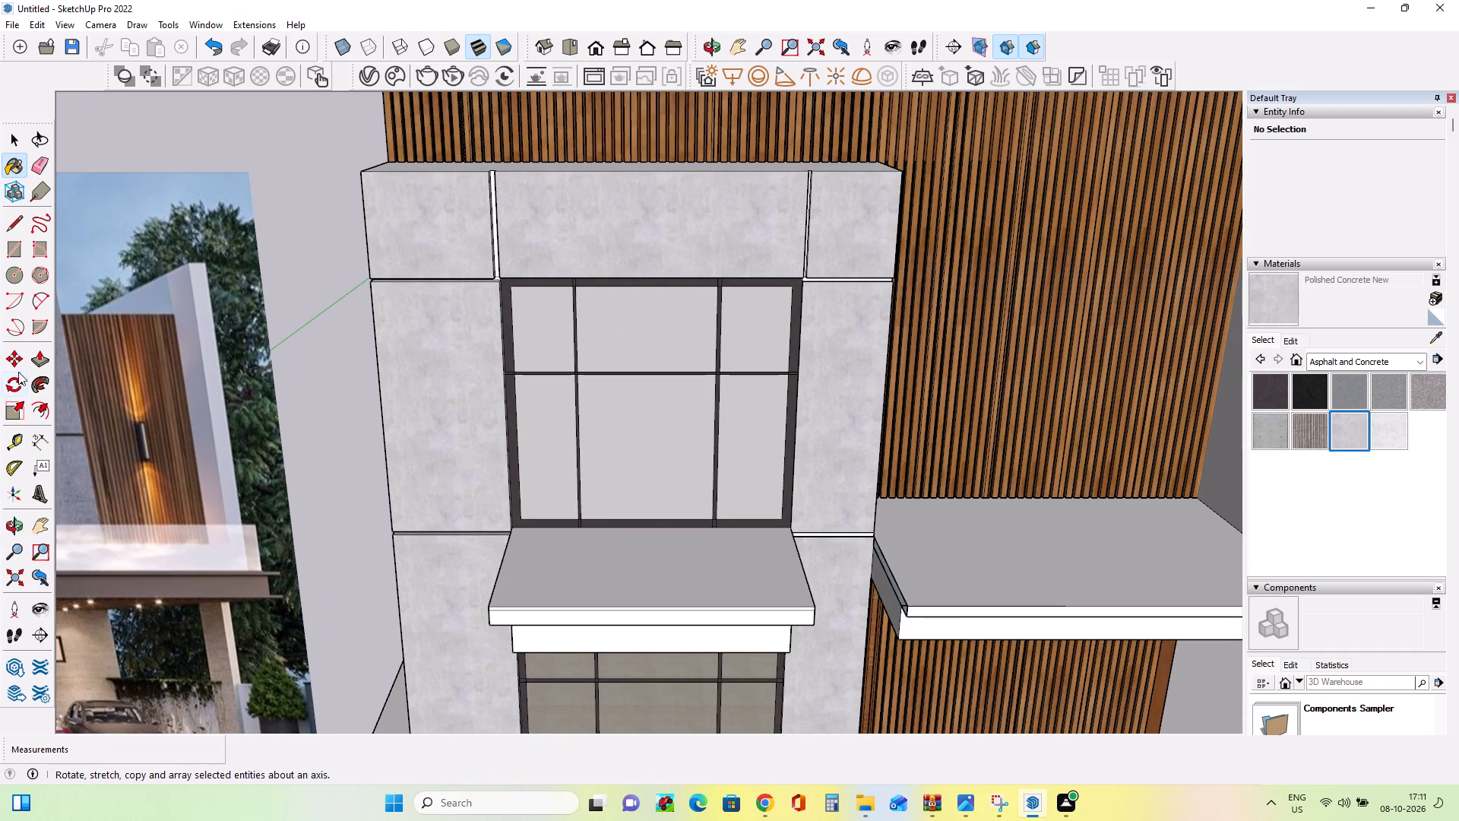
pyautogui.click(47, 519)
pyautogui.moveTo(122, 489); pyautogui.dragTo(379, 481)
pyautogui.scroll(4, 258, 483)
pyautogui.scroll(-7, 258, 483)
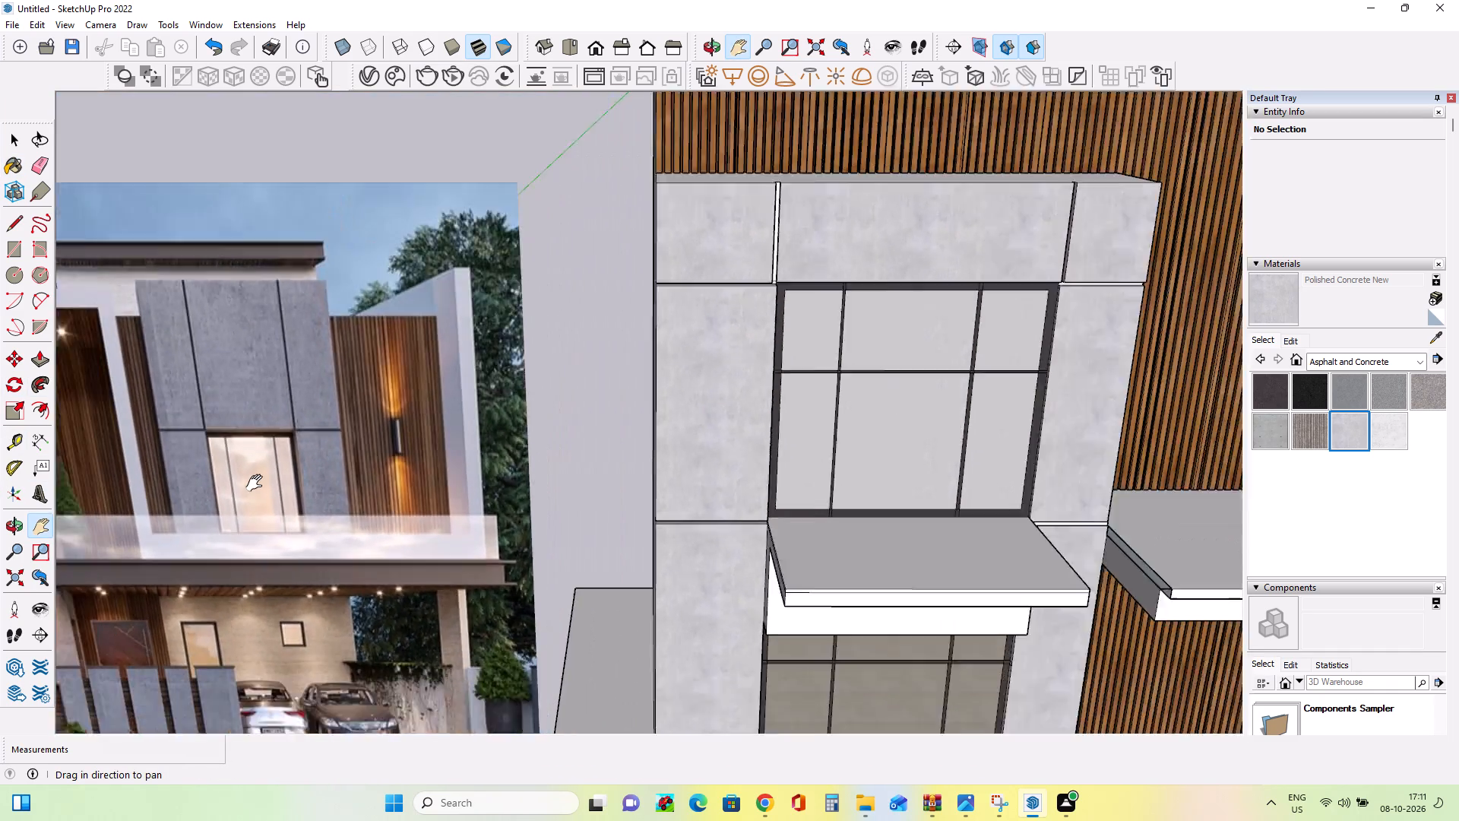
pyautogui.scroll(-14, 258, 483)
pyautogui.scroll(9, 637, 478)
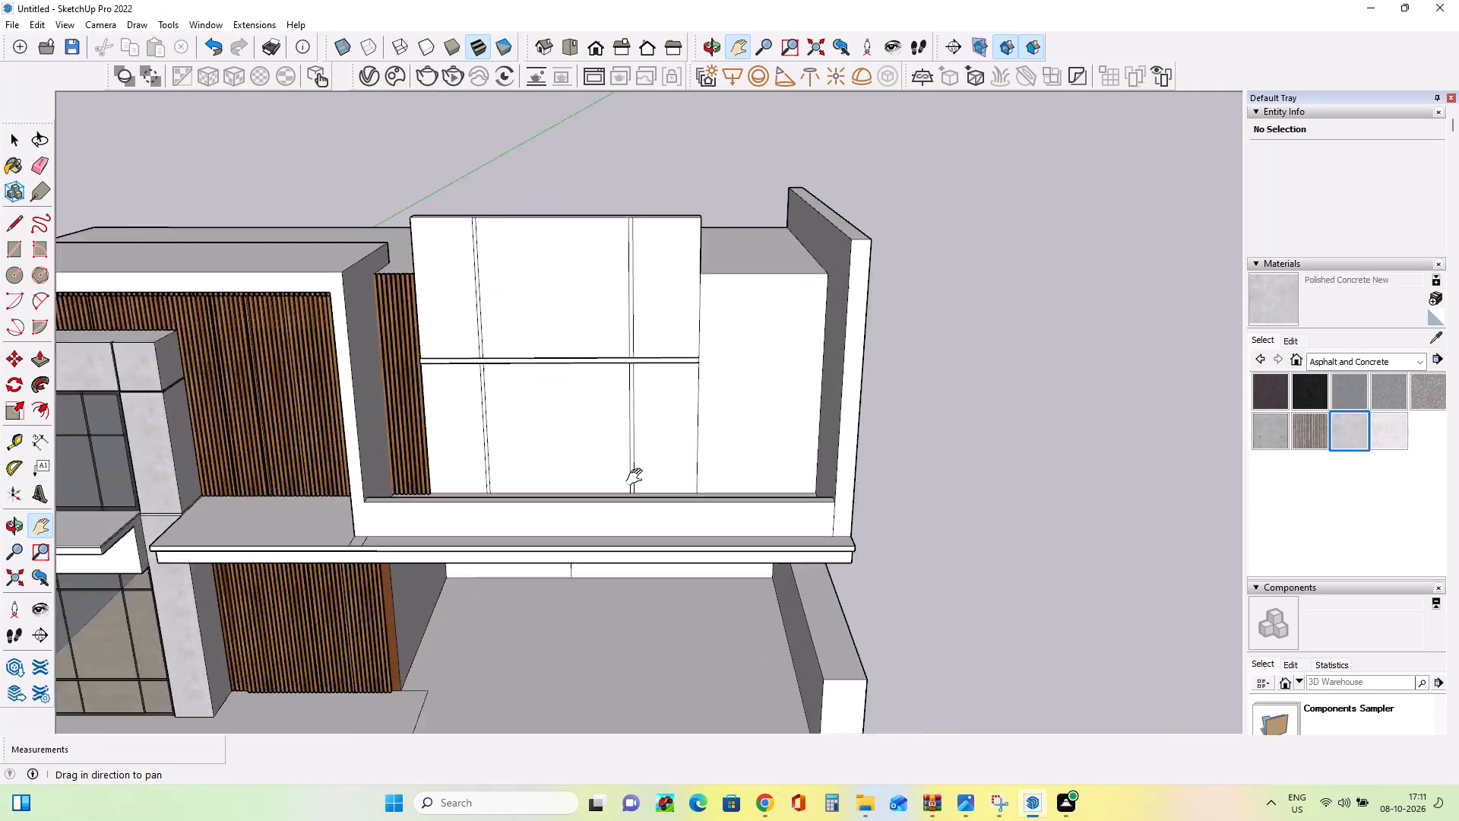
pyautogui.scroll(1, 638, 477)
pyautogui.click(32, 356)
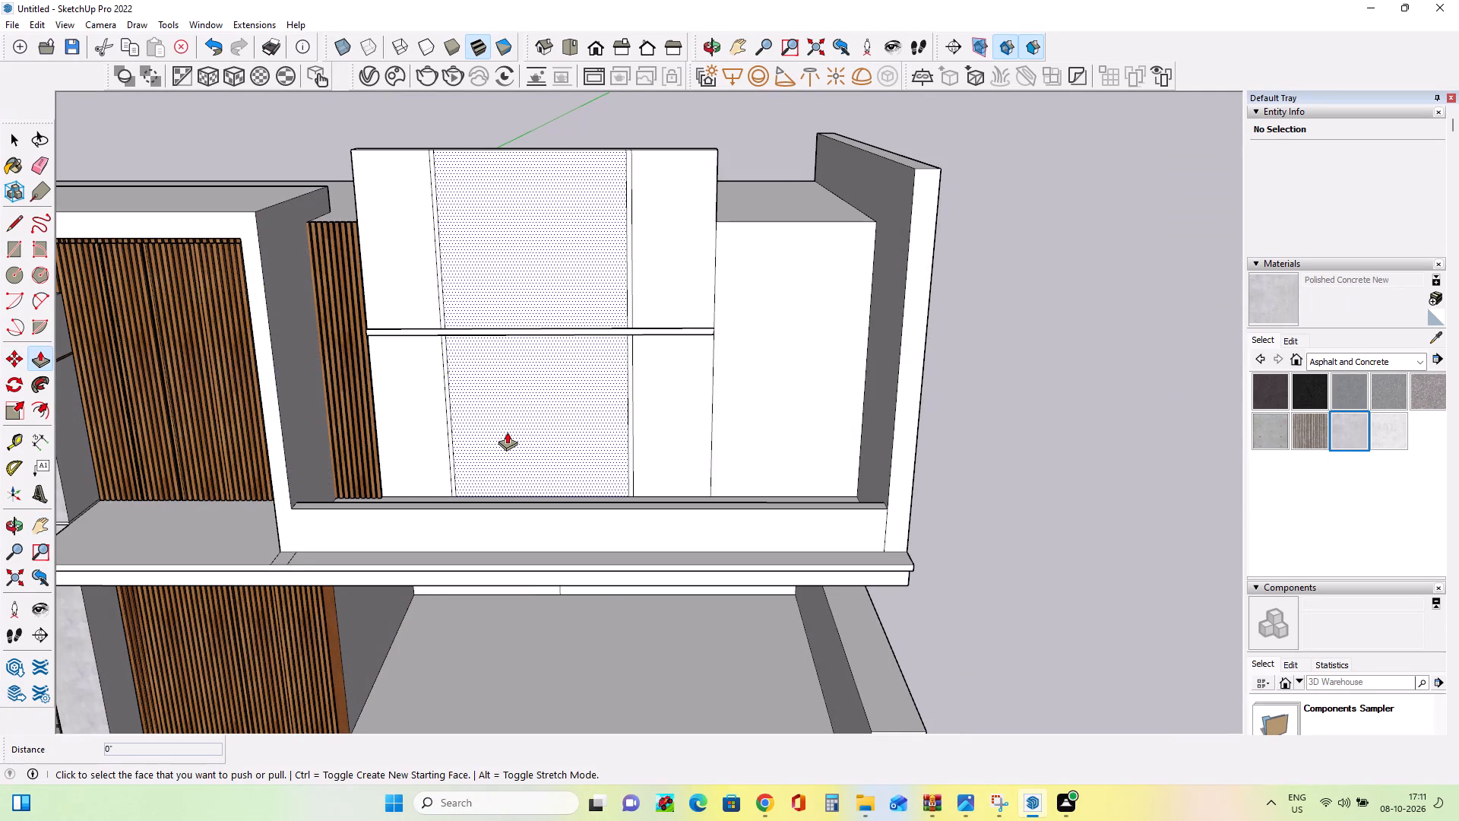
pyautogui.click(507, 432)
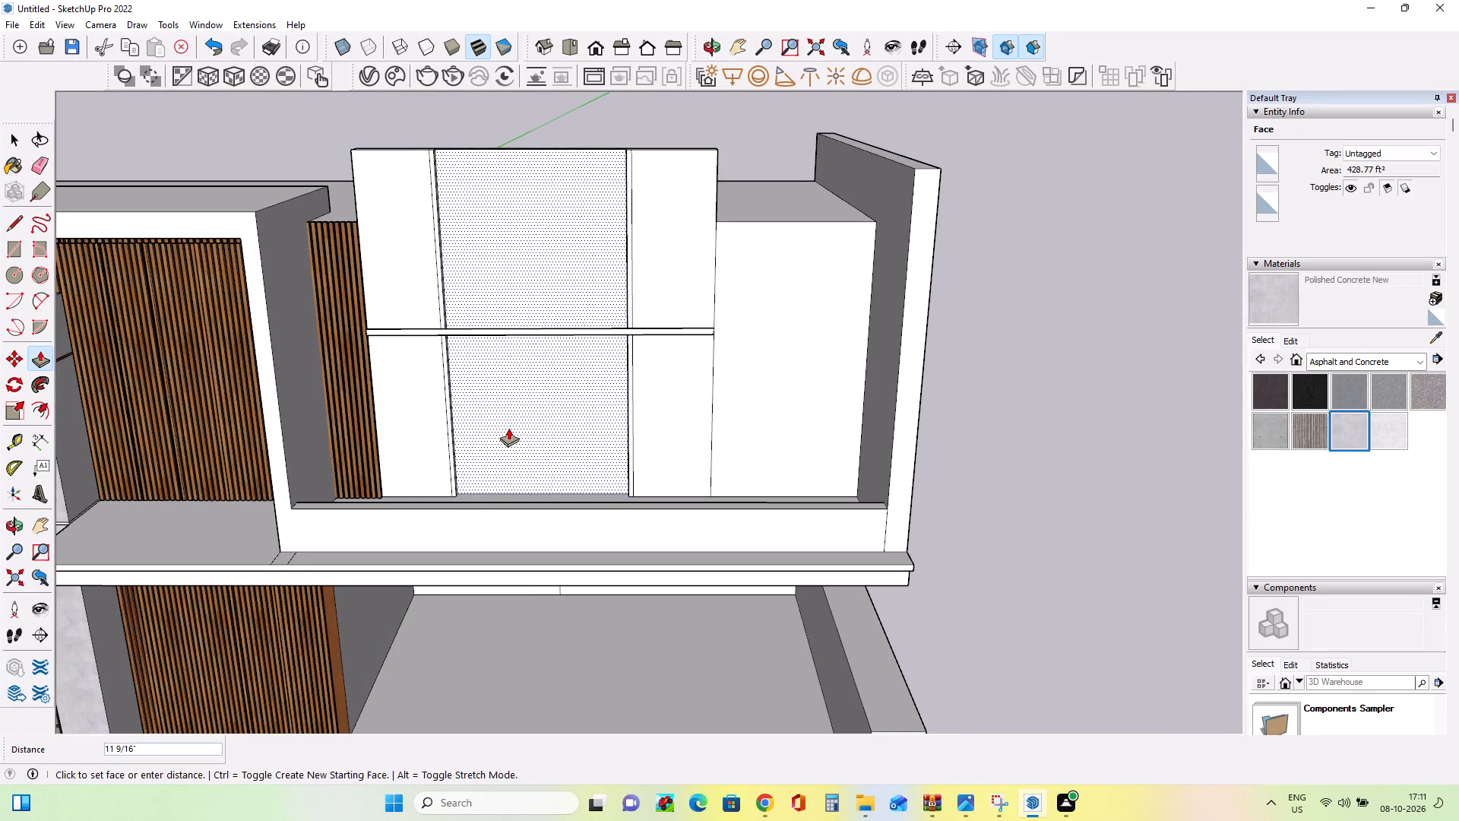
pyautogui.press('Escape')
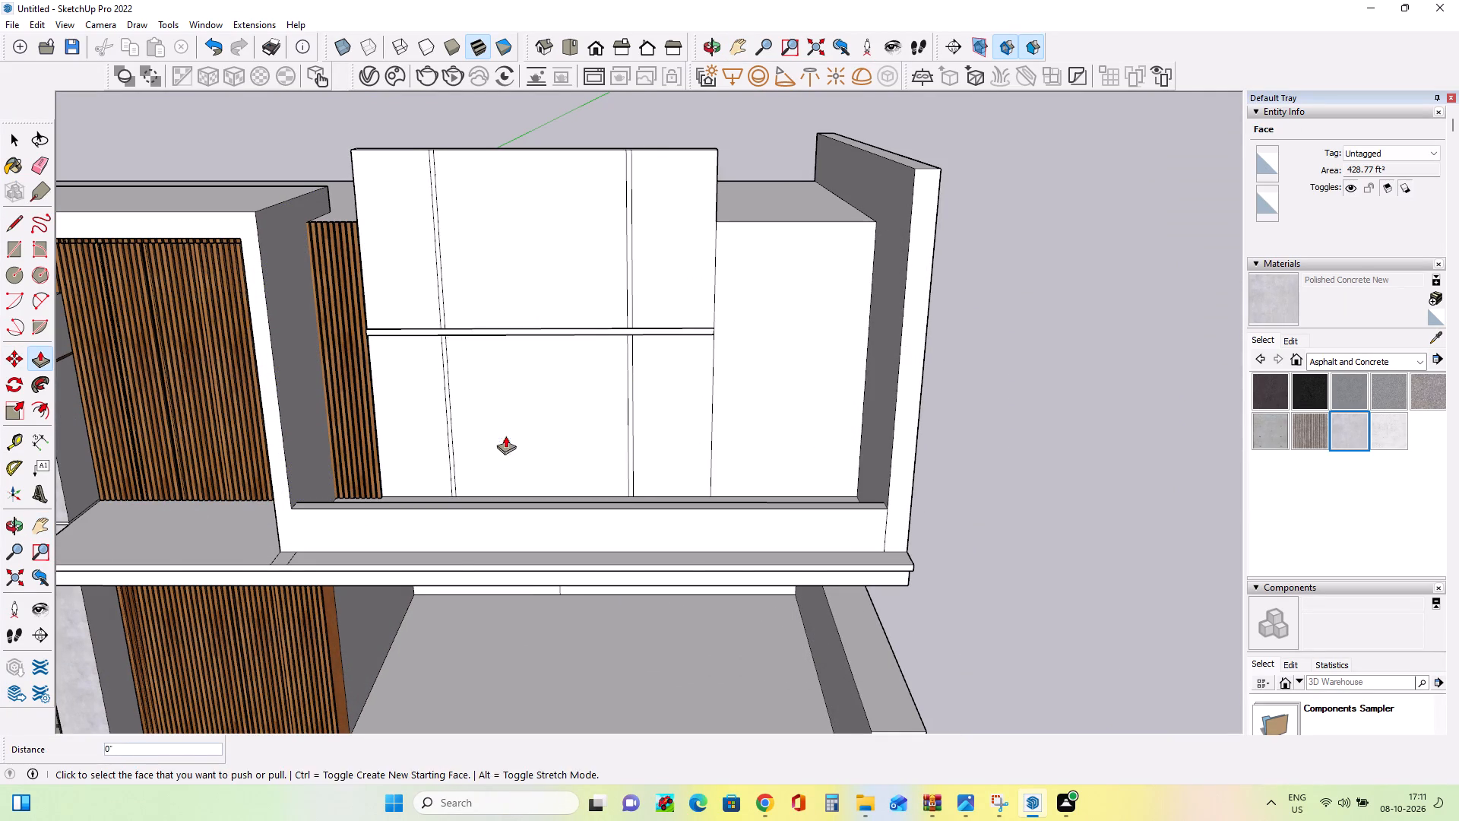
# Erase the two edges of the horizontal strip across the middle of the central front wall.
pyautogui.moveTo(600, 414); pyautogui.dragTo(339, 512, button='middle')
pyautogui.scroll(6, 615, 316)
pyautogui.moveTo(693, 338); pyautogui.dragTo(671, 395, button='middle')
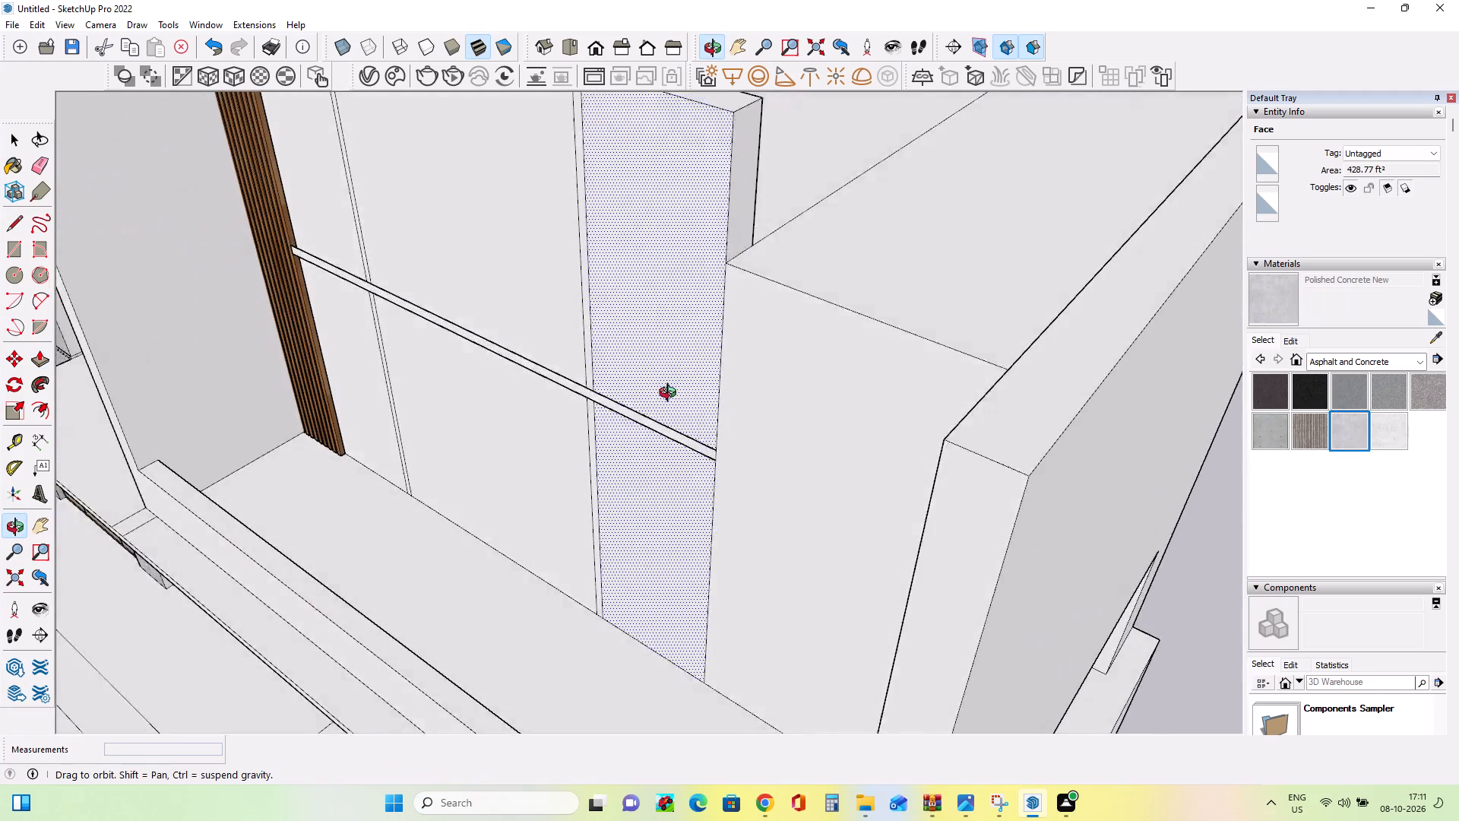
pyautogui.moveTo(671, 395); pyautogui.dragTo(670, 399, button='middle')
pyautogui.scroll(4, 660, 444)
pyautogui.moveTo(608, 459); pyautogui.dragTo(609, 483, button='middle')
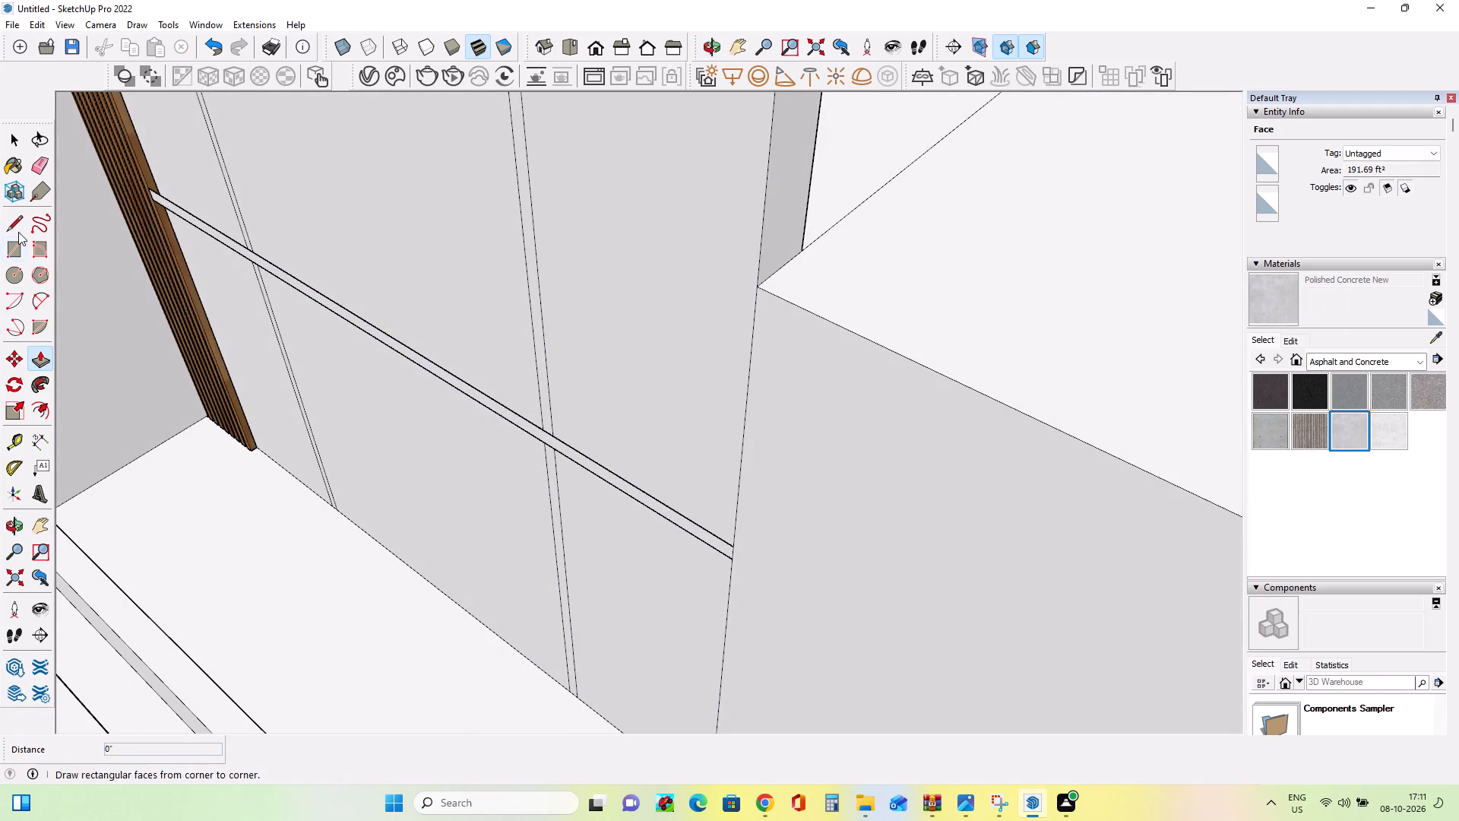
pyautogui.click(37, 163)
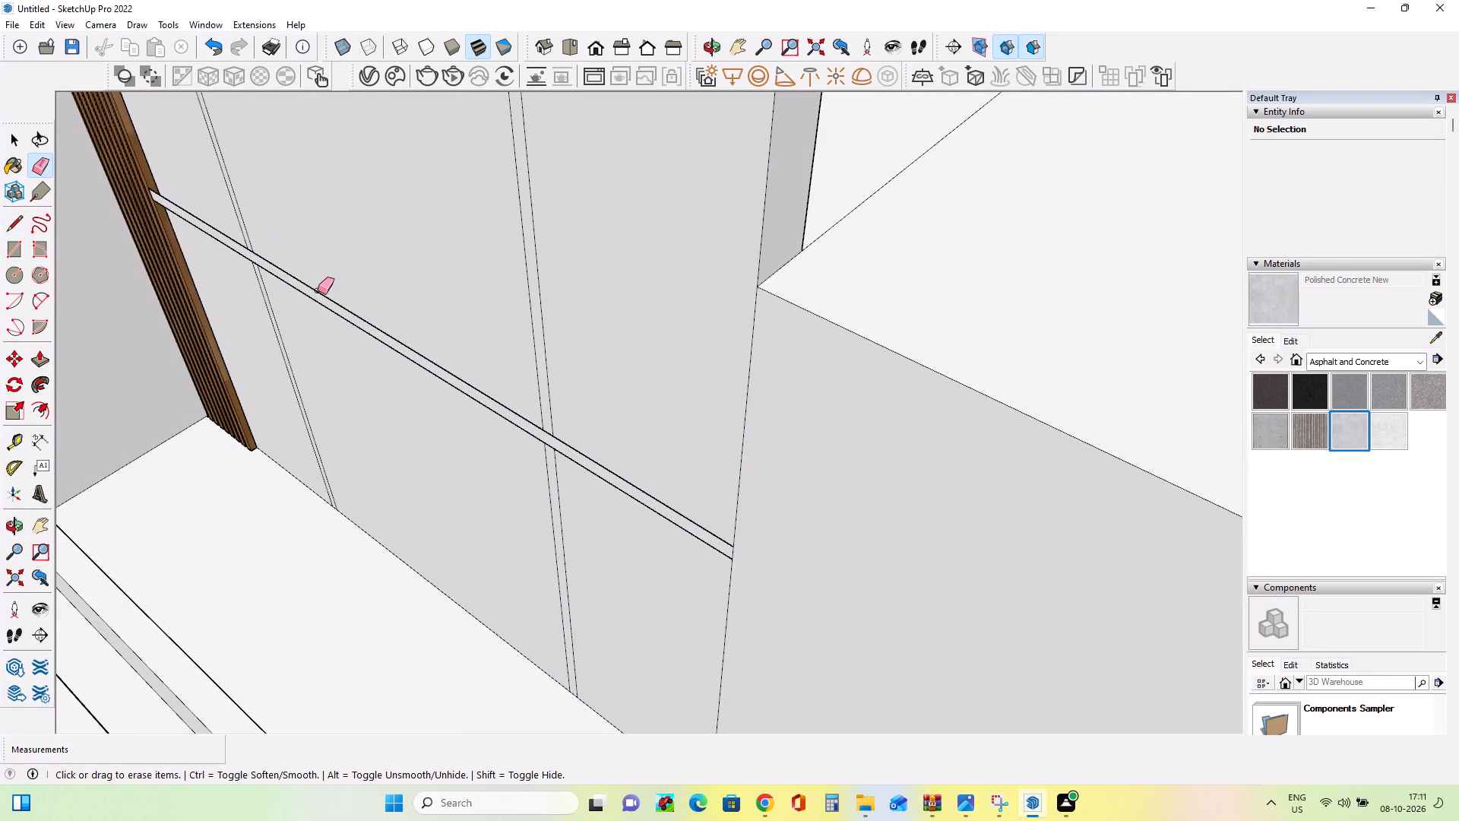
pyautogui.click(318, 290)
pyautogui.click(321, 302)
pyautogui.scroll(-7, 359, 321)
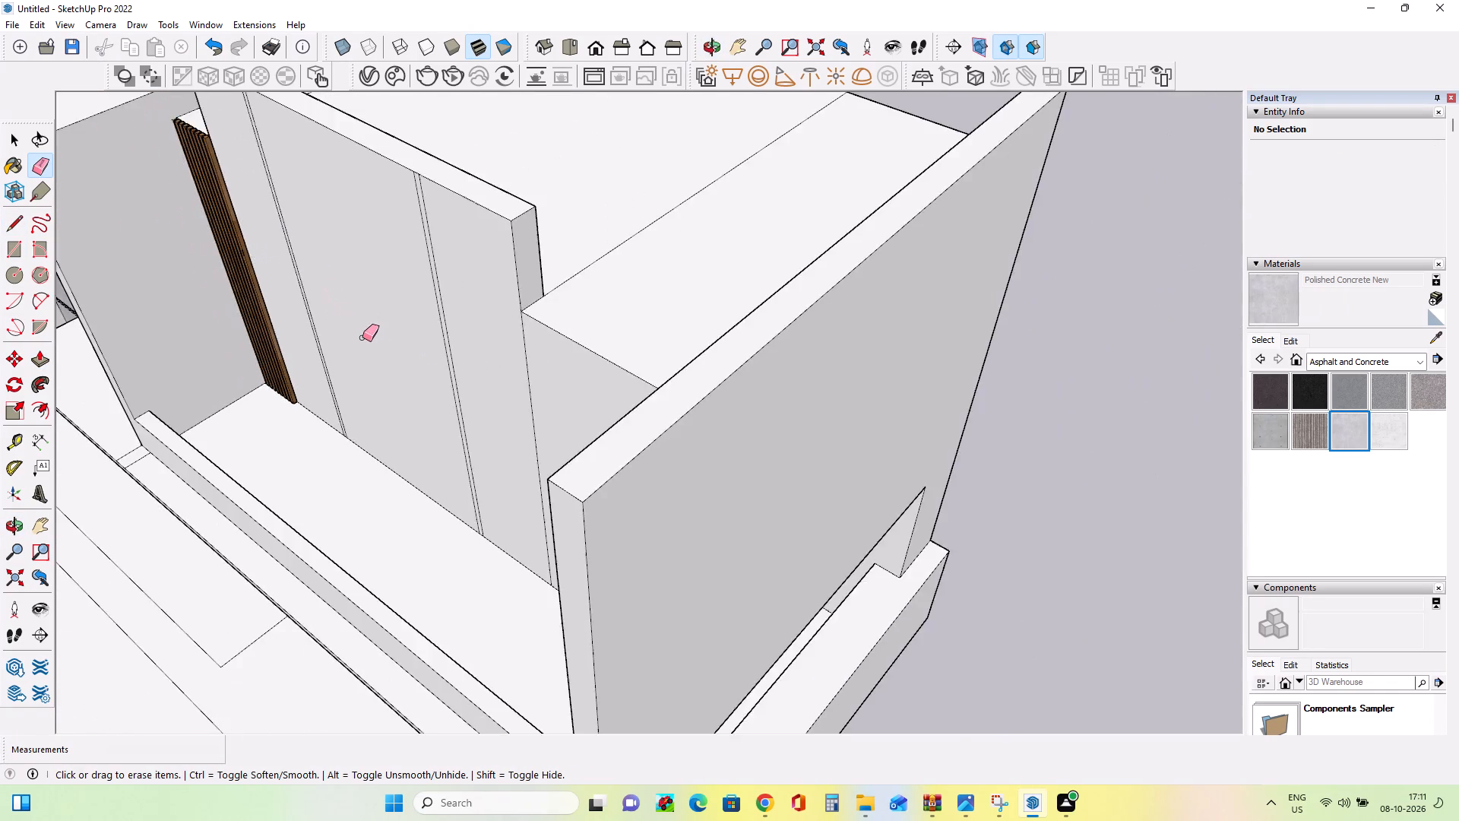
pyautogui.scroll(-6, 362, 338)
pyautogui.moveTo(437, 337); pyautogui.dragTo(543, 324, button='middle')
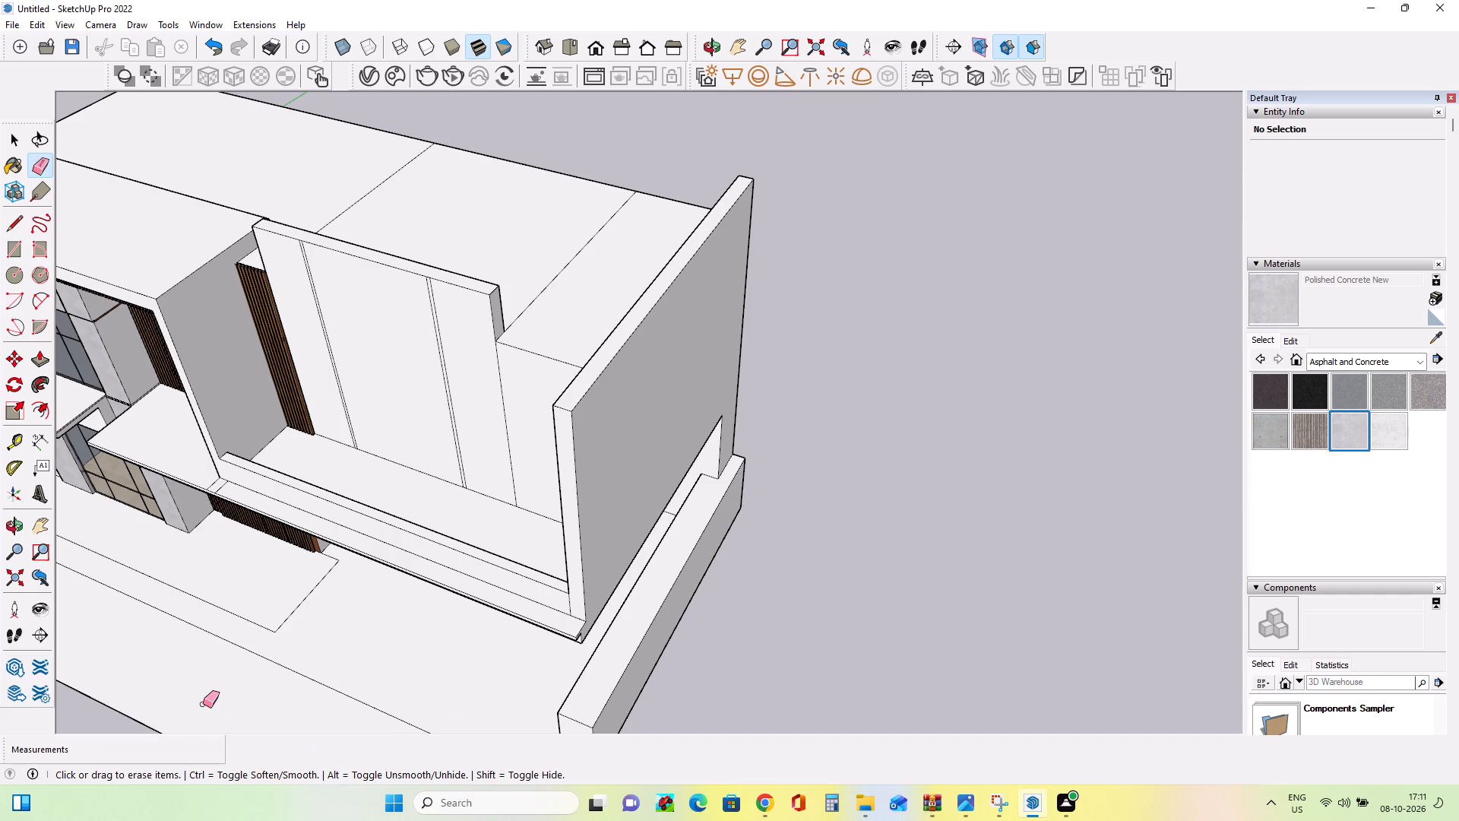